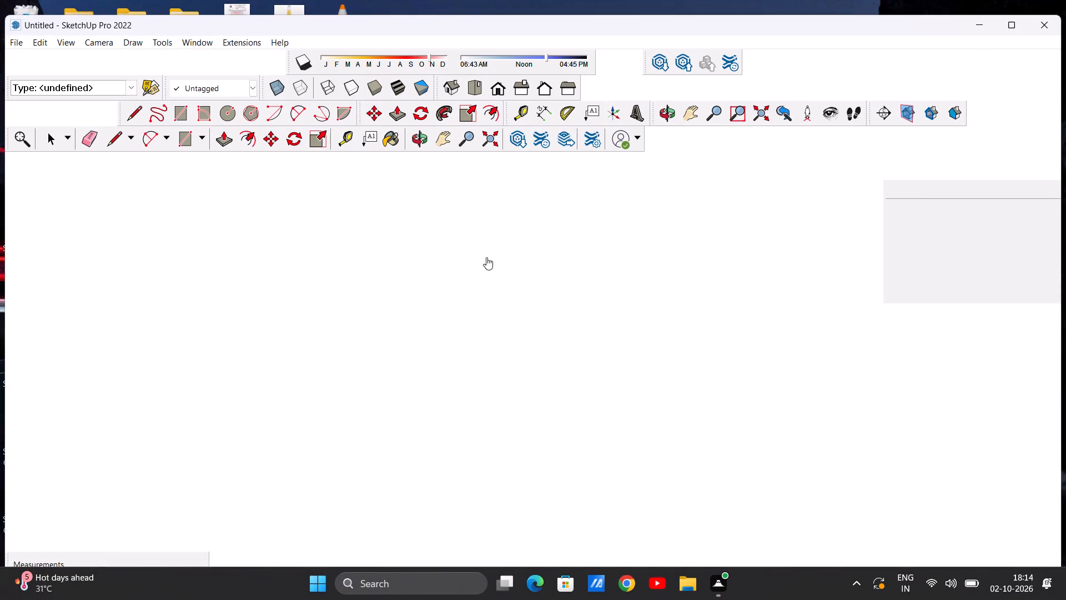
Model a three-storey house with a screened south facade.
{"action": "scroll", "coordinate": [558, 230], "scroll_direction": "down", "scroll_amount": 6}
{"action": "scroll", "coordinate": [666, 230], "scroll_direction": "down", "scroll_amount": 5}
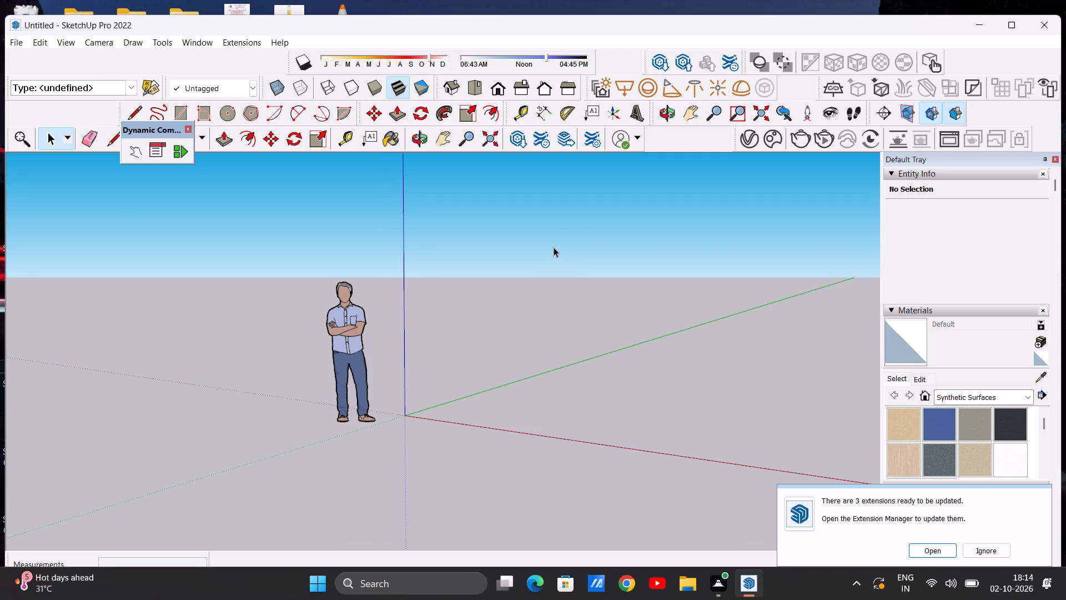
In Top view, draw a rectangle about 17' 7" by 9' 4" on the ground, offset from the origin between the red and green axes.
{"action": "left_click", "coordinate": [468, 83]}
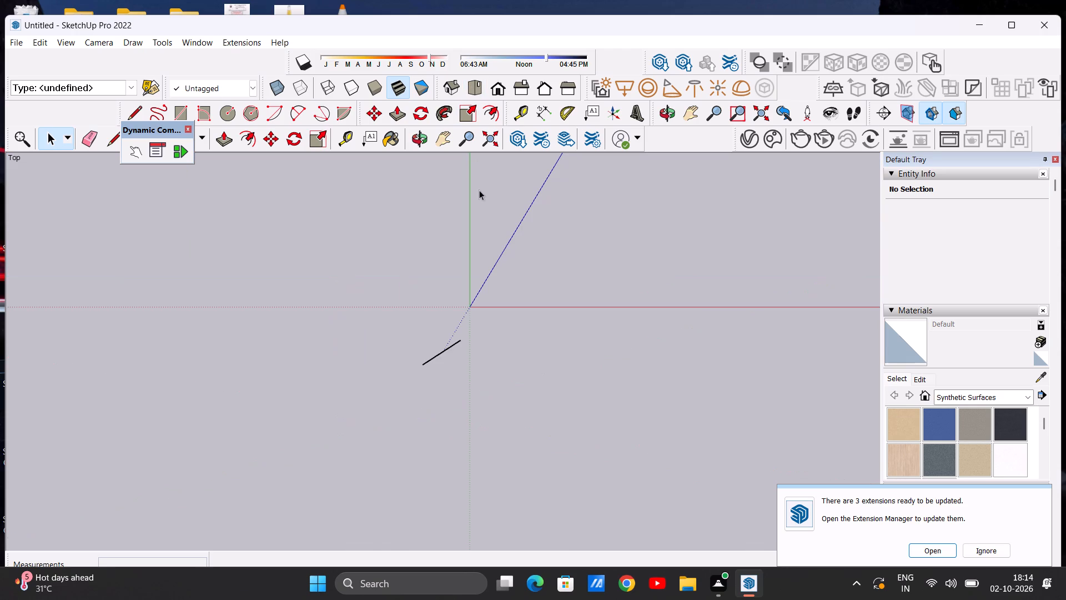
{"action": "scroll", "coordinate": [762, 219], "scroll_direction": "up", "scroll_amount": 6}
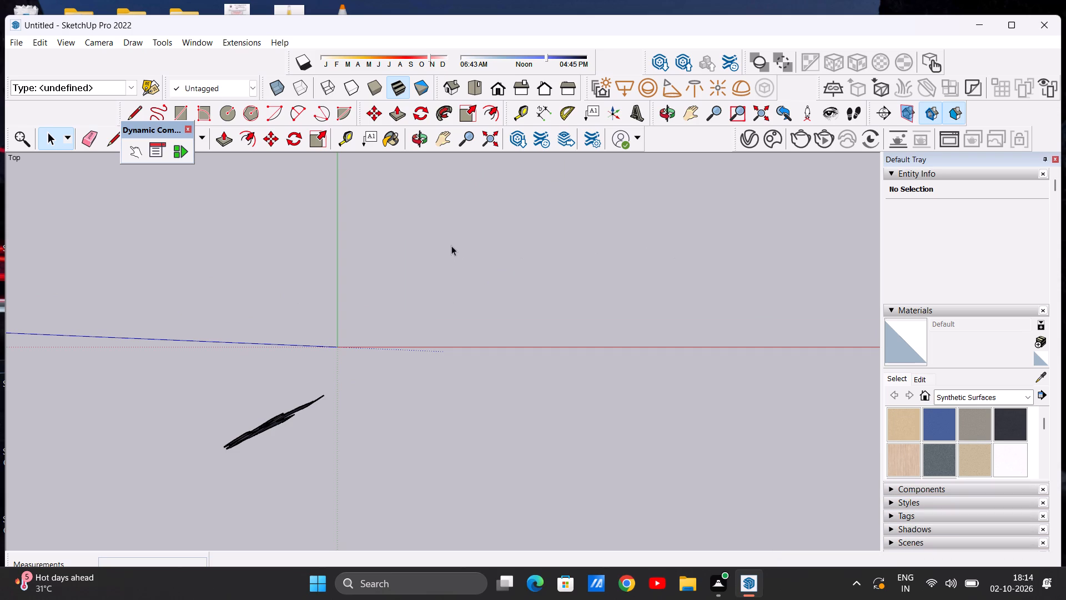
{"action": "scroll", "coordinate": [697, 232], "scroll_direction": "up", "scroll_amount": 4}
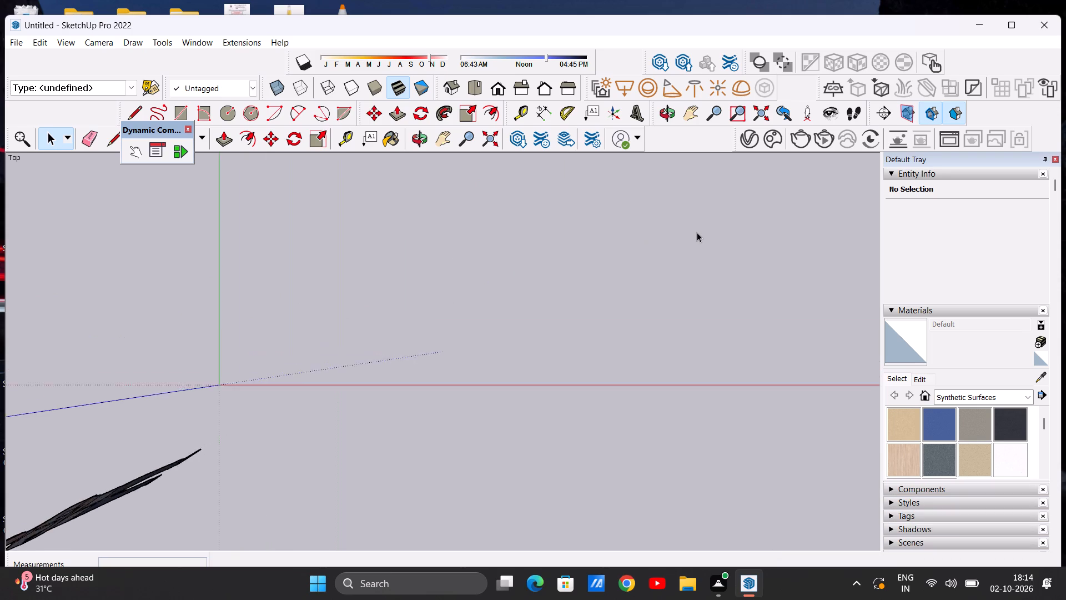
{"action": "scroll", "coordinate": [697, 232], "scroll_direction": "up", "scroll_amount": 2}
{"action": "left_click", "coordinate": [445, 140]}
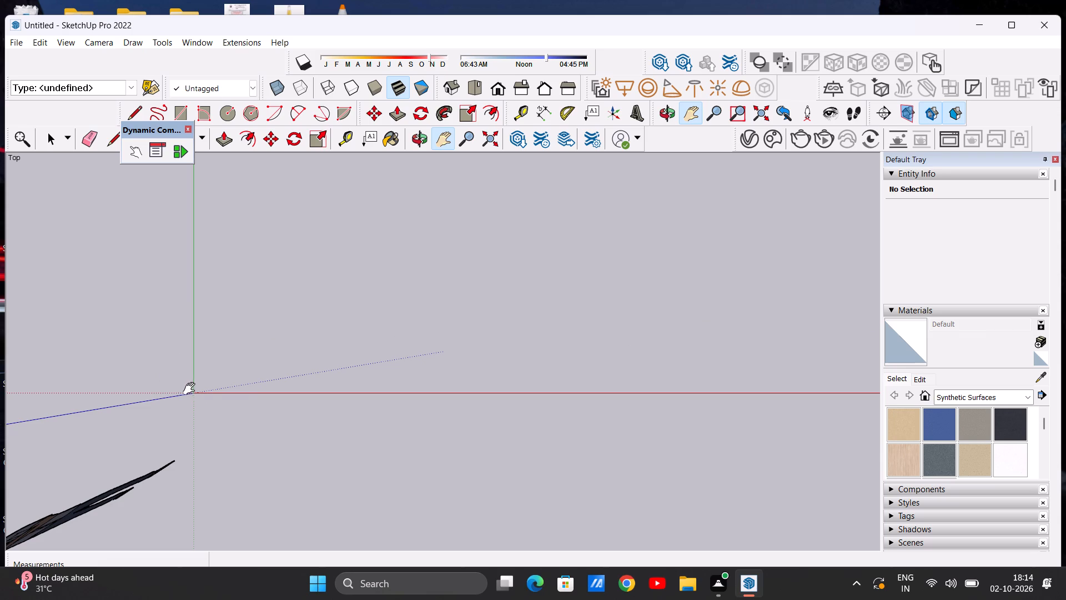
{"action": "left_click_drag", "start_coordinate": [192, 388], "coordinate": [134, 516]}
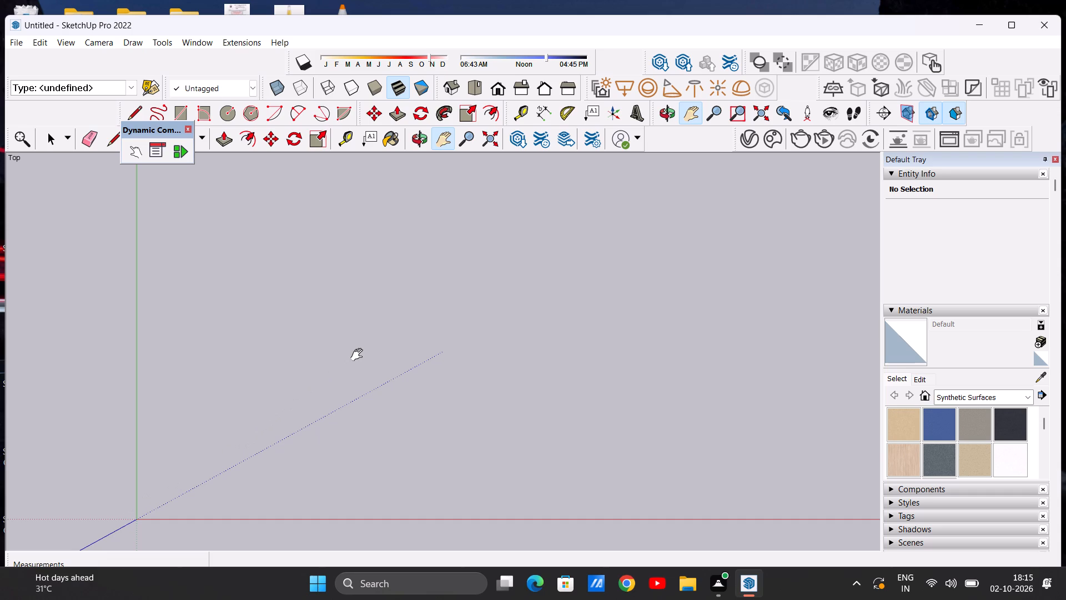
{"action": "scroll", "coordinate": [447, 356], "scroll_direction": "down", "scroll_amount": 9}
{"action": "scroll", "coordinate": [757, 270], "scroll_direction": "up", "scroll_amount": 3}
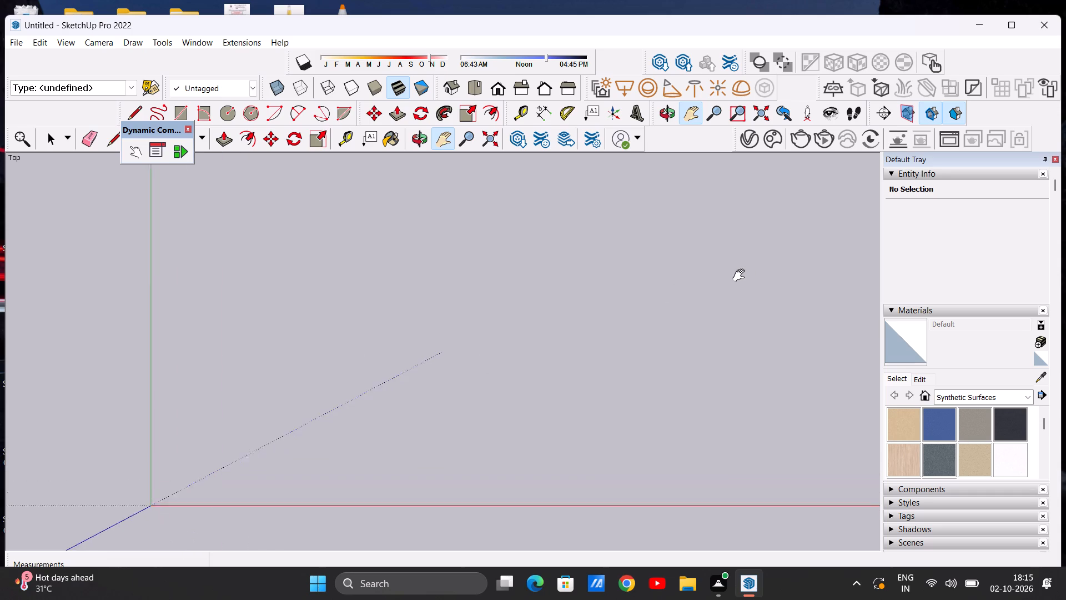
{"action": "scroll", "coordinate": [741, 276], "scroll_direction": "up", "scroll_amount": 4}
{"action": "scroll", "coordinate": [741, 276], "scroll_direction": "down", "scroll_amount": 1}
{"action": "key", "text": "space"}
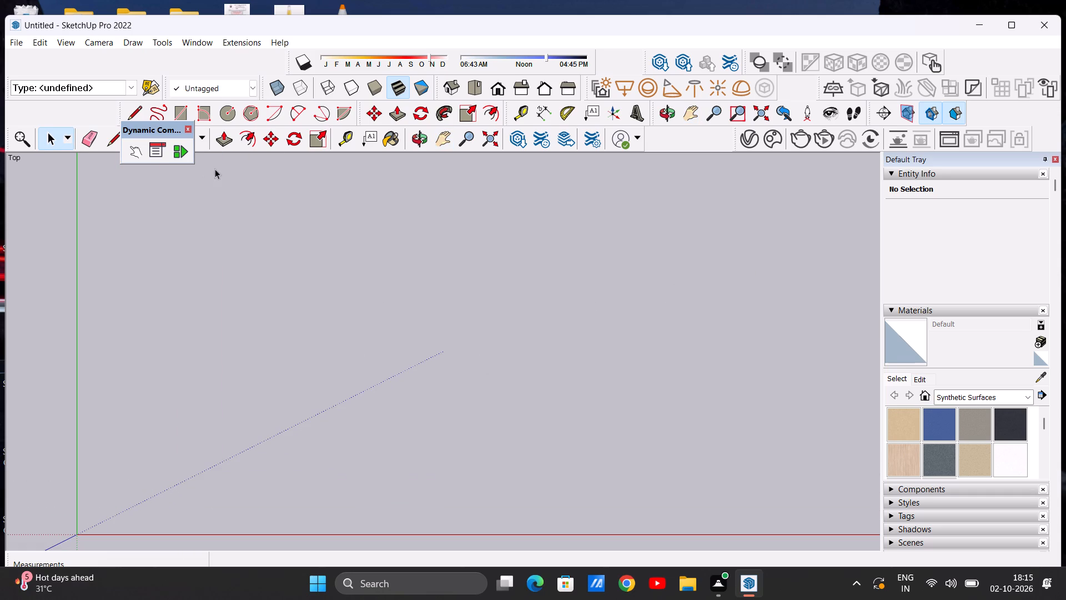
{"action": "left_click", "coordinate": [181, 104]}
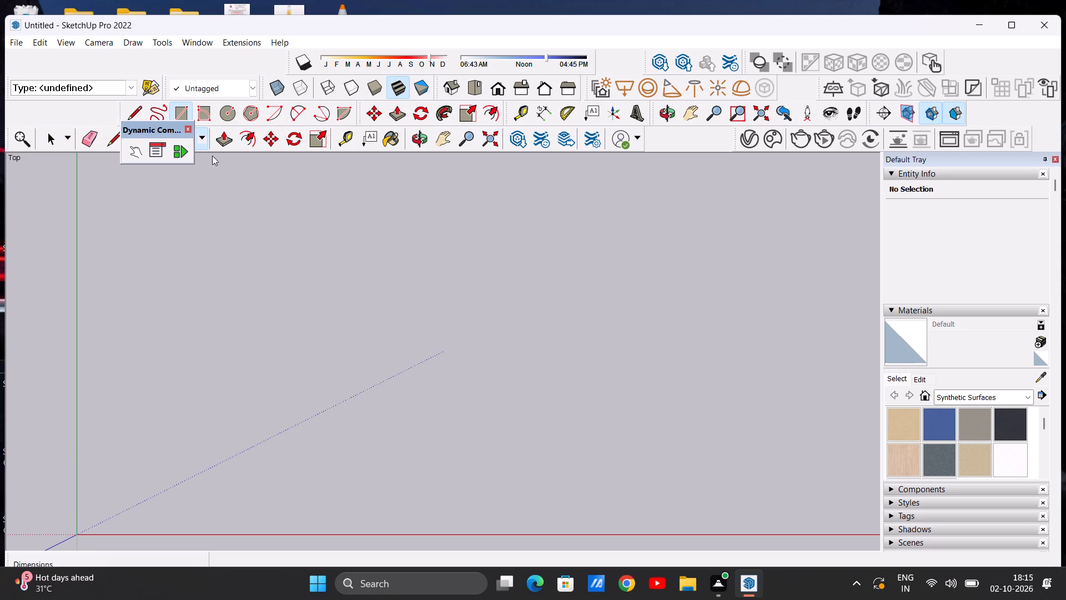
{"action": "left_click", "coordinate": [194, 171]}
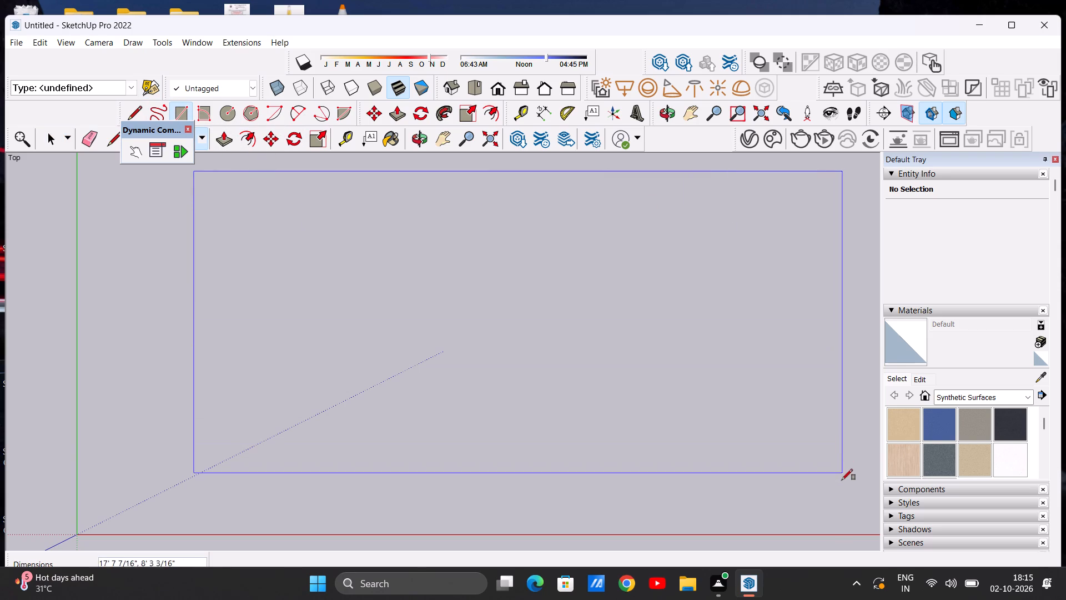
{"action": "left_click", "coordinate": [841, 514]}
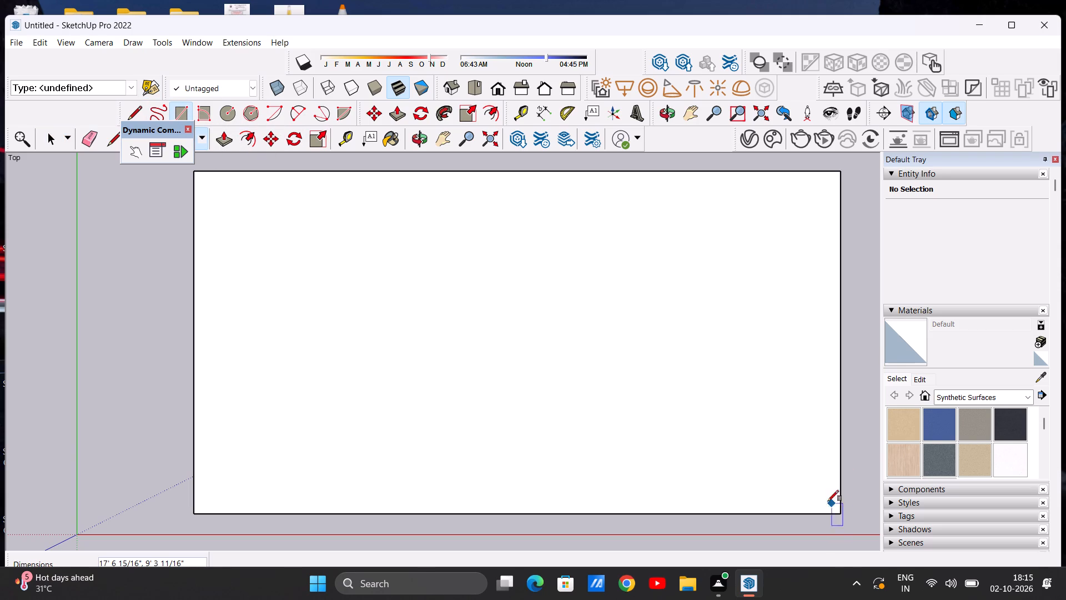
{"action": "key", "text": "space"}
Move the whole rectangle, face and edges, about 23' diagonally farther from the origin along the ground.
{"action": "scroll", "coordinate": [373, 270], "scroll_direction": "down", "scroll_amount": 20}
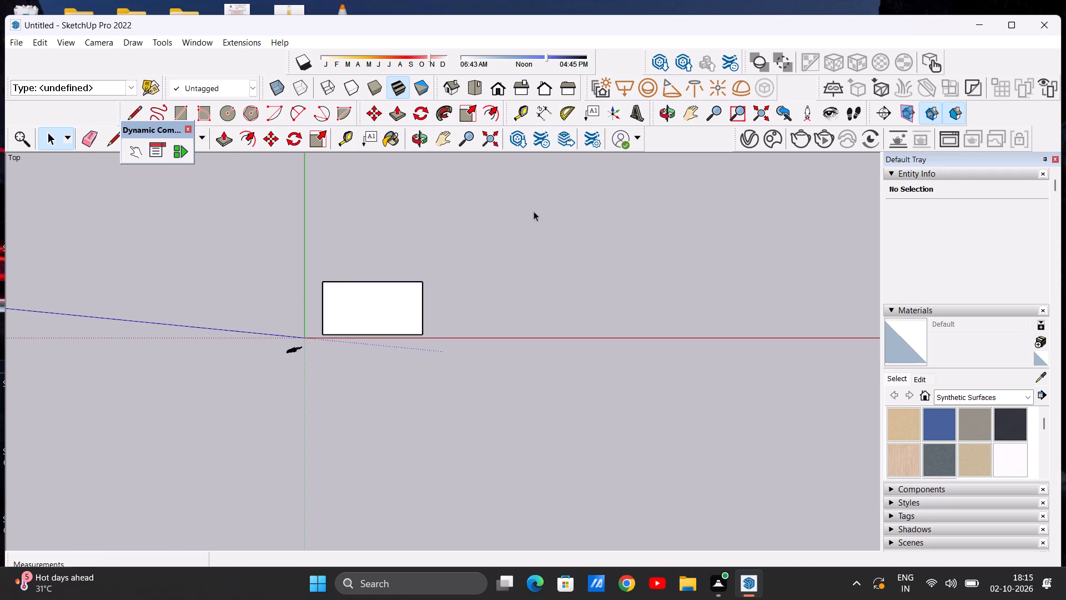
{"action": "scroll", "coordinate": [545, 207], "scroll_direction": "up", "scroll_amount": 6}
{"action": "scroll", "coordinate": [608, 219], "scroll_direction": "up", "scroll_amount": 3}
{"action": "scroll", "coordinate": [404, 229], "scroll_direction": "up", "scroll_amount": 3}
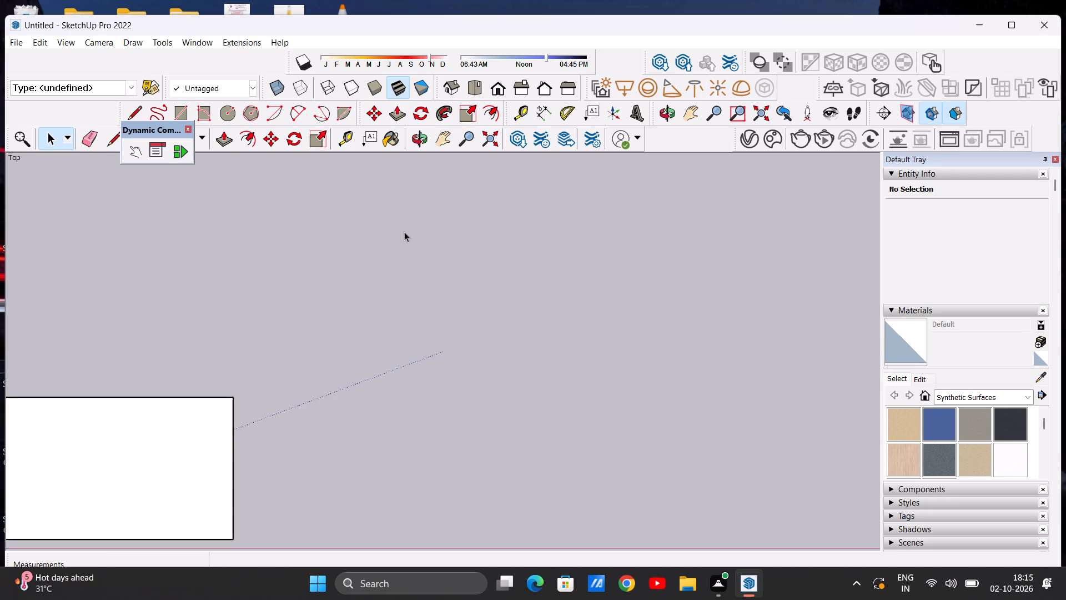
{"action": "scroll", "coordinate": [404, 232], "scroll_direction": "up", "scroll_amount": 2}
{"action": "scroll", "coordinate": [464, 240], "scroll_direction": "down", "scroll_amount": 5}
{"action": "scroll", "coordinate": [462, 230], "scroll_direction": "up", "scroll_amount": 2}
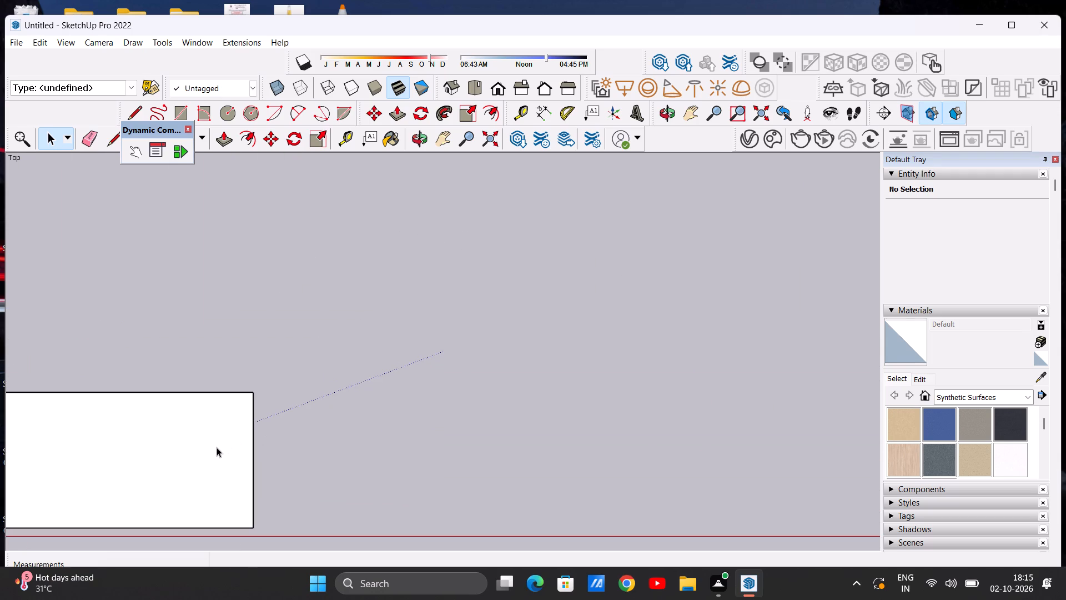
{"action": "triple_click", "coordinate": [216, 447]}
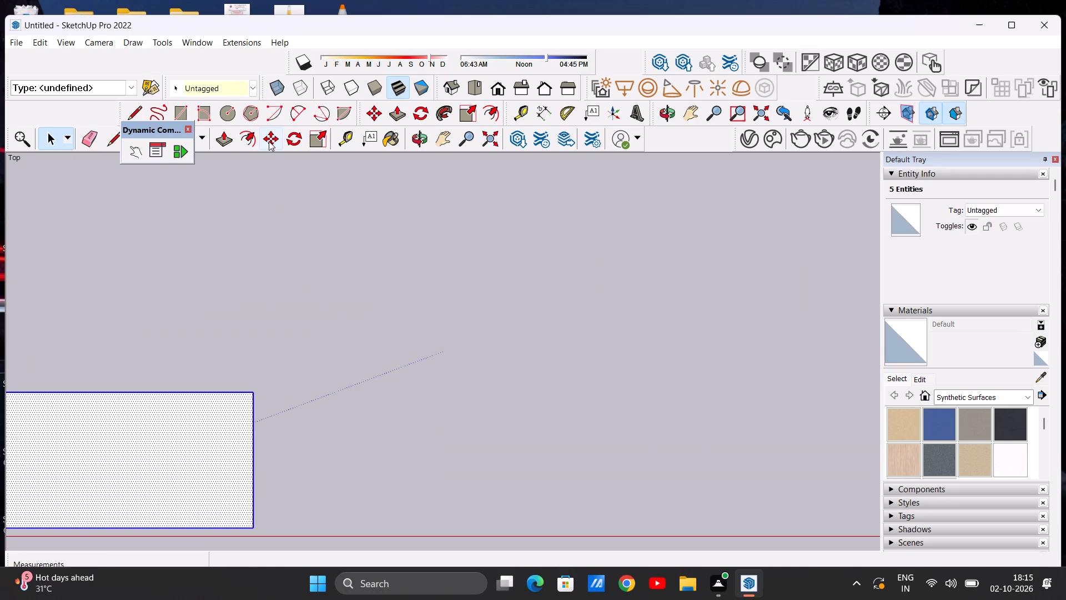
{"action": "left_click", "coordinate": [269, 141]}
{"action": "left_click", "coordinate": [252, 392]}
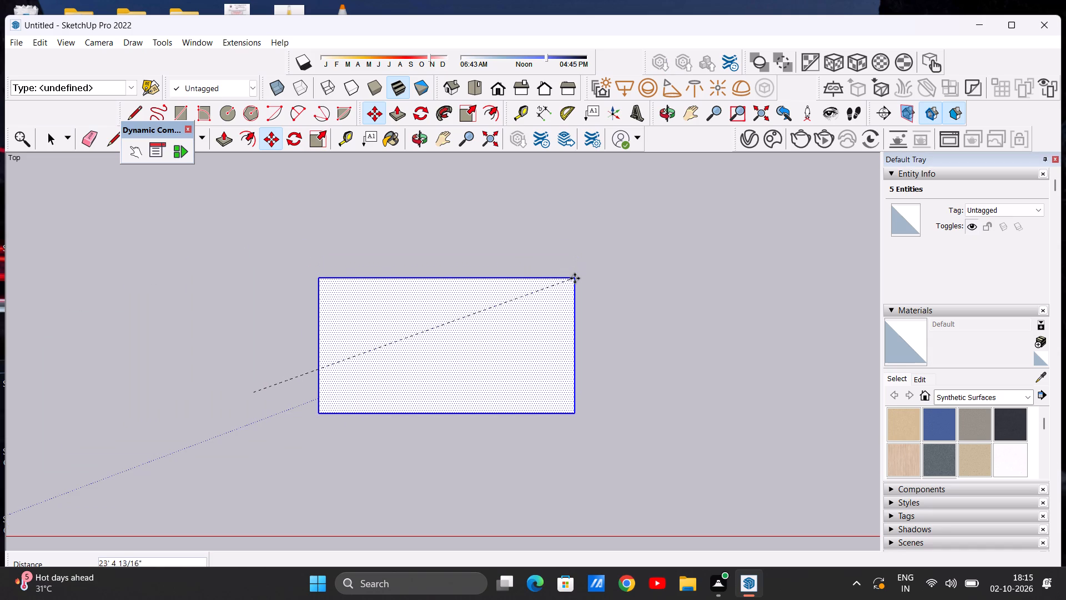
{"action": "left_click", "coordinate": [574, 286]}
{"action": "key", "text": "space"}
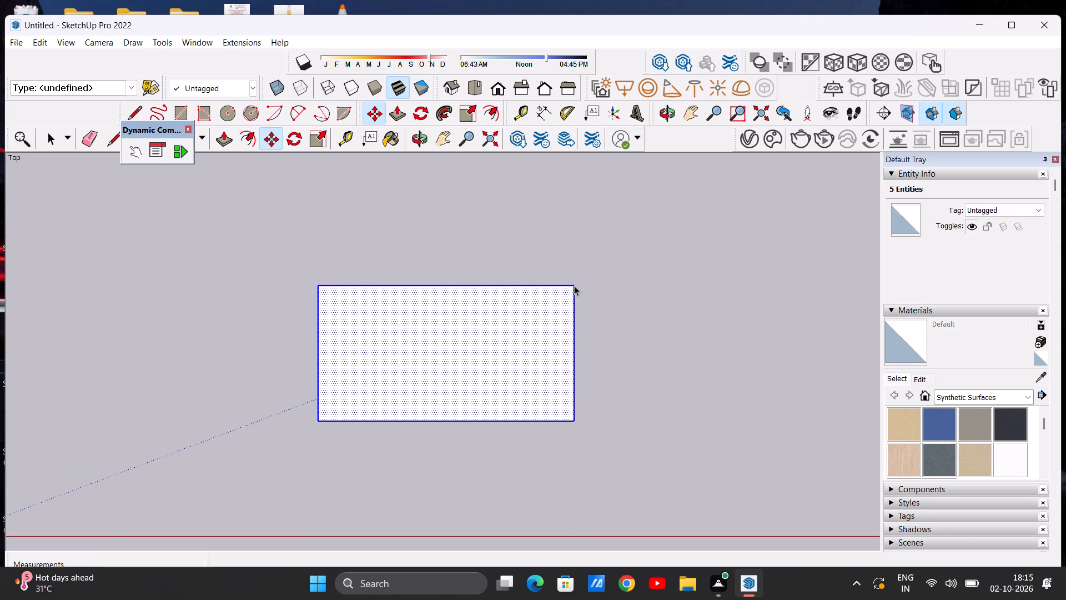
{"action": "left_click", "coordinate": [627, 276]}
Draw an adjoining rectangle about 17' 7" by 6' outward from the full upper long edge of the first rectangle.
{"action": "scroll", "coordinate": [451, 303], "scroll_direction": "down", "scroll_amount": 4}
{"action": "scroll", "coordinate": [541, 301], "scroll_direction": "up", "scroll_amount": 3}
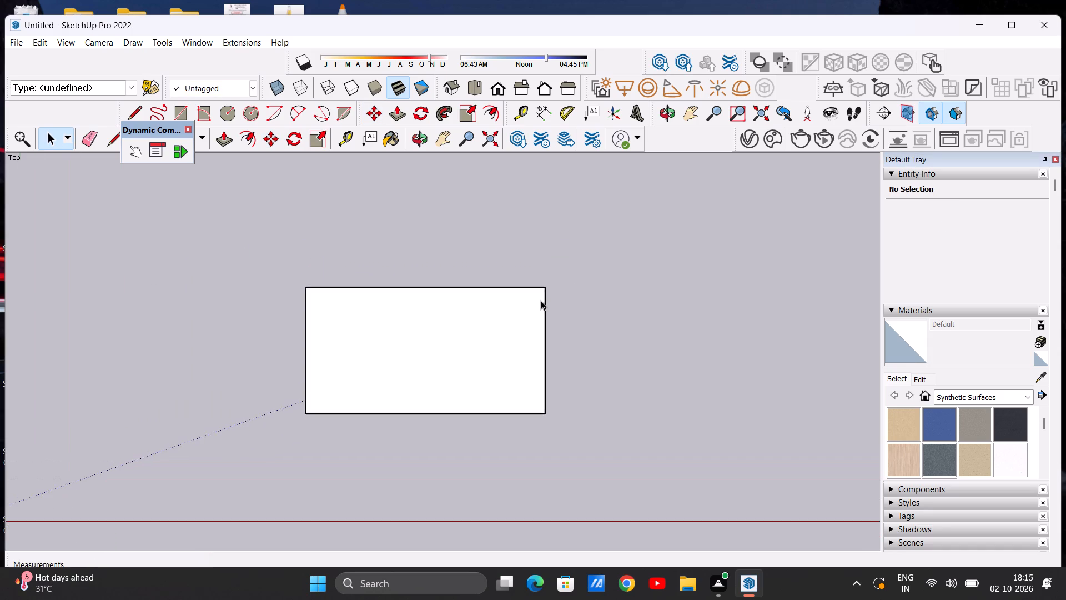
{"action": "scroll", "coordinate": [547, 301], "scroll_direction": "up", "scroll_amount": 1}
{"action": "scroll", "coordinate": [177, 278], "scroll_direction": "up", "scroll_amount": 2}
{"action": "scroll", "coordinate": [197, 281], "scroll_direction": "down", "scroll_amount": 2}
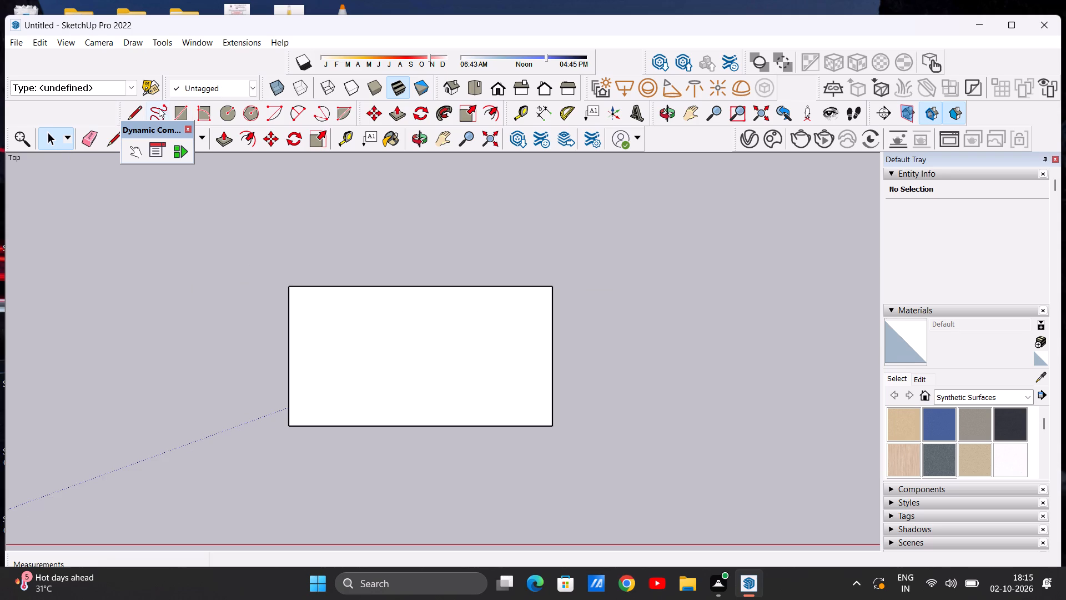
{"action": "left_click", "coordinate": [174, 108]}
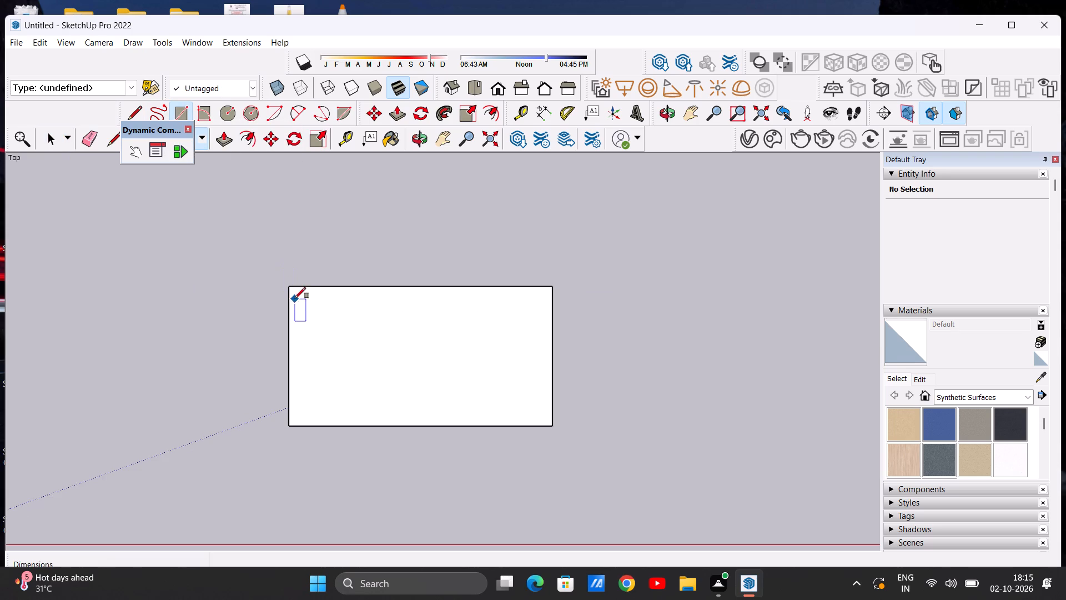
{"action": "left_click", "coordinate": [291, 287]}
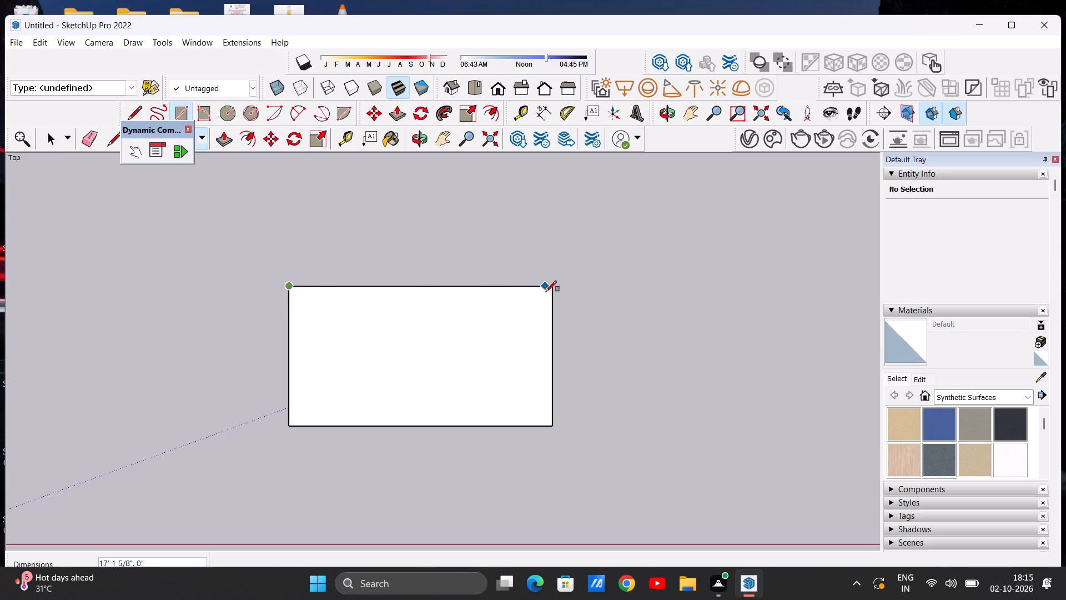
{"action": "left_click", "coordinate": [555, 289]}
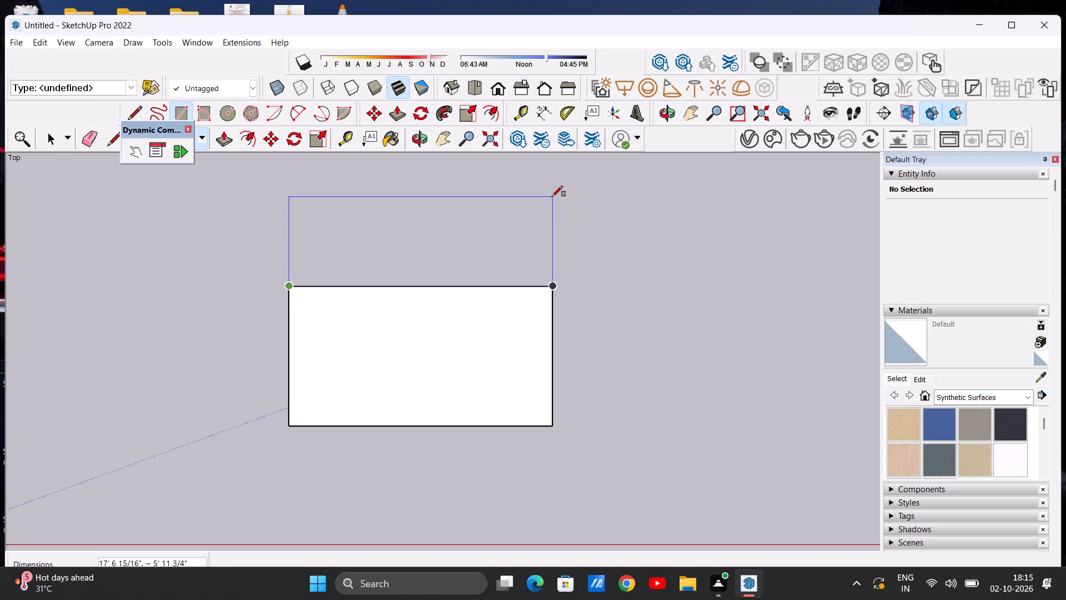
{"action": "left_click", "coordinate": [552, 197]}
{"action": "key", "text": "space"}
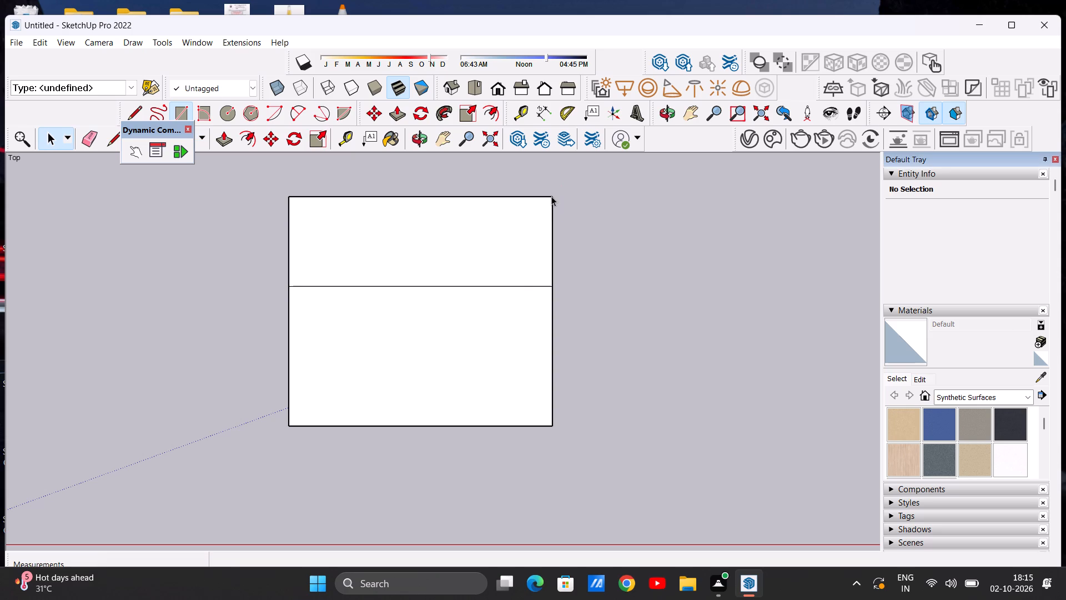
Erase the shared edge between the two stacked rectangles so they merge into one face.
{"action": "key", "text": "e"}
{"action": "left_click_drag", "start_coordinate": [474, 278], "coordinate": [474, 299]}
{"action": "key", "text": "space"}
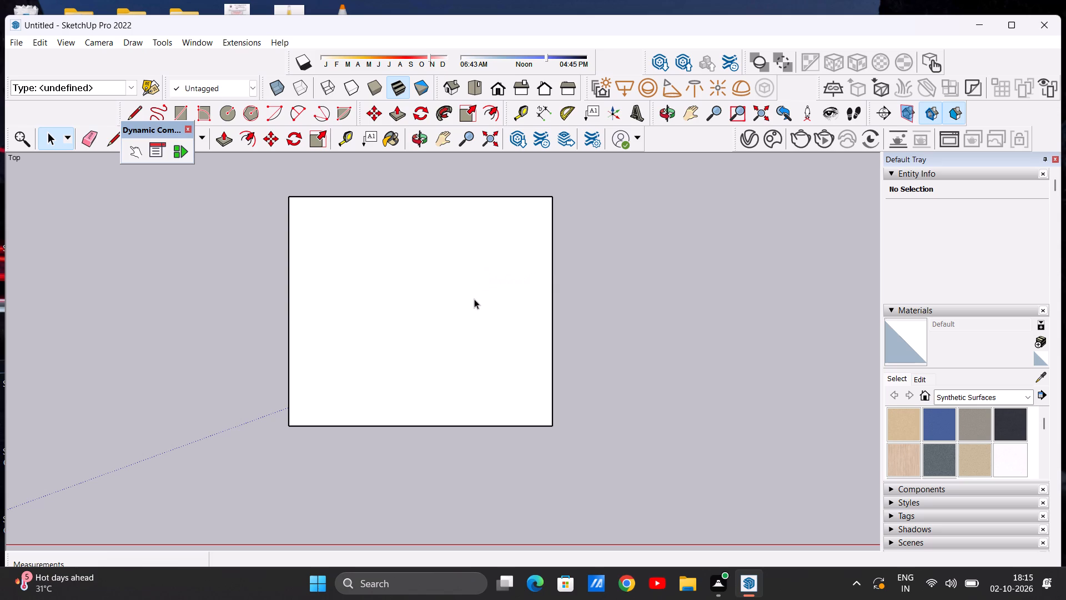
Draw an adjoining rectangle about 15' 3" by 10' outward along the merged face's full right-hand edge.
{"action": "key", "text": "r"}
{"action": "left_click", "coordinate": [553, 194]}
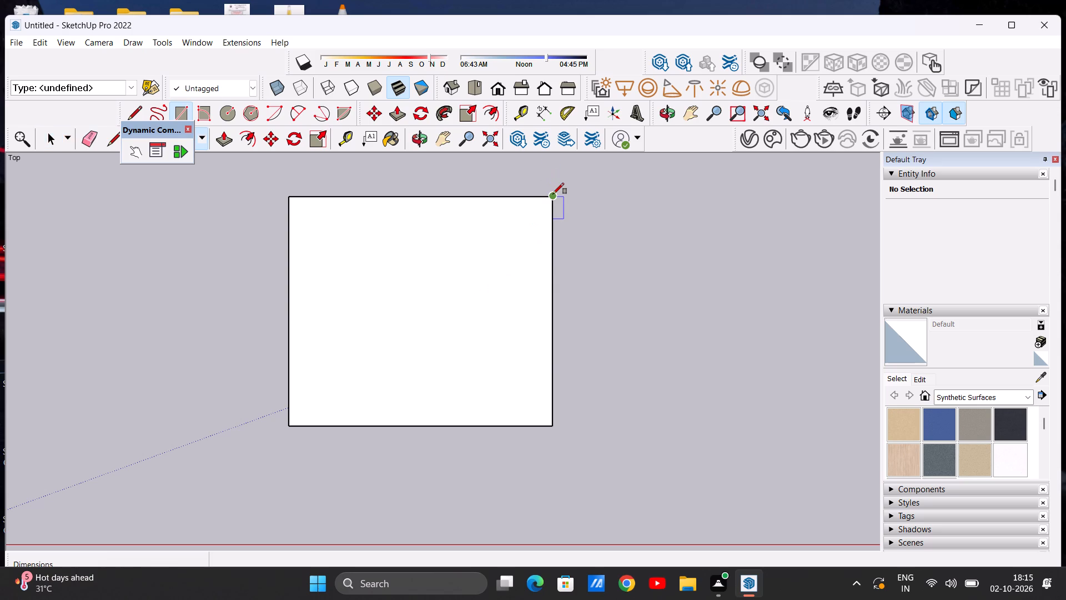
{"action": "left_click", "coordinate": [556, 424]}
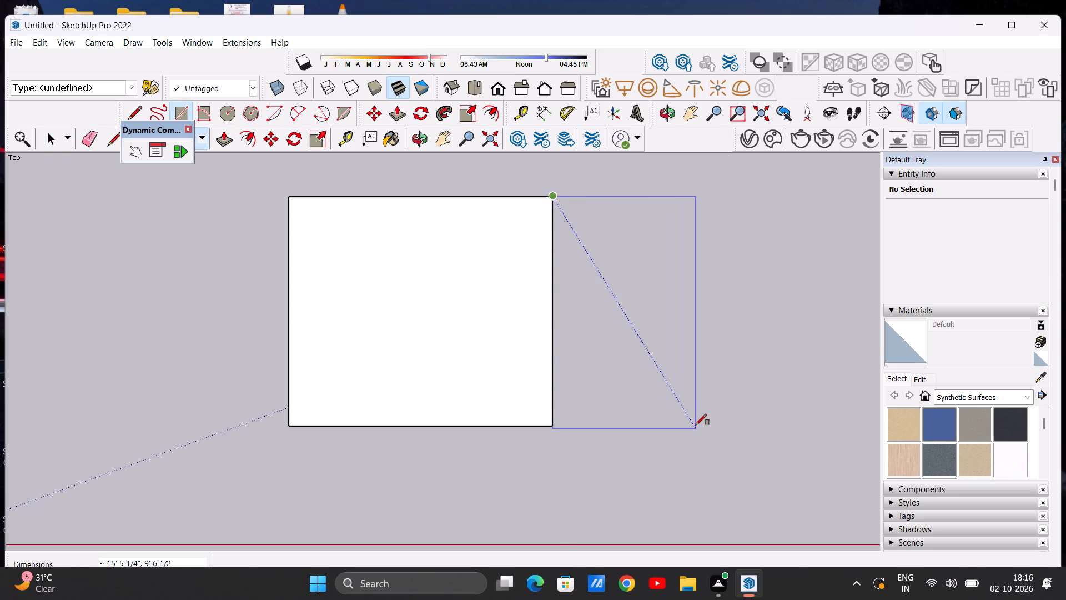
{"action": "left_click", "coordinate": [555, 423]}
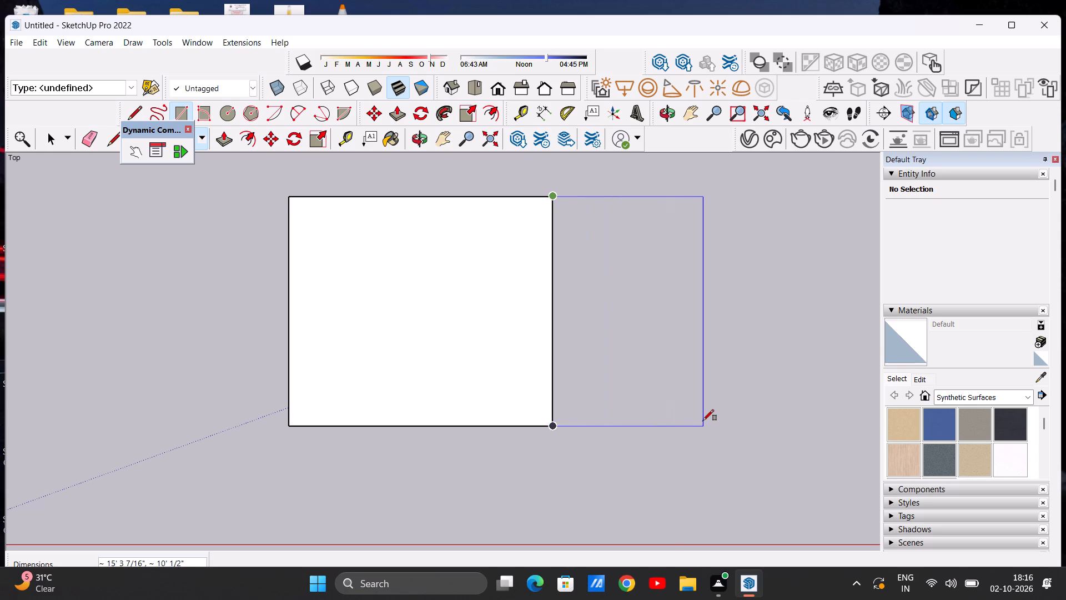
{"action": "left_click", "coordinate": [703, 421]}
{"action": "key", "text": "space"}
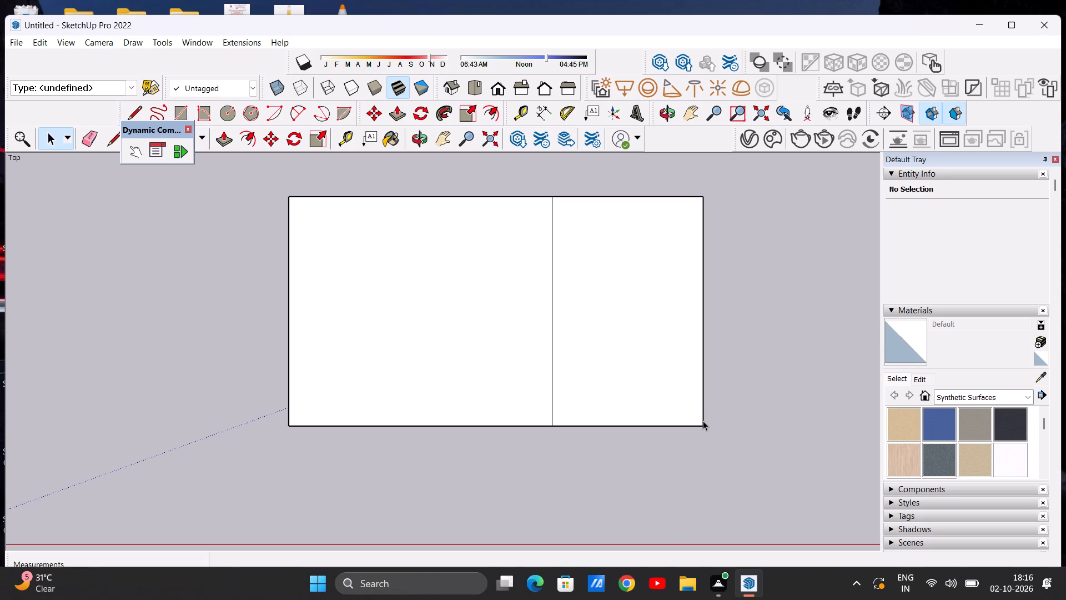
Erase the dividing edge between the merged face and the added side rectangle to form a single large rectangle.
{"action": "type", "text": "e"}
{"action": "left_click_drag", "start_coordinate": [533, 351], "coordinate": [561, 353]}
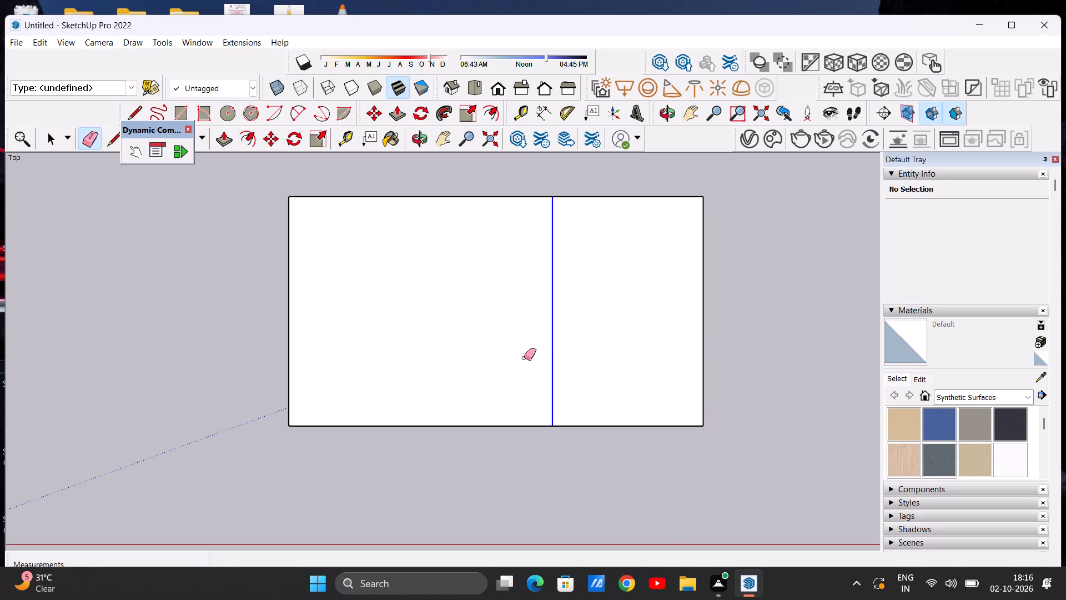
{"action": "scroll", "coordinate": [430, 350], "scroll_direction": "down", "scroll_amount": 3}
{"action": "scroll", "coordinate": [551, 309], "scroll_direction": "up", "scroll_amount": 3}
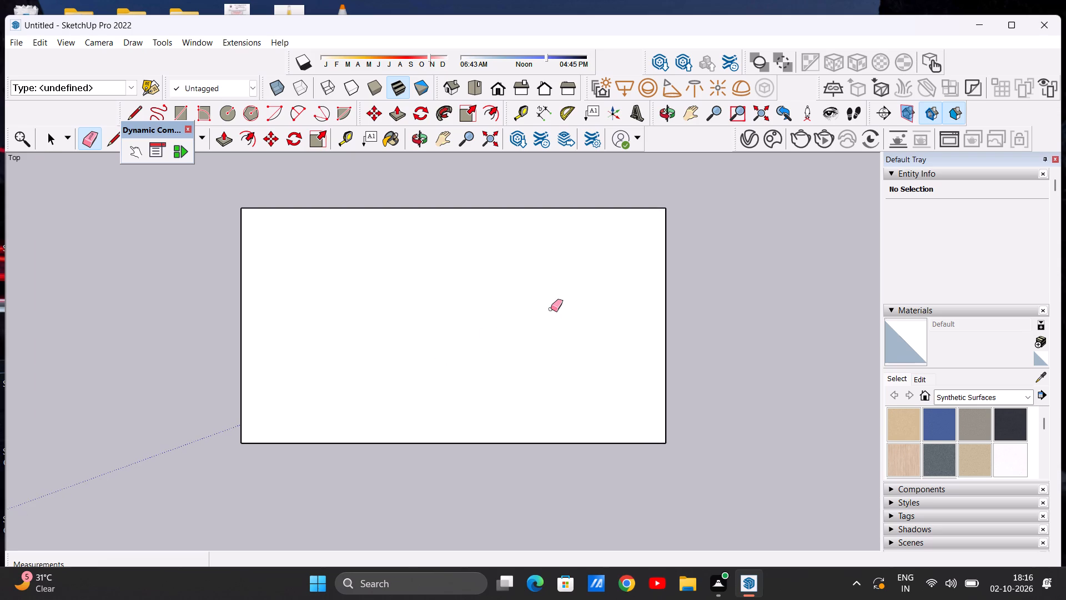
{"action": "key", "text": "space"}
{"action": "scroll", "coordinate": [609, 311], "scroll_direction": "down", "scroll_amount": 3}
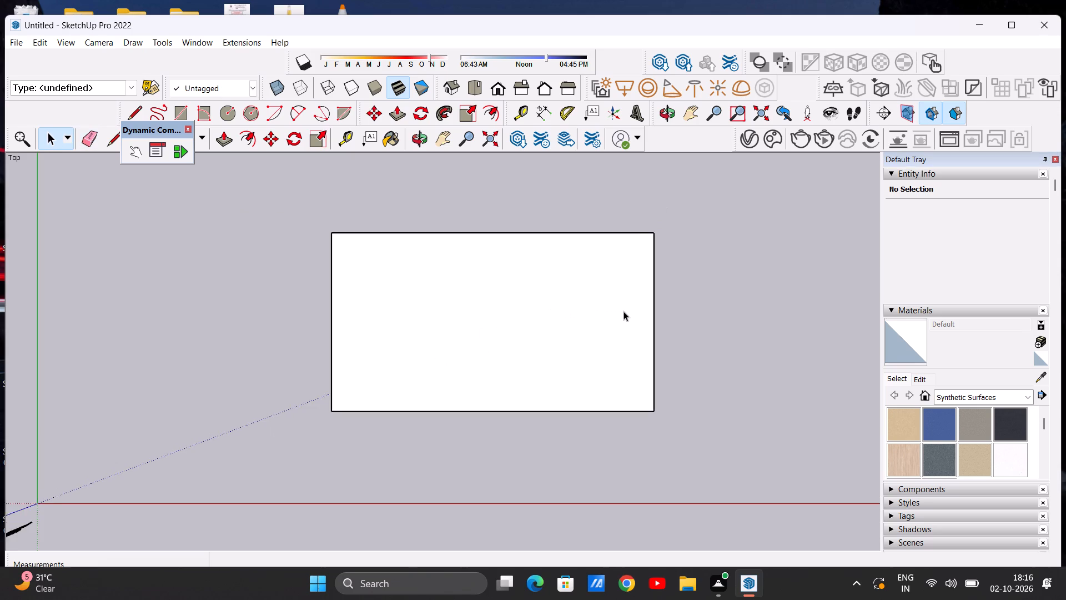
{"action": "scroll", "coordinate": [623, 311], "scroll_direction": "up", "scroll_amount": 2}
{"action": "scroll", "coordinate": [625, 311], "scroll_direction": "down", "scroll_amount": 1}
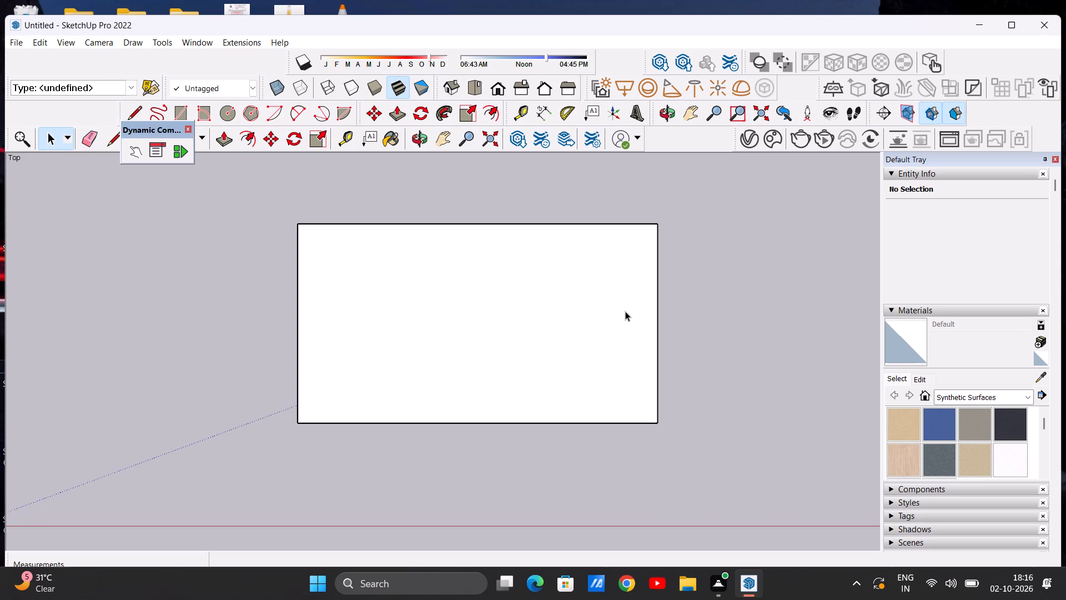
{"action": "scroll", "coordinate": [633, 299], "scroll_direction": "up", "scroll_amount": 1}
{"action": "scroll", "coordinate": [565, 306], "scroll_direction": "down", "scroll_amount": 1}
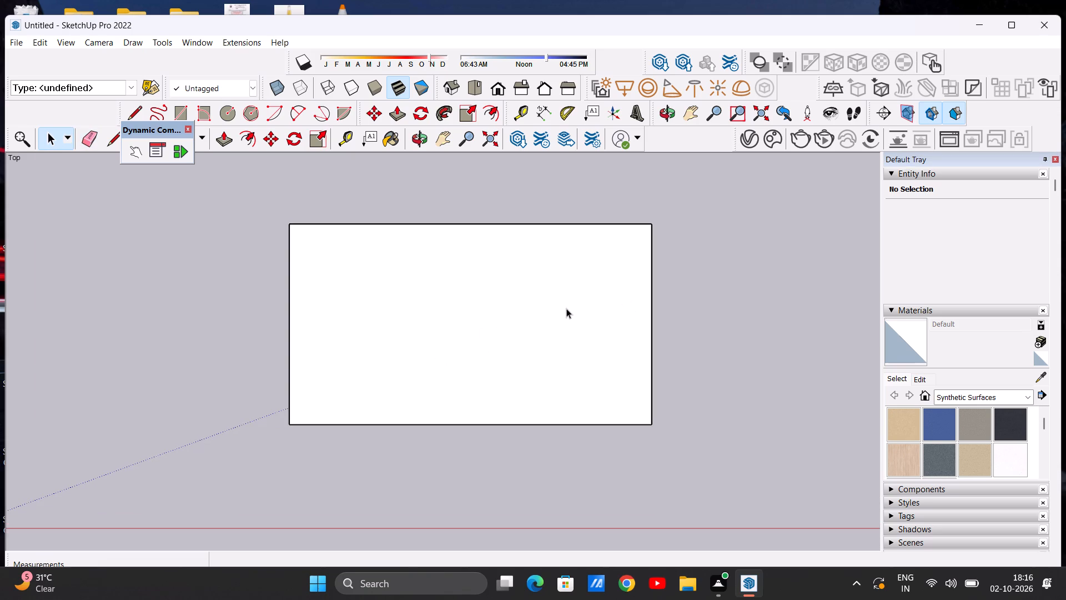
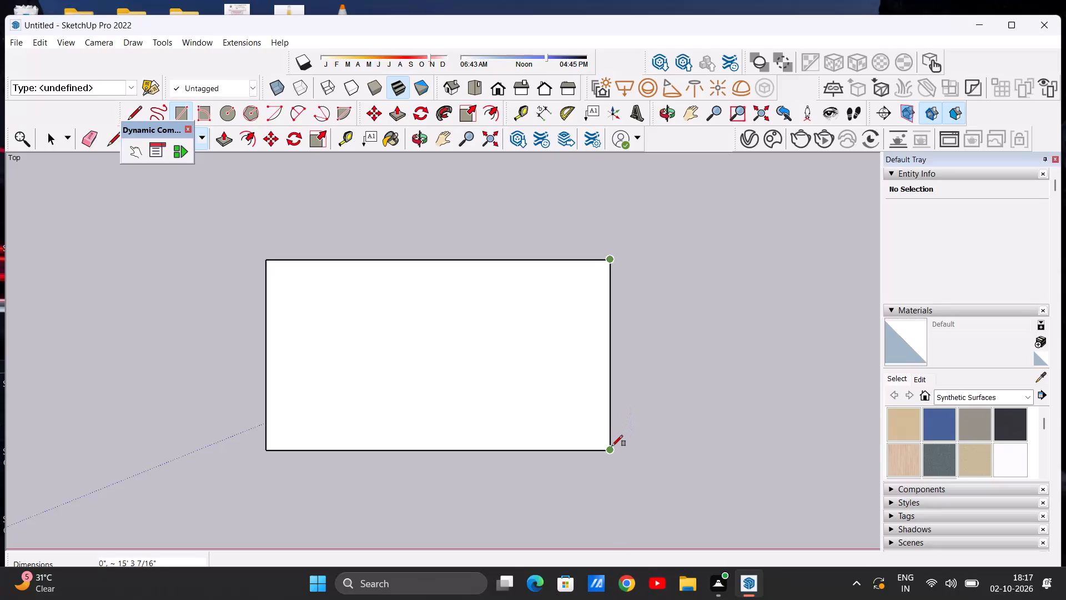
Draw an adjoining rectangle about 15' 3" by 6' 9" outward along the large face's full right-hand edge.
{"action": "left_click", "coordinate": [612, 446]}
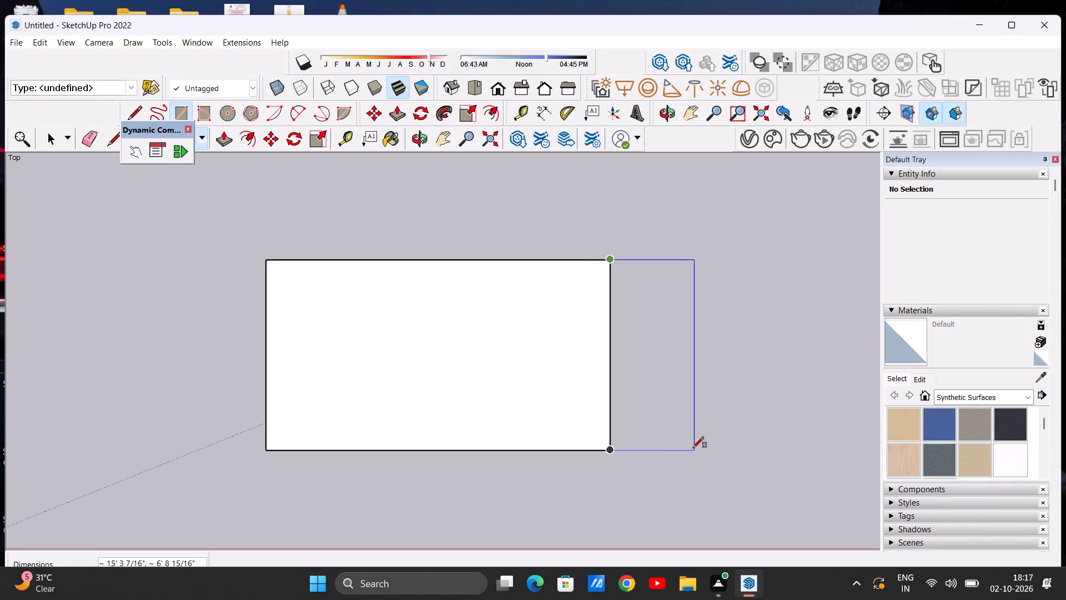
{"action": "left_click", "coordinate": [693, 448]}
{"action": "key", "text": "space"}
Erase the dividing edge between the large face and the new side rectangle to merge them.
{"action": "type", "text": "e"}
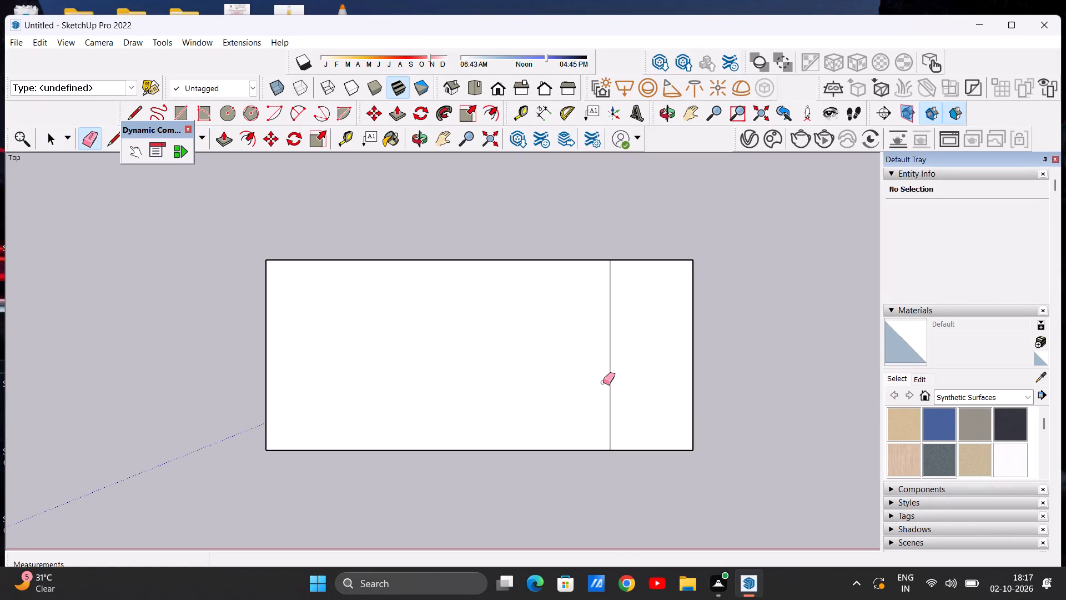
{"action": "left_click_drag", "start_coordinate": [599, 376], "coordinate": [630, 374]}
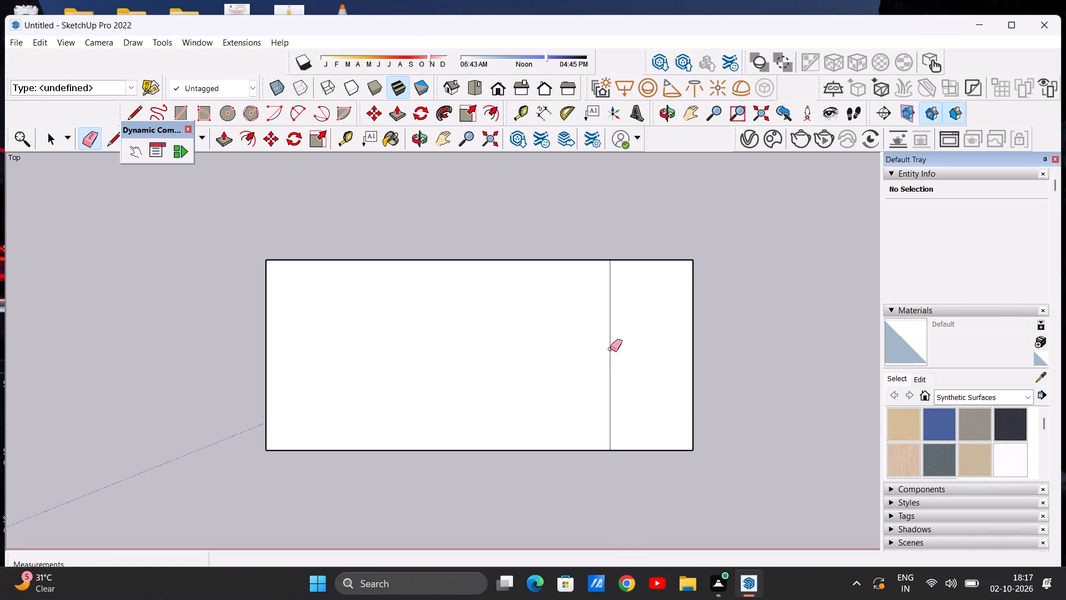
{"action": "left_click", "coordinate": [610, 349]}
{"action": "key", "text": "space"}
Draw an adjoining rectangle about 34' 3" by 5' 8" outward along the merged face's full upper long edge.
{"action": "scroll", "coordinate": [627, 426], "scroll_direction": "down", "scroll_amount": 5}
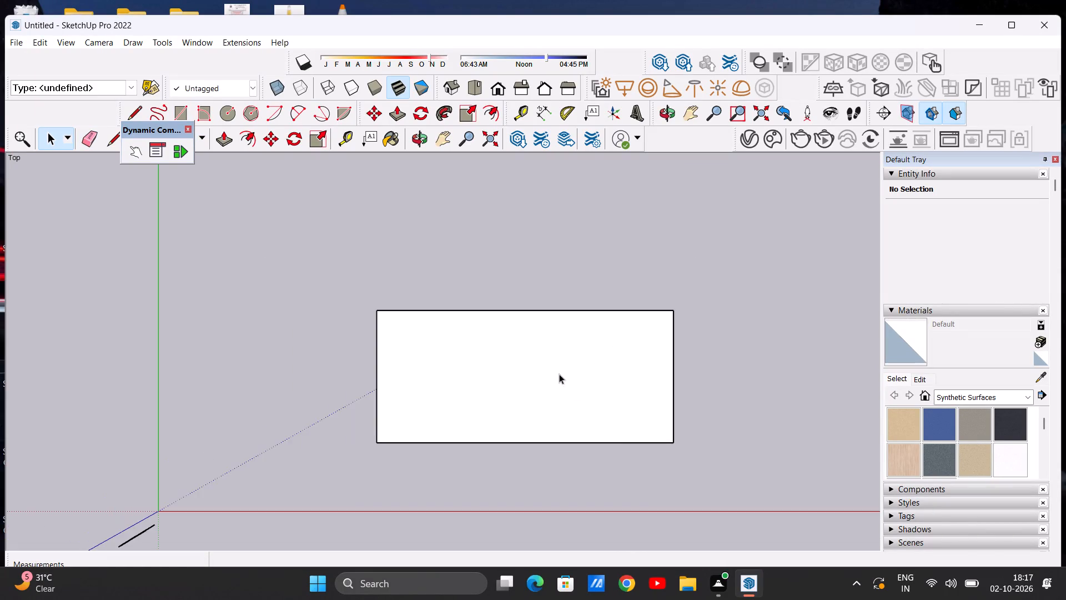
{"action": "scroll", "coordinate": [559, 374], "scroll_direction": "up", "scroll_amount": 4}
{"action": "key", "text": "r"}
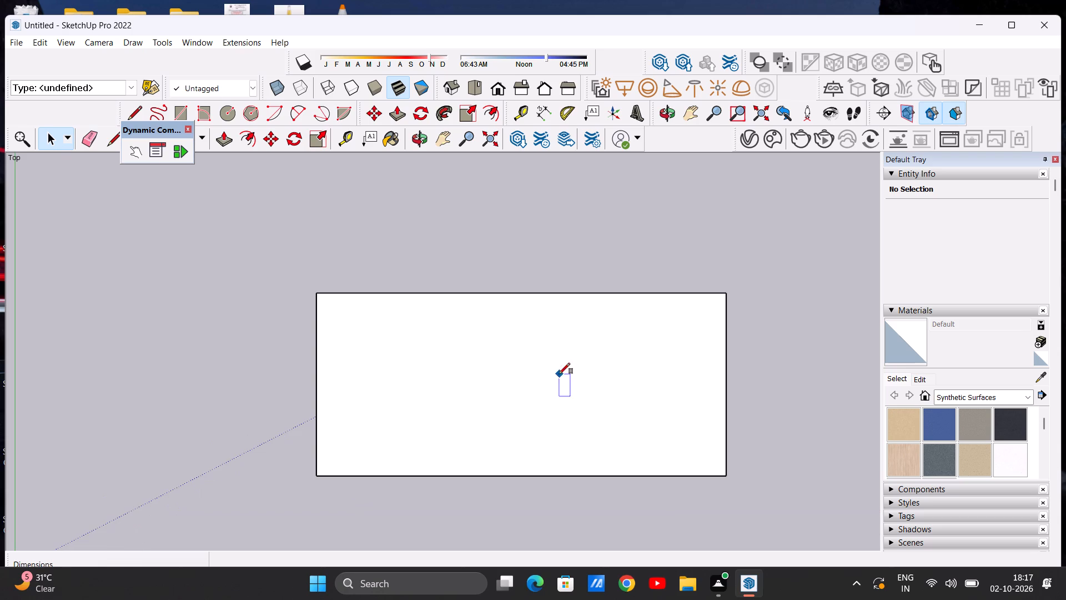
{"action": "left_click", "coordinate": [320, 291]}
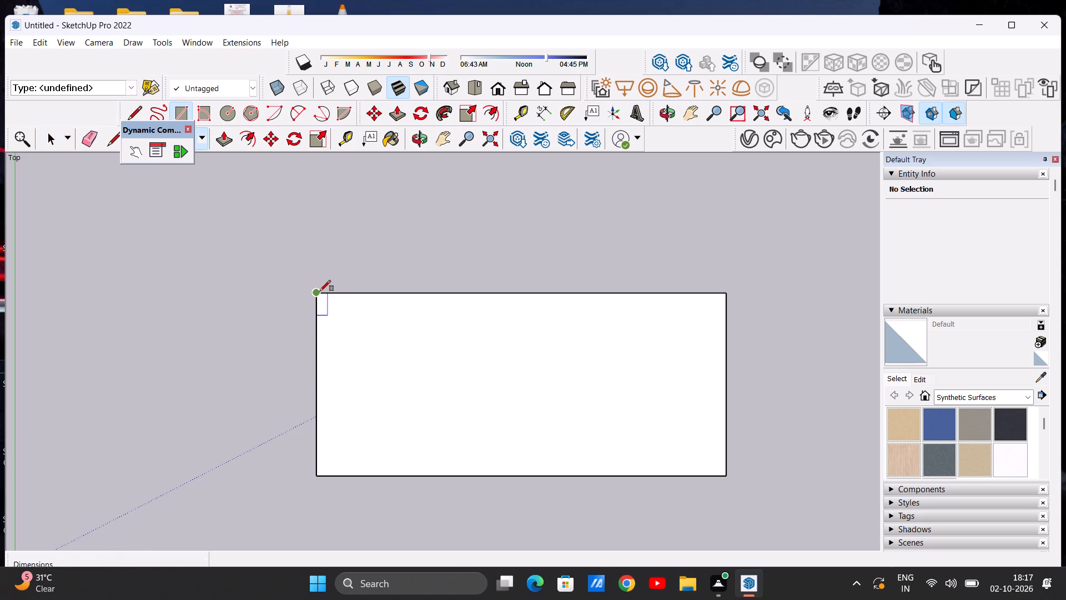
{"action": "left_click", "coordinate": [728, 292]}
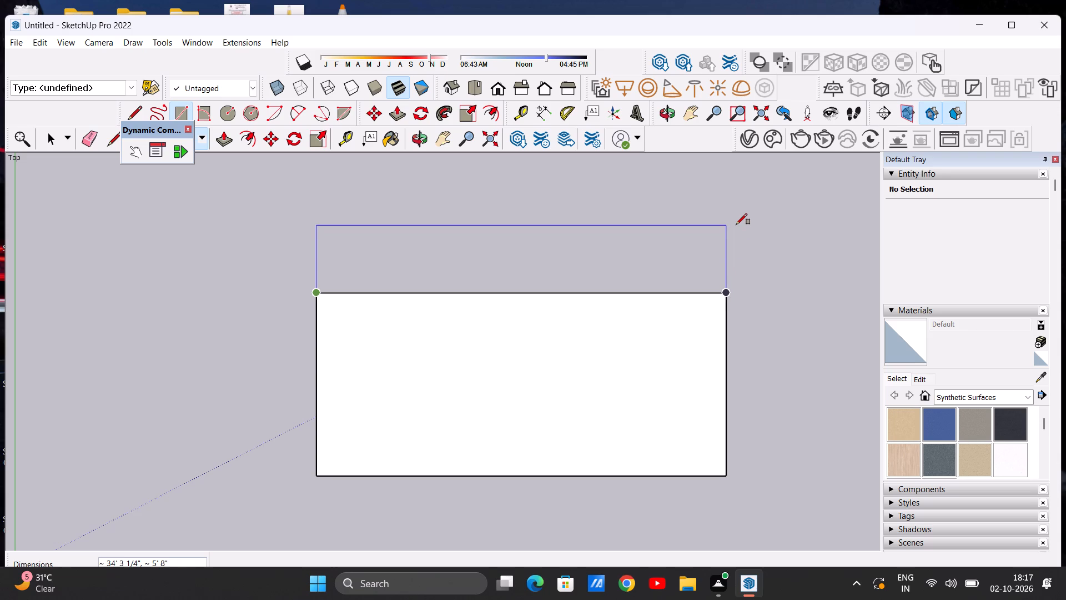
{"action": "left_click", "coordinate": [736, 224]}
{"action": "key", "text": "space"}
Erase the dividing edge between the merged face and the added upper rectangle to form one face.
{"action": "key", "text": "e"}
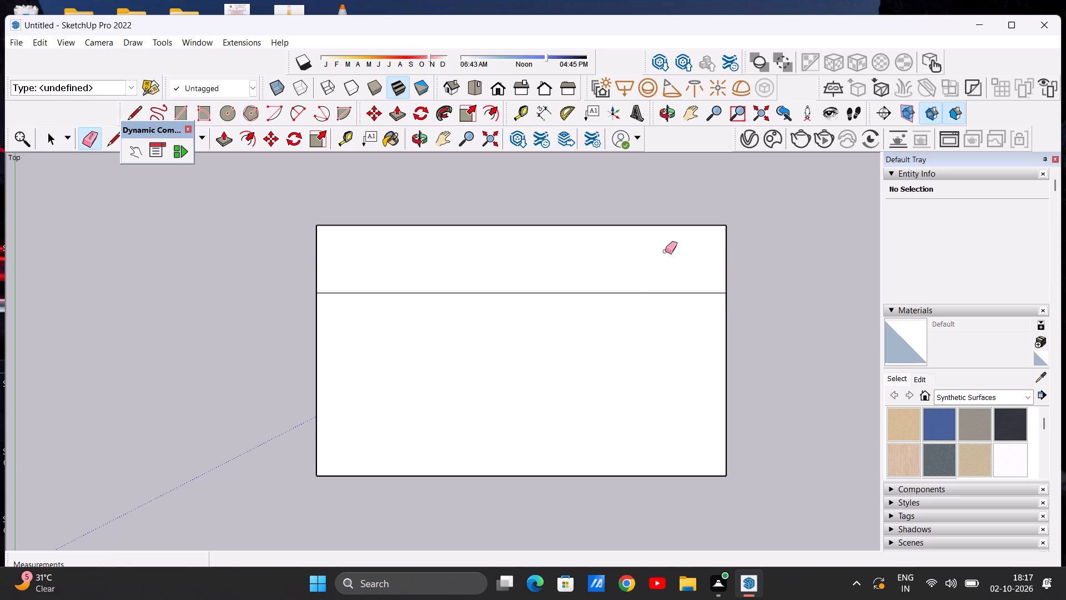
{"action": "left_click_drag", "start_coordinate": [631, 282], "coordinate": [631, 307]}
{"action": "key", "text": "space"}
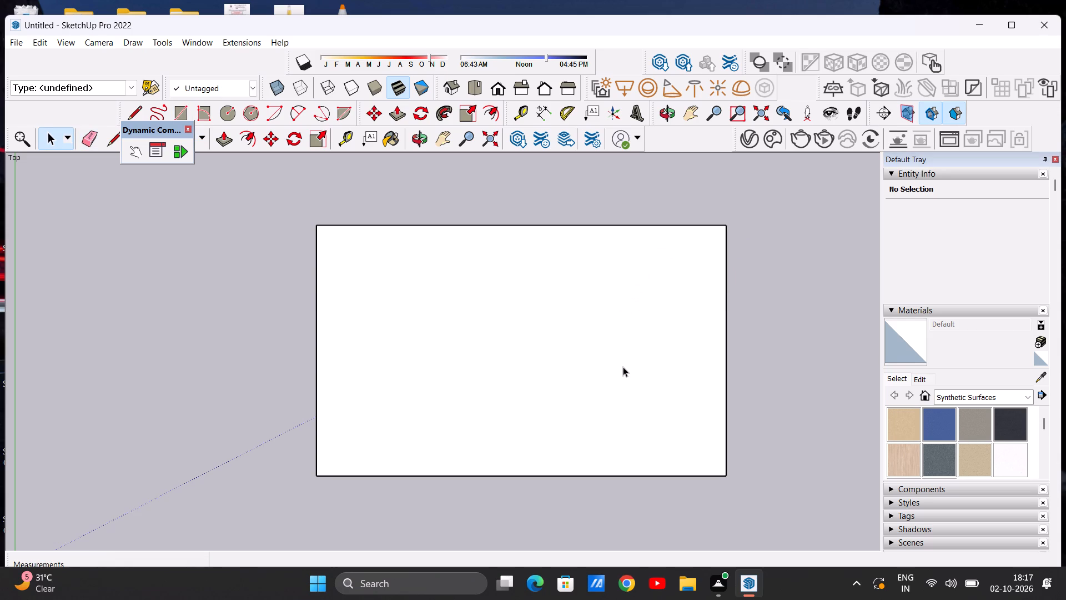
Examine the enlarged base face in plan and from low and oblique viewpoints.
{"action": "scroll", "coordinate": [623, 367], "scroll_direction": "down", "scroll_amount": 1}
{"action": "scroll", "coordinate": [647, 365], "scroll_direction": "up", "scroll_amount": 1}
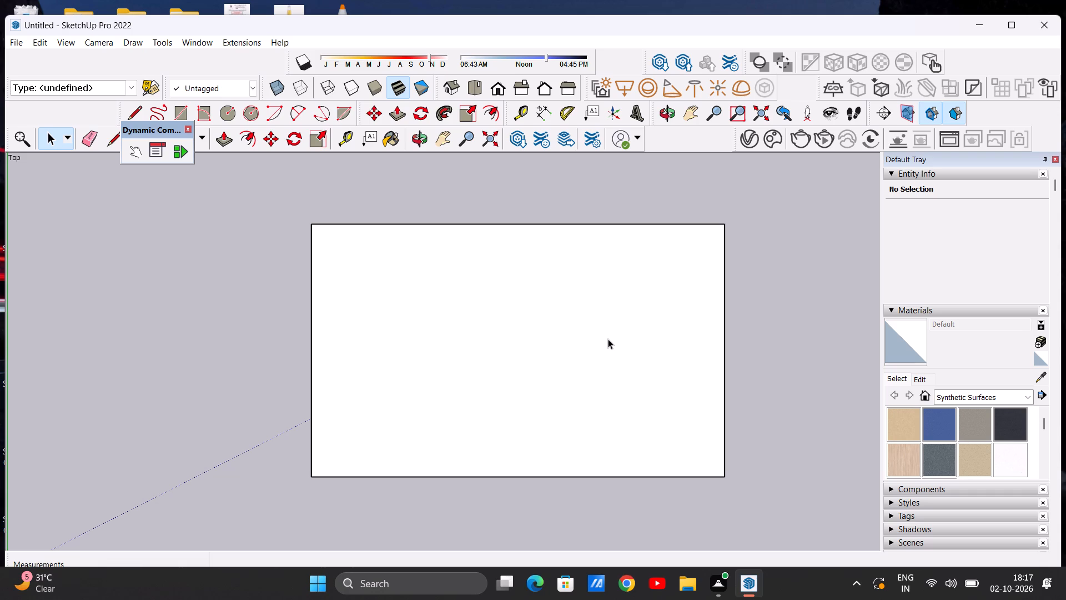
{"action": "scroll", "coordinate": [612, 339], "scroll_direction": "up", "scroll_amount": 1}
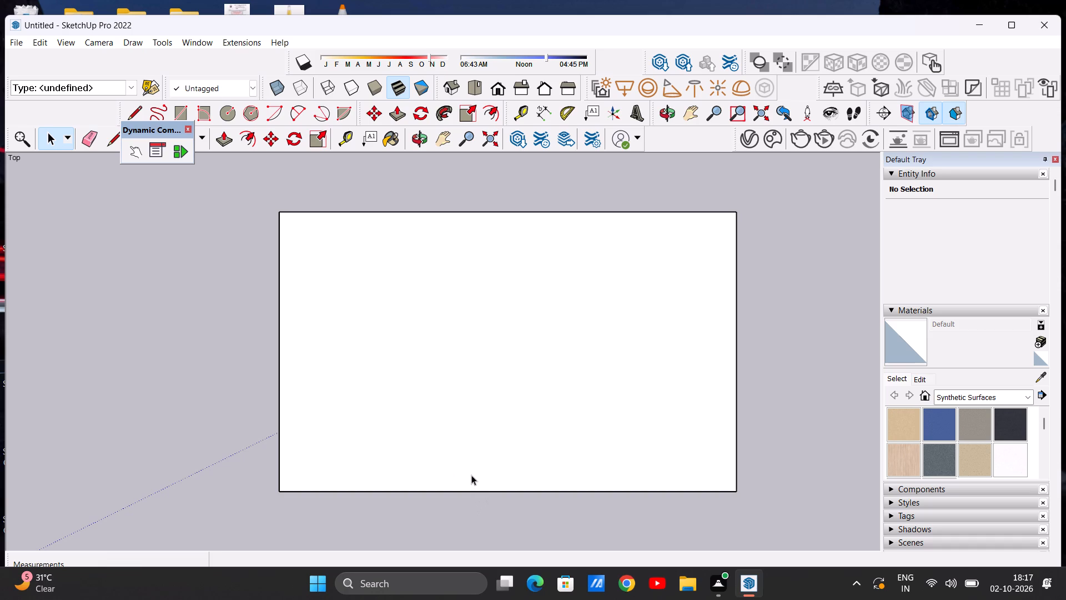
{"action": "middle_click_drag", "start_coordinate": [479, 521], "coordinate": [461, 328]}
{"action": "middle_click_drag", "start_coordinate": [474, 469], "coordinate": [489, 296]}
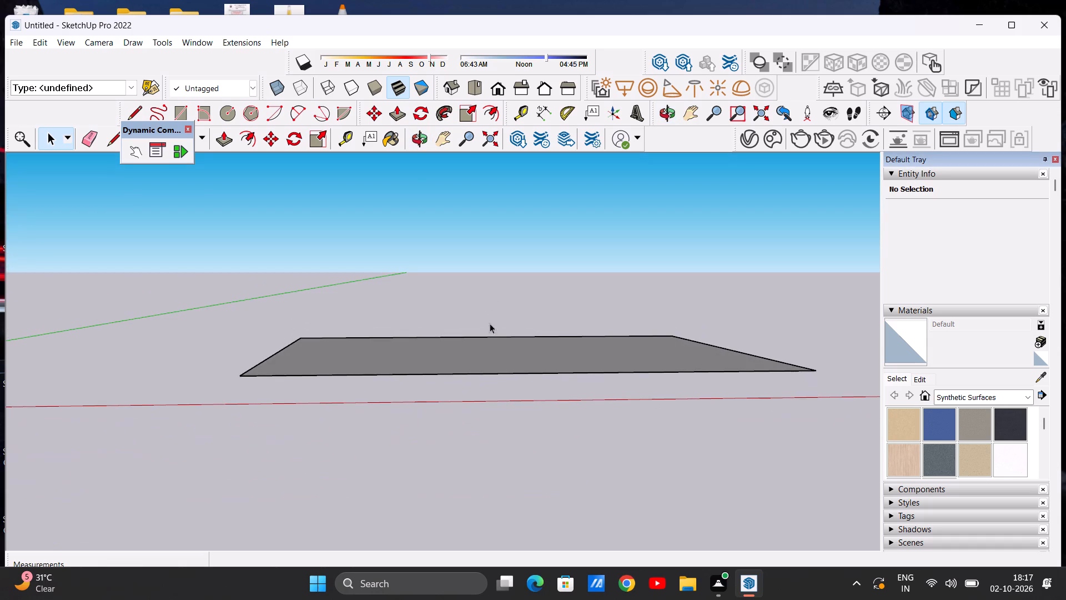
{"action": "middle_click_drag", "start_coordinate": [480, 377], "coordinate": [459, 489]}
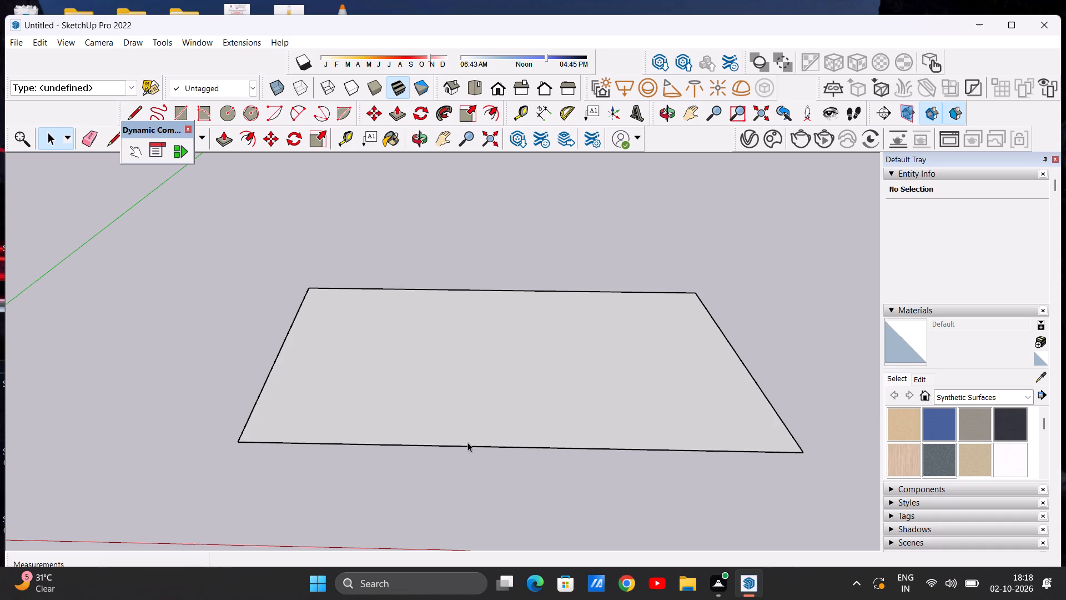
{"action": "scroll", "coordinate": [390, 400], "scroll_direction": "down", "scroll_amount": 4}
{"action": "scroll", "coordinate": [398, 382], "scroll_direction": "up", "scroll_amount": 5}
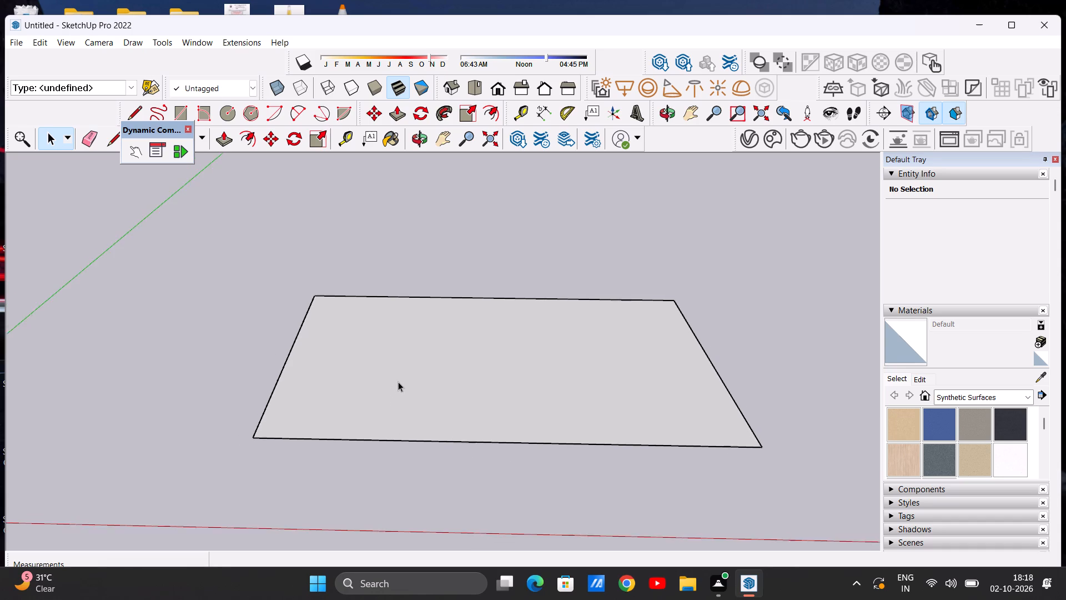
{"action": "scroll", "coordinate": [398, 382], "scroll_direction": "down", "scroll_amount": 7}
{"action": "scroll", "coordinate": [416, 419], "scroll_direction": "up", "scroll_amount": 6}
{"action": "scroll", "coordinate": [371, 400], "scroll_direction": "down", "scroll_amount": 4}
{"action": "scroll", "coordinate": [472, 407], "scroll_direction": "up", "scroll_amount": 2}
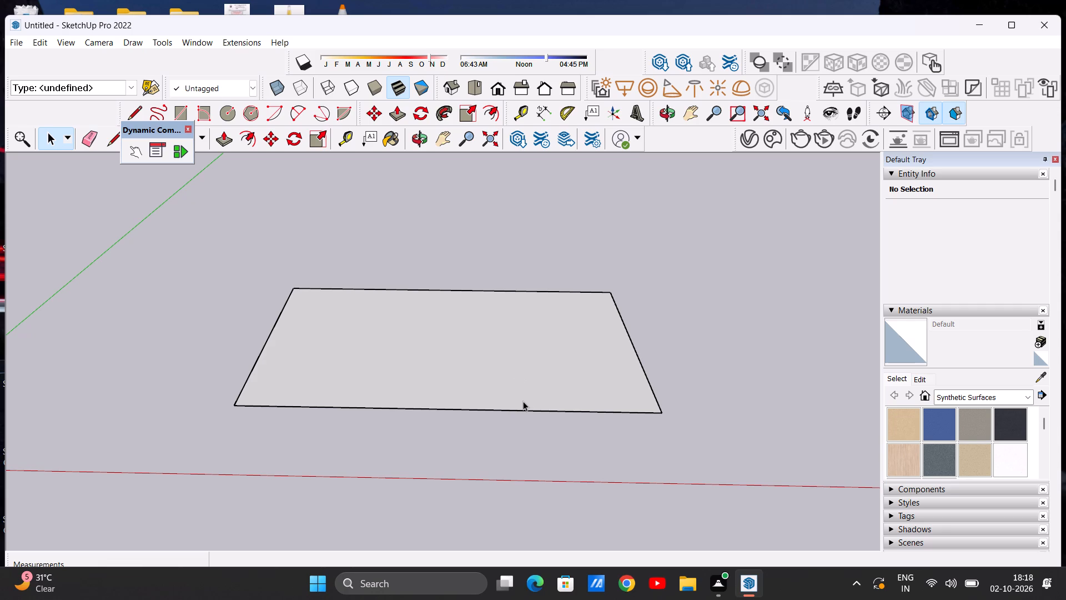
{"action": "scroll", "coordinate": [492, 395], "scroll_direction": "down", "scroll_amount": 4}
{"action": "scroll", "coordinate": [517, 351], "scroll_direction": "down", "scroll_amount": 12}
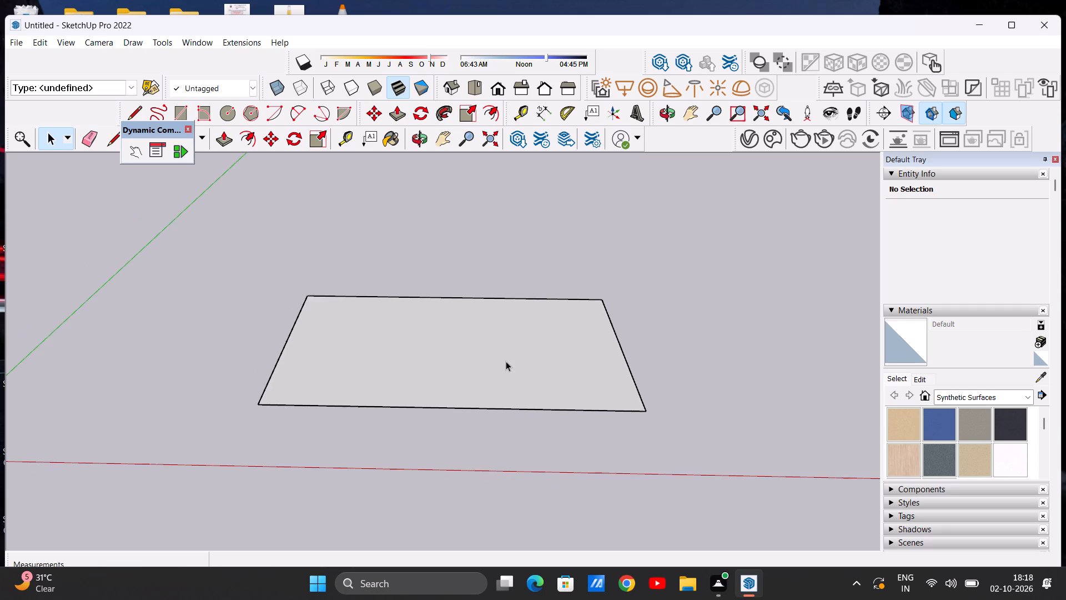
{"action": "scroll", "coordinate": [512, 361], "scroll_direction": "up", "scroll_amount": 5}
{"action": "scroll", "coordinate": [514, 360], "scroll_direction": "down", "scroll_amount": 5}
Draw an adjoining rectangle about 20' 11" by 10' 3" outward along the base face's full right-hand edge.
{"action": "middle_click_drag", "start_coordinate": [505, 351], "coordinate": [495, 493]}
{"action": "scroll", "coordinate": [519, 433], "scroll_direction": "down", "scroll_amount": 3}
{"action": "middle_click_drag", "start_coordinate": [504, 429], "coordinate": [511, 491]}
{"action": "scroll", "coordinate": [660, 338], "scroll_direction": "up", "scroll_amount": 5}
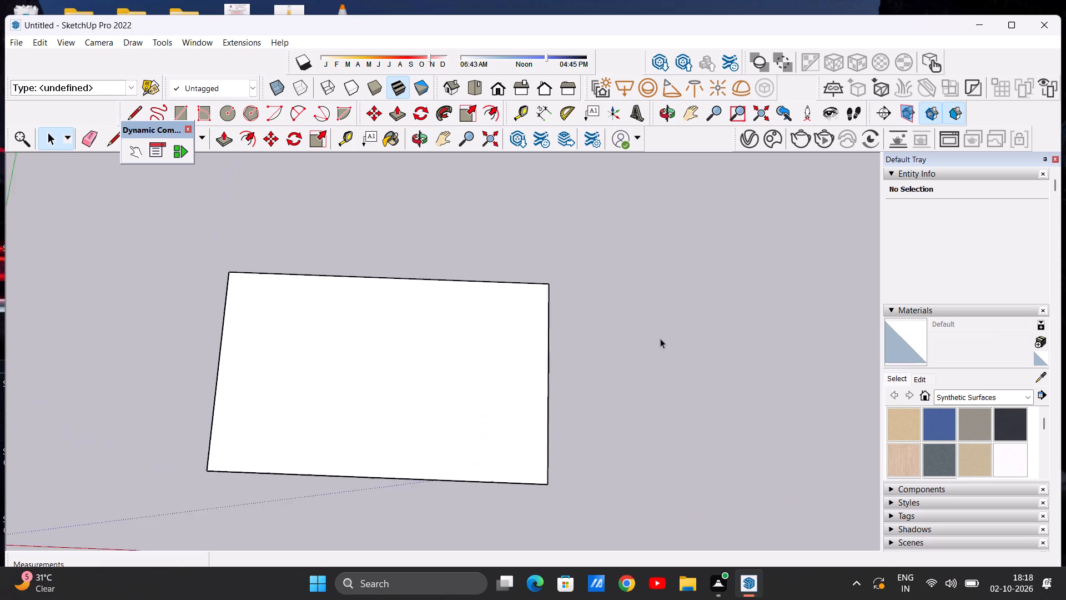
{"action": "scroll", "coordinate": [660, 338], "scroll_direction": "up", "scroll_amount": 1}
{"action": "scroll", "coordinate": [614, 329], "scroll_direction": "down", "scroll_amount": 4}
{"action": "key", "text": "r"}
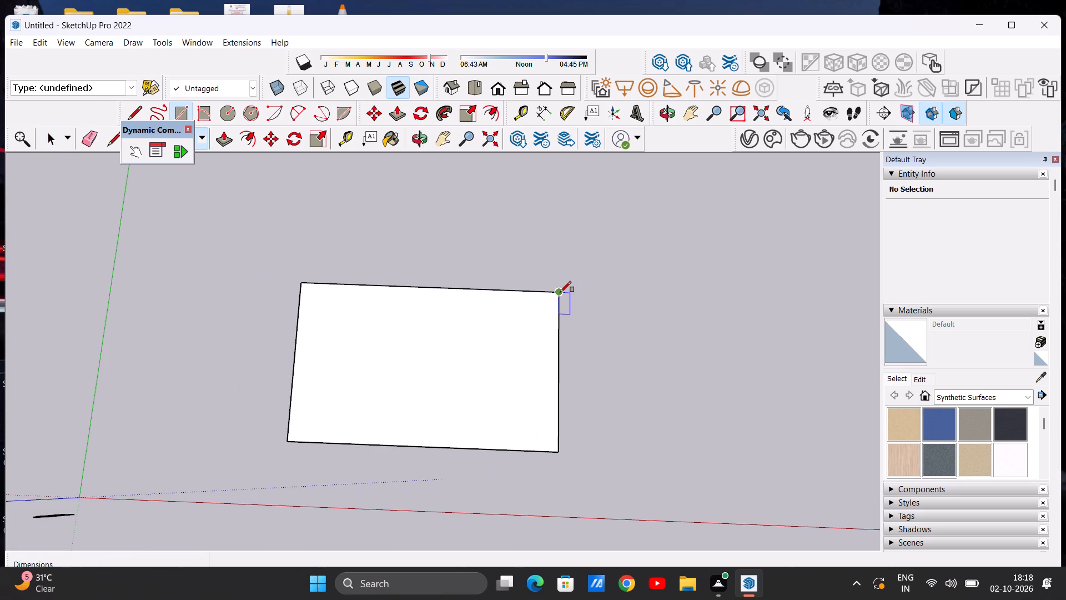
{"action": "left_click", "coordinate": [560, 292]}
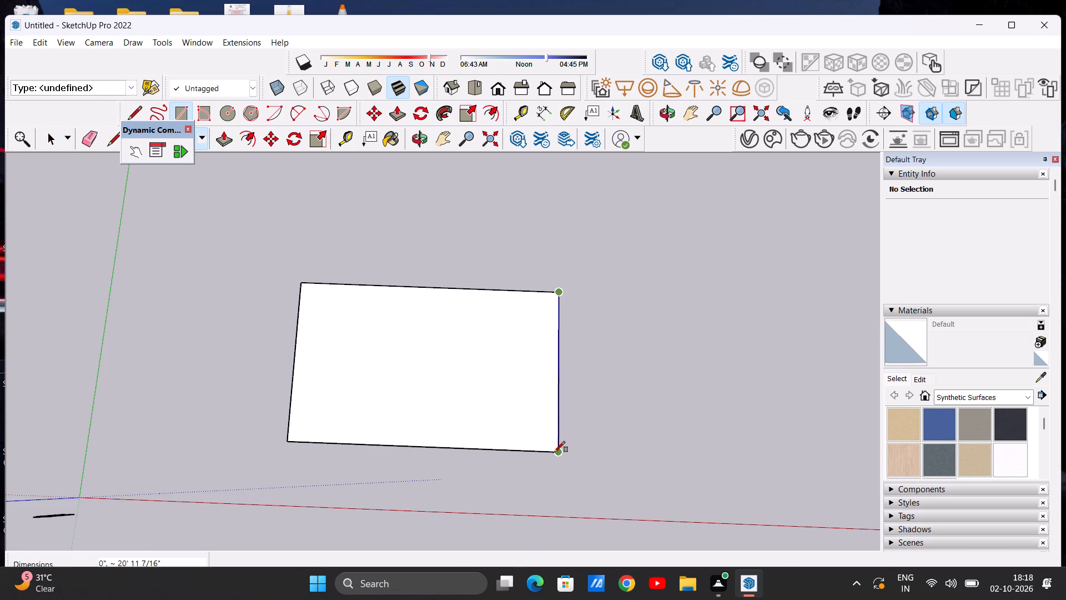
{"action": "left_click", "coordinate": [555, 452]}
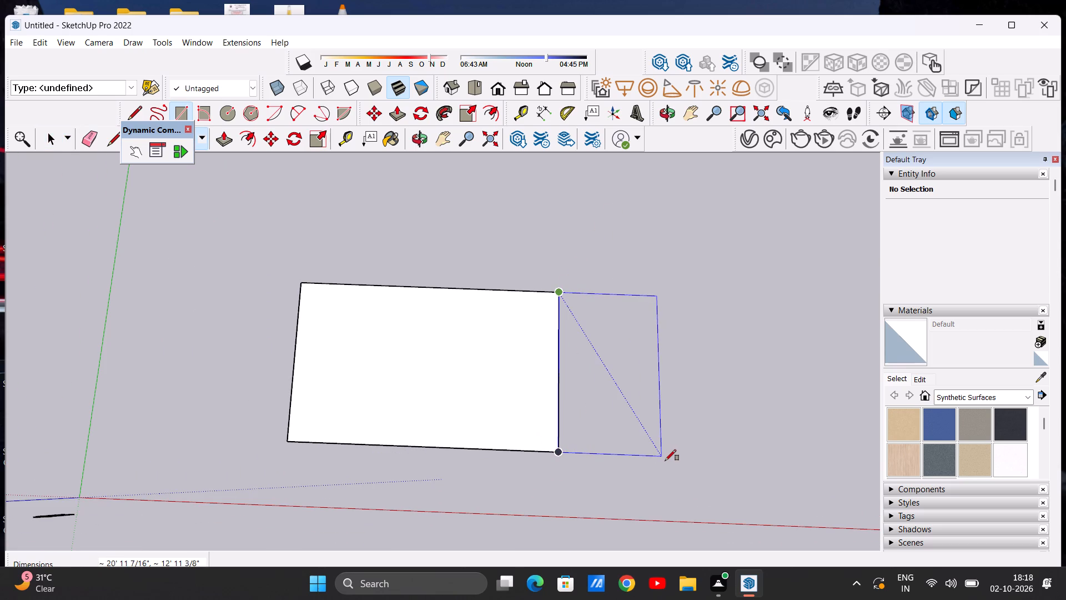
{"action": "left_click", "coordinate": [640, 452]}
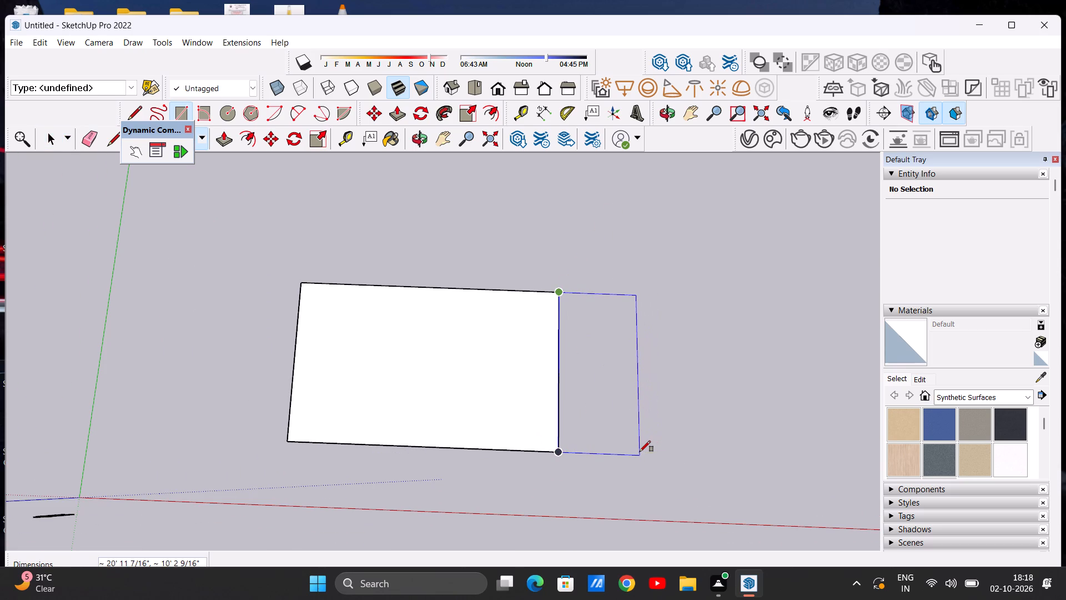
{"action": "key", "text": "space"}
Erase the dividing edge between the base face and the added side rectangle to merge them.
{"action": "type", "text": "e"}
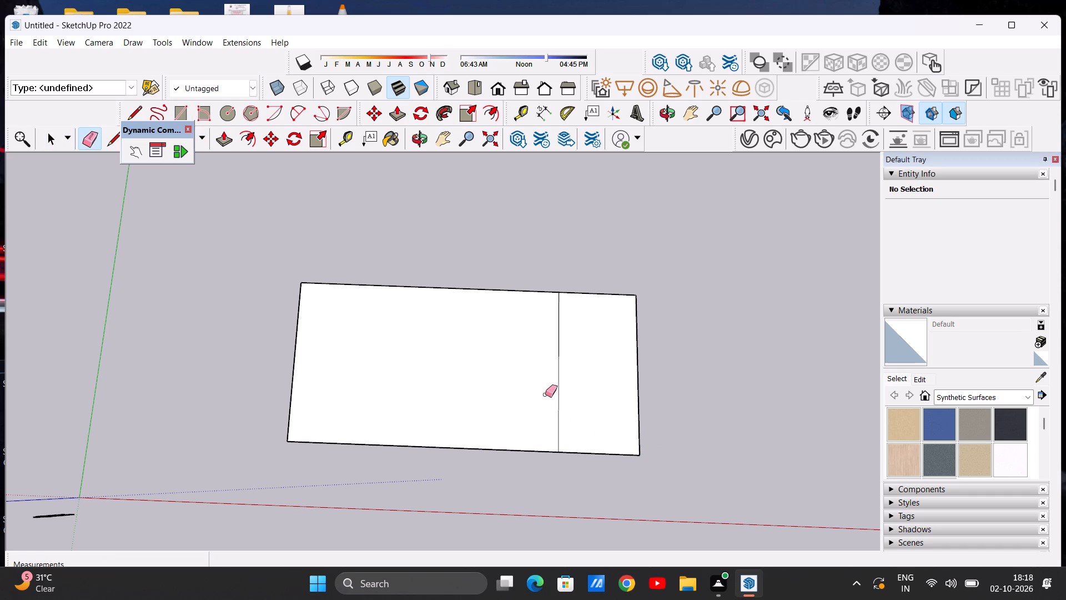
{"action": "left_click_drag", "start_coordinate": [548, 394], "coordinate": [568, 394]}
{"action": "key", "text": "space"}
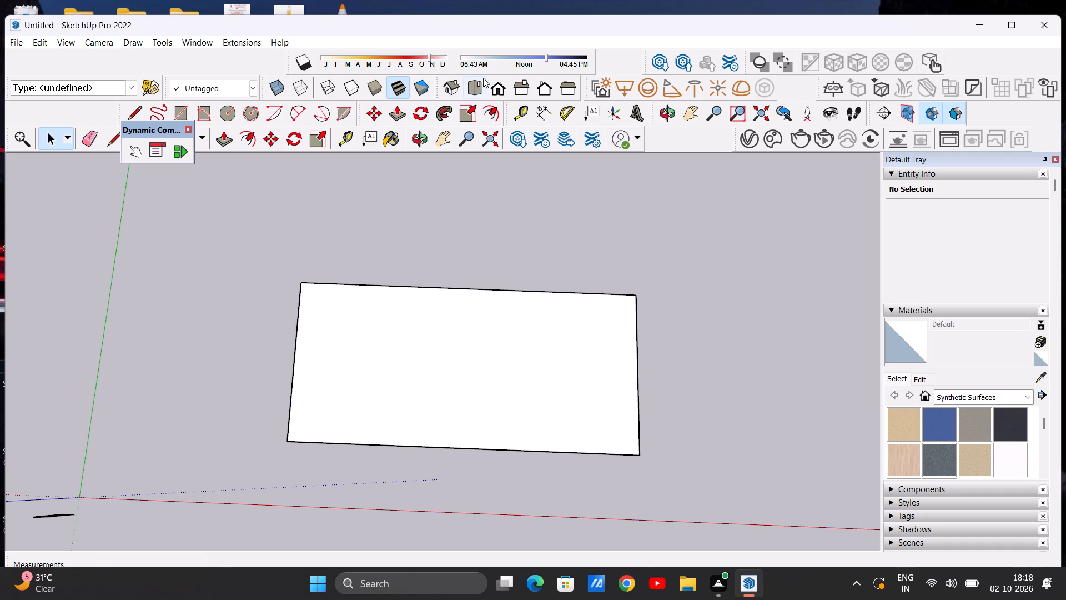
Return to the top view and examine the extended base face in plan.
{"action": "left_click", "coordinate": [500, 83]}
{"action": "left_click", "coordinate": [475, 92]}
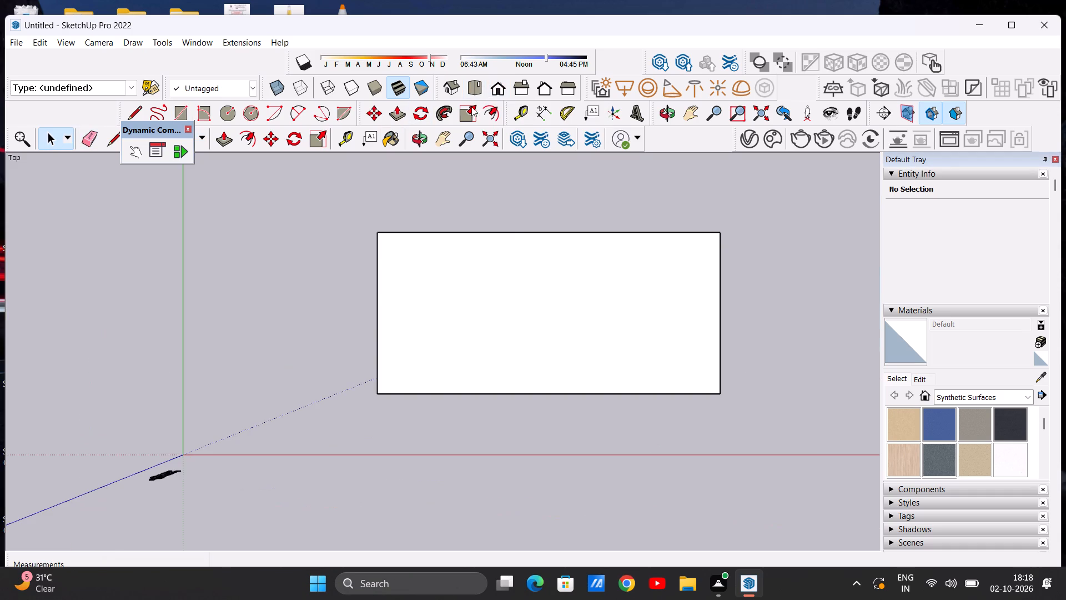
{"action": "scroll", "coordinate": [721, 265], "scroll_direction": "up", "scroll_amount": 1}
{"action": "scroll", "coordinate": [466, 255], "scroll_direction": "down", "scroll_amount": 3}
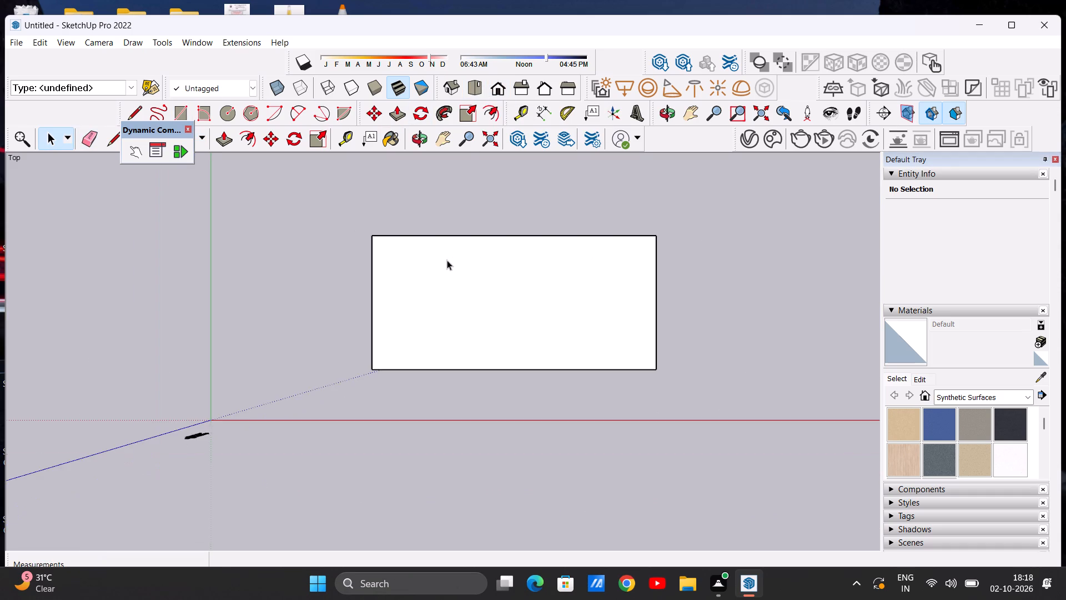
{"action": "scroll", "coordinate": [651, 261], "scroll_direction": "up", "scroll_amount": 3}
{"action": "scroll", "coordinate": [550, 266], "scroll_direction": "down", "scroll_amount": 3}
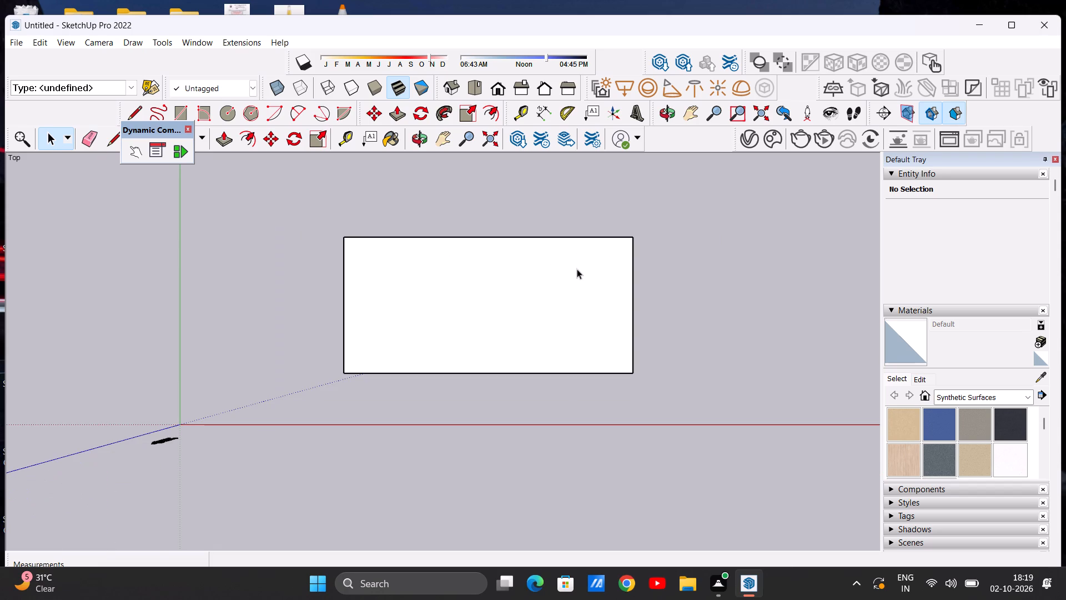
{"action": "scroll", "coordinate": [575, 270], "scroll_direction": "up", "scroll_amount": 3}
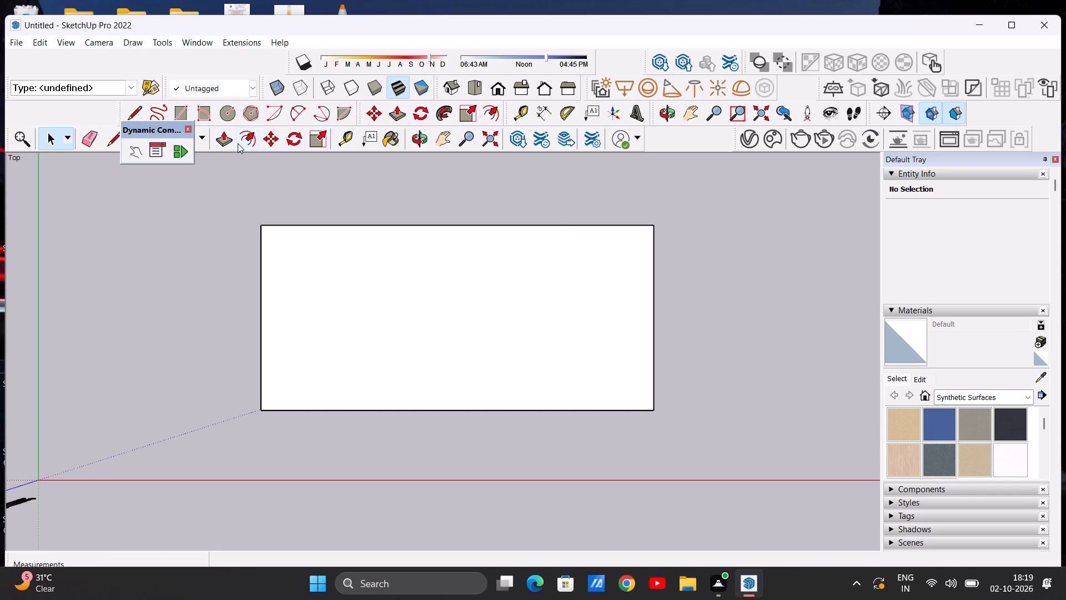
Push/Pull the rectangular base face upward by 9" to form a slab.
{"action": "scroll", "coordinate": [293, 221], "scroll_direction": "down", "scroll_amount": 3}
{"action": "middle_click_drag", "start_coordinate": [396, 405], "coordinate": [403, 277]}
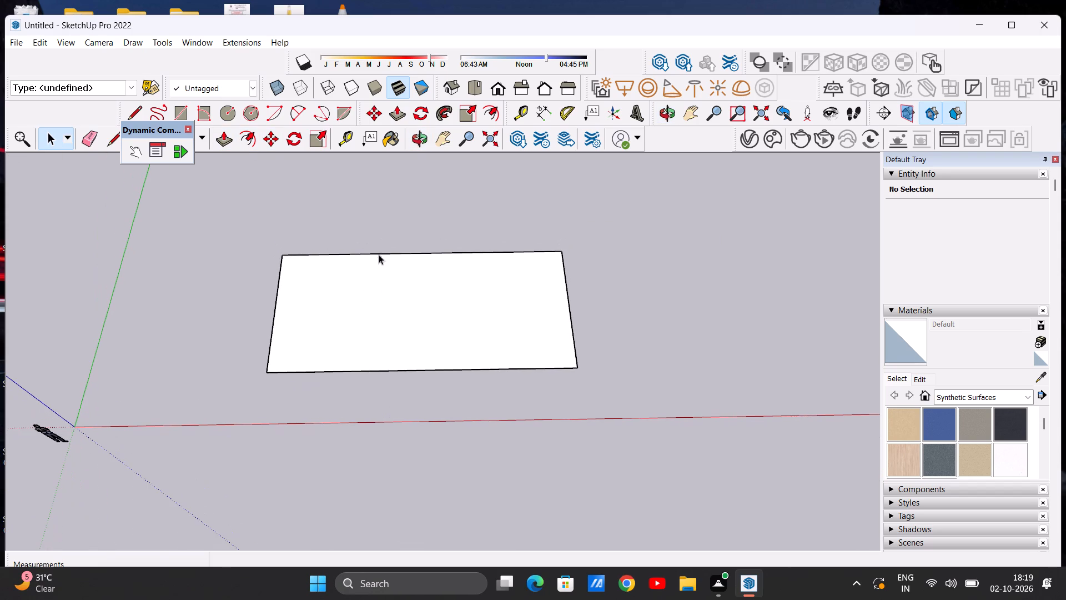
{"action": "left_click", "coordinate": [221, 133]}
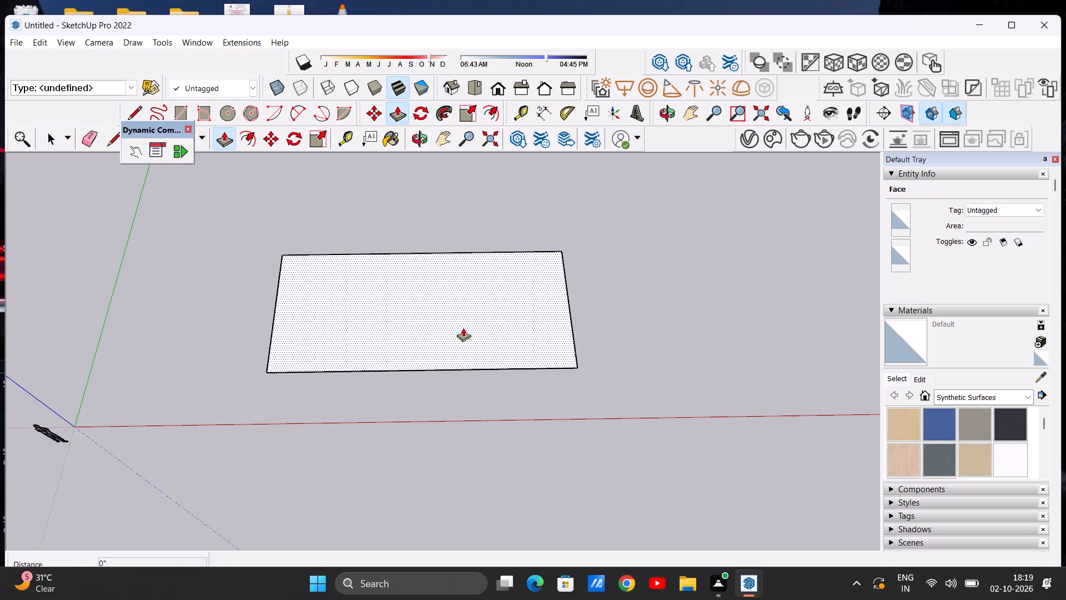
{"action": "left_click", "coordinate": [463, 328]}
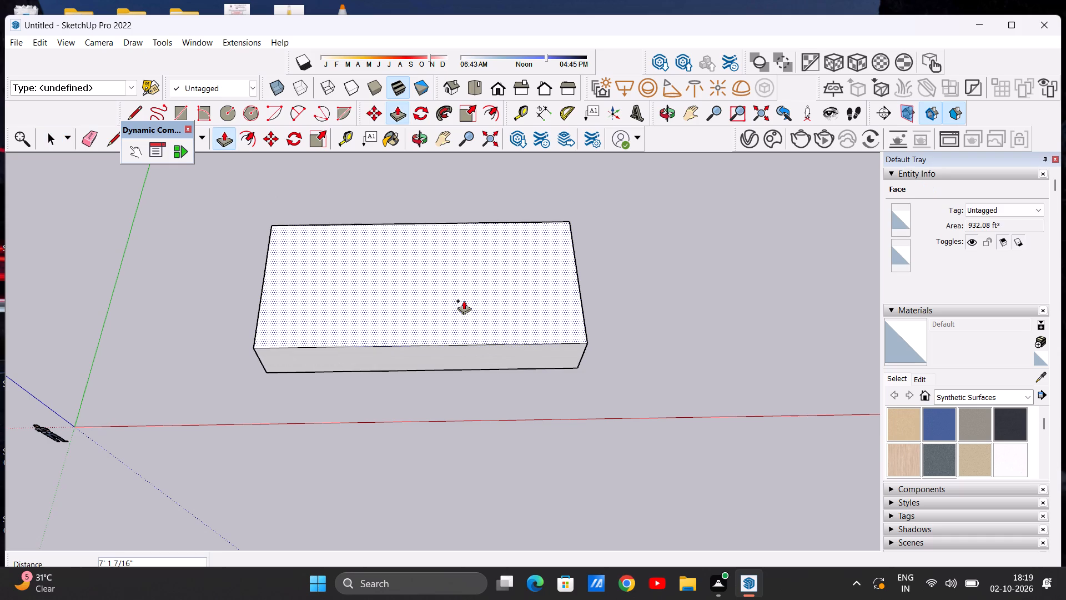
{"action": "key", "text": "9"}
{"action": "key", "text": "shift+quotedbl"}
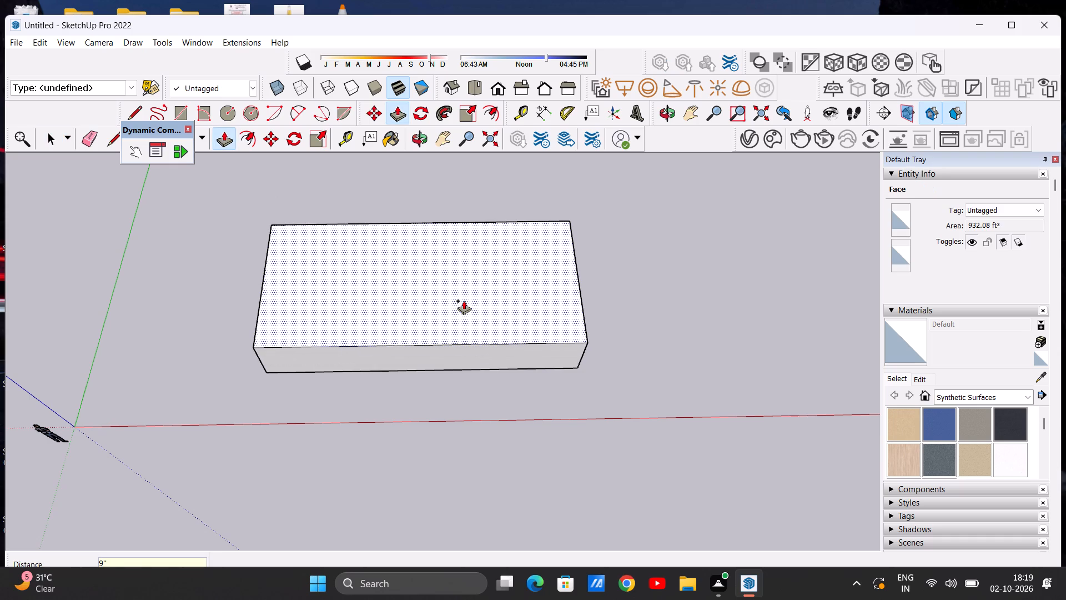
{"action": "key", "text": "Return"}
{"action": "key", "text": "space"}
Examine the base slab from oblique viewpoints and return to the top view.
{"action": "scroll", "coordinate": [441, 398], "scroll_direction": "down", "scroll_amount": 1}
{"action": "middle_click_drag", "start_coordinate": [439, 398], "coordinate": [459, 337]}
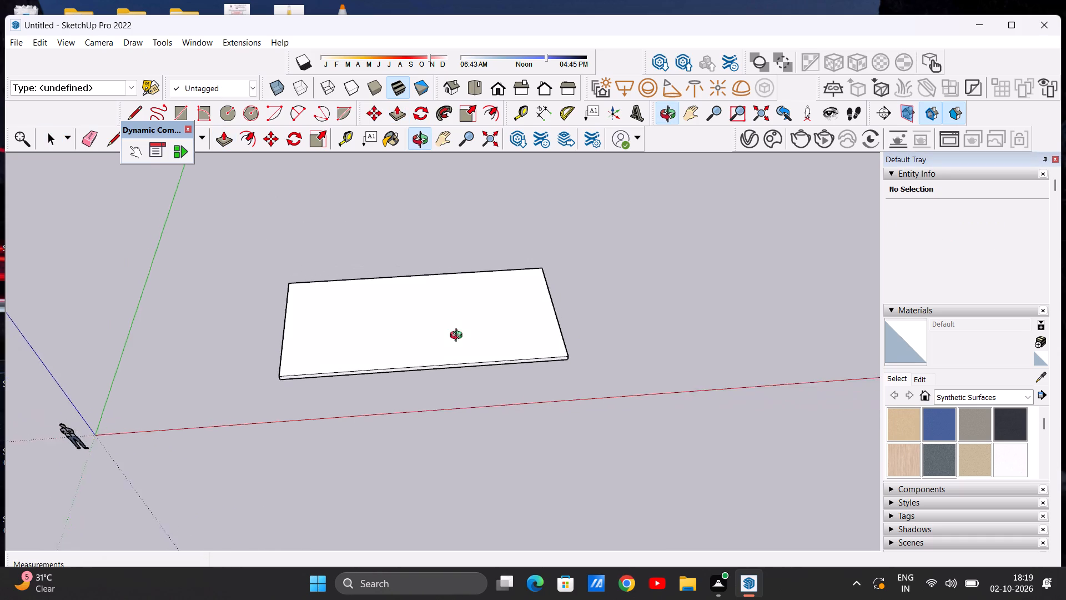
{"action": "middle_click_drag", "start_coordinate": [459, 337], "coordinate": [420, 436]}
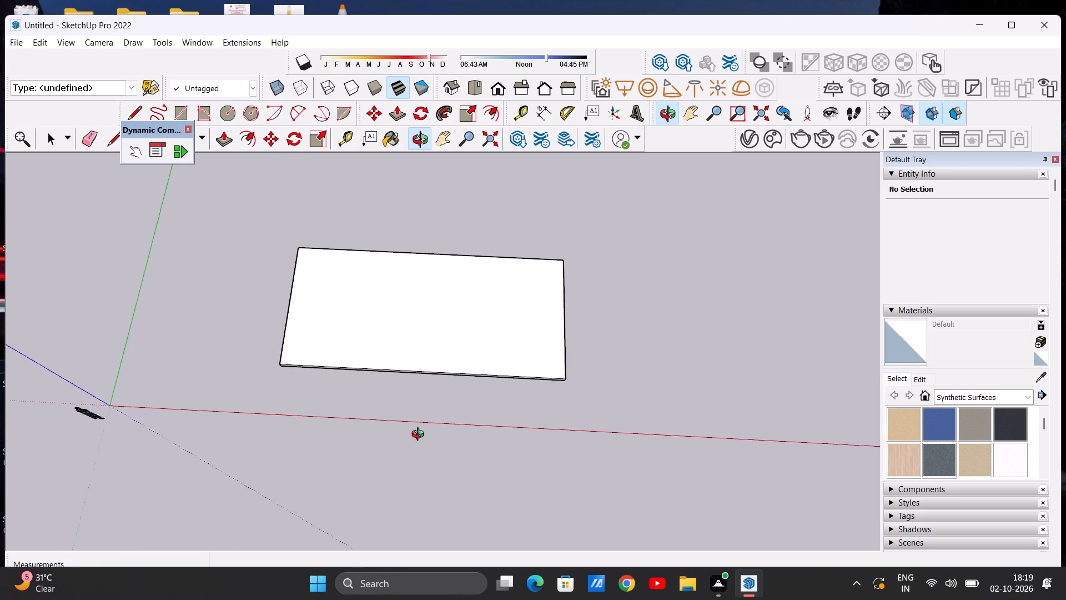
{"action": "middle_click_drag", "start_coordinate": [420, 436], "coordinate": [430, 467]}
{"action": "scroll", "coordinate": [411, 455], "scroll_direction": "down", "scroll_amount": 2}
{"action": "scroll", "coordinate": [455, 323], "scroll_direction": "up", "scroll_amount": 3}
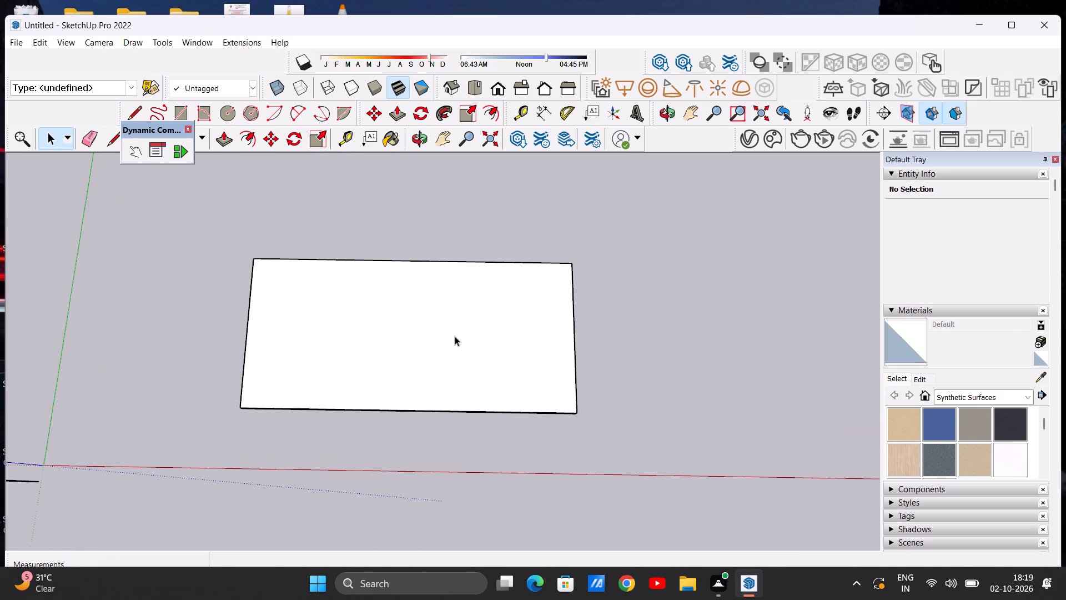
{"action": "left_click", "coordinate": [472, 79]}
{"action": "scroll", "coordinate": [499, 231], "scroll_direction": "down", "scroll_amount": 3}
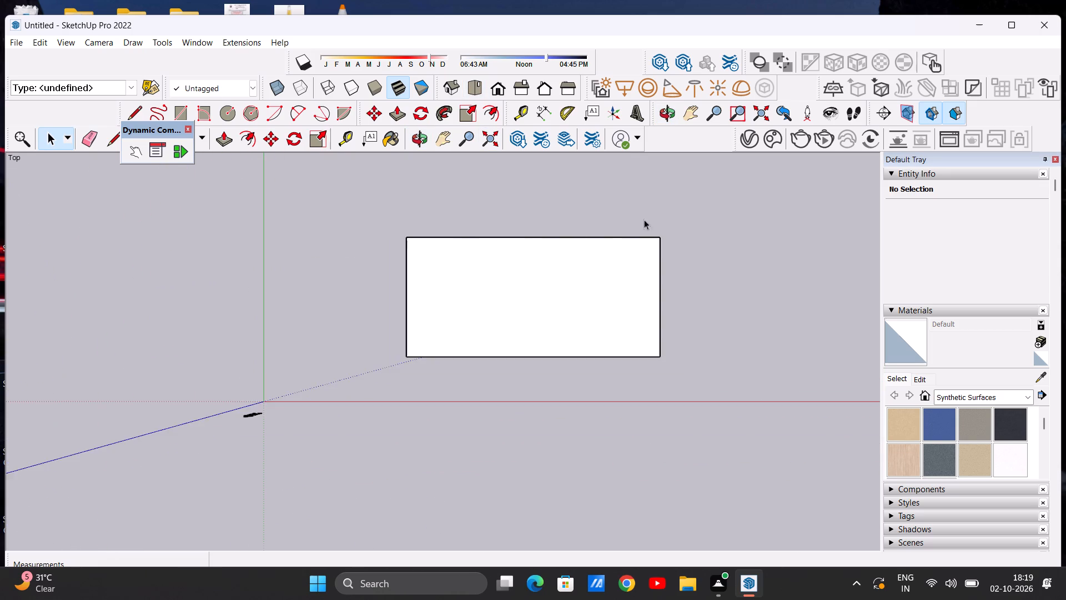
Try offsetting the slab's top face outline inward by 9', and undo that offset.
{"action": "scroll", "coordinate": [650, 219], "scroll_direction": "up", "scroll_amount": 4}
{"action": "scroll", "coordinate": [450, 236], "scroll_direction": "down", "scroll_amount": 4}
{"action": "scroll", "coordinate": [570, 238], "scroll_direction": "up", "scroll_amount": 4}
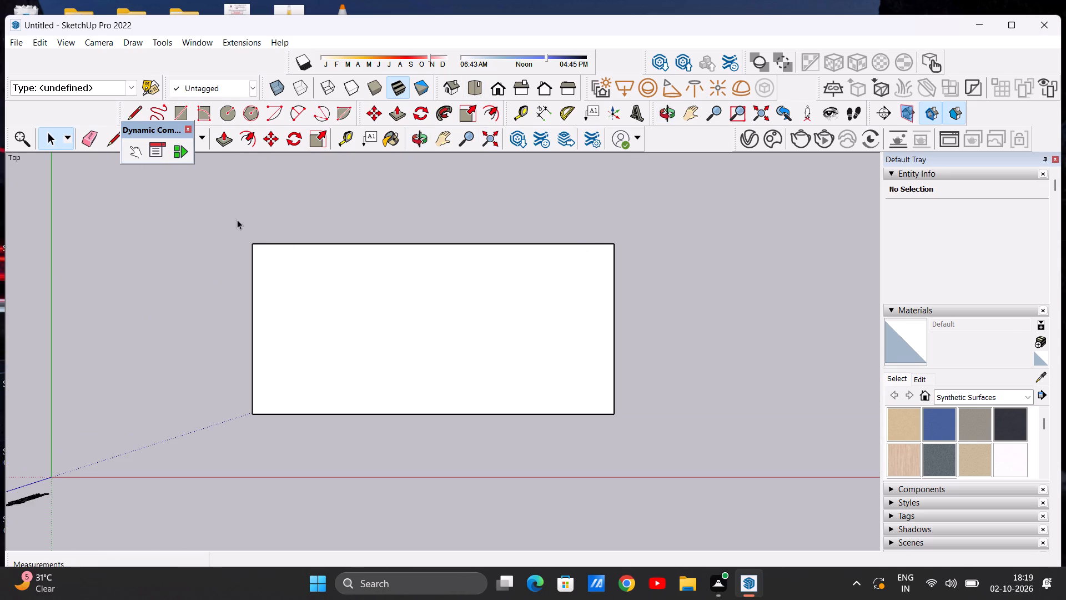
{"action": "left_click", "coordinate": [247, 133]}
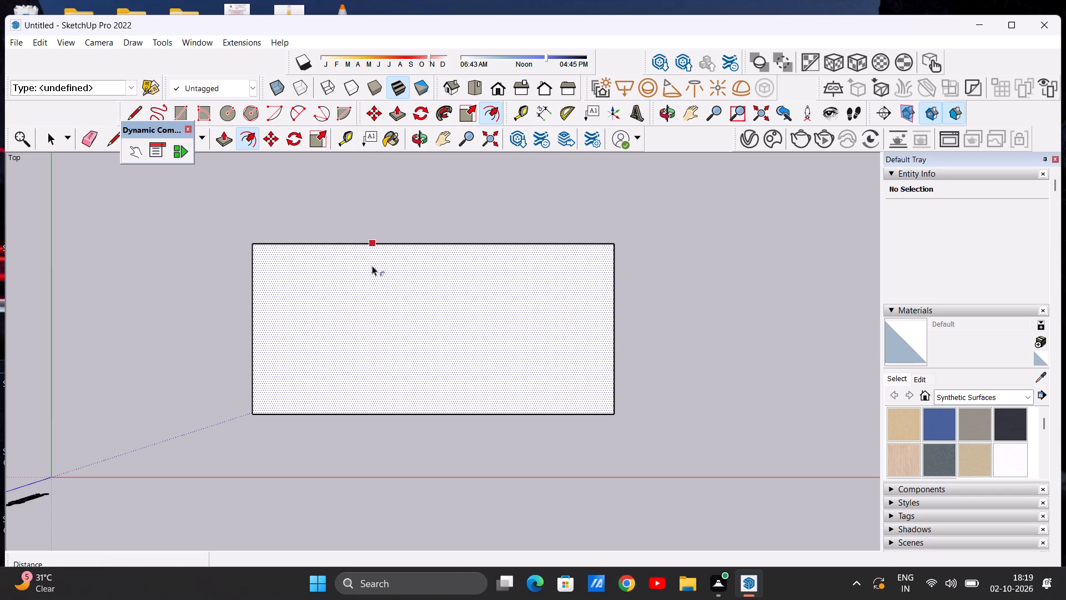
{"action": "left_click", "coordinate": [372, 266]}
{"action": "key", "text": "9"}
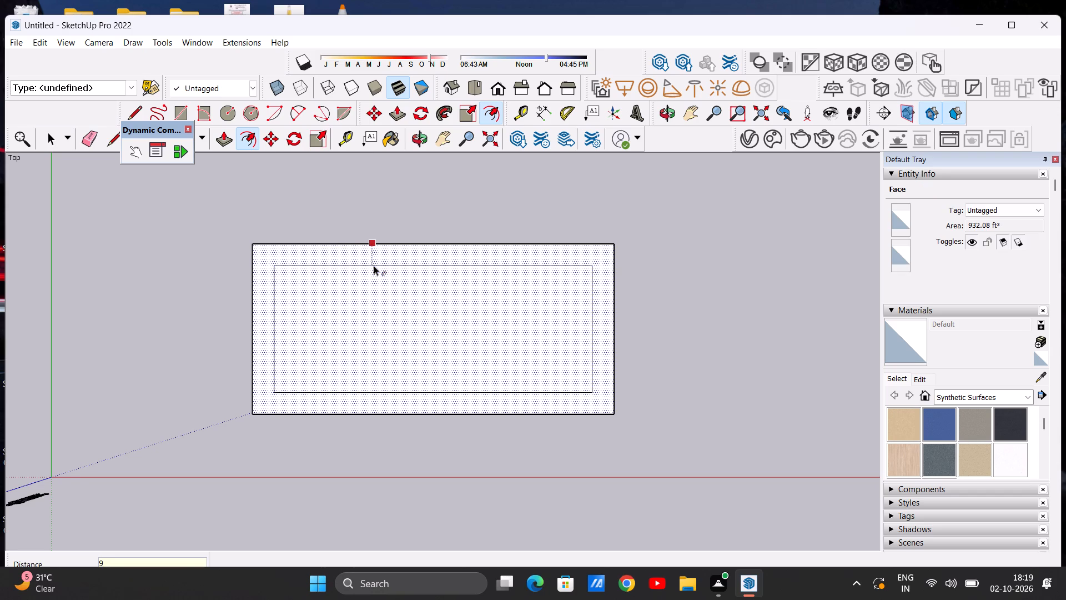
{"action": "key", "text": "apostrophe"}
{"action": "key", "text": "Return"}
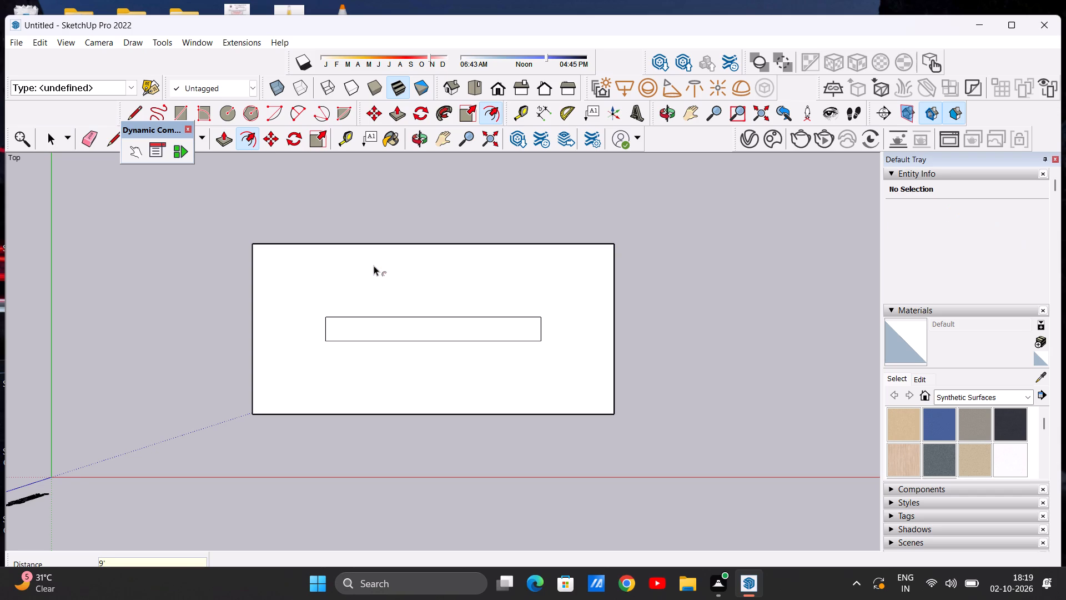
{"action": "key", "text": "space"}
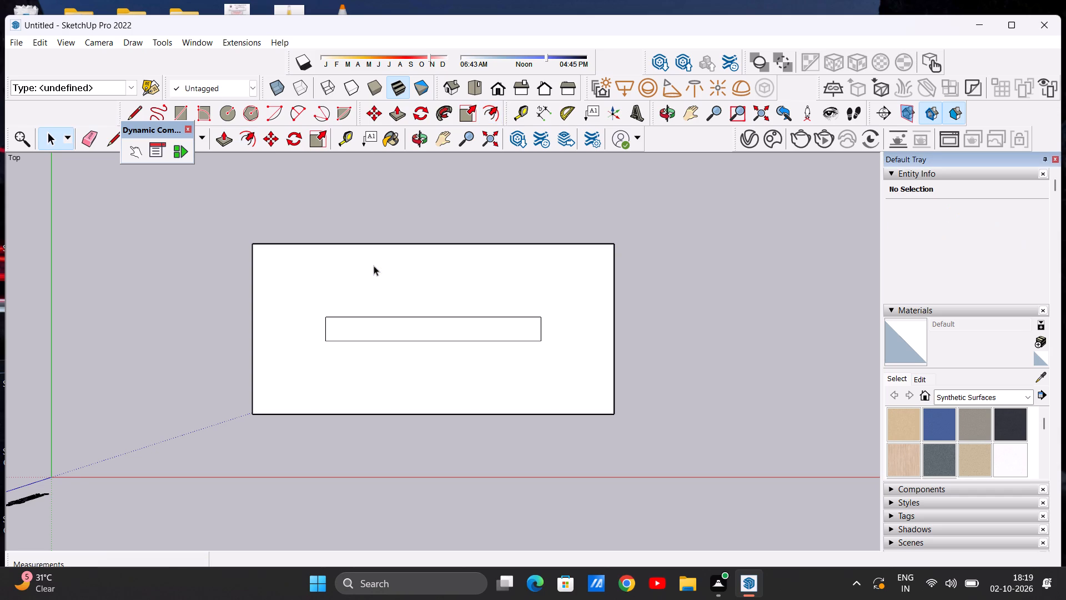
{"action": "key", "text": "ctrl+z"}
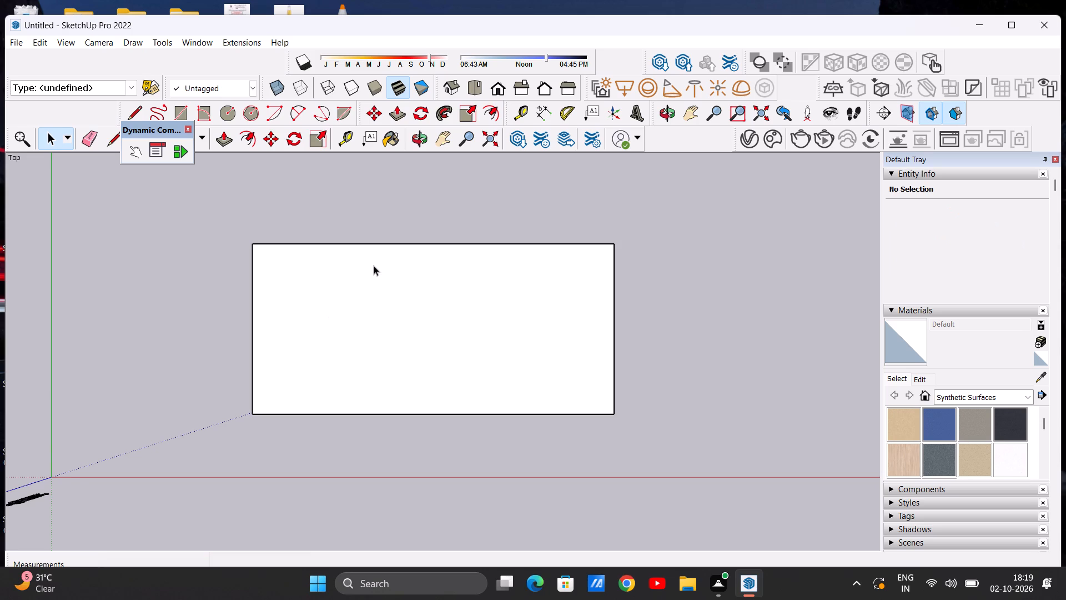
Offset the slab's top face outline inward by 9" to mark a border strip around the perimeter.
{"action": "key", "text": "o"}
{"action": "key", "text": "f"}
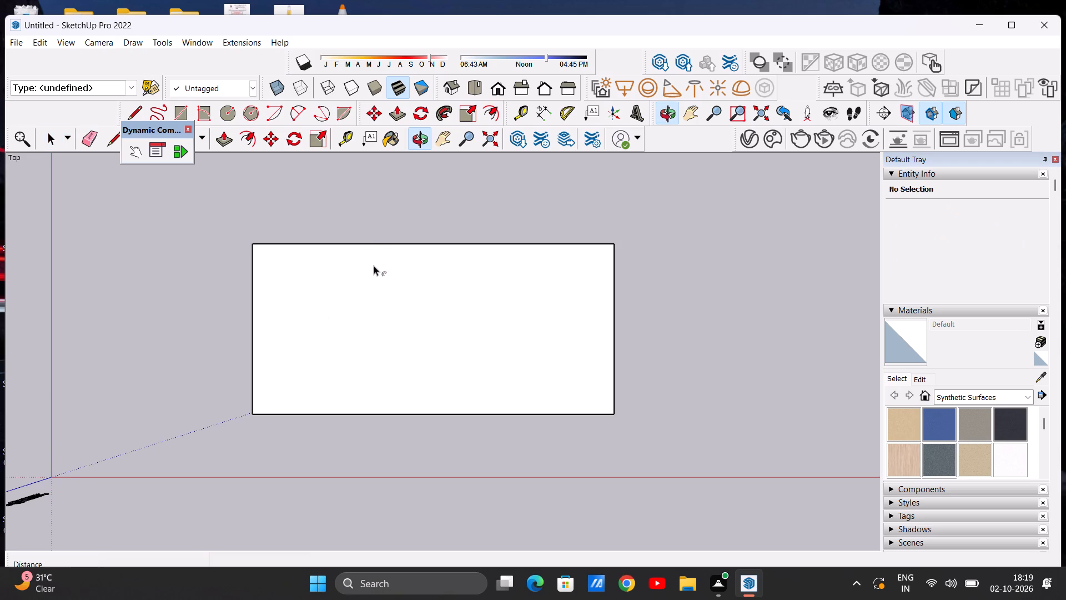
{"action": "left_click", "coordinate": [379, 256]}
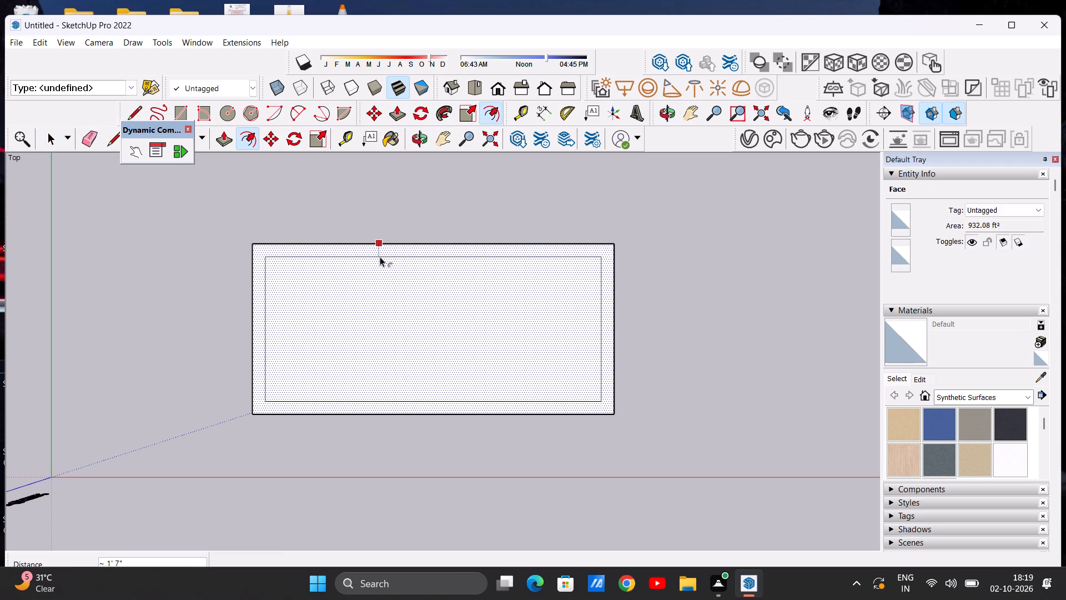
{"action": "key", "text": "9"}
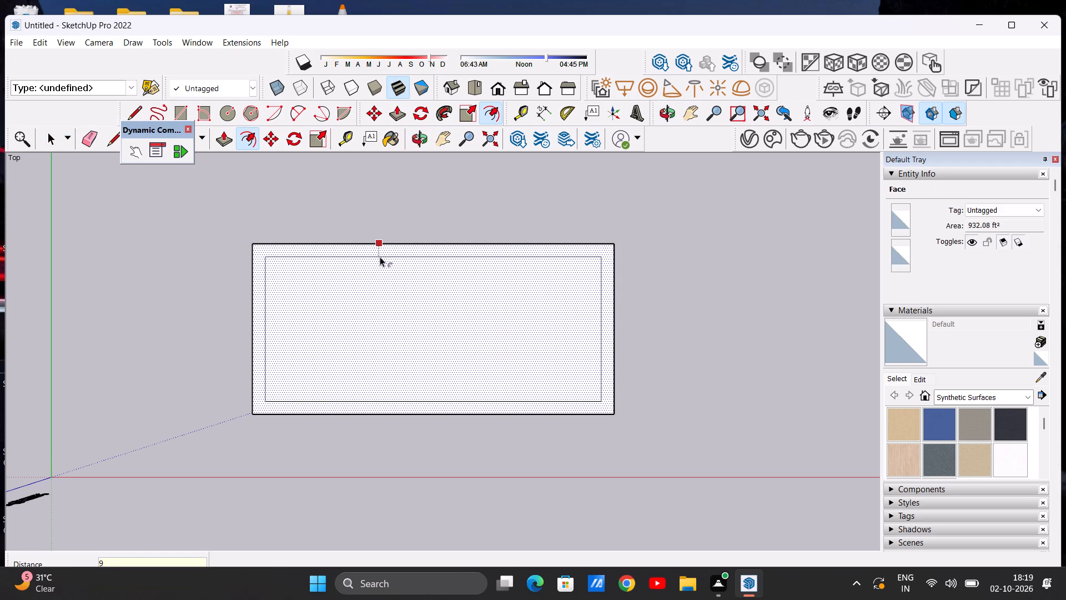
{"action": "key", "text": "shift+quotedbl"}
{"action": "key", "text": "Return"}
{"action": "key", "text": "space"}
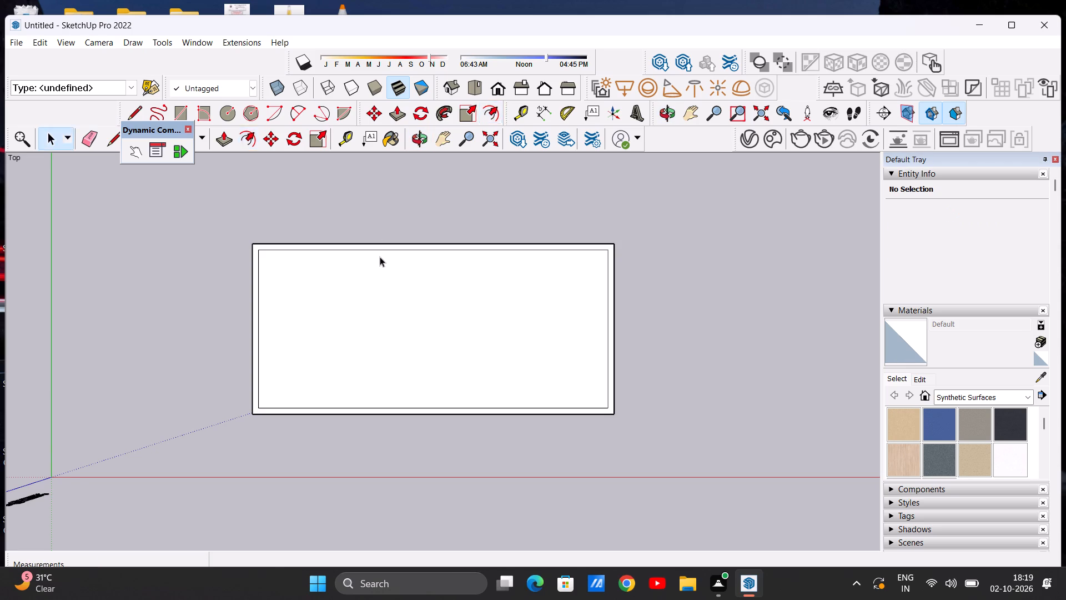
Draw two closely spaced lengthwise lines across the slab's lower half, about 44' 6" between outer edges and about 43' between the offset edges.
{"action": "scroll", "coordinate": [430, 286], "scroll_direction": "down", "scroll_amount": 3}
{"action": "scroll", "coordinate": [303, 318], "scroll_direction": "up", "scroll_amount": 5}
{"action": "scroll", "coordinate": [281, 319], "scroll_direction": "down", "scroll_amount": 1}
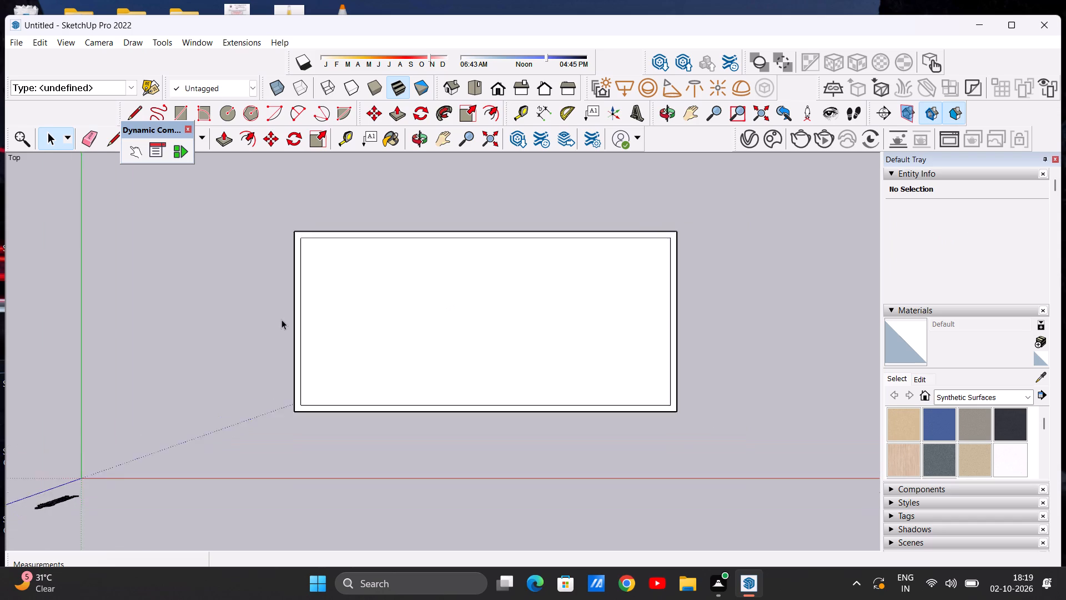
{"action": "scroll", "coordinate": [281, 319], "scroll_direction": "down", "scroll_amount": 2}
{"action": "scroll", "coordinate": [431, 288], "scroll_direction": "up", "scroll_amount": 3}
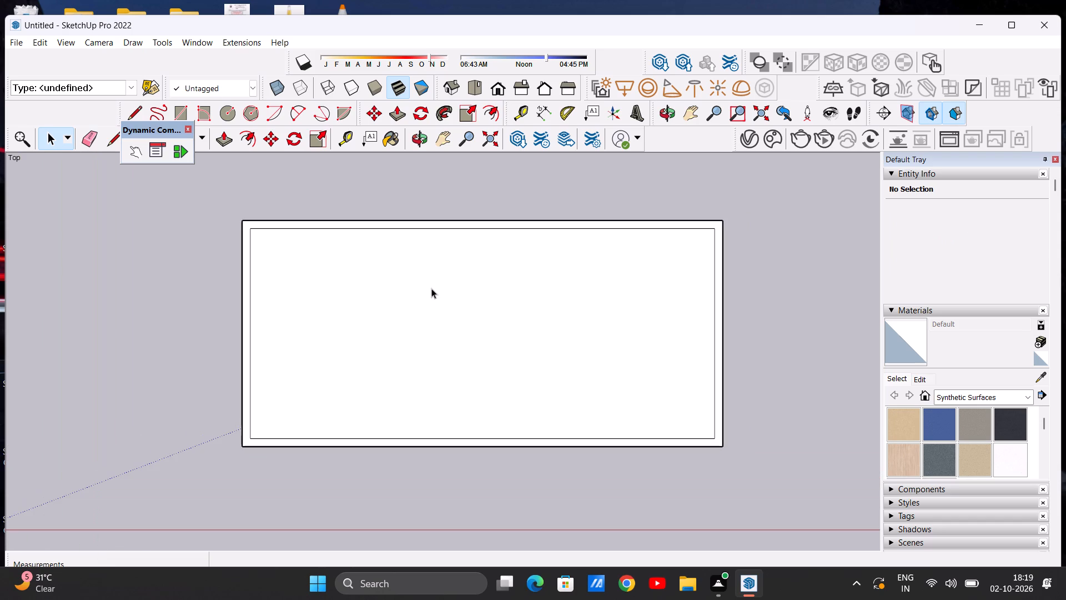
{"action": "key", "text": "l"}
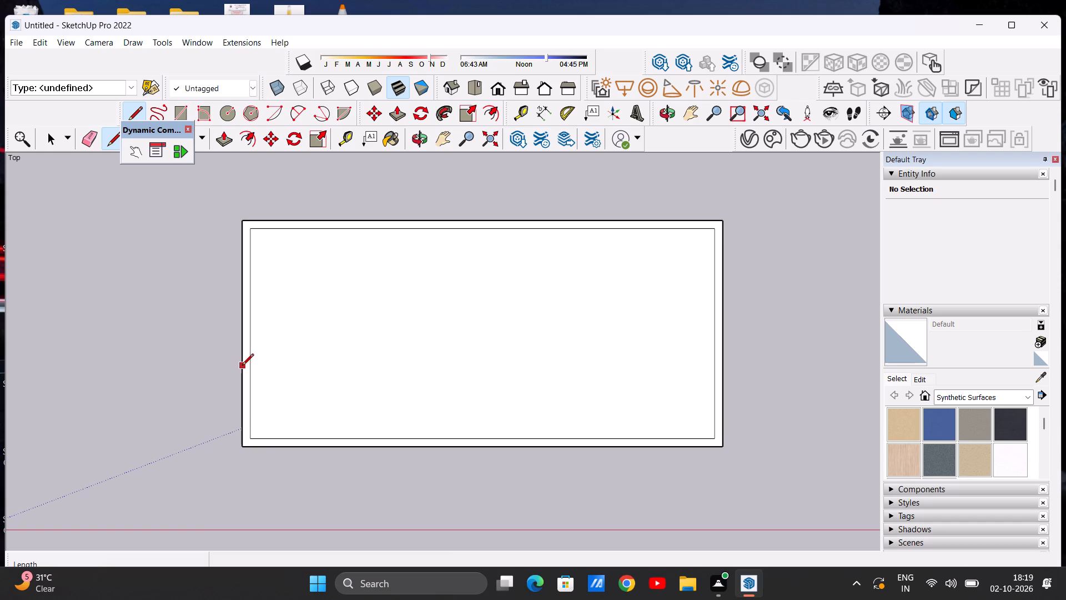
{"action": "left_click", "coordinate": [242, 366]}
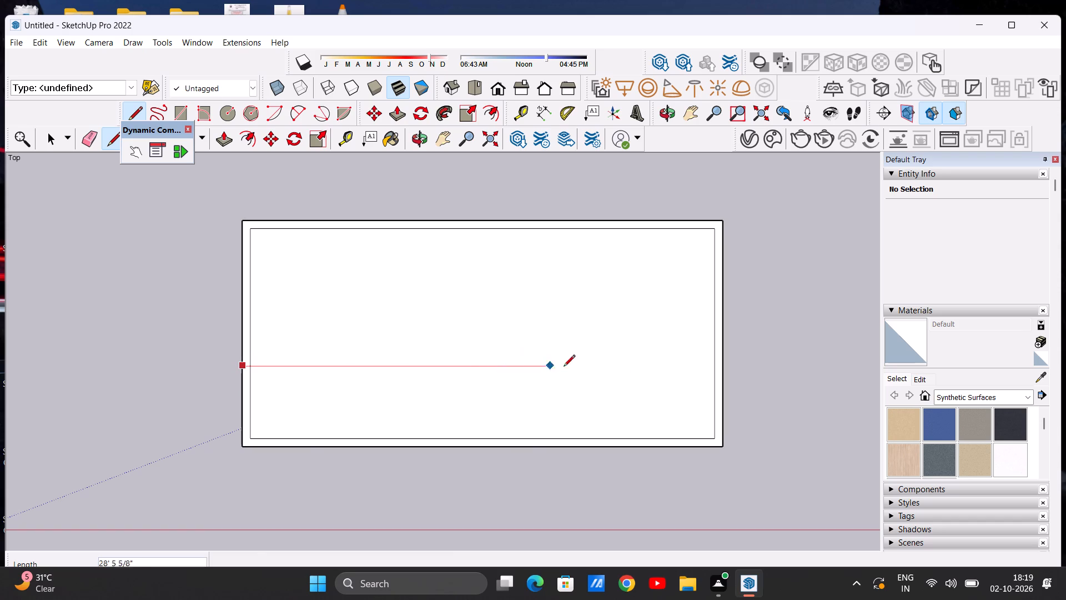
{"action": "left_click", "coordinate": [724, 368]}
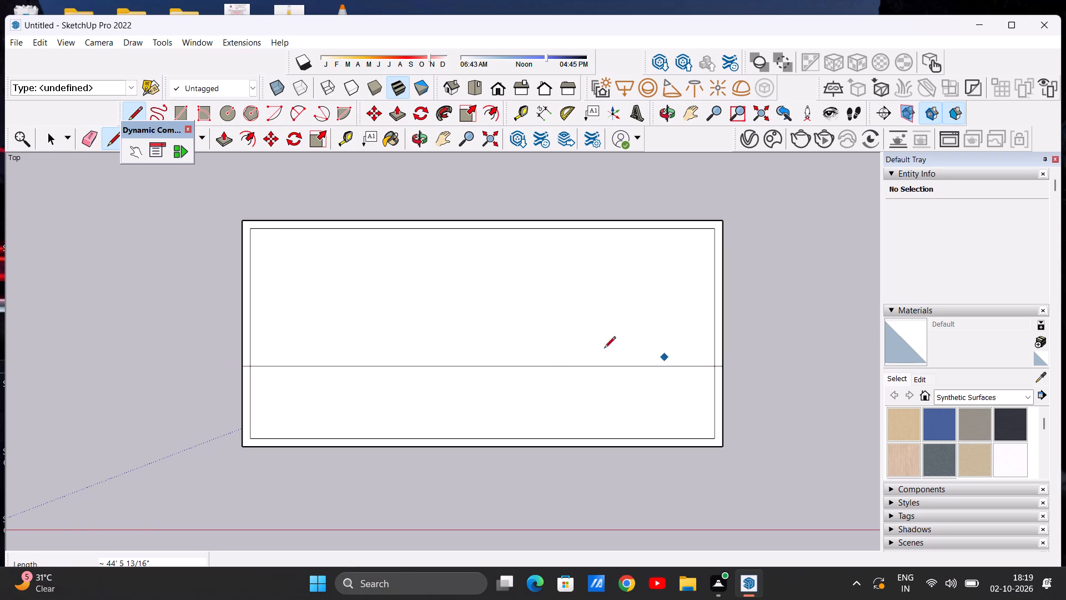
{"action": "left_click", "coordinate": [250, 355]}
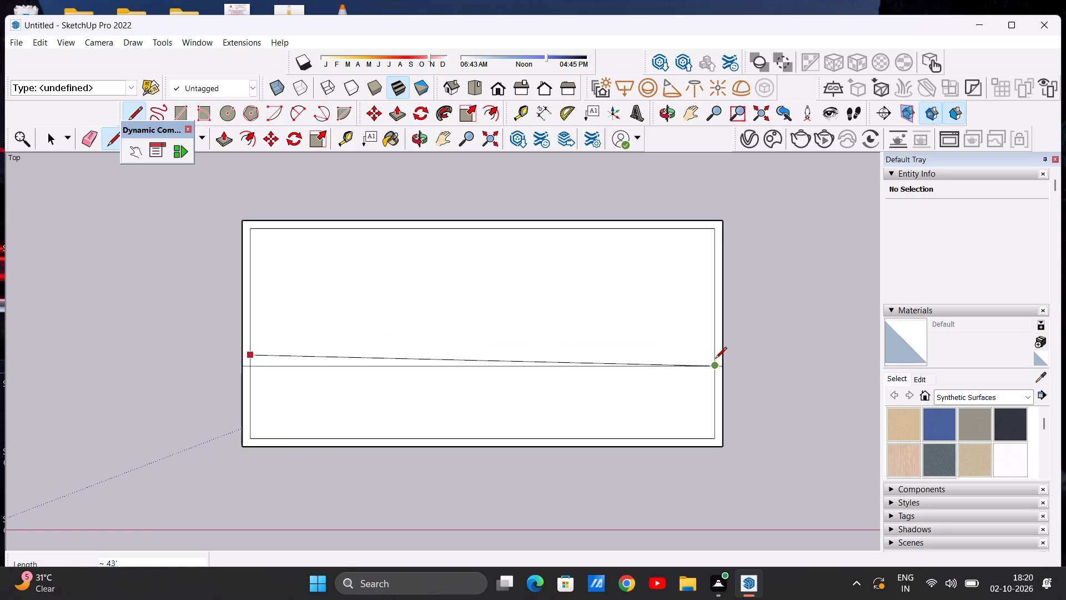
{"action": "left_click", "coordinate": [715, 357]}
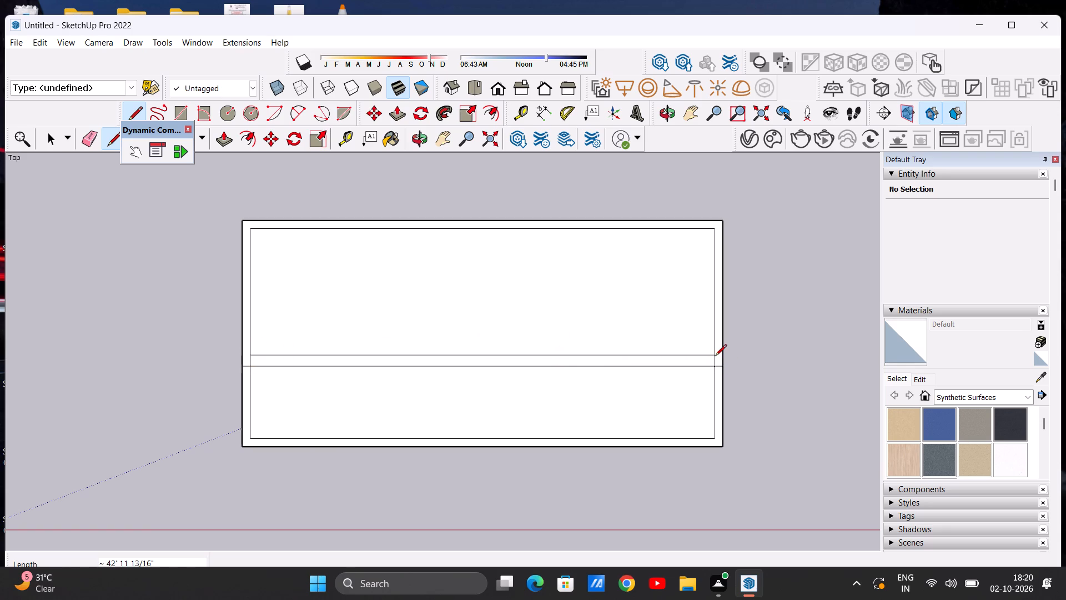
{"action": "key", "text": "space"}
Examine the slab's offset border and lengthwise dividing lines in plan and from oblique viewpoints.
{"action": "scroll", "coordinate": [497, 371], "scroll_direction": "down", "scroll_amount": 7}
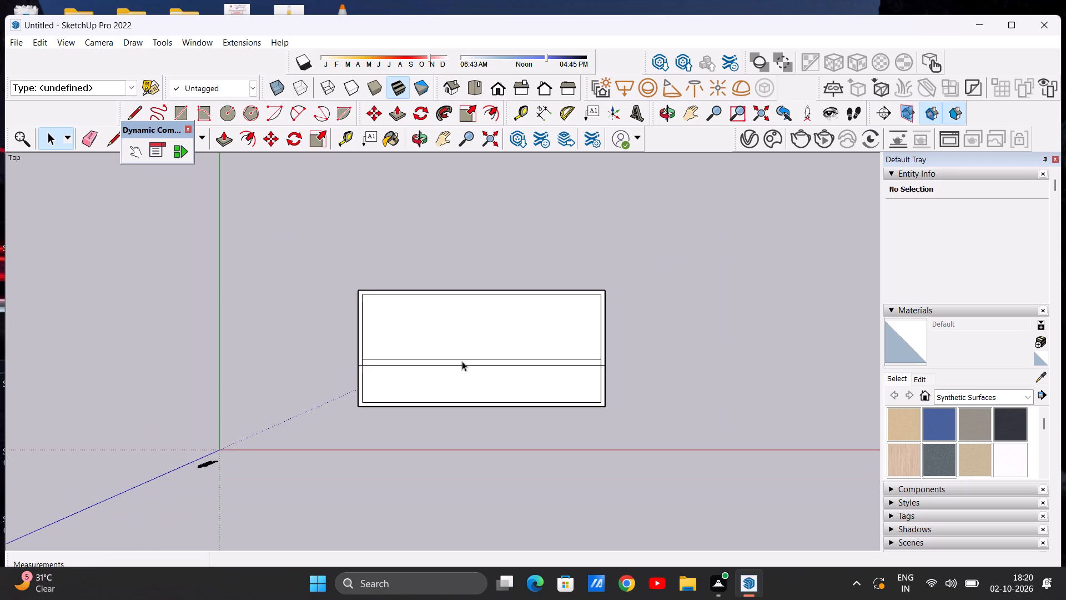
{"action": "scroll", "coordinate": [499, 380], "scroll_direction": "up", "scroll_amount": 4}
{"action": "scroll", "coordinate": [429, 379], "scroll_direction": "down", "scroll_amount": 1}
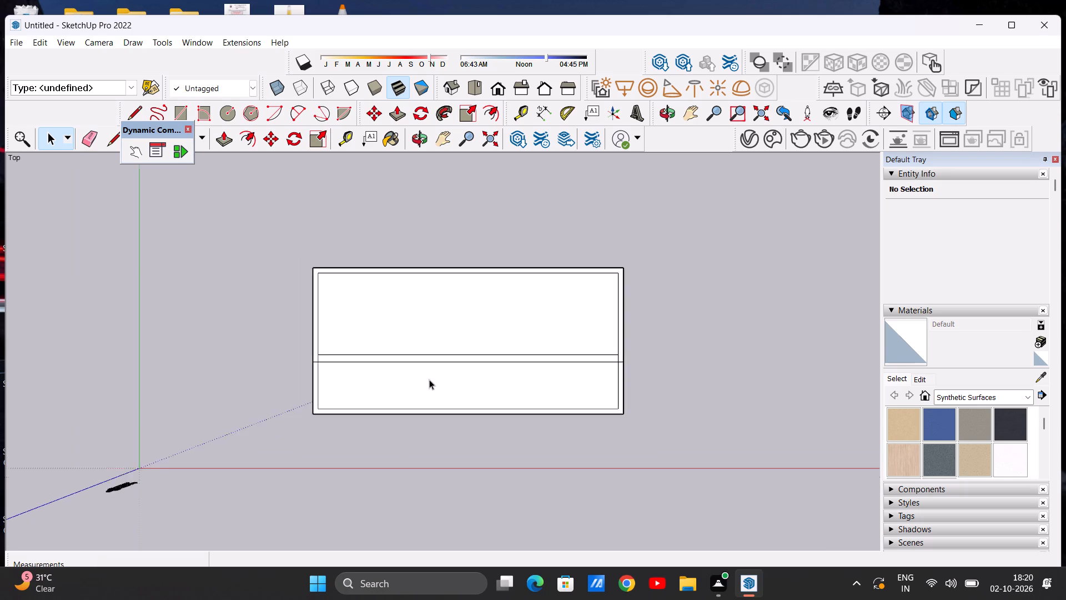
{"action": "scroll", "coordinate": [429, 379], "scroll_direction": "down", "scroll_amount": 2}
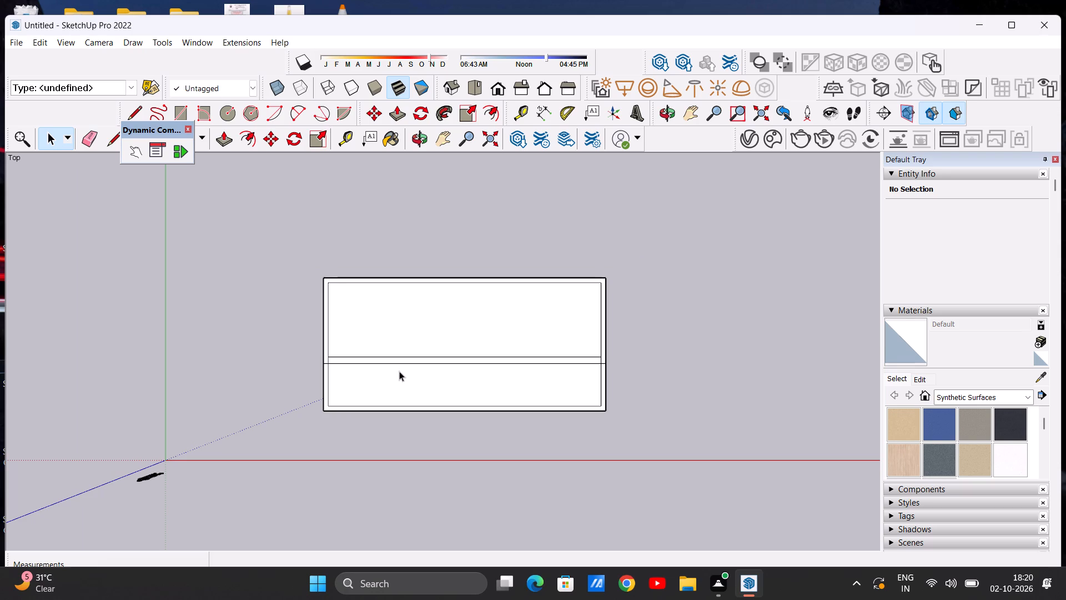
{"action": "scroll", "coordinate": [402, 374], "scroll_direction": "down", "scroll_amount": 2}
{"action": "scroll", "coordinate": [439, 429], "scroll_direction": "up", "scroll_amount": 2}
{"action": "middle_click_drag", "start_coordinate": [439, 431], "coordinate": [435, 424]}
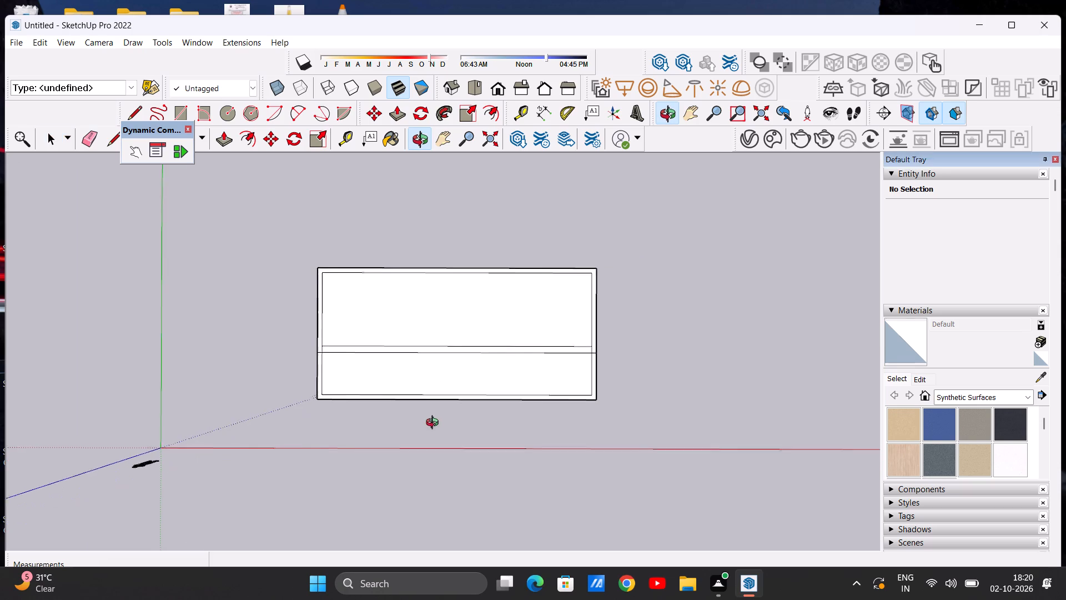
{"action": "middle_click_drag", "start_coordinate": [435, 424], "coordinate": [426, 294]}
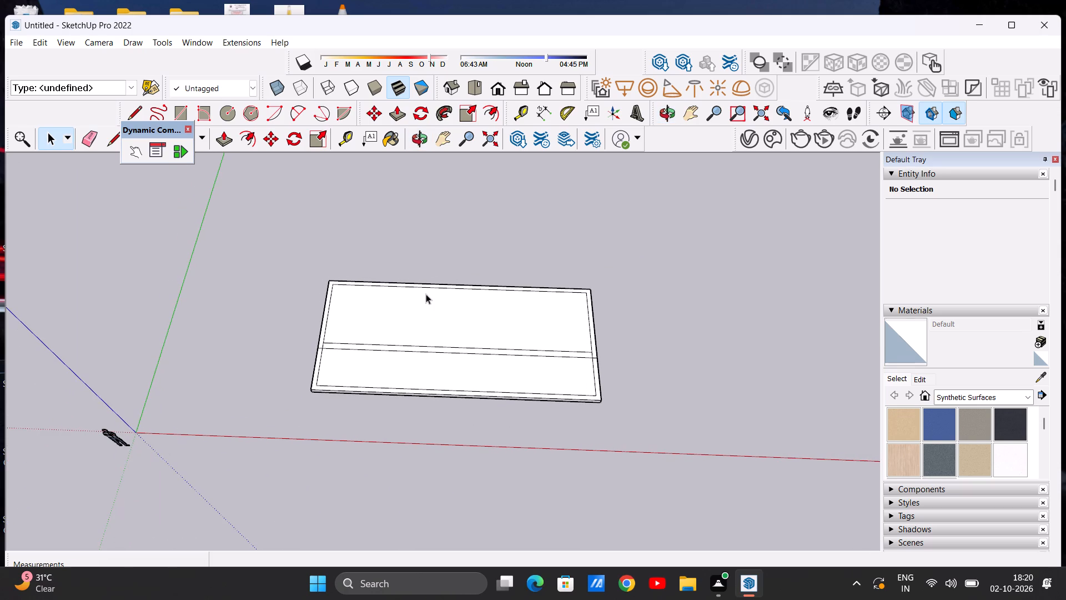
{"action": "scroll", "coordinate": [447, 326], "scroll_direction": "up", "scroll_amount": 1}
{"action": "middle_click_drag", "start_coordinate": [448, 342], "coordinate": [454, 391]}
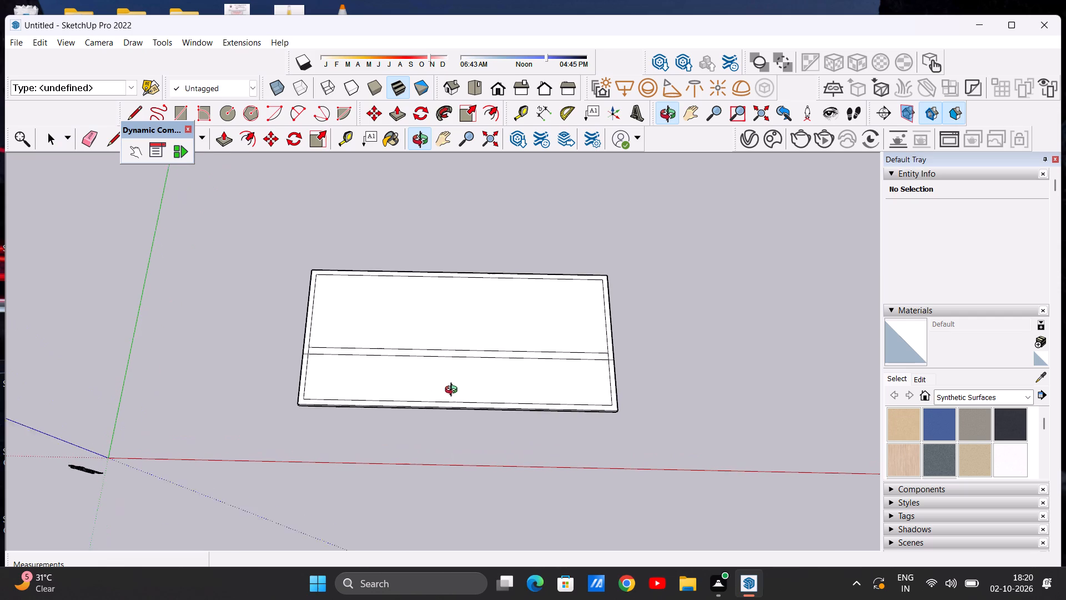
{"action": "middle_click_drag", "start_coordinate": [454, 391], "coordinate": [452, 402]}
{"action": "scroll", "coordinate": [620, 359], "scroll_direction": "up", "scroll_amount": 2}
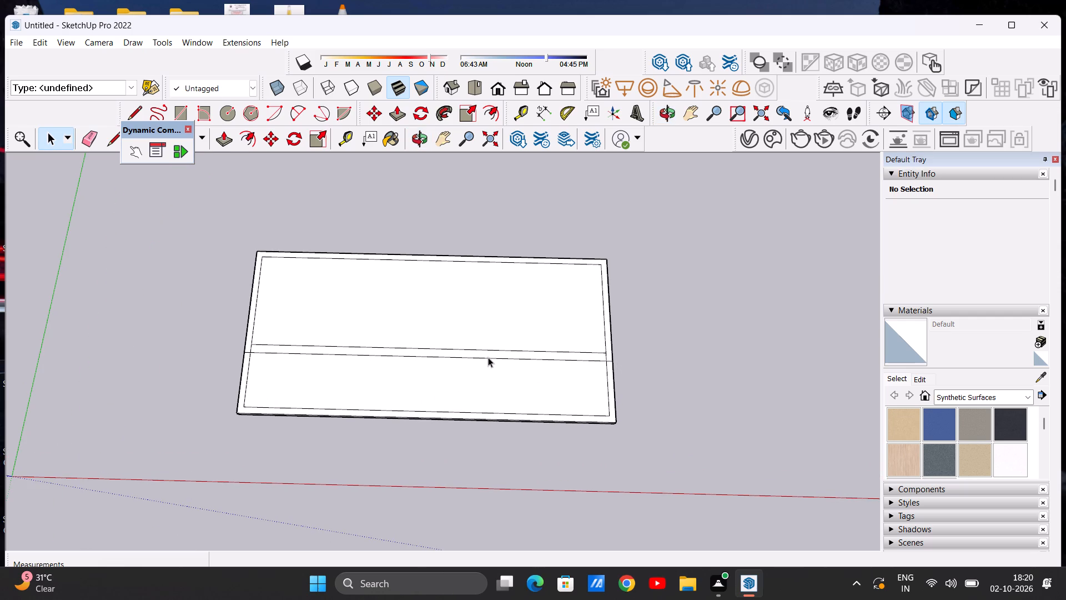
{"action": "scroll", "coordinate": [490, 357], "scroll_direction": "down", "scroll_amount": 1}
{"action": "scroll", "coordinate": [404, 354], "scroll_direction": "down", "scroll_amount": 1}
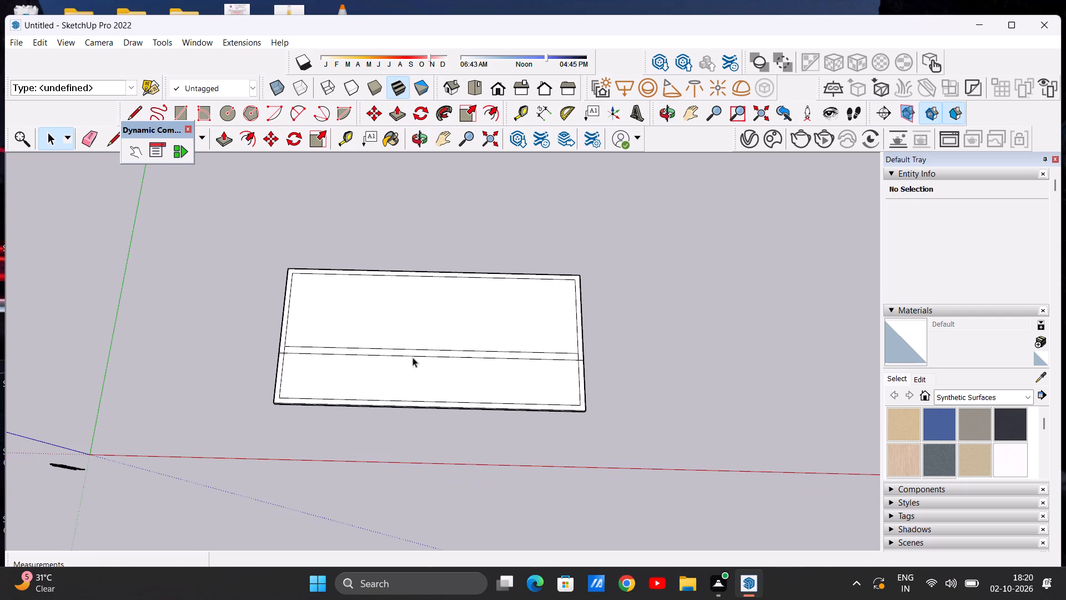
{"action": "scroll", "coordinate": [580, 375], "scroll_direction": "up", "scroll_amount": 2}
{"action": "middle_click_drag", "start_coordinate": [578, 429], "coordinate": [576, 371]}
{"action": "scroll", "coordinate": [530, 359], "scroll_direction": "down", "scroll_amount": 3}
{"action": "scroll", "coordinate": [551, 323], "scroll_direction": "up", "scroll_amount": 5}
{"action": "scroll", "coordinate": [561, 325], "scroll_direction": "down", "scroll_amount": 4}
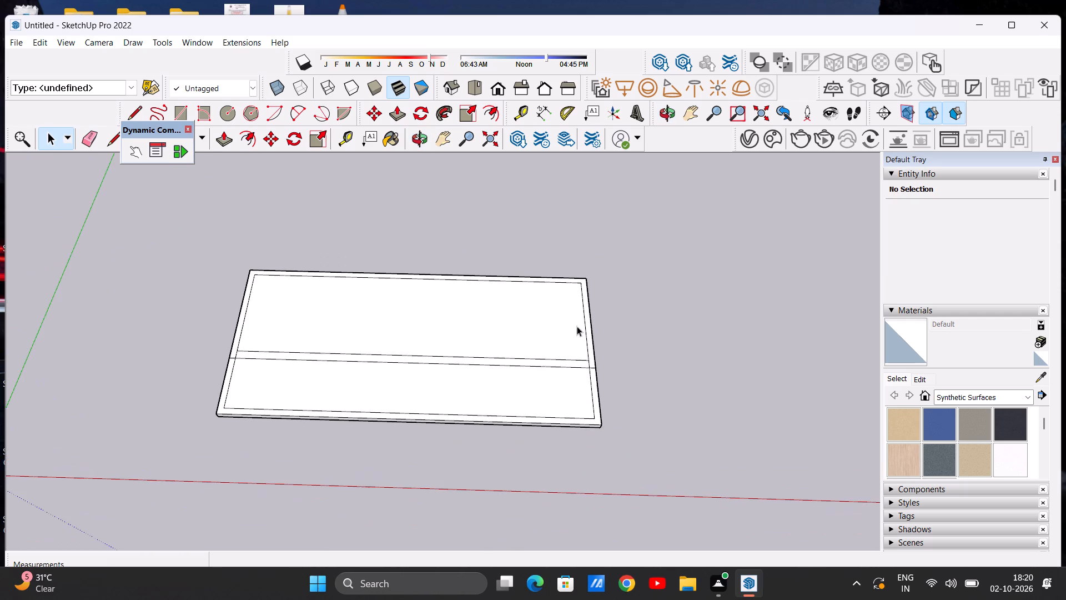
{"action": "scroll", "coordinate": [345, 321], "scroll_direction": "up", "scroll_amount": 4}
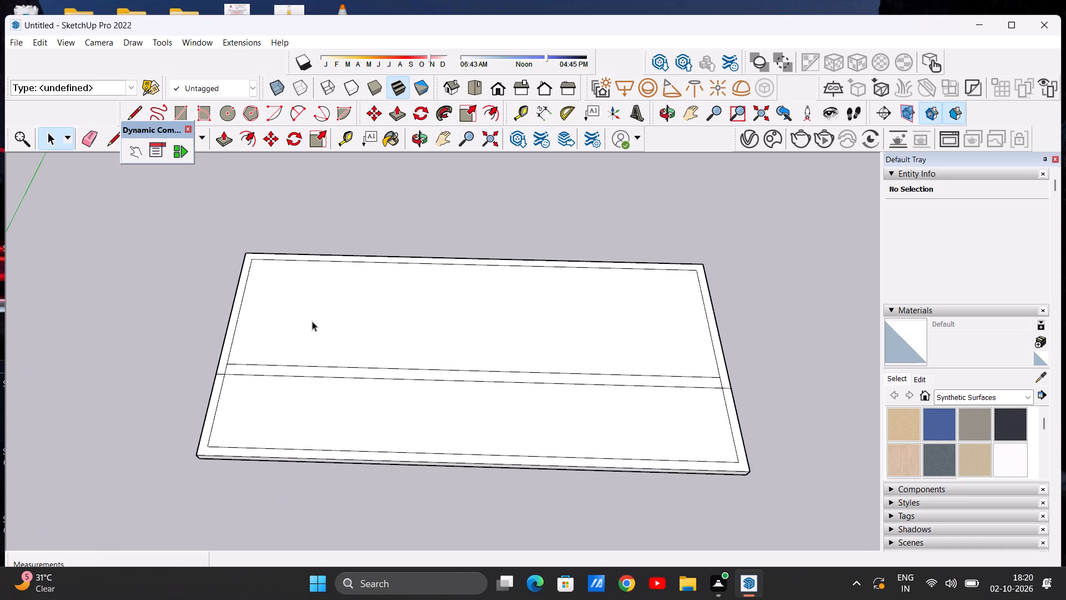
{"action": "scroll", "coordinate": [312, 322], "scroll_direction": "down", "scroll_amount": 1}
{"action": "scroll", "coordinate": [548, 286], "scroll_direction": "up", "scroll_amount": 1}
{"action": "scroll", "coordinate": [572, 311], "scroll_direction": "down", "scroll_amount": 6}
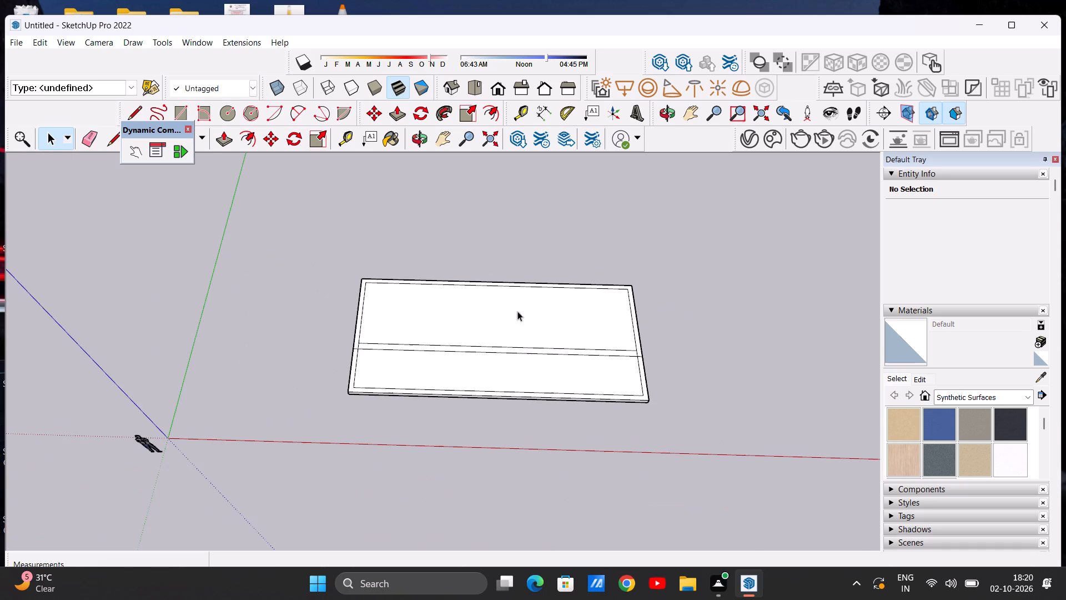
{"action": "middle_click_drag", "start_coordinate": [655, 404], "coordinate": [516, 346]}
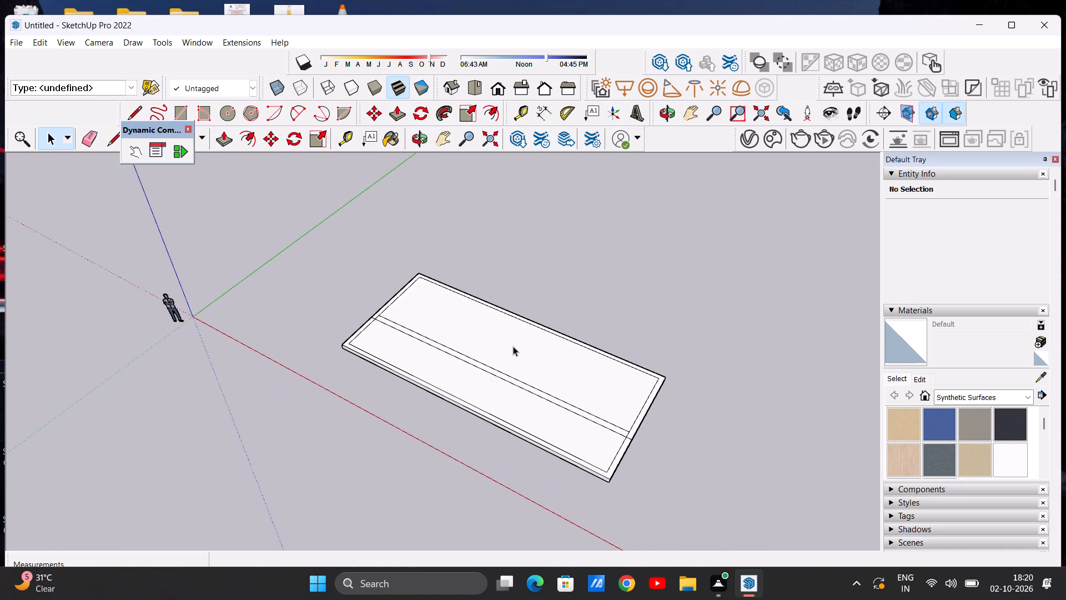
{"action": "scroll", "coordinate": [513, 346], "scroll_direction": "up", "scroll_amount": 2}
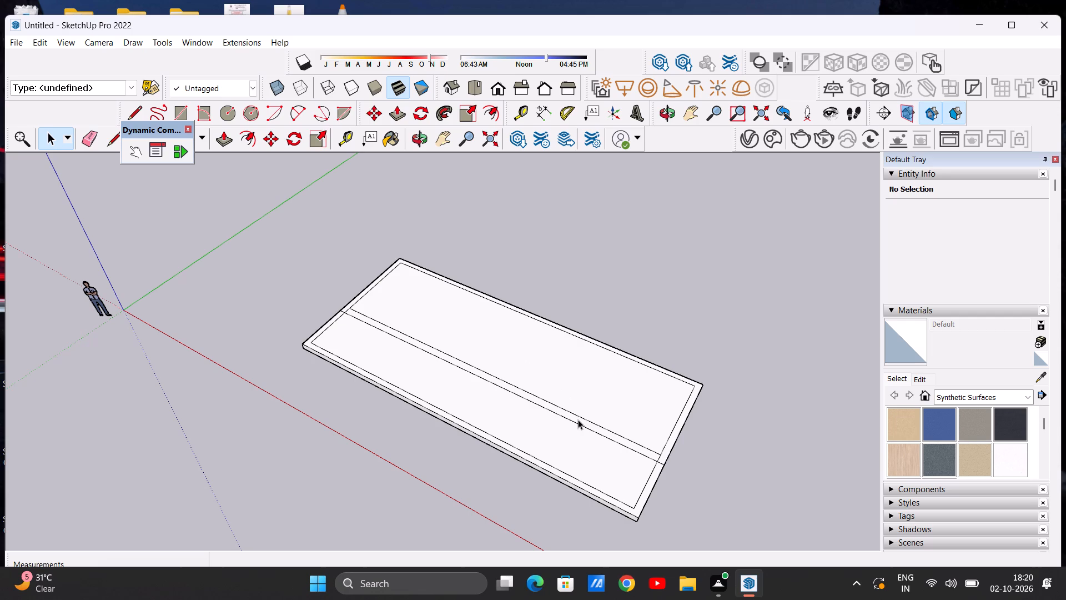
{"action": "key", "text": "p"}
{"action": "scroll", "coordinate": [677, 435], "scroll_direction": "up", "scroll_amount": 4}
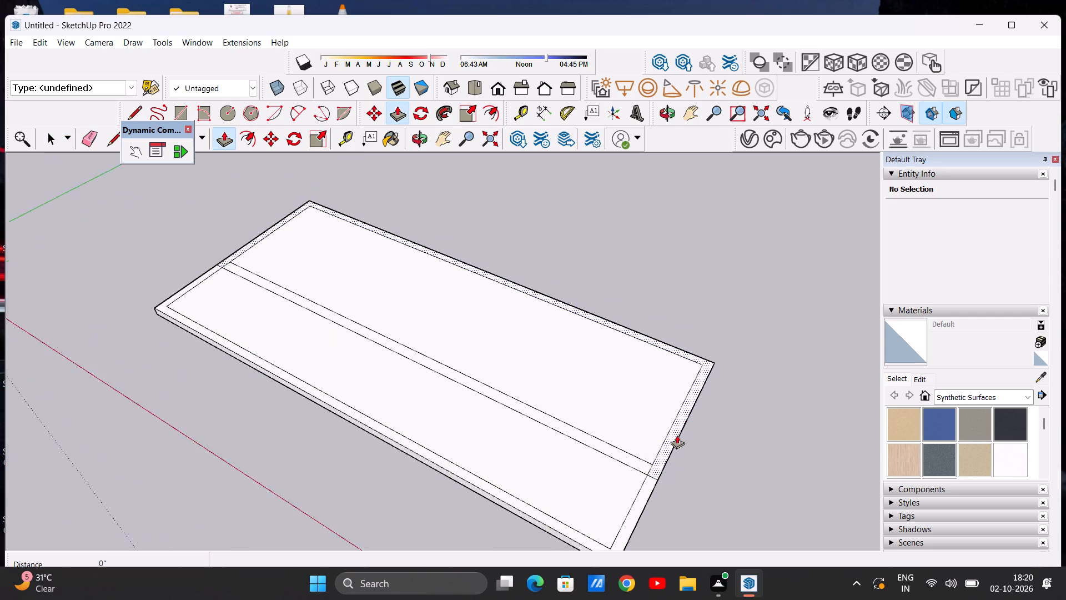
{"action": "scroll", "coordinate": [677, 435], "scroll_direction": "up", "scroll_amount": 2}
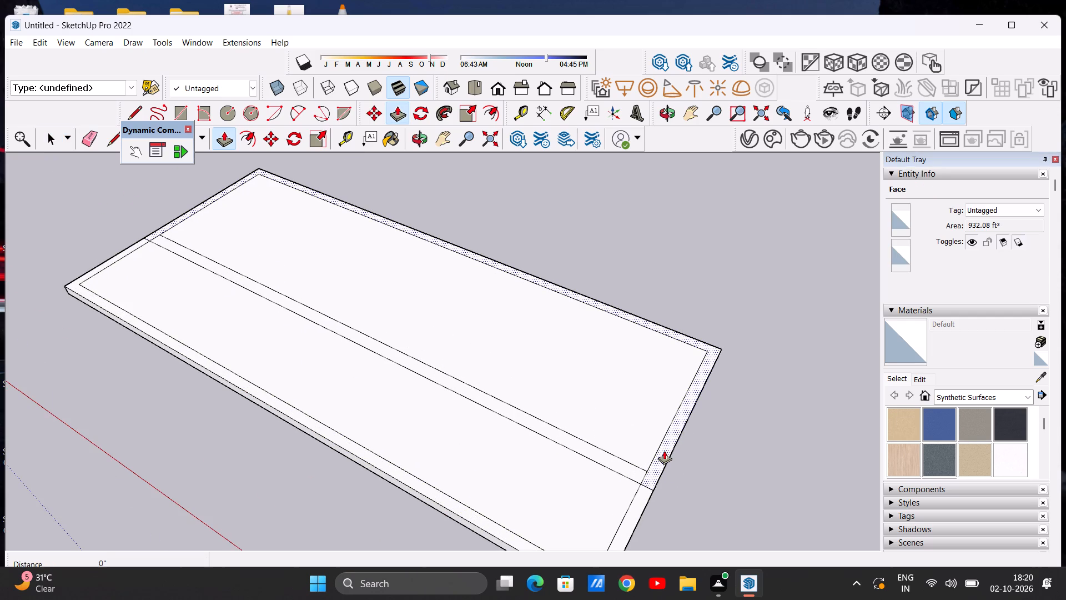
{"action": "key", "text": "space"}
Examine the divided slab from oblique viewpoints and return to the top view.
{"action": "scroll", "coordinate": [718, 399], "scroll_direction": "down", "scroll_amount": 11}
{"action": "middle_click_drag", "start_coordinate": [499, 388], "coordinate": [596, 435]}
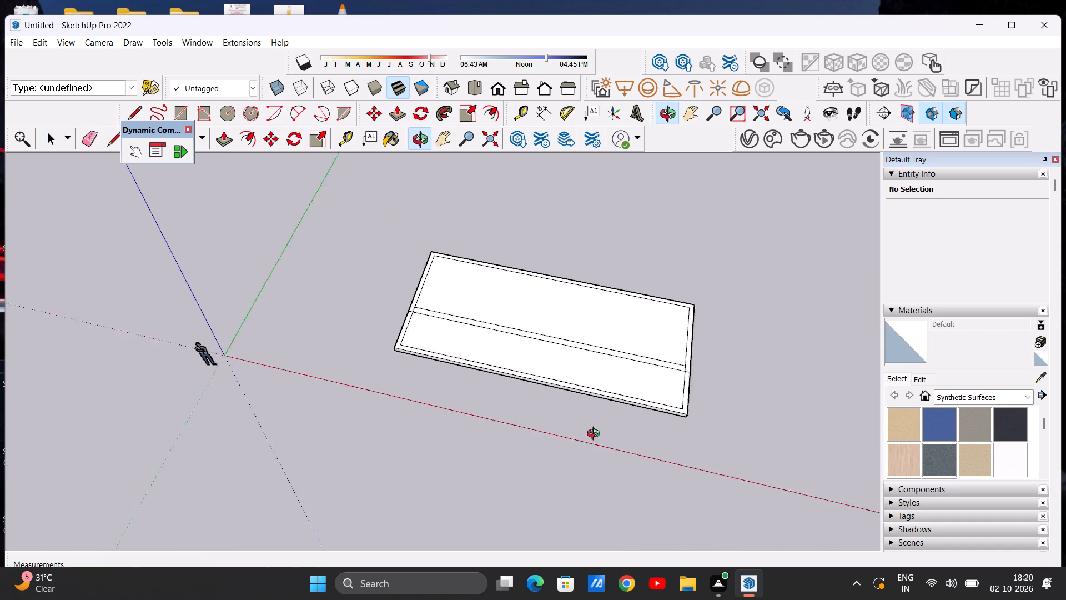
{"action": "middle_click_drag", "start_coordinate": [596, 435], "coordinate": [617, 496]}
{"action": "scroll", "coordinate": [476, 307], "scroll_direction": "up", "scroll_amount": 6}
{"action": "middle_click_drag", "start_coordinate": [460, 332], "coordinate": [467, 371]}
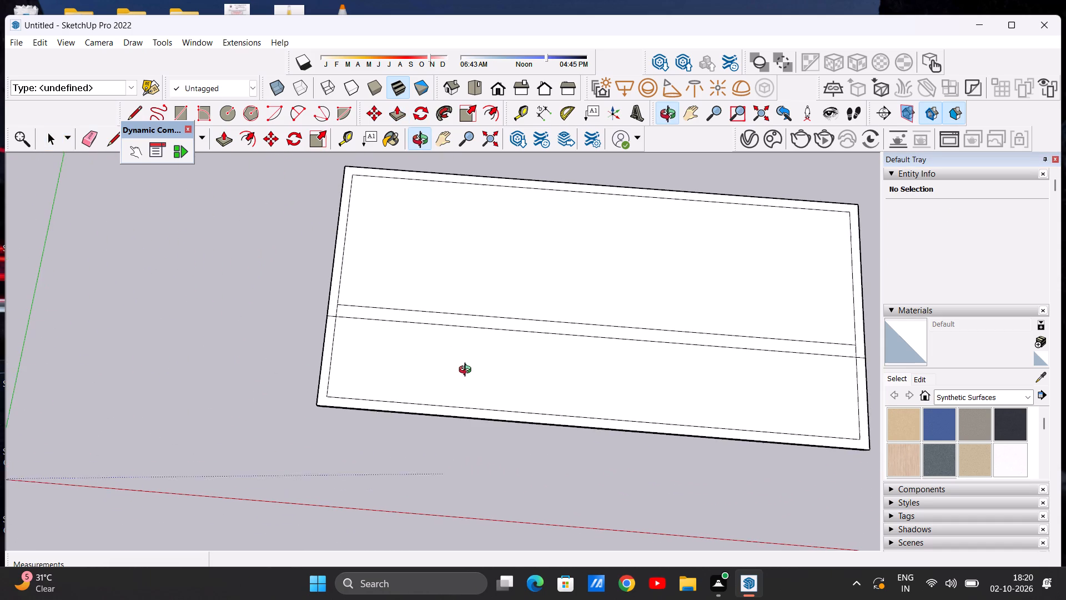
{"action": "middle_click_drag", "start_coordinate": [467, 371], "coordinate": [467, 378]}
{"action": "left_click", "coordinate": [474, 82]}
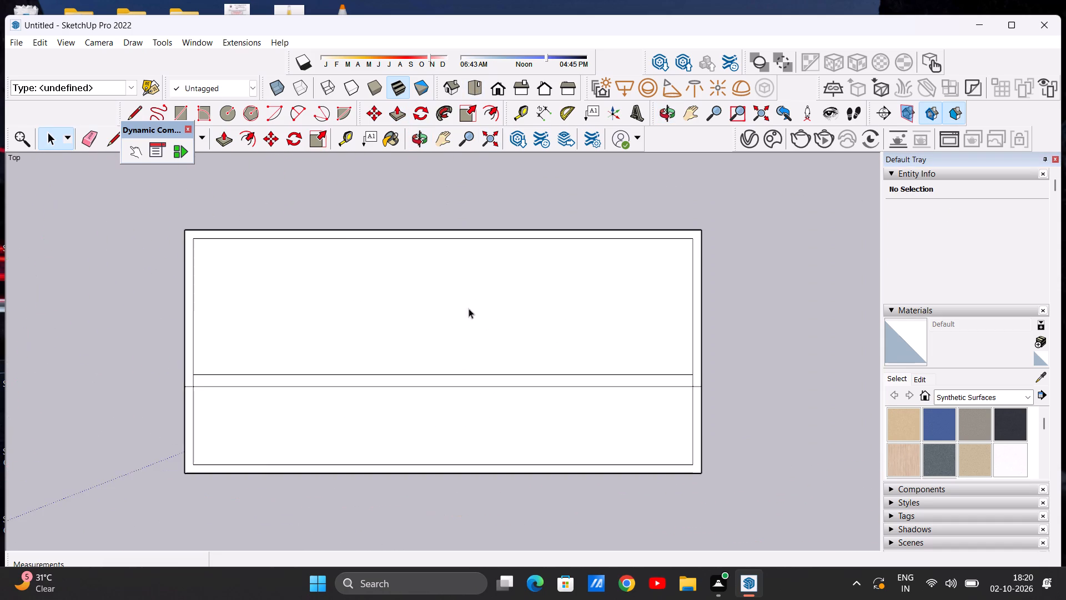
Draw a 9" line from the offset outline's front-left corner straight out to the slab's left edge.
{"action": "scroll", "coordinate": [491, 308], "scroll_direction": "down", "scroll_amount": 4}
{"action": "scroll", "coordinate": [600, 305], "scroll_direction": "down", "scroll_amount": 2}
{"action": "scroll", "coordinate": [387, 357], "scroll_direction": "up", "scroll_amount": 5}
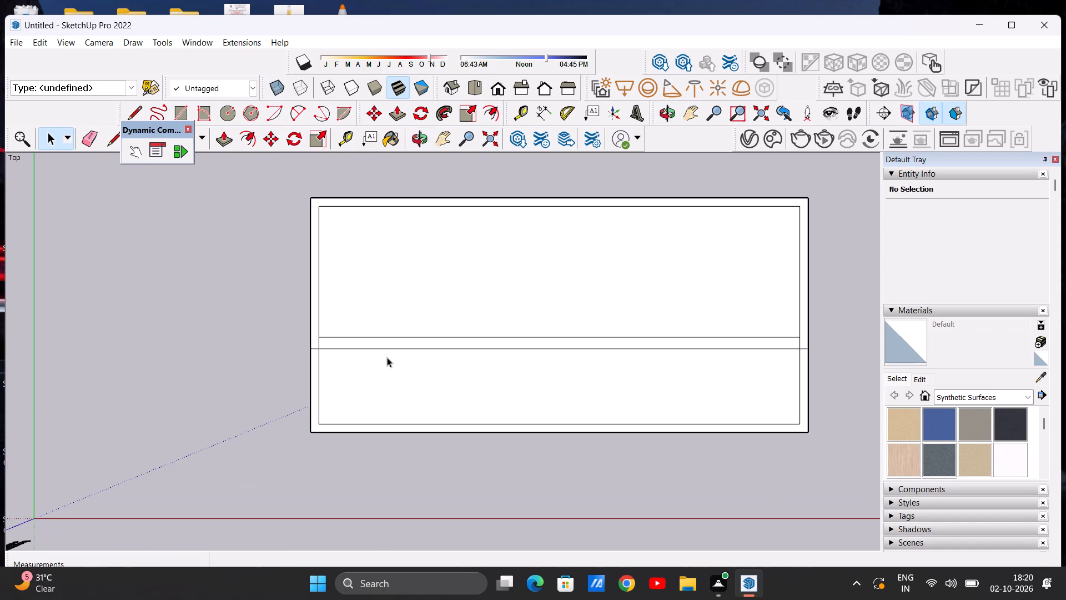
{"action": "key", "text": "l"}
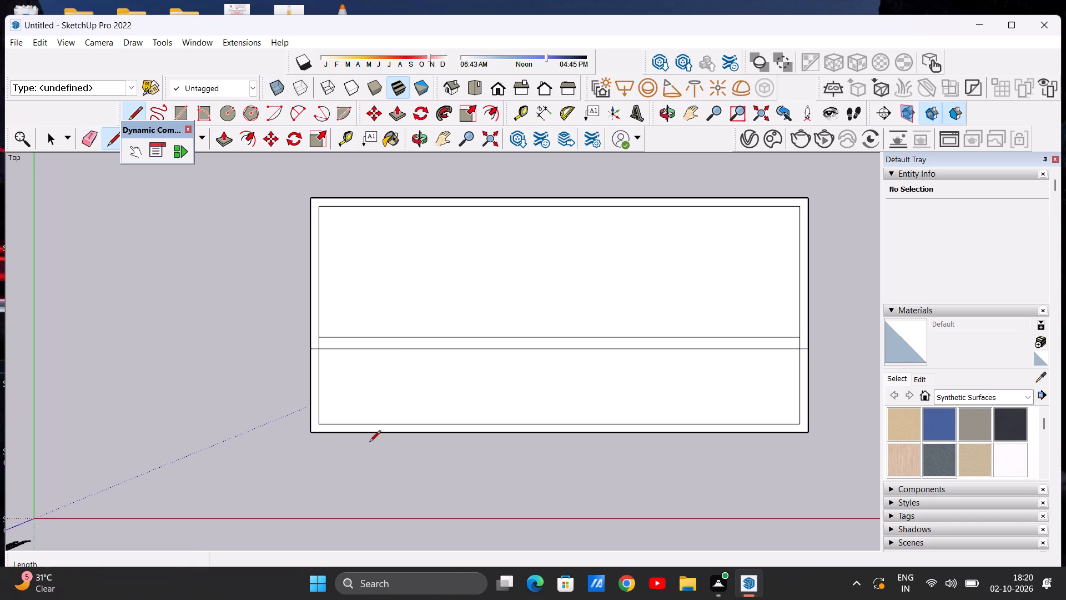
{"action": "scroll", "coordinate": [323, 438], "scroll_direction": "up", "scroll_amount": 12}
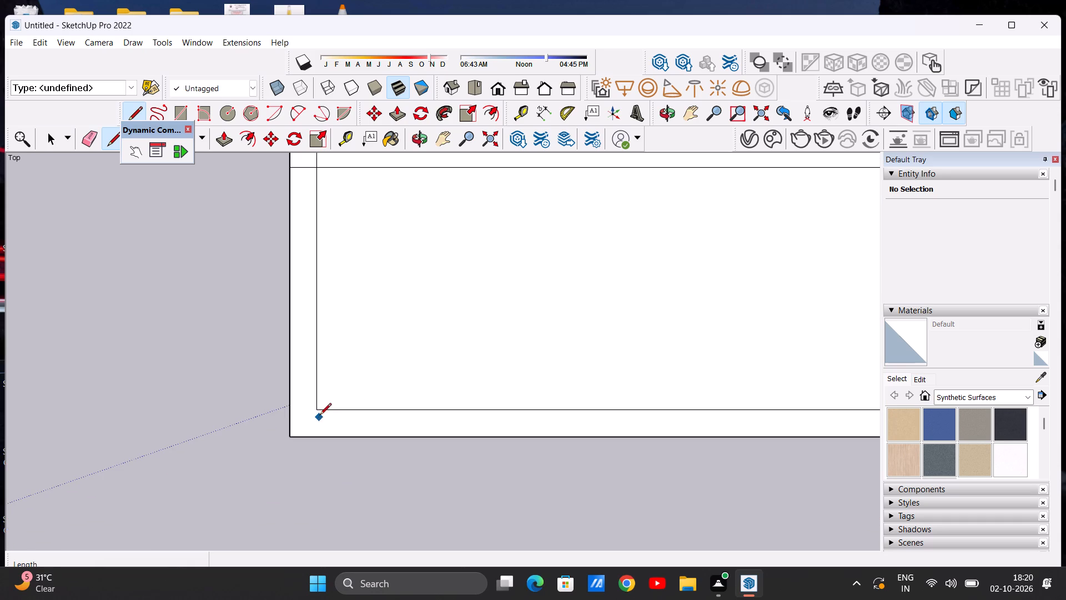
{"action": "left_click", "coordinate": [323, 407]}
{"action": "left_click", "coordinate": [289, 410]}
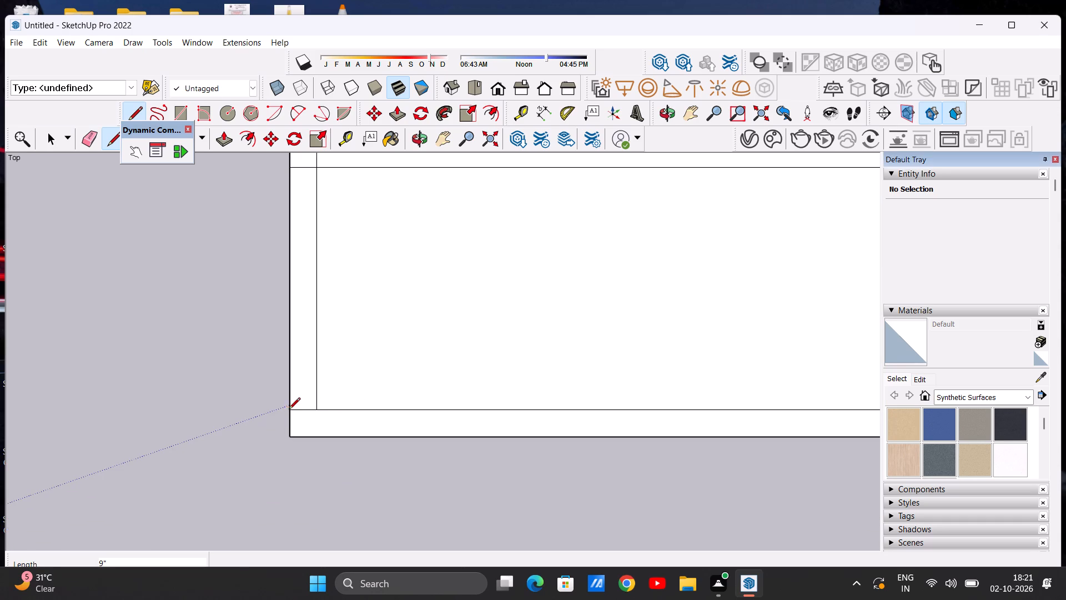
Draw two 9" lines from the offset outline's front-right corner, one to the slab's right edge and one to its front edge.
{"action": "scroll", "coordinate": [300, 417], "scroll_direction": "down", "scroll_amount": 11}
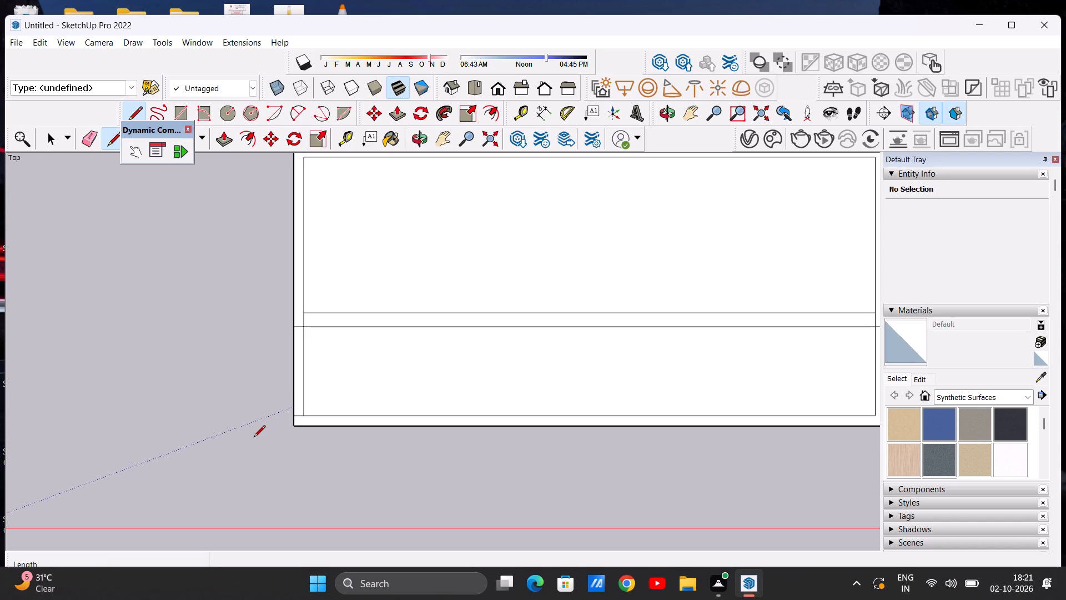
{"action": "scroll", "coordinate": [254, 438], "scroll_direction": "down", "scroll_amount": 2}
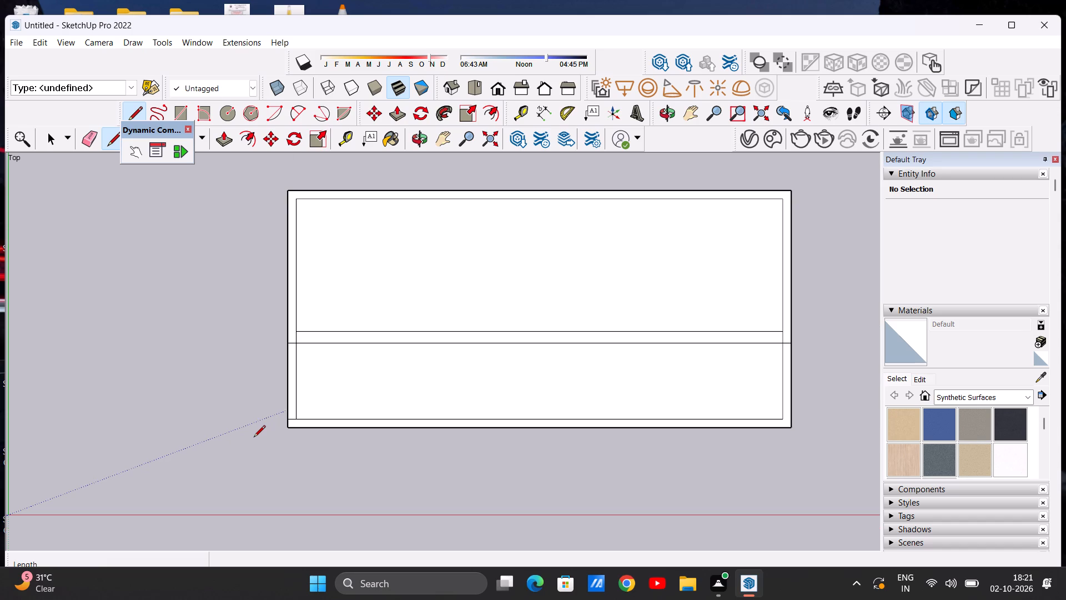
{"action": "scroll", "coordinate": [254, 438], "scroll_direction": "down", "scroll_amount": 1}
{"action": "scroll", "coordinate": [777, 428], "scroll_direction": "up", "scroll_amount": 6}
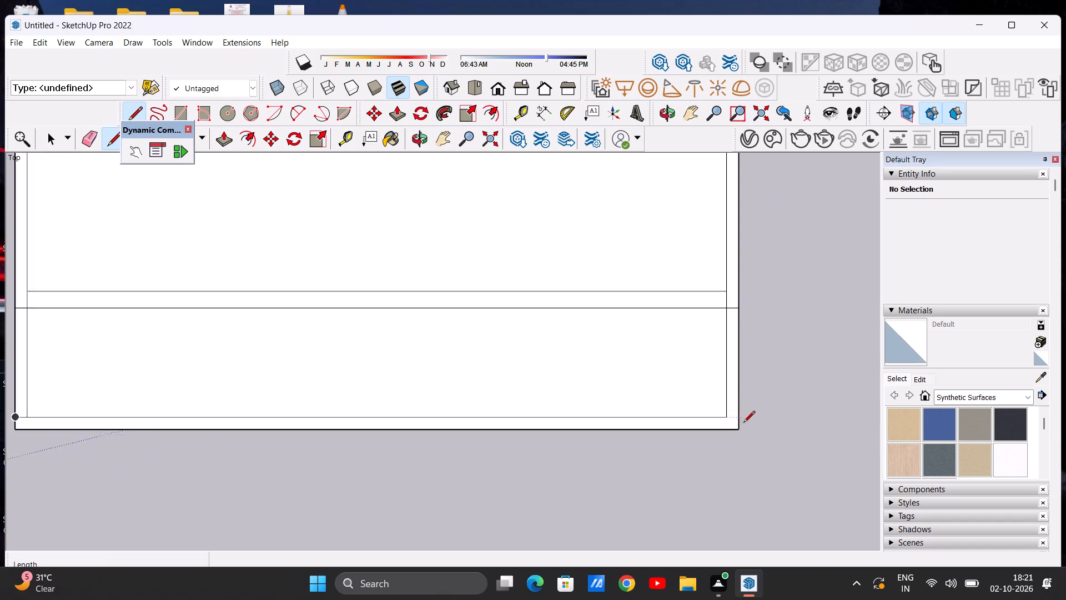
{"action": "scroll", "coordinate": [743, 423], "scroll_direction": "up", "scroll_amount": 3}
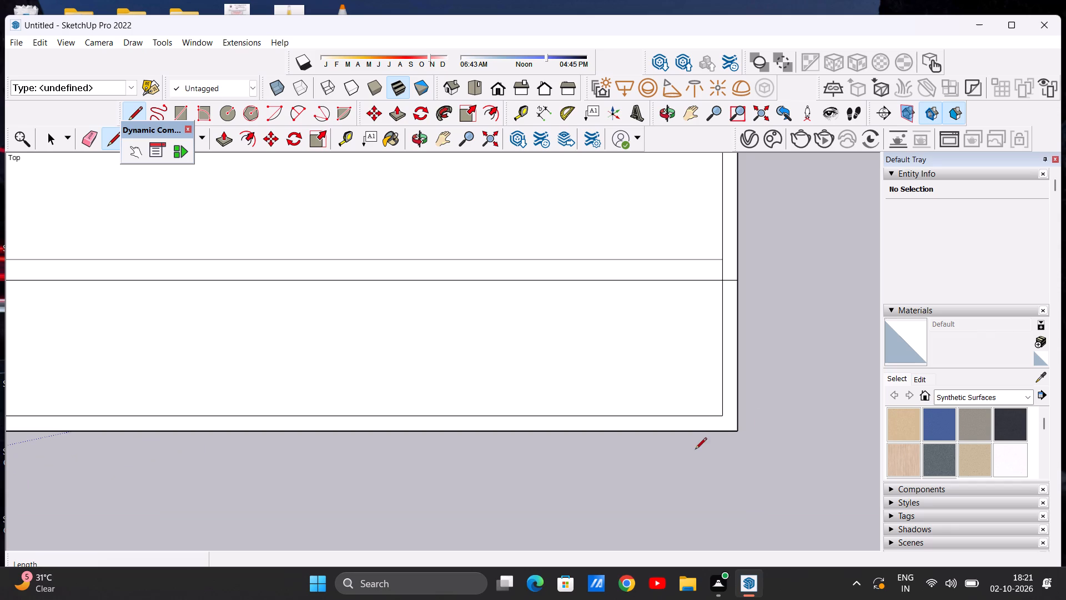
{"action": "scroll", "coordinate": [716, 429], "scroll_direction": "up", "scroll_amount": 5}
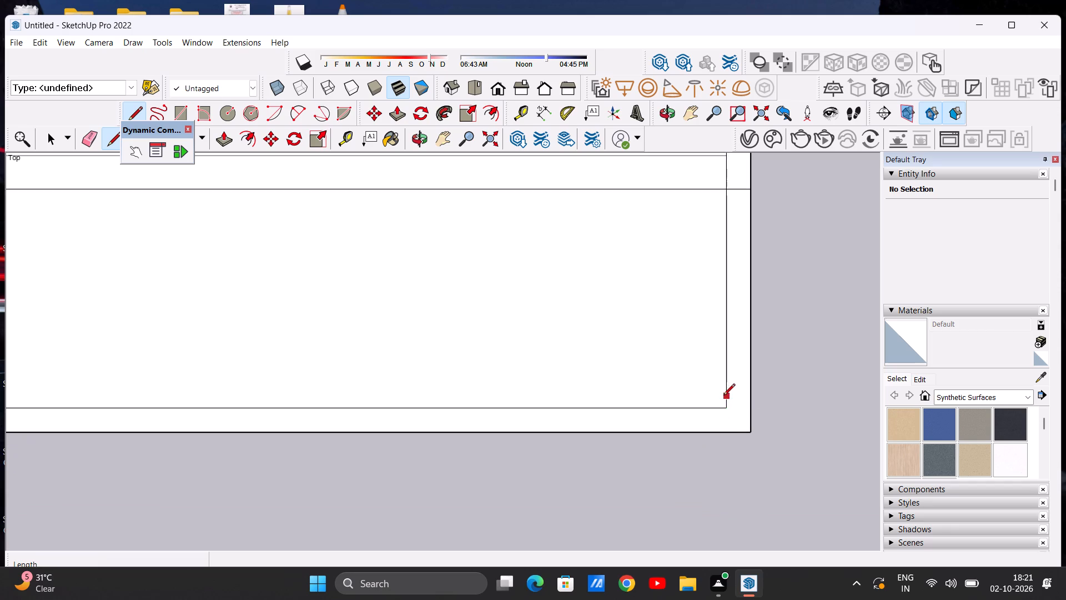
{"action": "left_click", "coordinate": [727, 402]}
{"action": "left_click", "coordinate": [752, 407]}
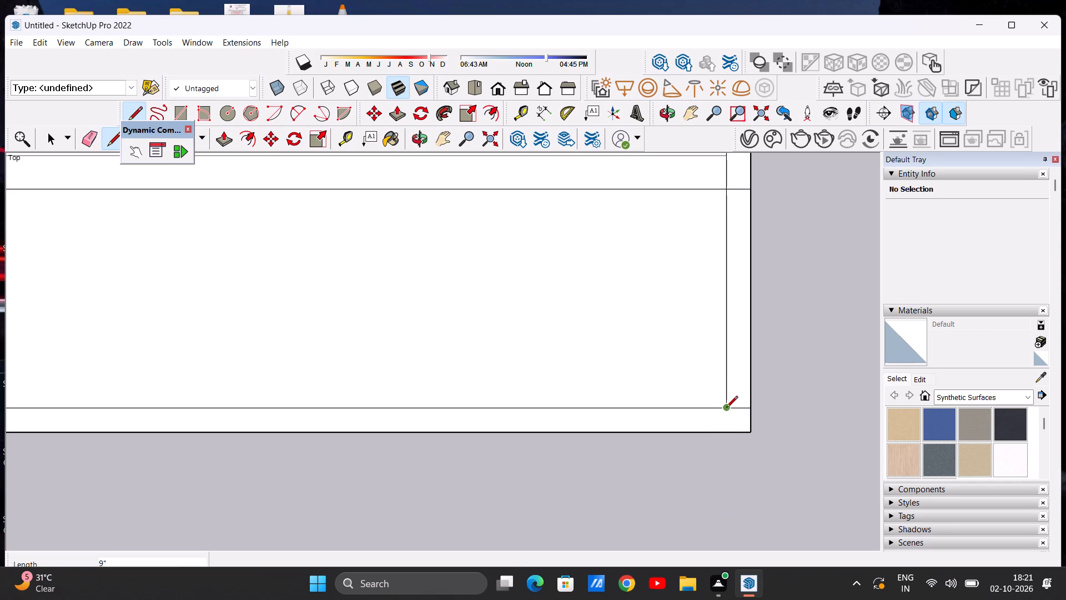
{"action": "left_click", "coordinate": [726, 408]}
{"action": "left_click", "coordinate": [728, 430]}
Draw a 9" line across the front border strip, slightly left of its midpoint, from the slab's outer edge to the offset line.
{"action": "scroll", "coordinate": [530, 410], "scroll_direction": "down", "scroll_amount": 17}
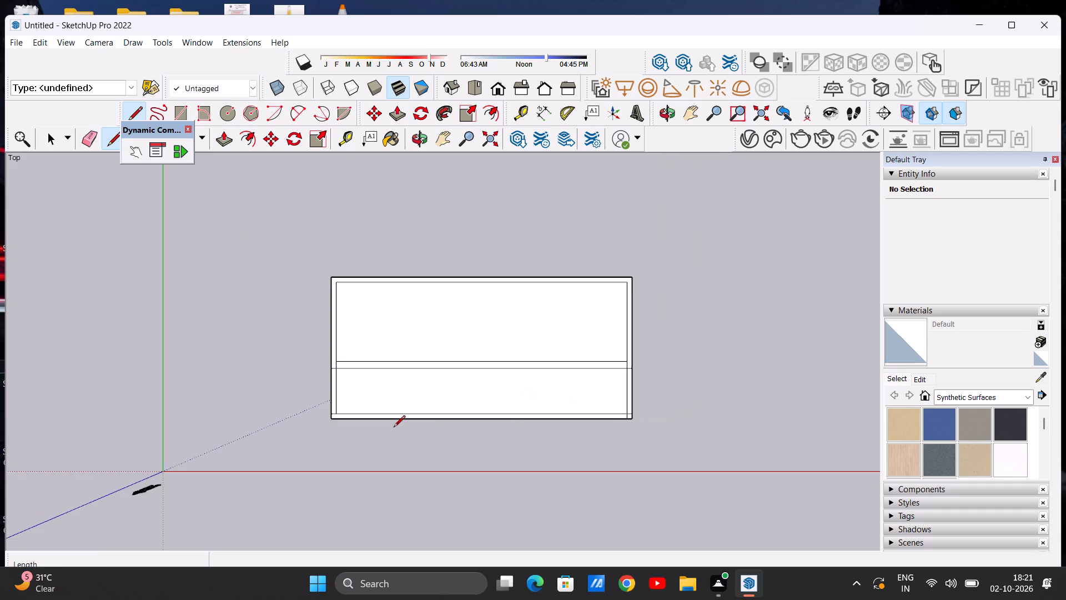
{"action": "scroll", "coordinate": [393, 430], "scroll_direction": "down", "scroll_amount": 3}
{"action": "scroll", "coordinate": [383, 437], "scroll_direction": "up", "scroll_amount": 5}
{"action": "scroll", "coordinate": [261, 413], "scroll_direction": "up", "scroll_amount": 5}
{"action": "scroll", "coordinate": [249, 422], "scroll_direction": "down", "scroll_amount": 4}
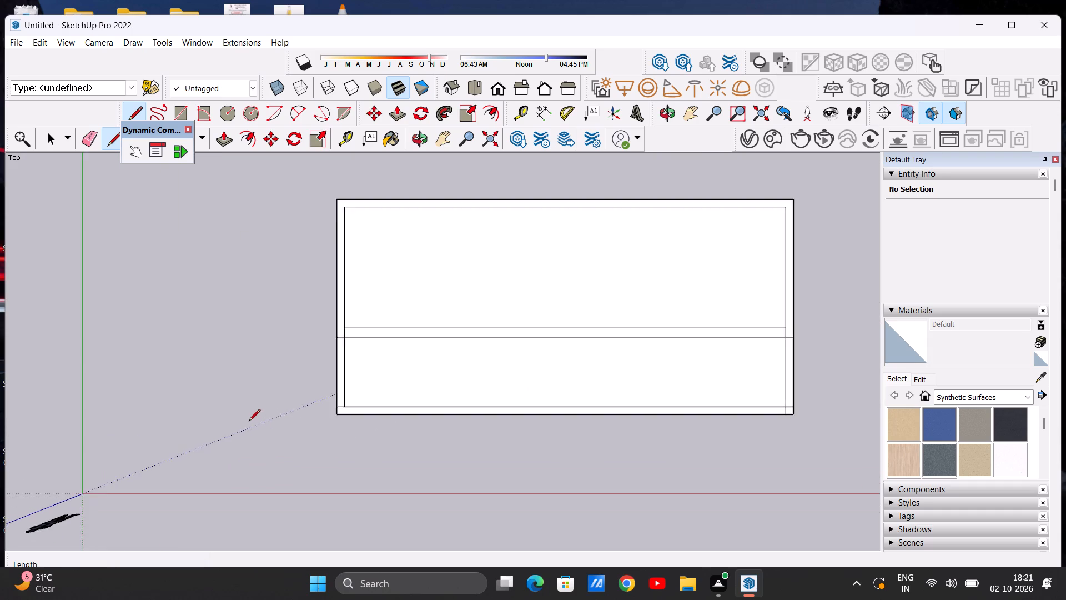
{"action": "scroll", "coordinate": [371, 363], "scroll_direction": "up", "scroll_amount": 5}
{"action": "scroll", "coordinate": [334, 381], "scroll_direction": "down", "scroll_amount": 5}
{"action": "scroll", "coordinate": [478, 308], "scroll_direction": "up", "scroll_amount": 2}
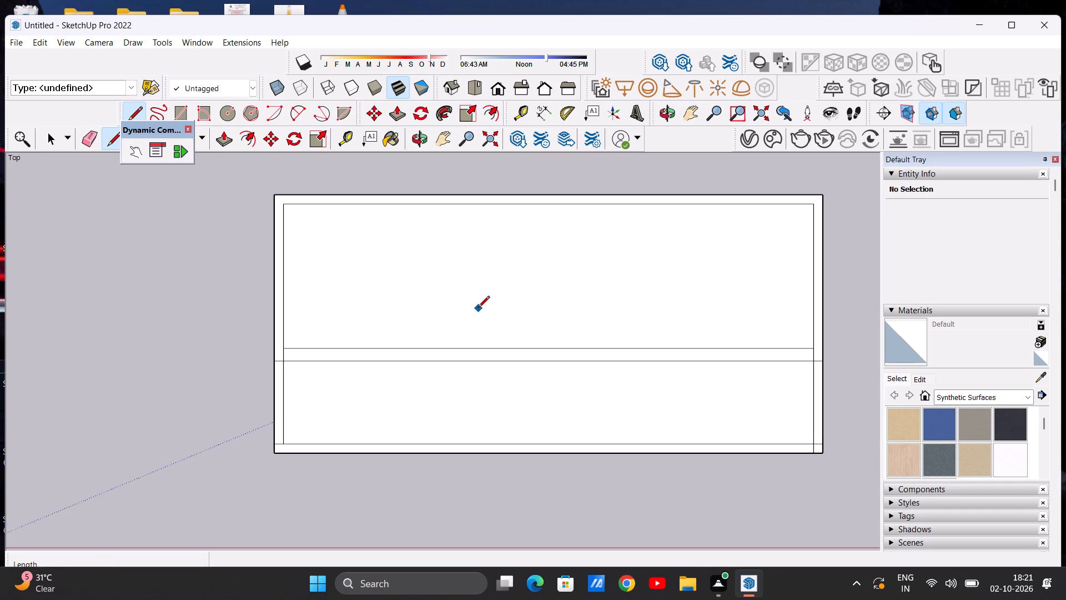
{"action": "scroll", "coordinate": [354, 426], "scroll_direction": "down", "scroll_amount": 2}
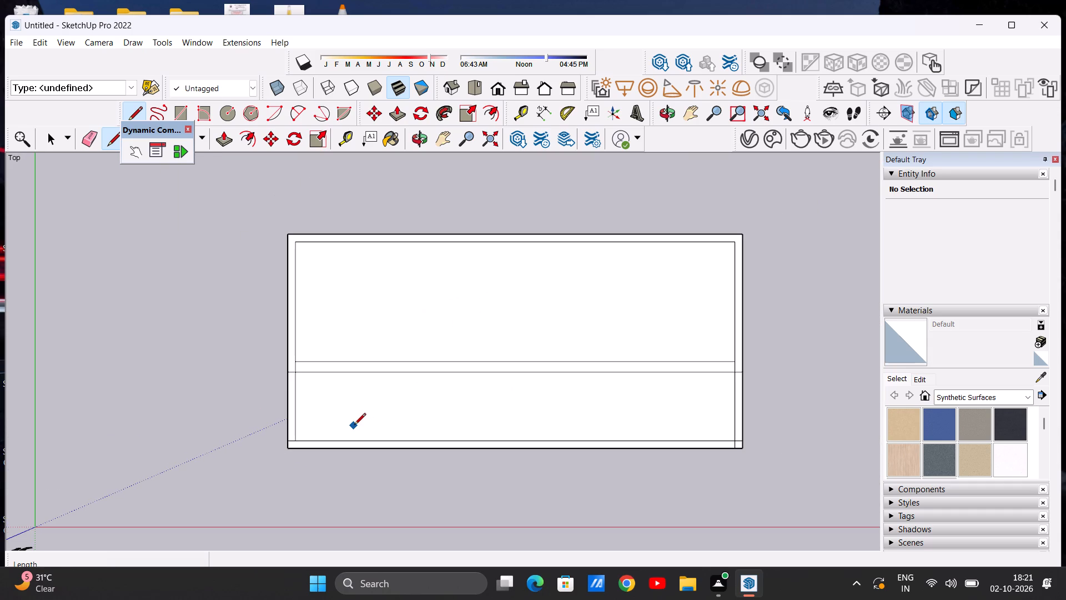
{"action": "scroll", "coordinate": [496, 457], "scroll_direction": "up", "scroll_amount": 1}
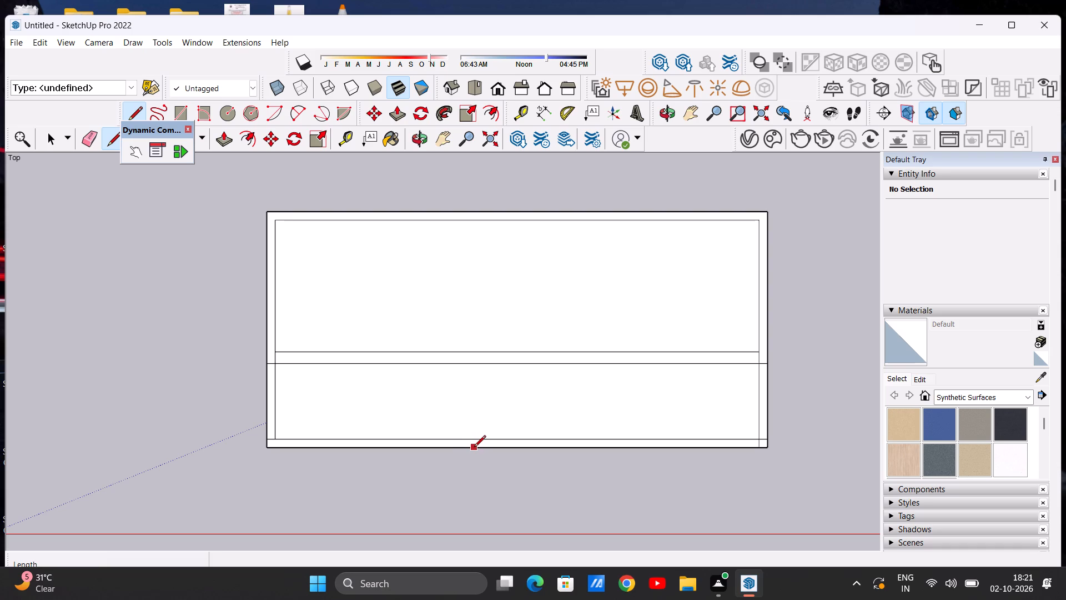
{"action": "left_click", "coordinate": [474, 448]}
{"action": "left_click", "coordinate": [474, 442]}
{"action": "key", "text": "space"}
Examine the slab's front border strip, corner divisions and lengthwise lines from oblique viewpoints.
{"action": "scroll", "coordinate": [485, 469], "scroll_direction": "down", "scroll_amount": 11}
{"action": "middle_click_drag", "start_coordinate": [457, 468], "coordinate": [454, 258]}
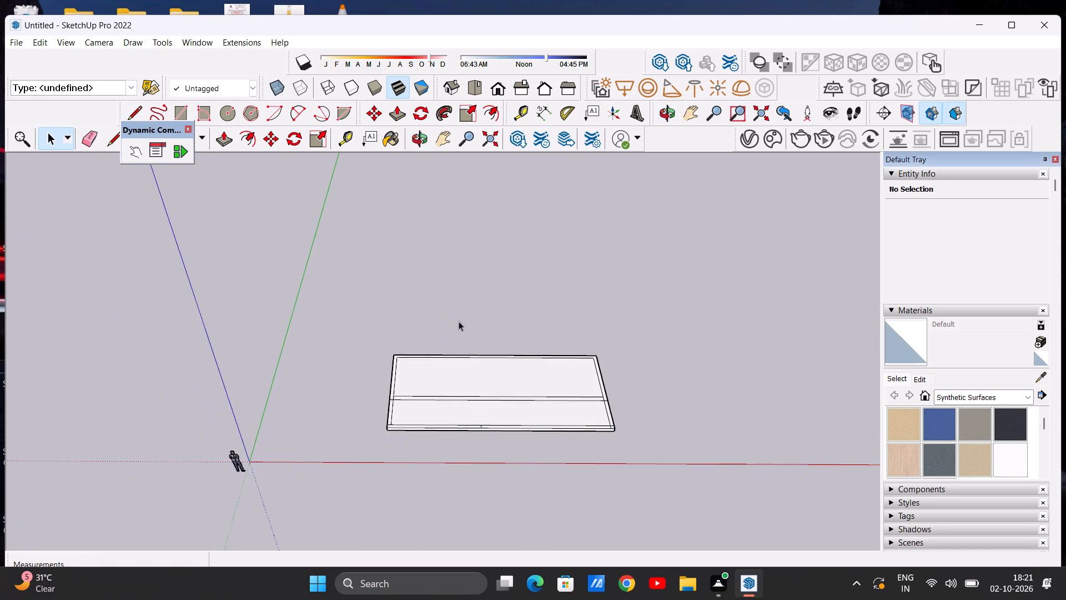
{"action": "scroll", "coordinate": [485, 426], "scroll_direction": "up", "scroll_amount": 6}
{"action": "middle_click_drag", "start_coordinate": [436, 424], "coordinate": [450, 478]}
{"action": "middle_click_drag", "start_coordinate": [466, 471], "coordinate": [440, 503]}
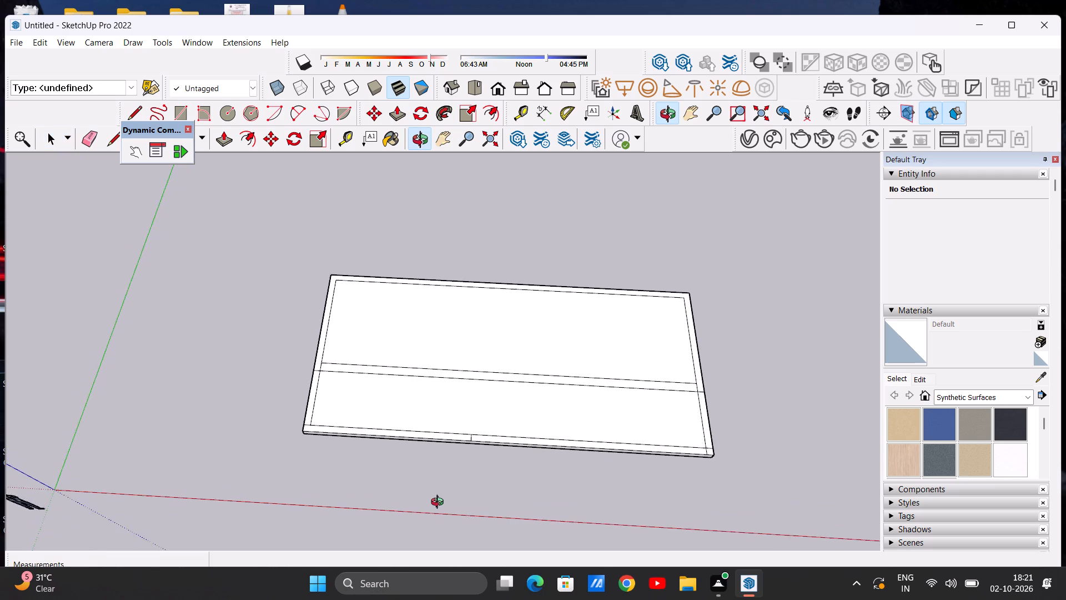
{"action": "middle_click_drag", "start_coordinate": [440, 503], "coordinate": [450, 525]}
{"action": "scroll", "coordinate": [474, 440], "scroll_direction": "up", "scroll_amount": 7}
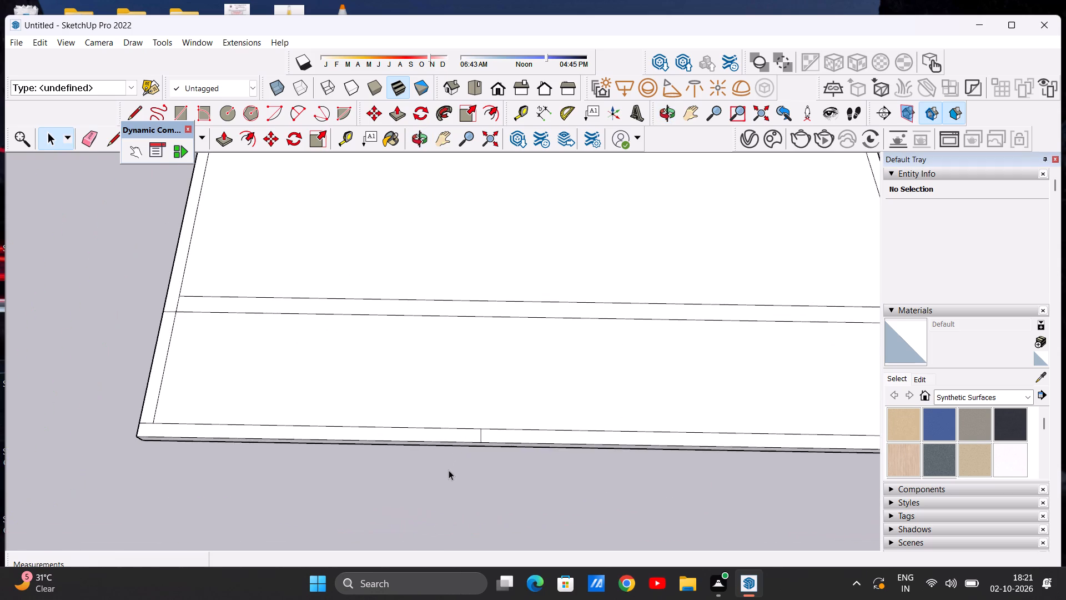
{"action": "scroll", "coordinate": [449, 470], "scroll_direction": "down", "scroll_amount": 12}
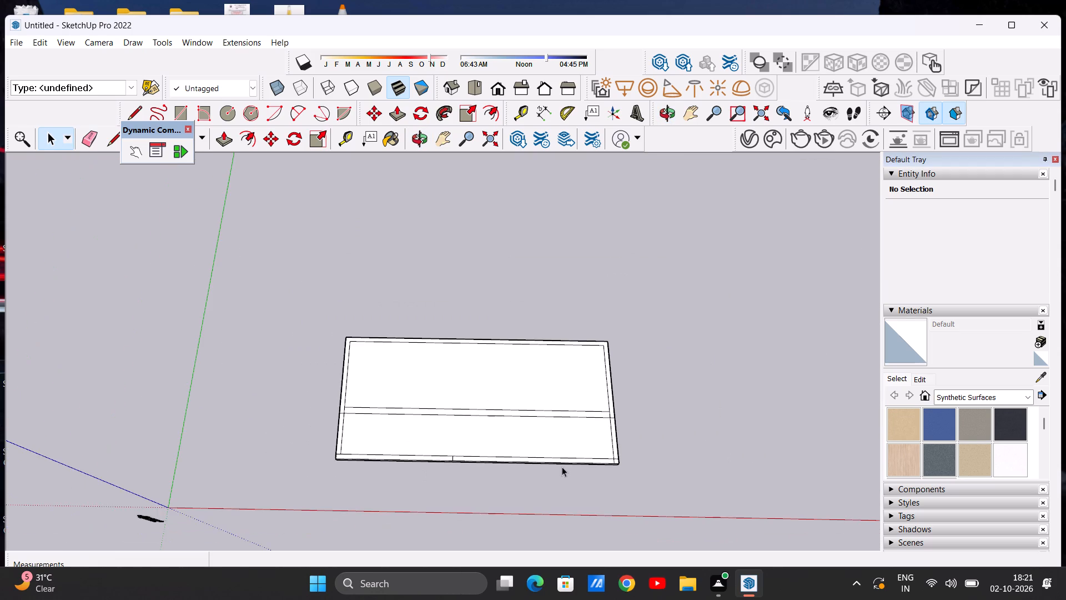
{"action": "scroll", "coordinate": [562, 467], "scroll_direction": "up", "scroll_amount": 3}
{"action": "scroll", "coordinate": [563, 467], "scroll_direction": "down", "scroll_amount": 1}
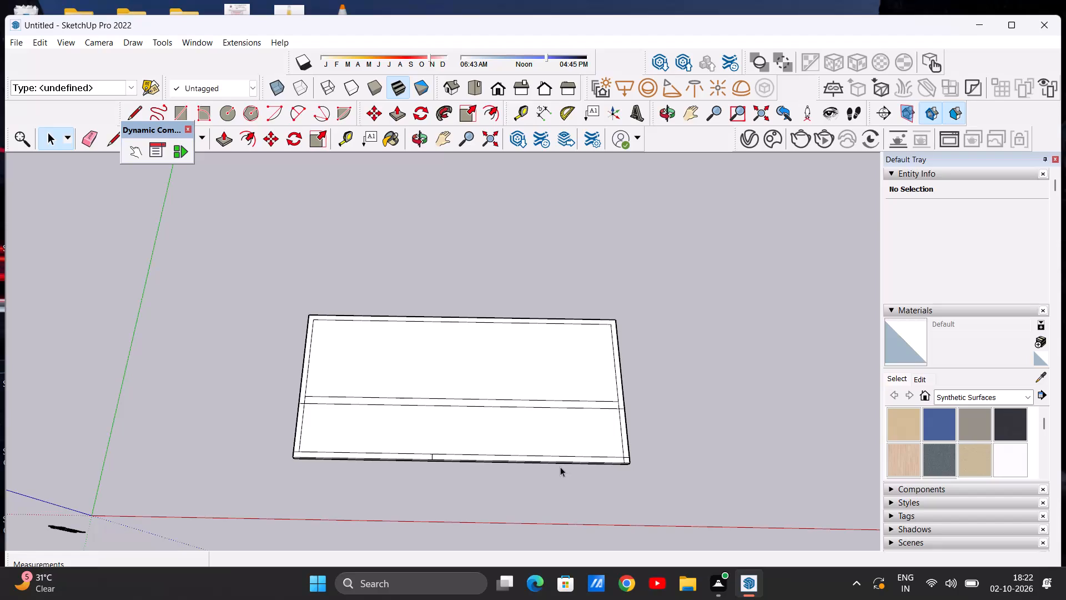
{"action": "scroll", "coordinate": [582, 473], "scroll_direction": "down", "scroll_amount": 3}
{"action": "scroll", "coordinate": [486, 426], "scroll_direction": "up", "scroll_amount": 1}
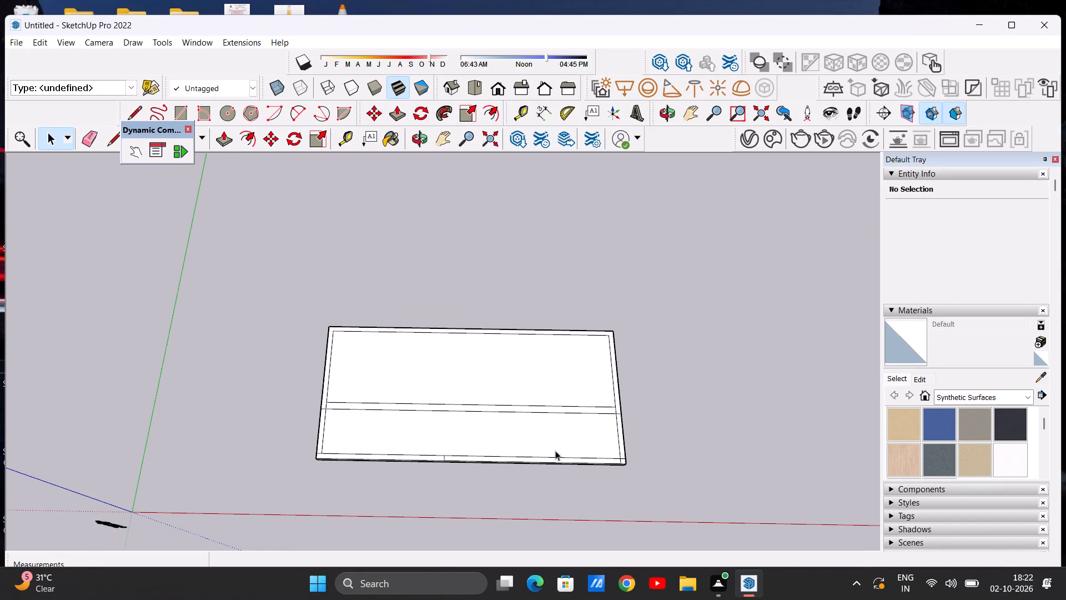
{"action": "scroll", "coordinate": [559, 461], "scroll_direction": "up", "scroll_amount": 14}
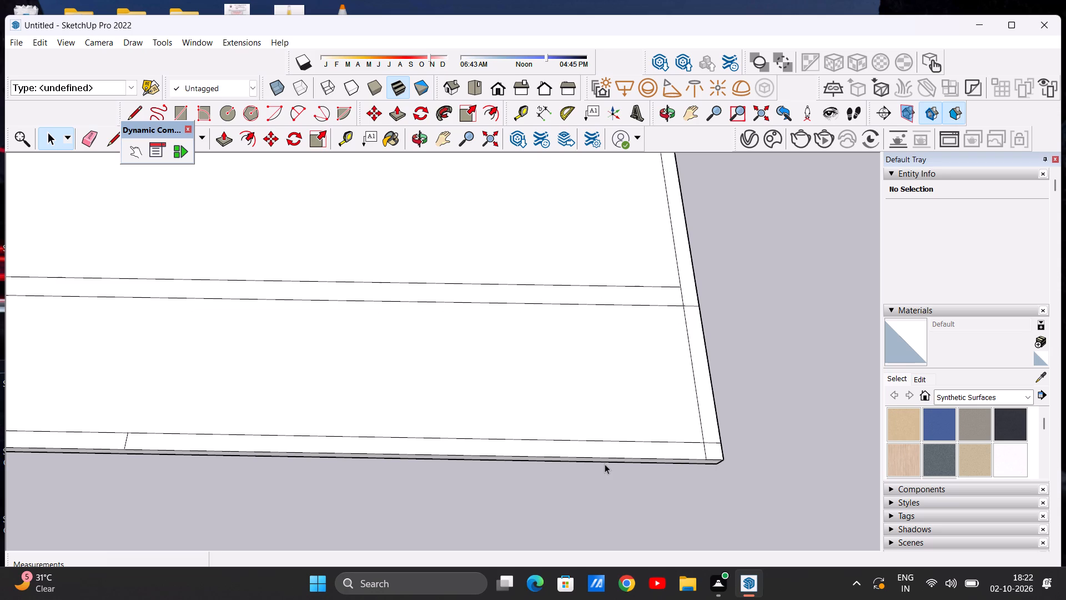
{"action": "scroll", "coordinate": [609, 463], "scroll_direction": "down", "scroll_amount": 13}
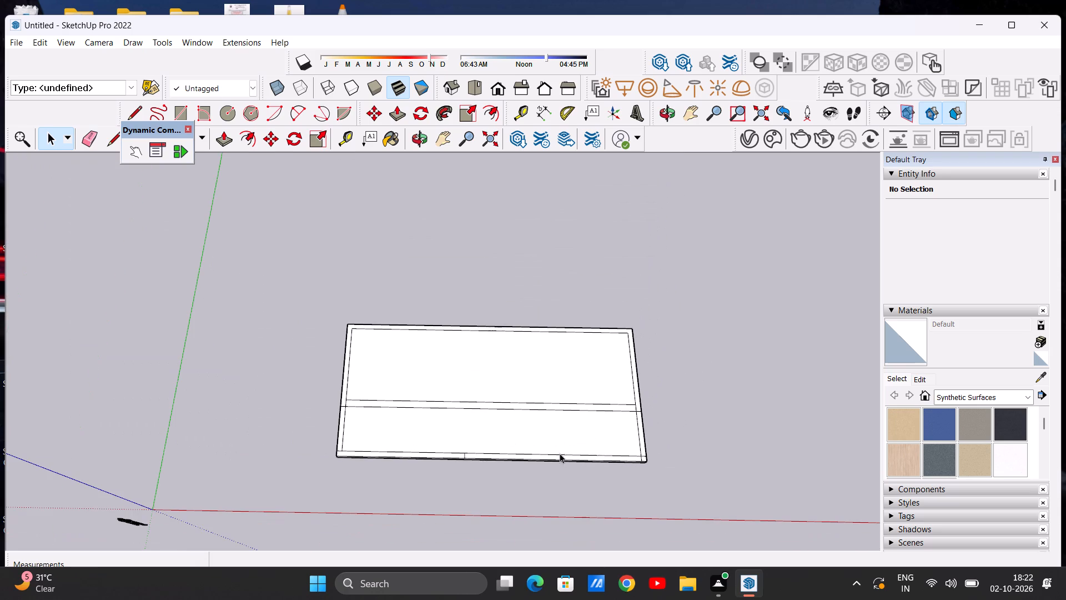
{"action": "scroll", "coordinate": [572, 456], "scroll_direction": "up", "scroll_amount": 6}
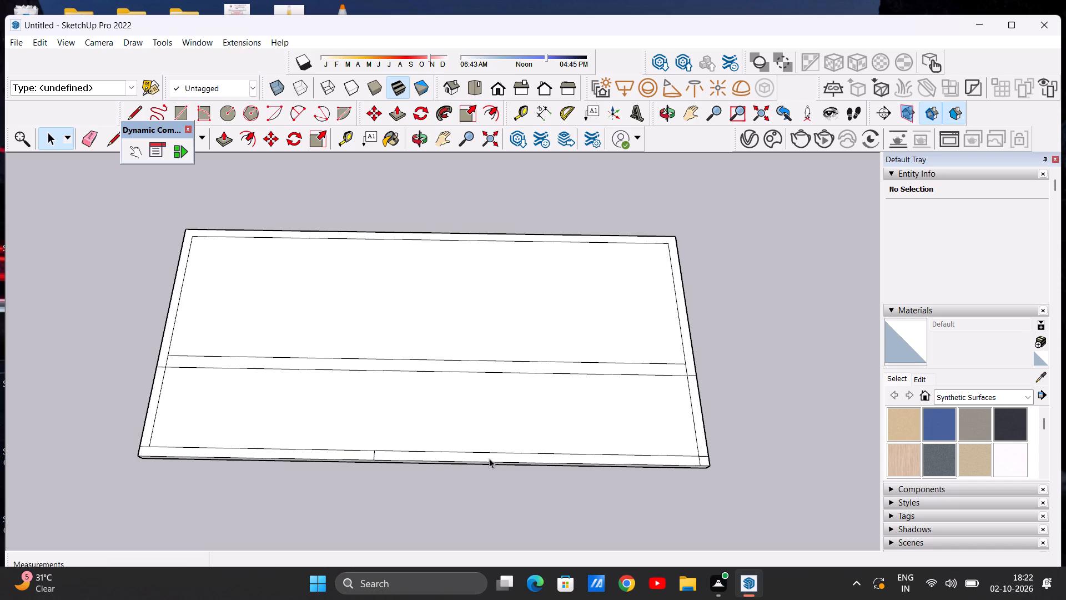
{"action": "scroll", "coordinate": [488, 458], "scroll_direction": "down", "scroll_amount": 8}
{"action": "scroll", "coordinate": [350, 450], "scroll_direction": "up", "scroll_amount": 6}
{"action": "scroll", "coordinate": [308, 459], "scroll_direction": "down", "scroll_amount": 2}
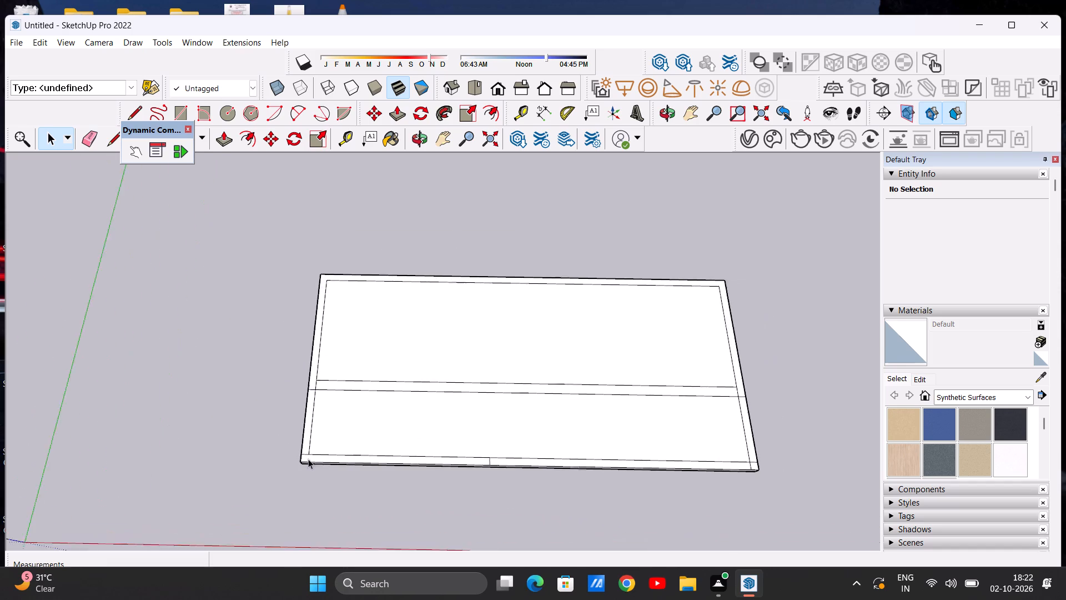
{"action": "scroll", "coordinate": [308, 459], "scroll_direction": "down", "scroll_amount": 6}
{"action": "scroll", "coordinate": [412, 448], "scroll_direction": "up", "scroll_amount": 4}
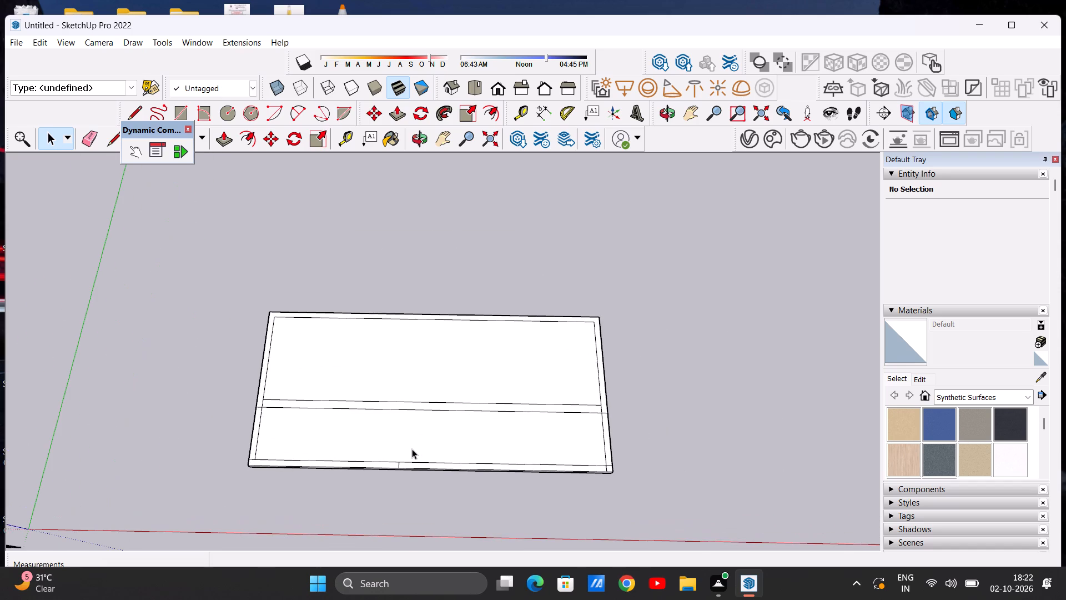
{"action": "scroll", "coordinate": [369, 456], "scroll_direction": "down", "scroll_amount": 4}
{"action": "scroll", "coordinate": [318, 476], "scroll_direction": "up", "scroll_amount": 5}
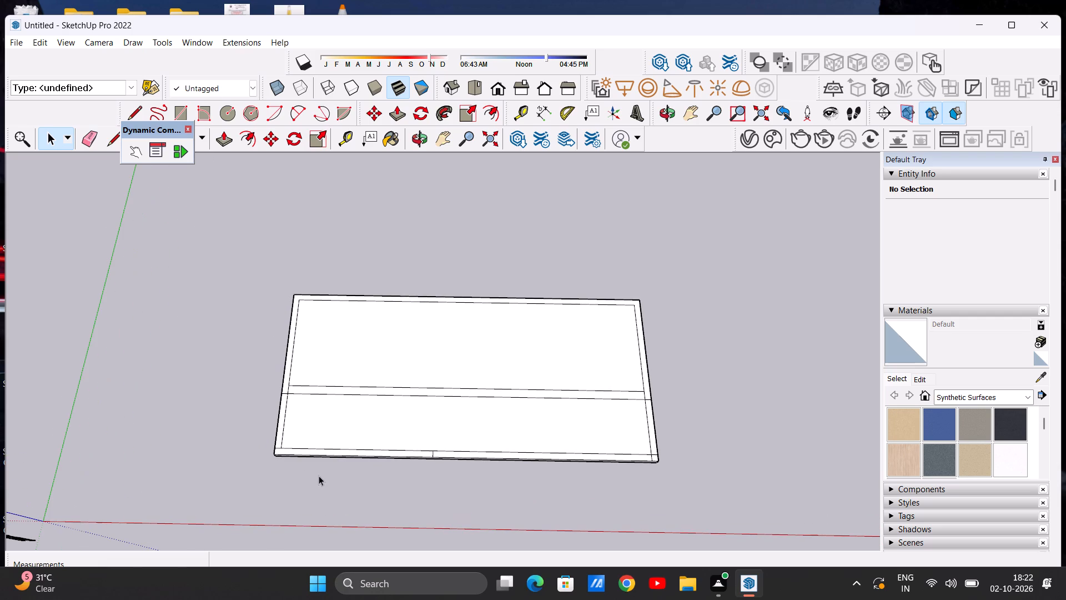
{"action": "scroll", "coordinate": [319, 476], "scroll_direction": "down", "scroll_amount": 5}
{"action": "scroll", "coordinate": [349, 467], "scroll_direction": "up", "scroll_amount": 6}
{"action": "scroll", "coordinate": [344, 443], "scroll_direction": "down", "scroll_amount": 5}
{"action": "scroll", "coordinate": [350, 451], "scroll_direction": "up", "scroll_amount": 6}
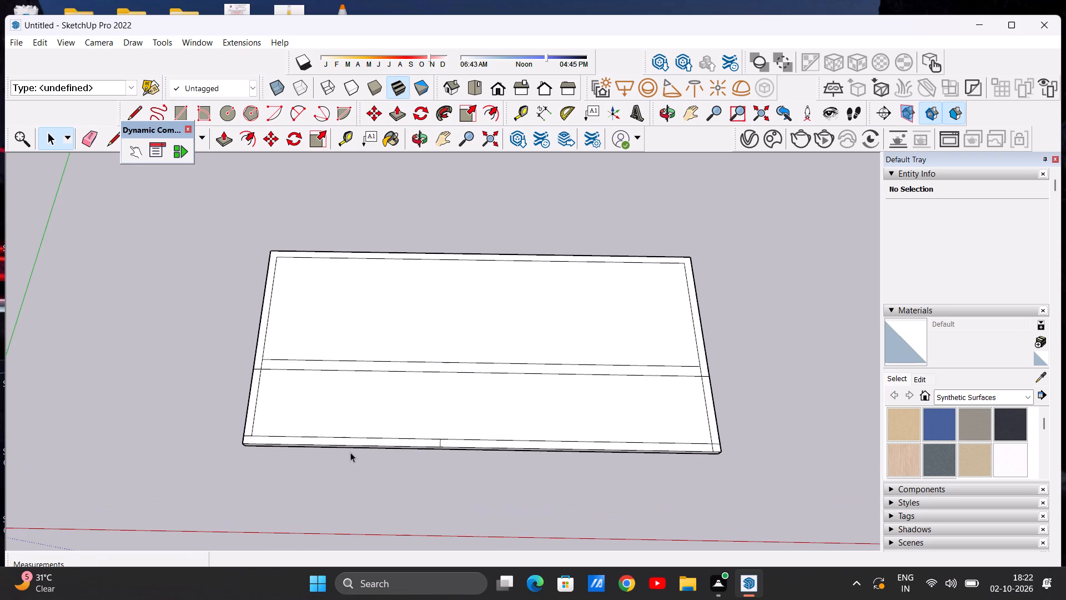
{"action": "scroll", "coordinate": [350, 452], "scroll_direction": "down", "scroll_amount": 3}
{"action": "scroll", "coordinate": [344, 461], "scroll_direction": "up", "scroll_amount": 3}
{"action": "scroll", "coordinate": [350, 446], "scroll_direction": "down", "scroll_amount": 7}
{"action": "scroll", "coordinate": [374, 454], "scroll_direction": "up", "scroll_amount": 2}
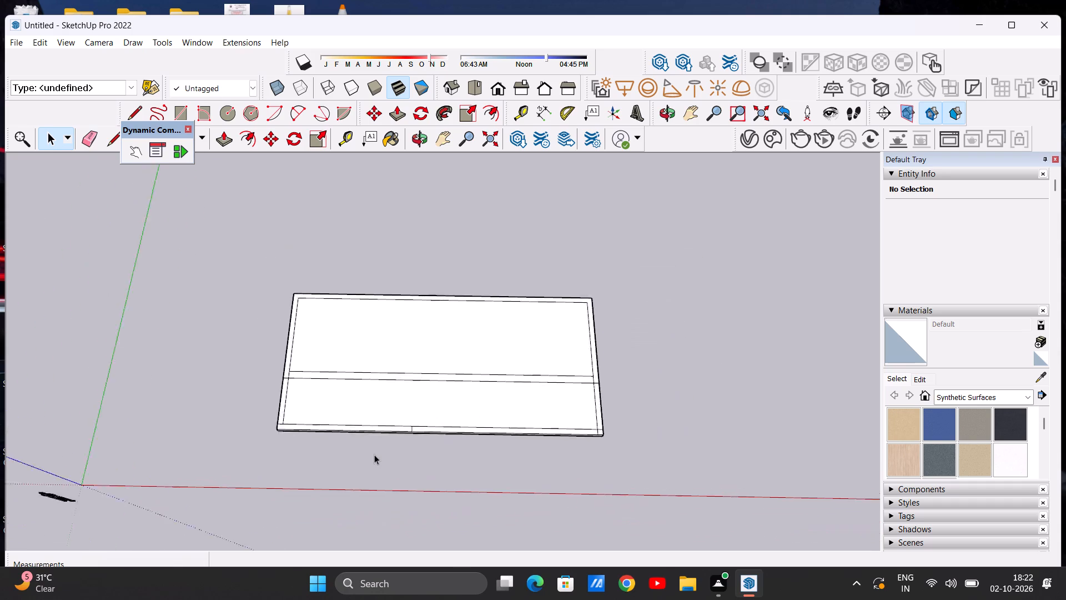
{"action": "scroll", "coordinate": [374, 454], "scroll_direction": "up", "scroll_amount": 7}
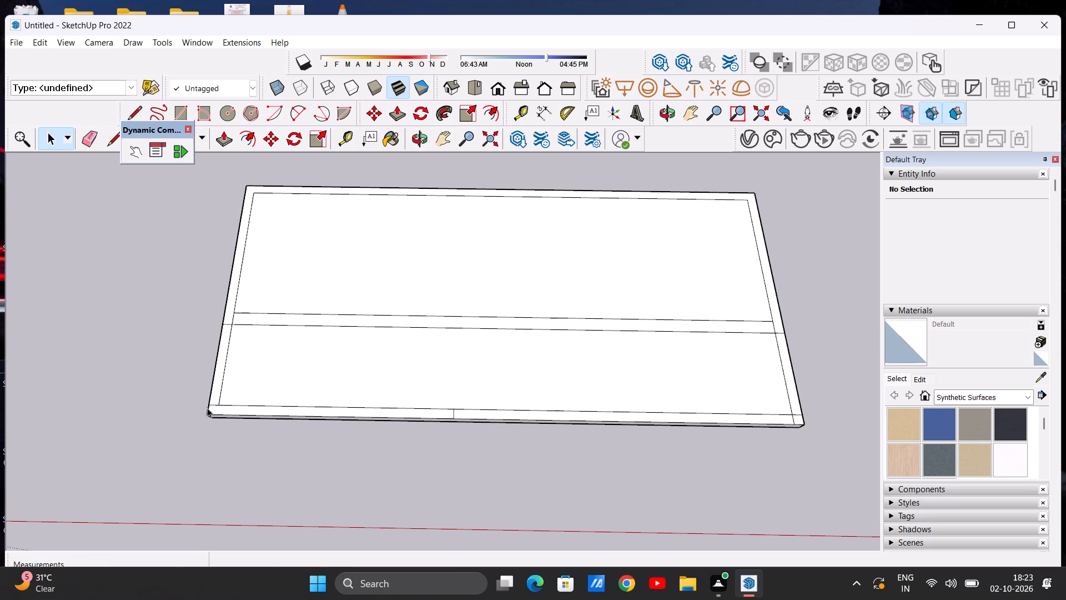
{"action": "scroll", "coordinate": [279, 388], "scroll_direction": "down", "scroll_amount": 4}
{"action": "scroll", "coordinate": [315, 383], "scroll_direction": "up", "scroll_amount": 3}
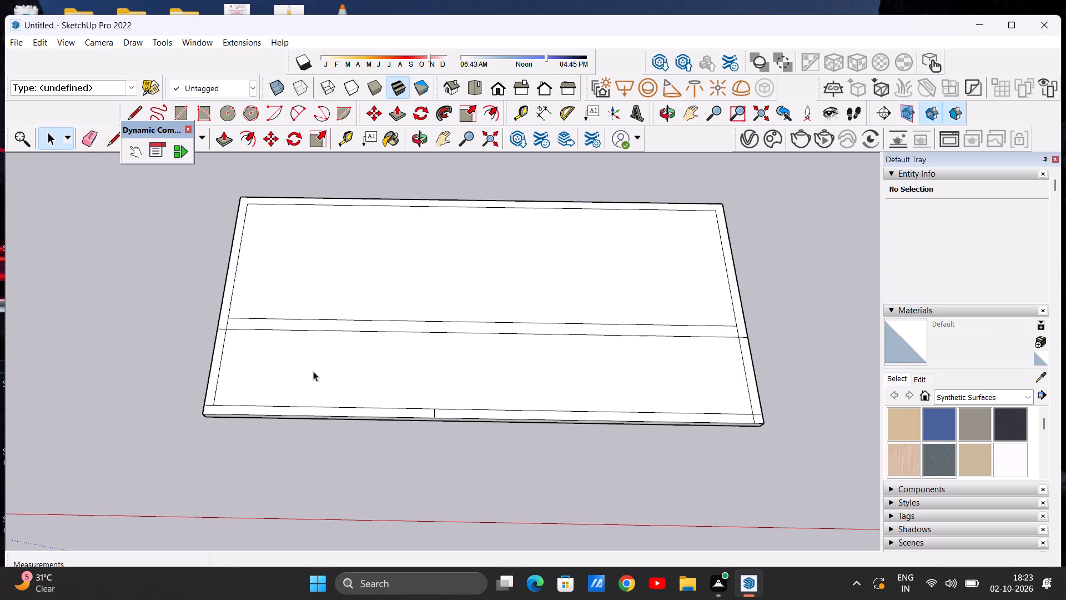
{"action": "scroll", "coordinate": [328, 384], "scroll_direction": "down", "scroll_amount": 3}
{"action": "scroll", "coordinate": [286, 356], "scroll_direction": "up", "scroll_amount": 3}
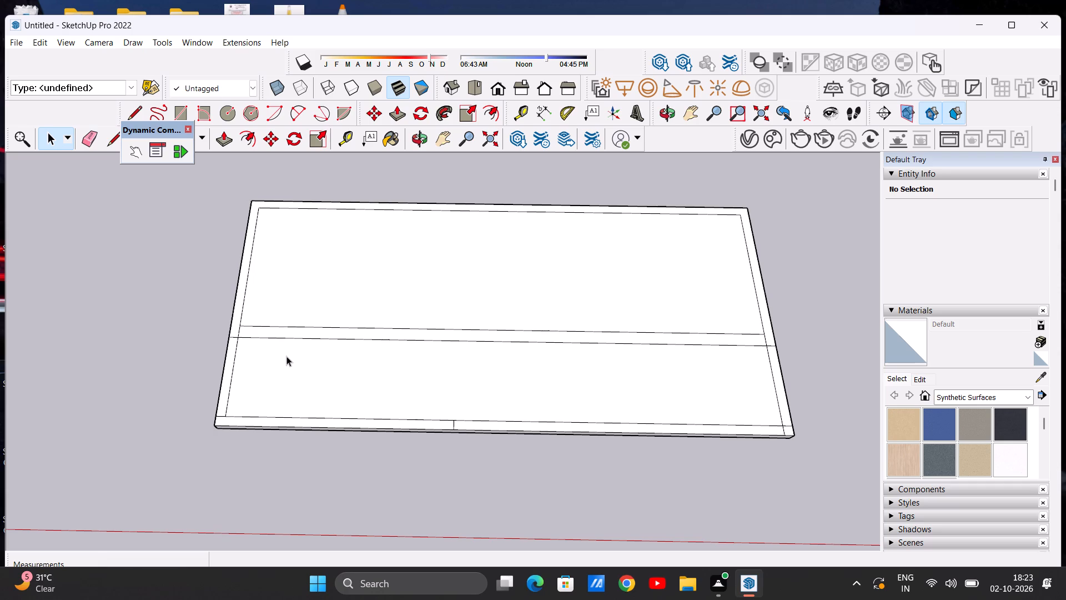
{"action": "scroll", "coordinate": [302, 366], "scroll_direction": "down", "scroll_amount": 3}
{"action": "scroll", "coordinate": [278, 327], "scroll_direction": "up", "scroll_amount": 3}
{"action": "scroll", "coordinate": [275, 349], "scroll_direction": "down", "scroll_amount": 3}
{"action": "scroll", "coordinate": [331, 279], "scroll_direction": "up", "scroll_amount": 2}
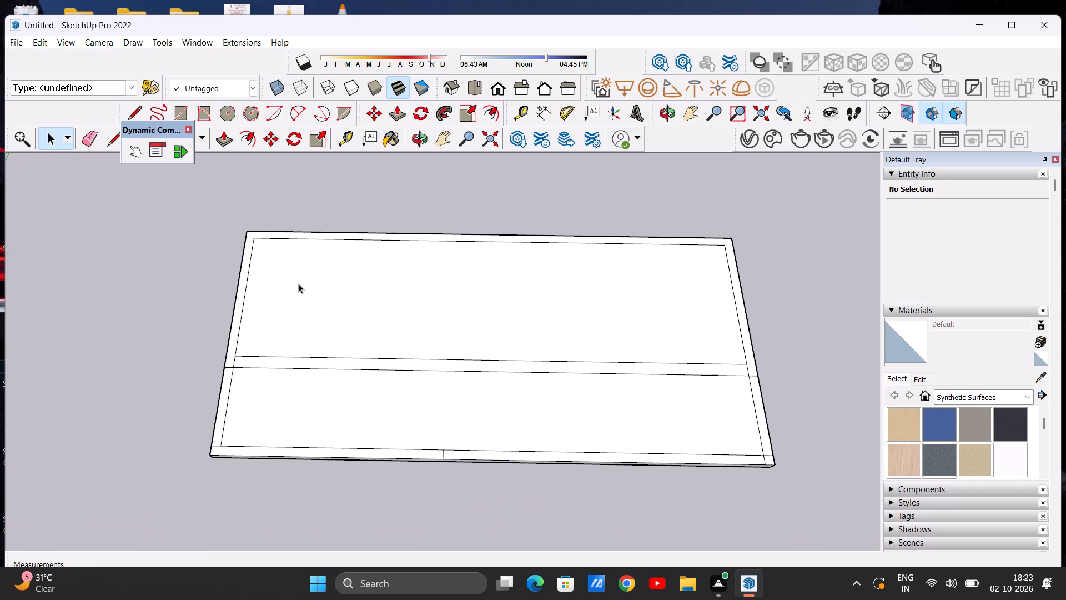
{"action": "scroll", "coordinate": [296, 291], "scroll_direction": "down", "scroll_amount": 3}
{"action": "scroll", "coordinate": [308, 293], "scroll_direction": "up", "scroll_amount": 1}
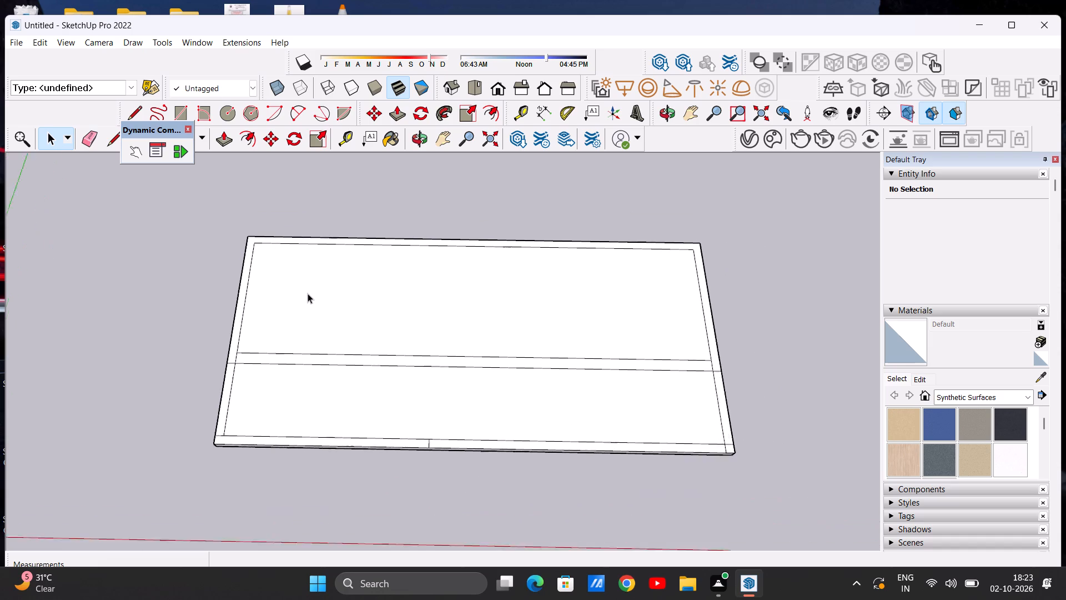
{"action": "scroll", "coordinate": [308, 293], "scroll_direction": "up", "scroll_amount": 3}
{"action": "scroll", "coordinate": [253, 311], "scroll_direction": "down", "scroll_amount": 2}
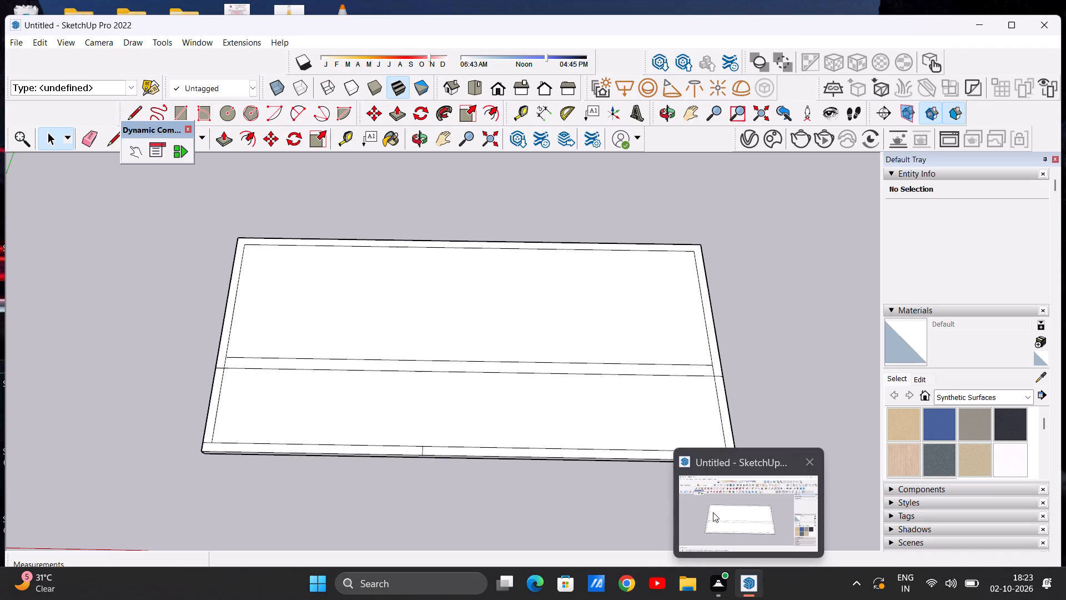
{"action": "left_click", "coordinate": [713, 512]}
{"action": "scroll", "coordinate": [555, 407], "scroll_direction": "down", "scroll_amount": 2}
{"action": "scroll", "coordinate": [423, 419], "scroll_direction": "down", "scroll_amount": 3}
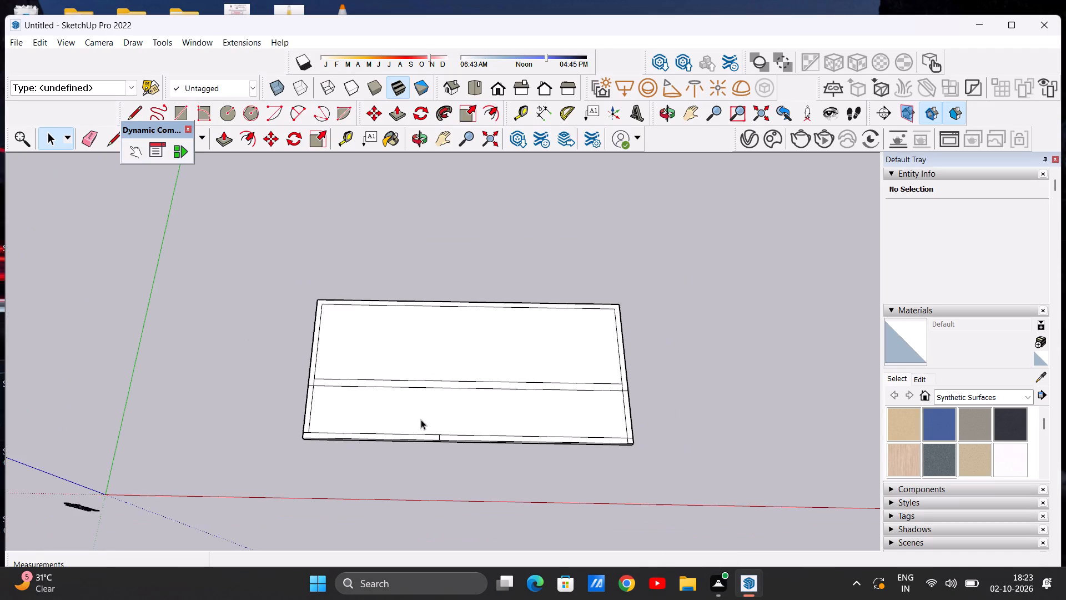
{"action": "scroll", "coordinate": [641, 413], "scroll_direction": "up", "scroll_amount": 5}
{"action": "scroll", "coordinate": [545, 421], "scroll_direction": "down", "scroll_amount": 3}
Push/Pull the U-shaped border strip along the slab's rear and both sides, behind the partition line, up 10'.
{"action": "middle_click_drag", "start_coordinate": [589, 411], "coordinate": [479, 422]}
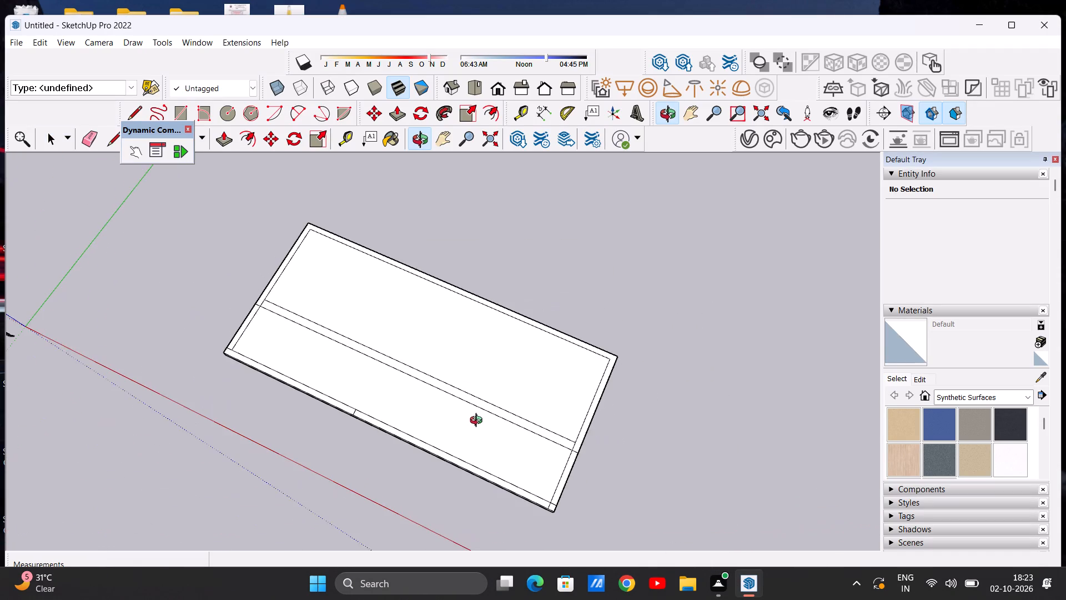
{"action": "middle_click_drag", "start_coordinate": [479, 422], "coordinate": [481, 432]}
{"action": "scroll", "coordinate": [560, 423], "scroll_direction": "up", "scroll_amount": 1}
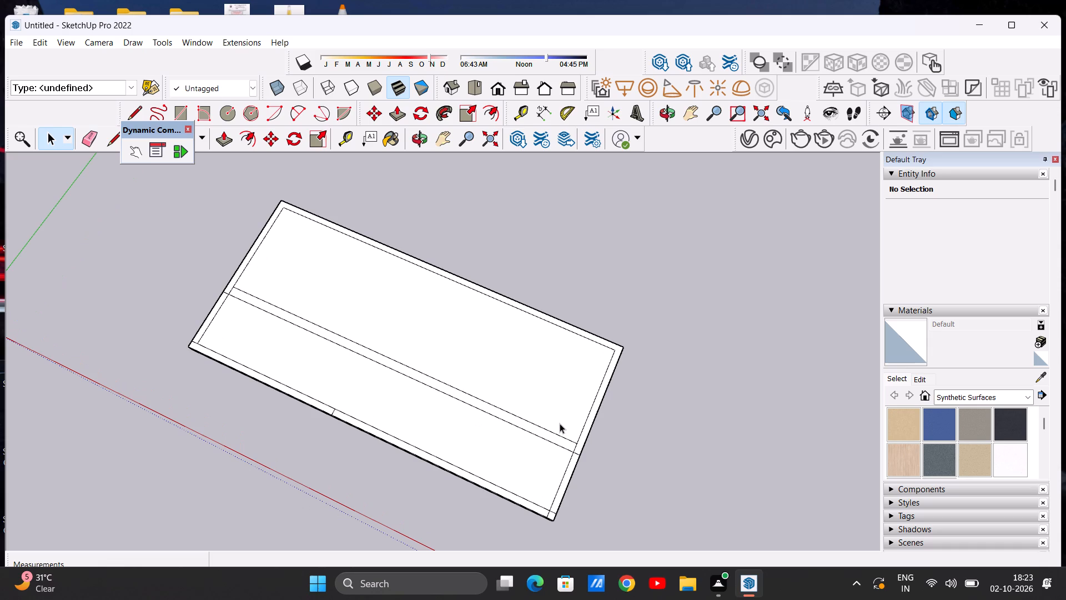
{"action": "scroll", "coordinate": [552, 362], "scroll_direction": "down", "scroll_amount": 4}
{"action": "scroll", "coordinate": [570, 402], "scroll_direction": "up", "scroll_amount": 6}
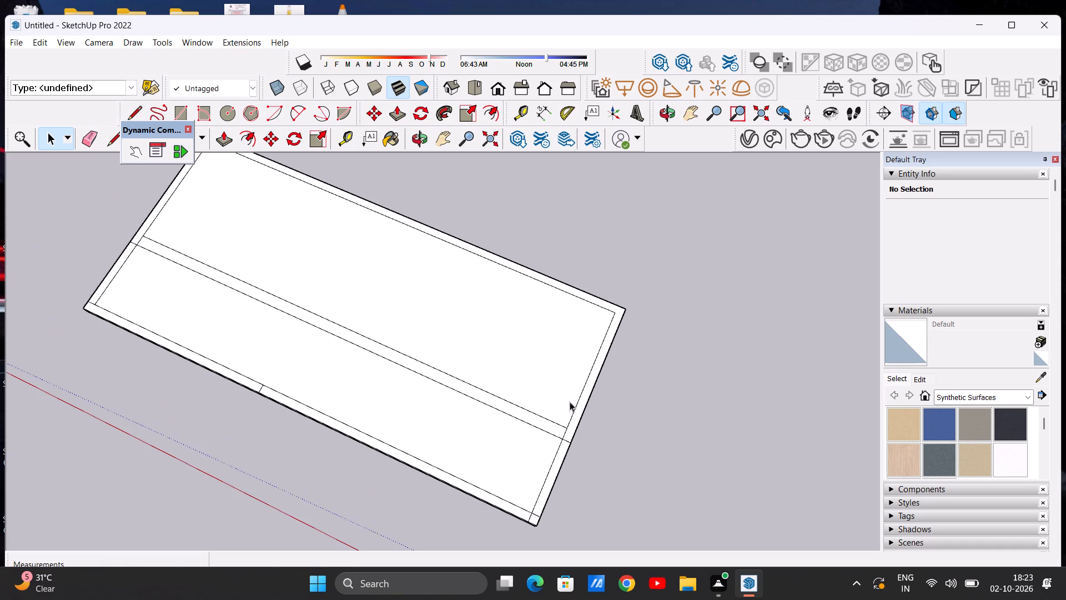
{"action": "scroll", "coordinate": [571, 383], "scroll_direction": "down", "scroll_amount": 5}
{"action": "key", "text": "p"}
{"action": "scroll", "coordinate": [580, 403], "scroll_direction": "up", "scroll_amount": 3}
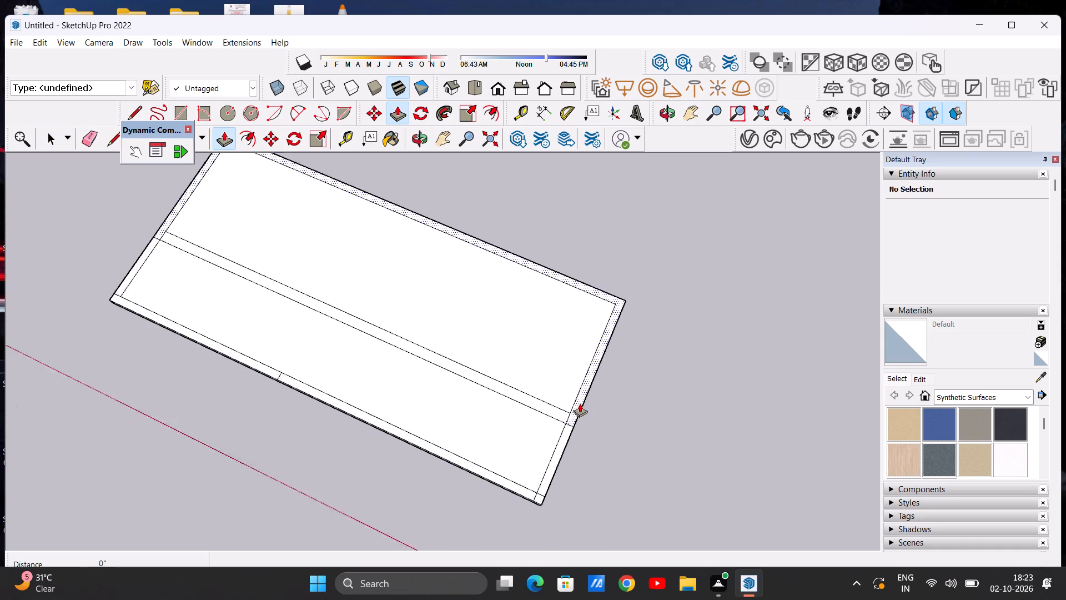
{"action": "scroll", "coordinate": [580, 403], "scroll_direction": "up", "scroll_amount": 10}
{"action": "left_click", "coordinate": [574, 408]}
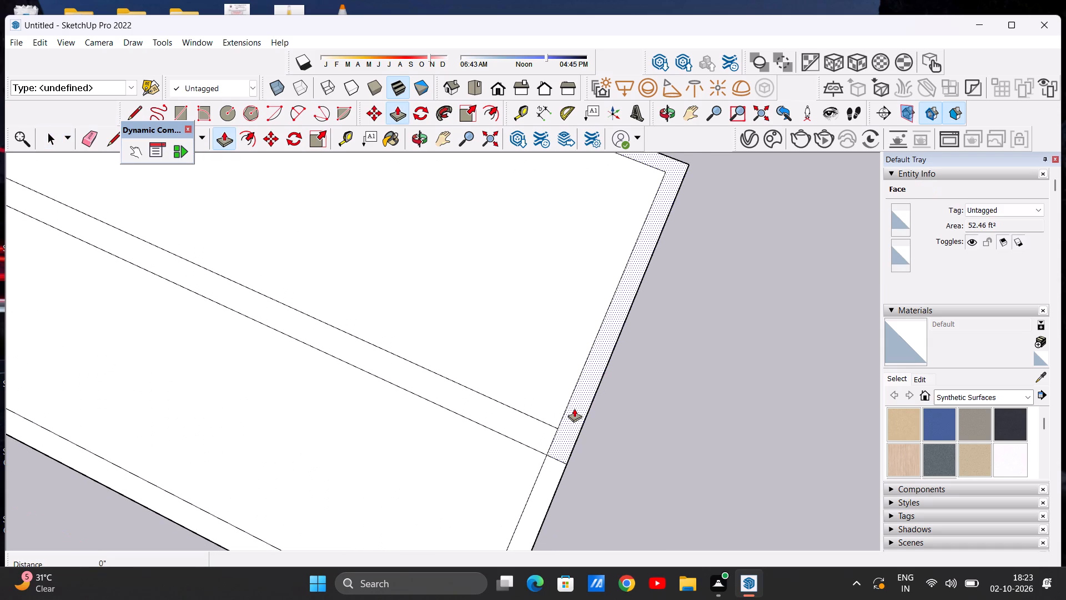
{"action": "scroll", "coordinate": [635, 309], "scroll_direction": "down", "scroll_amount": 14}
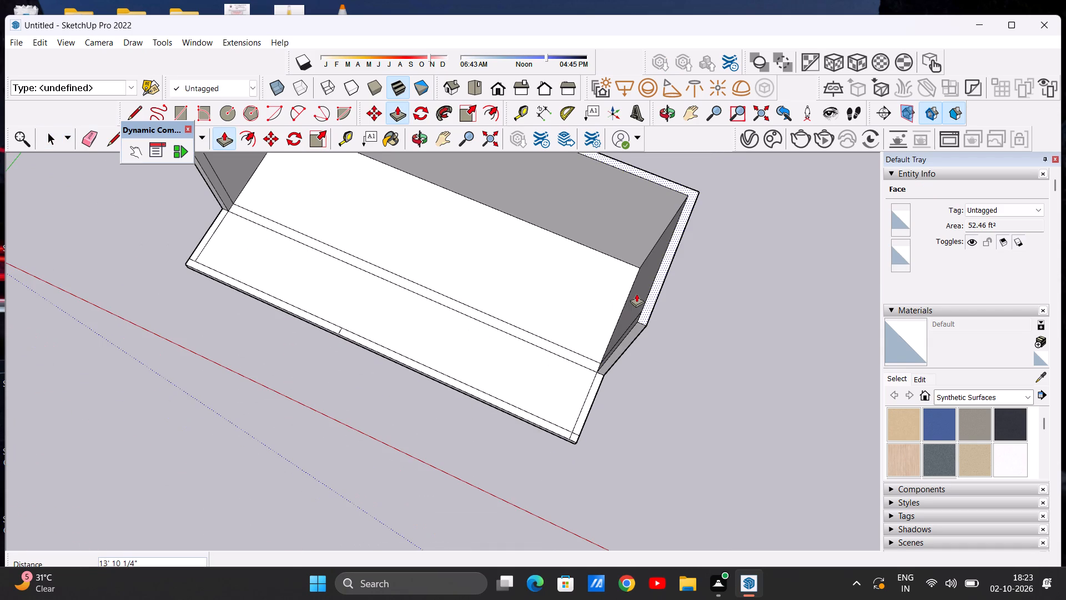
{"action": "scroll", "coordinate": [636, 293], "scroll_direction": "down", "scroll_amount": 8}
{"action": "middle_click_drag", "start_coordinate": [636, 300], "coordinate": [649, 242]}
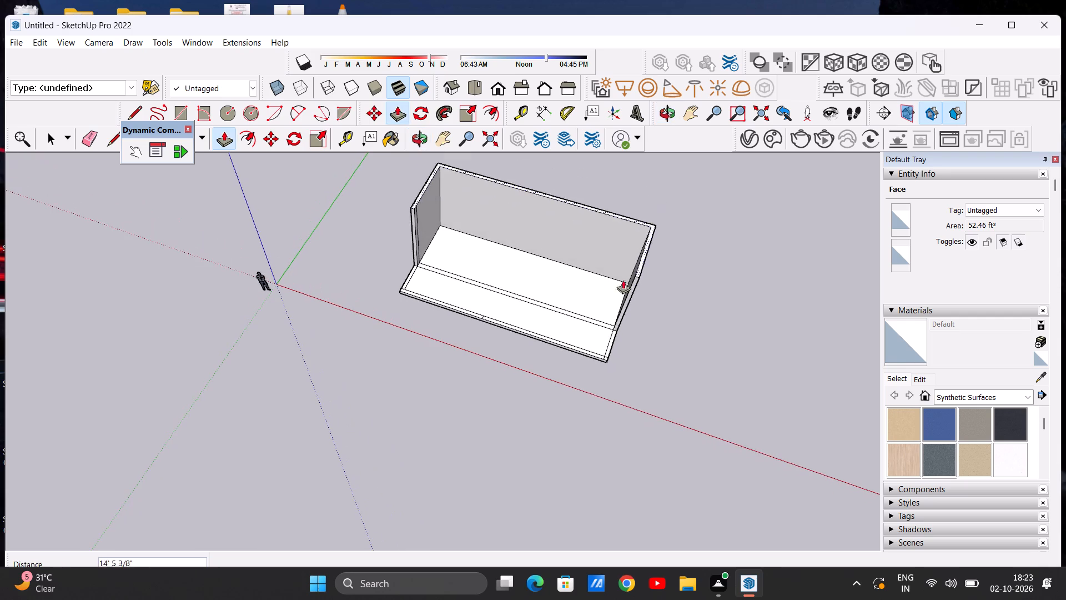
{"action": "middle_click_drag", "start_coordinate": [616, 295], "coordinate": [658, 226]}
{"action": "scroll", "coordinate": [621, 224], "scroll_direction": "up", "scroll_amount": 3}
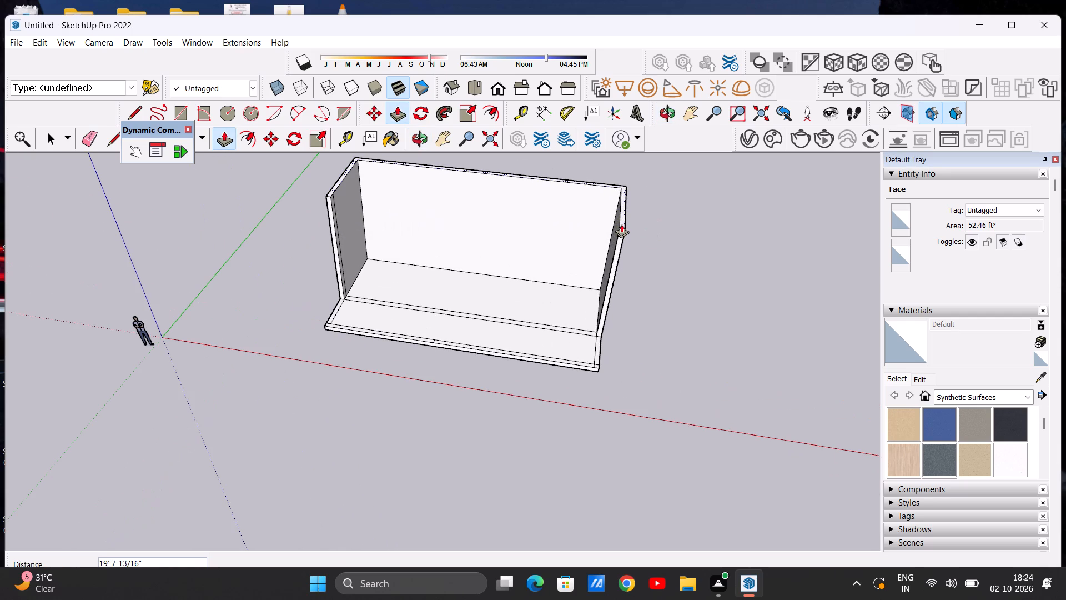
{"action": "type", "text": "10'"}
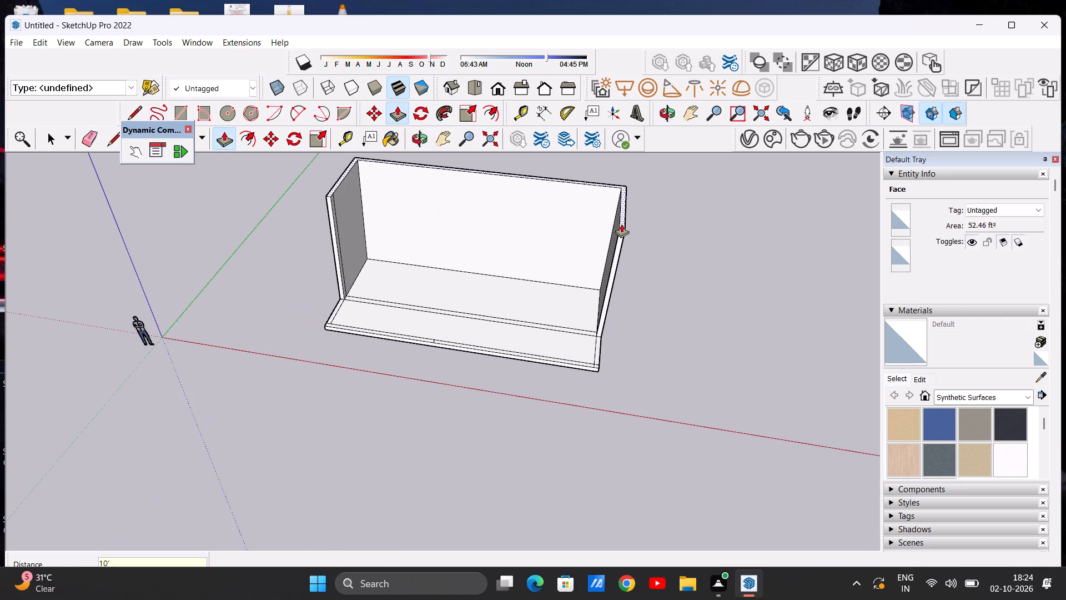
{"action": "key", "text": "Return"}
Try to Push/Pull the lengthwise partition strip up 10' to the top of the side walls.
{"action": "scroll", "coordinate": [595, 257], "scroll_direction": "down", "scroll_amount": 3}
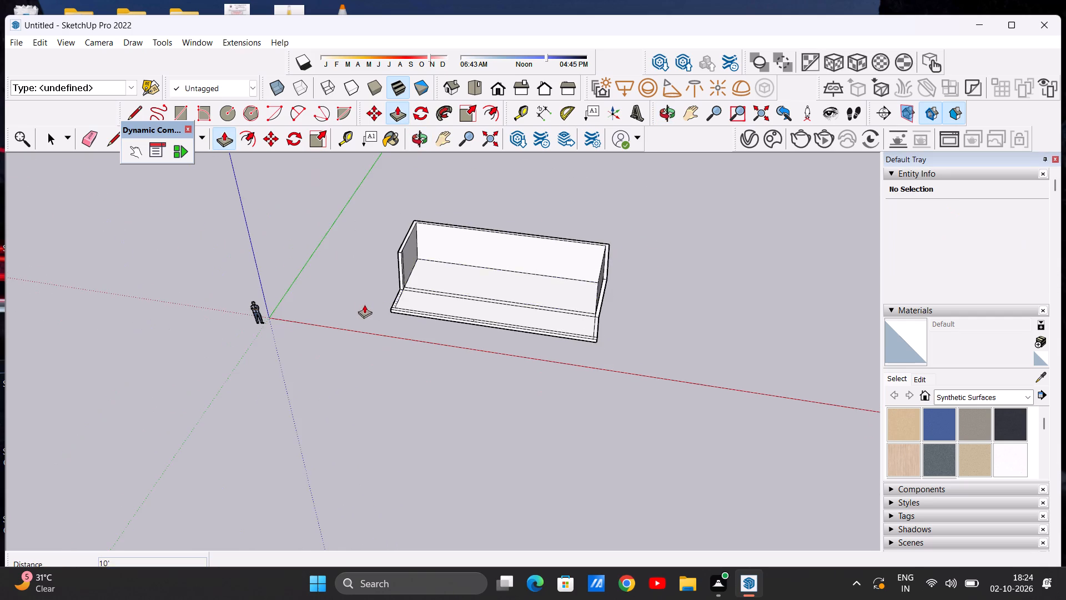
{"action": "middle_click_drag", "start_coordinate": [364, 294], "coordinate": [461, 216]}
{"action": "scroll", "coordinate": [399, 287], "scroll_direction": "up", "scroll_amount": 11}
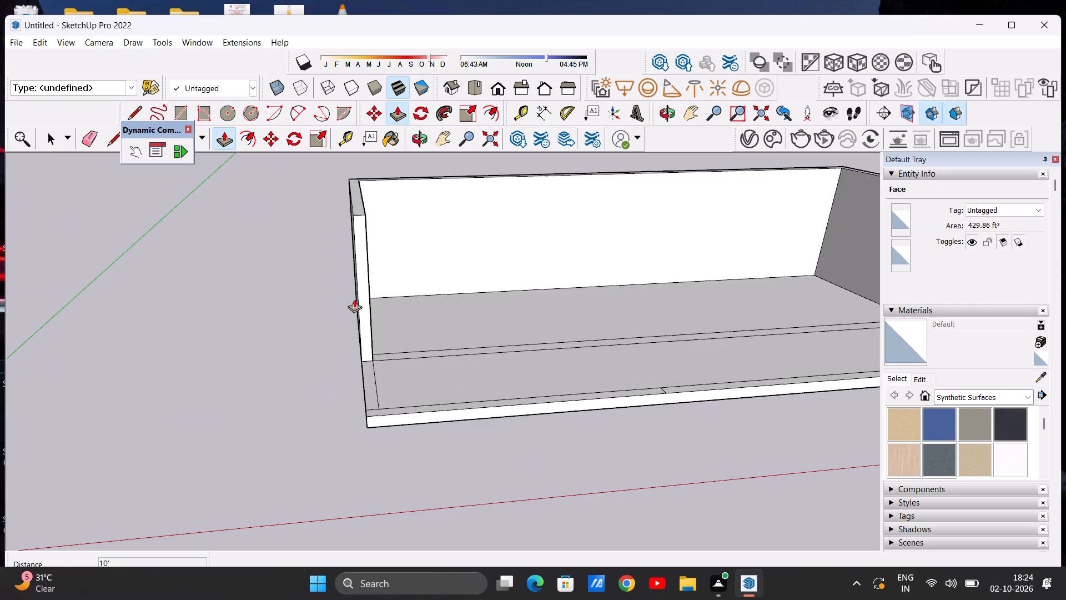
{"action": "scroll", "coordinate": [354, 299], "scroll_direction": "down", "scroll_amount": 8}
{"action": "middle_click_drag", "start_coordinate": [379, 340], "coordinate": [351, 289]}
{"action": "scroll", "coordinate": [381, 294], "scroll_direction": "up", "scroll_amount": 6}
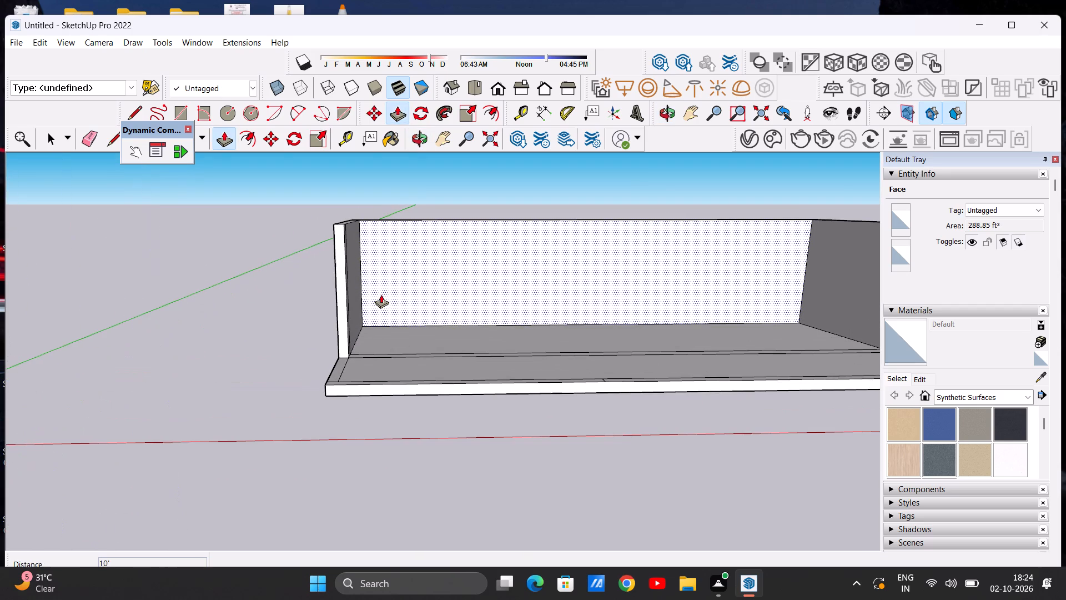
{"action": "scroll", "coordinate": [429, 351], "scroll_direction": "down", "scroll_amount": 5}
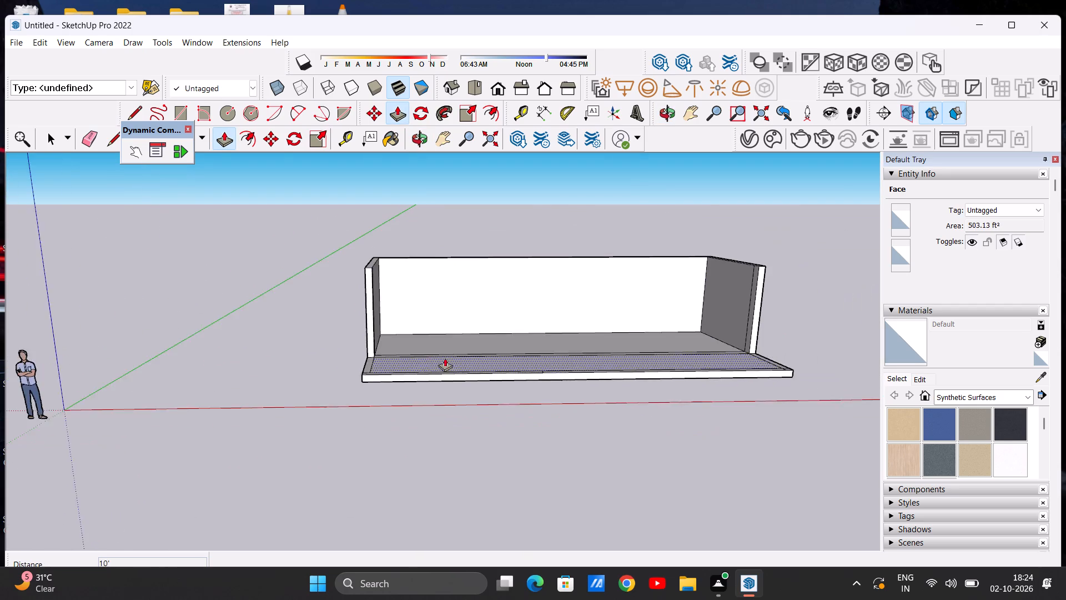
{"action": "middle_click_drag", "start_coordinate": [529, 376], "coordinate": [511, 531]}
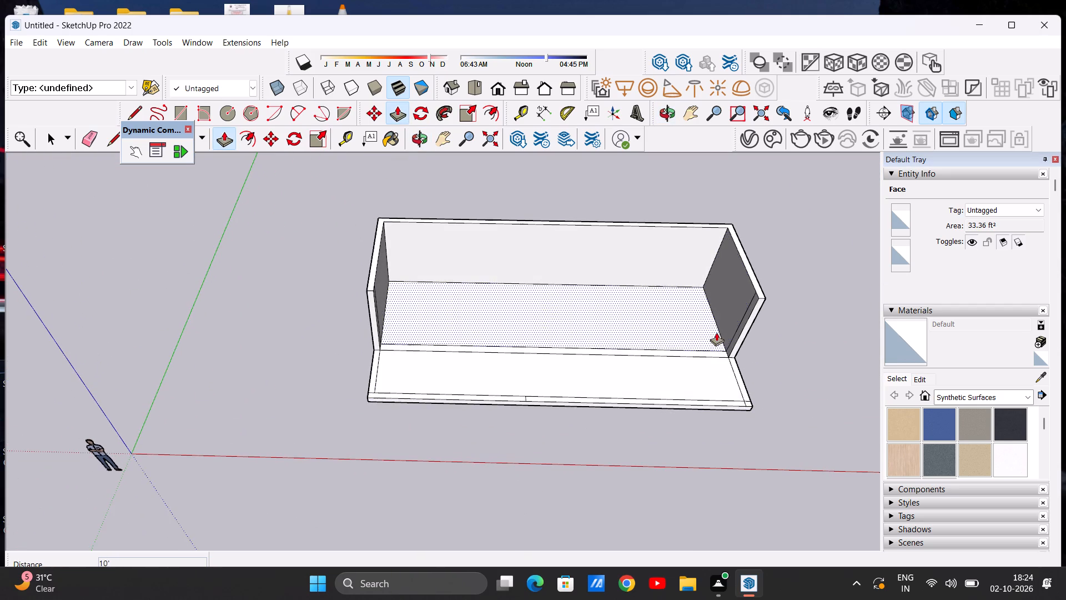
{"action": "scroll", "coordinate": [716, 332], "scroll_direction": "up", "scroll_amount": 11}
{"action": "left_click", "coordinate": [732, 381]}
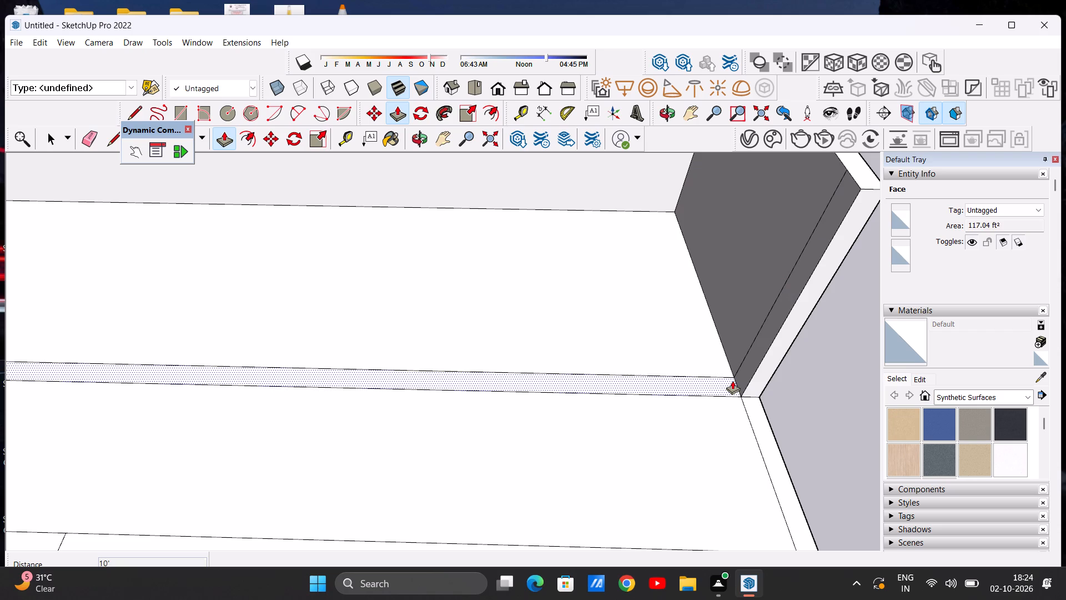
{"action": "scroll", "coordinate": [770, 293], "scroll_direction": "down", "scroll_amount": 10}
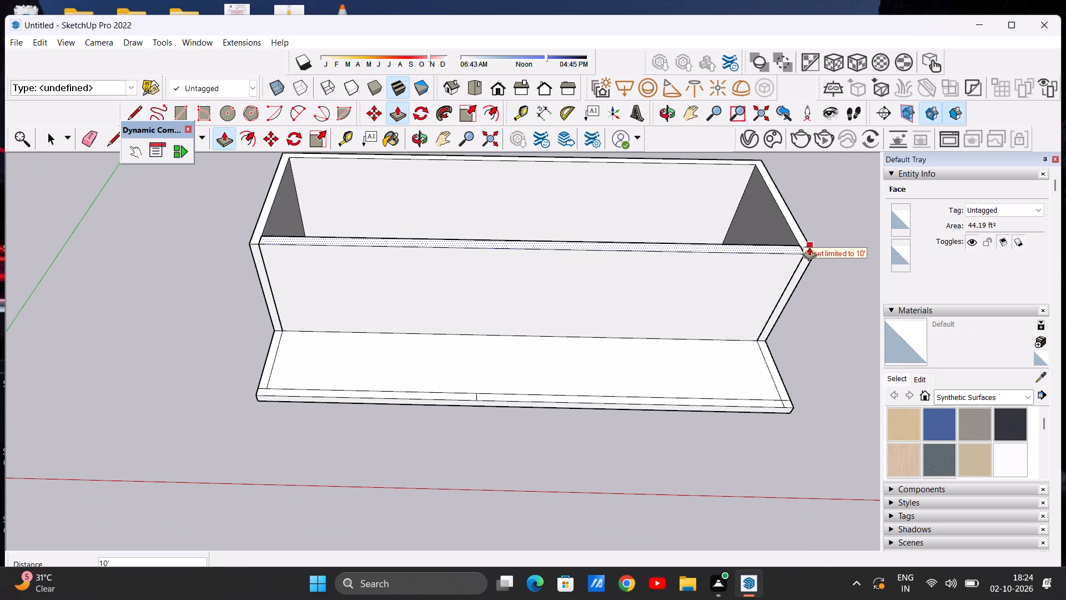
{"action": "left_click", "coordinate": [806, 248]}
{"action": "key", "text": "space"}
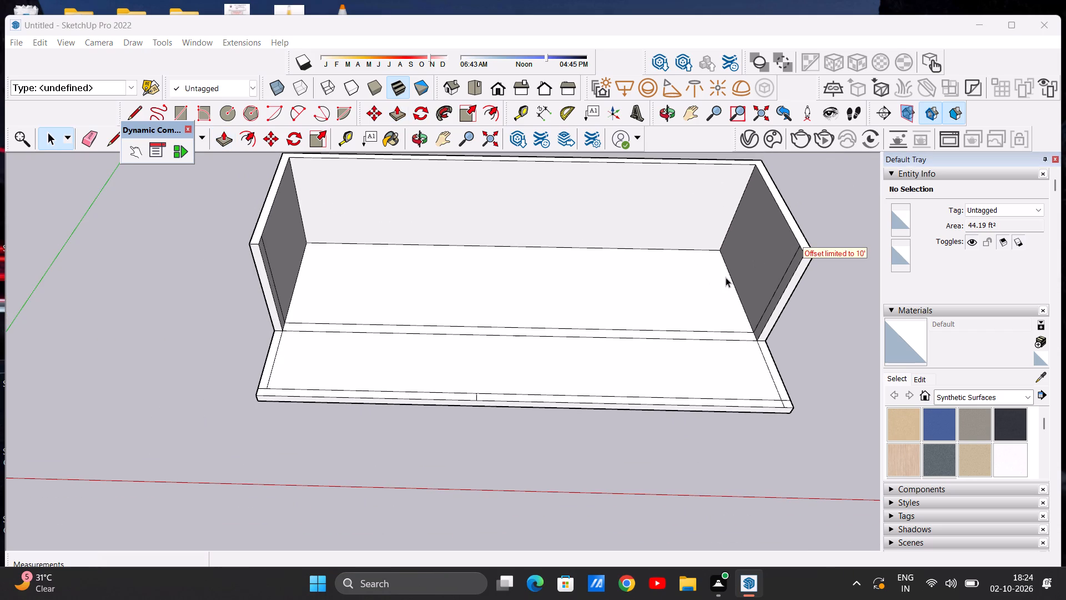
Push/Pull the lengthwise partition strip up 10', level with the tops of the side walls.
{"action": "key", "text": "p"}
{"action": "scroll", "coordinate": [749, 323], "scroll_direction": "up", "scroll_amount": 10}
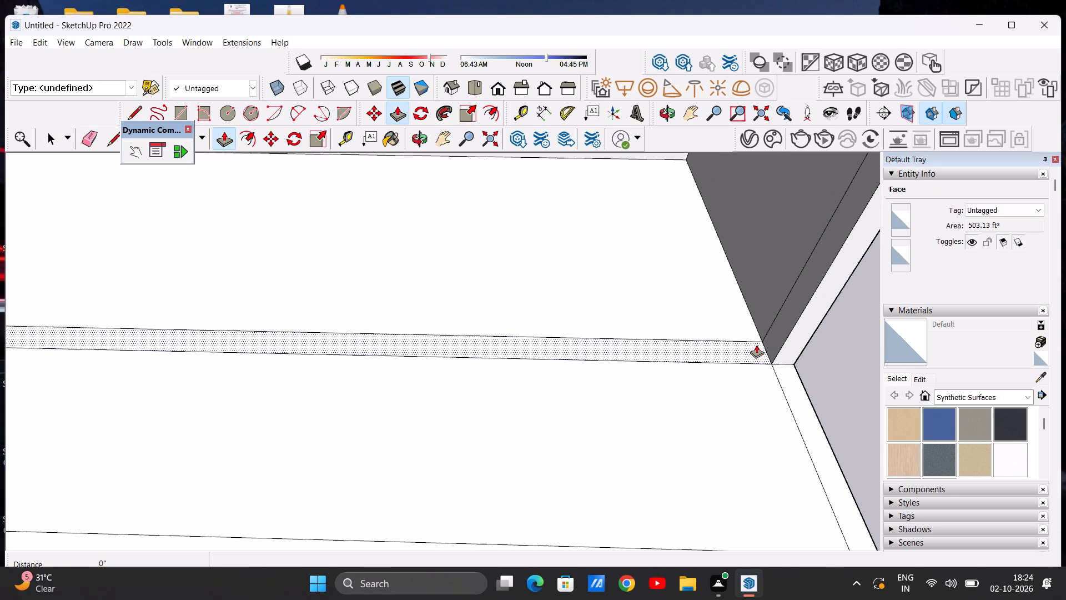
{"action": "left_click", "coordinate": [756, 345]}
{"action": "scroll", "coordinate": [769, 284], "scroll_direction": "down", "scroll_amount": 16}
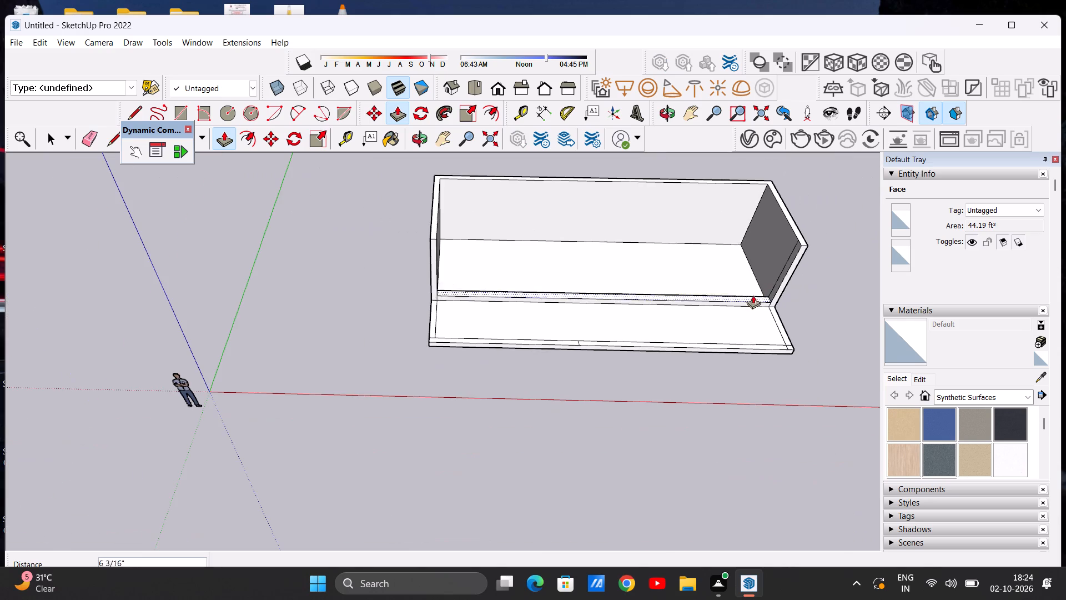
{"action": "scroll", "coordinate": [798, 241], "scroll_direction": "up", "scroll_amount": 11}
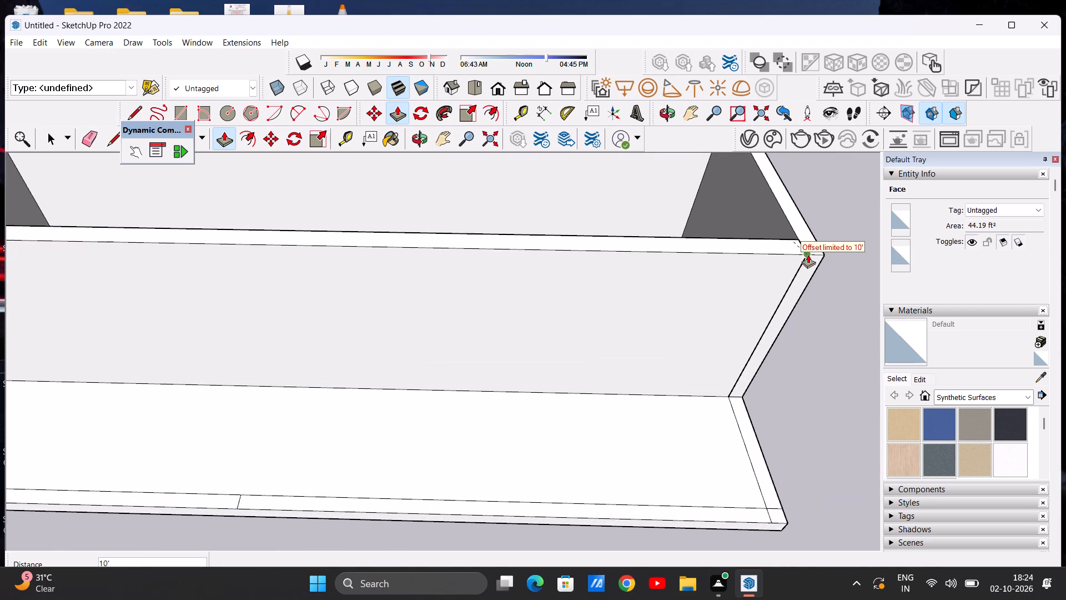
{"action": "left_click", "coordinate": [808, 254]}
{"action": "key", "text": "space"}
Examine the raised walls, the partition and the open front strip of the slab from front, elevated and oblique viewpoints.
{"action": "scroll", "coordinate": [610, 293], "scroll_direction": "down", "scroll_amount": 11}
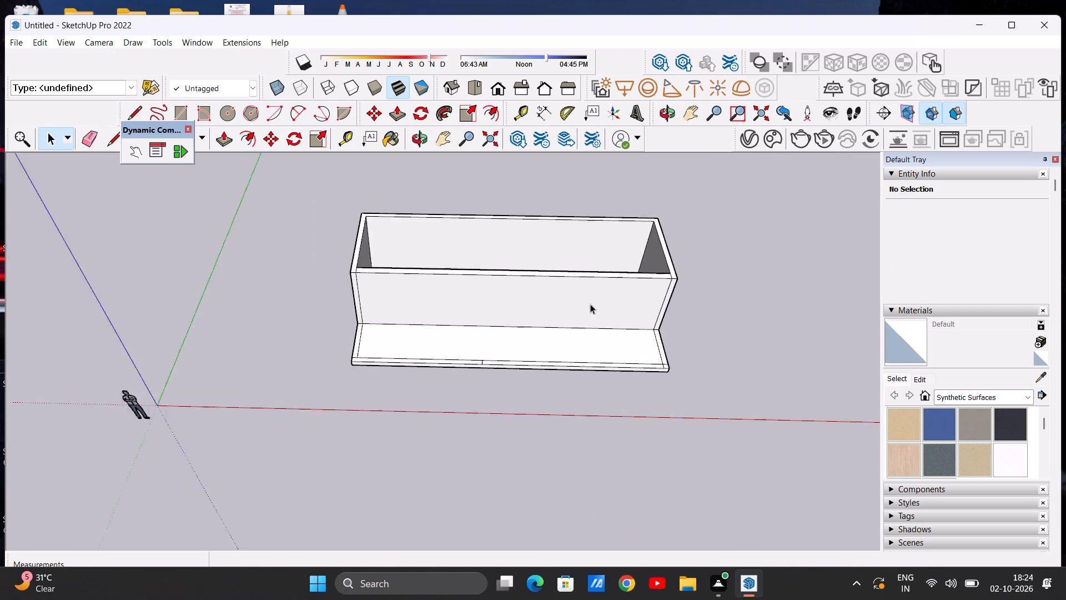
{"action": "scroll", "coordinate": [590, 304], "scroll_direction": "down", "scroll_amount": 2}
{"action": "middle_click_drag", "start_coordinate": [637, 370], "coordinate": [607, 199]}
{"action": "middle_click_drag", "start_coordinate": [590, 407], "coordinate": [600, 384]}
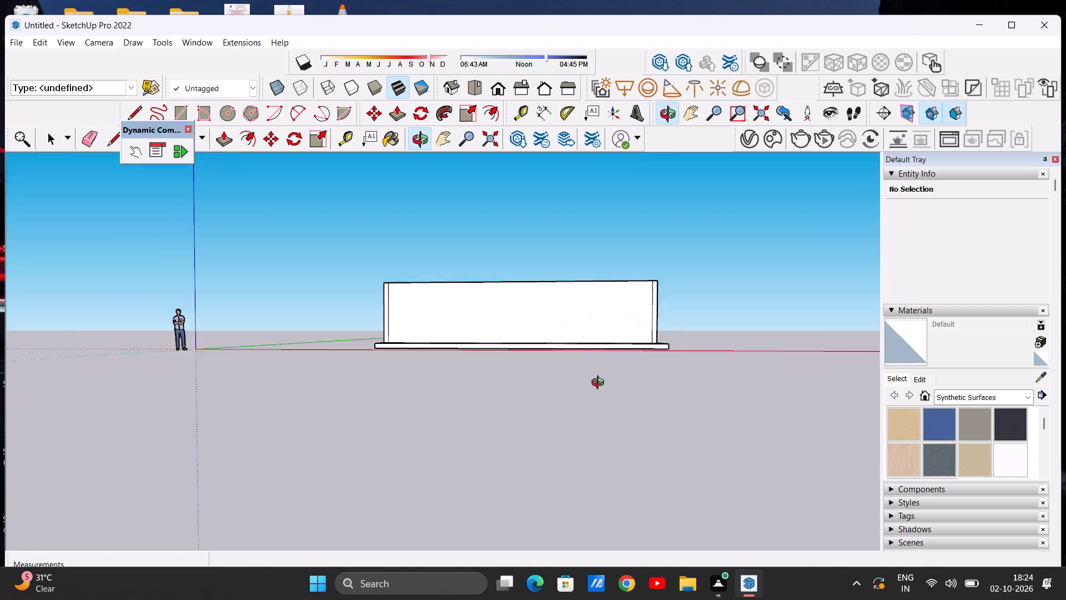
{"action": "middle_click_drag", "start_coordinate": [600, 384], "coordinate": [618, 449]}
{"action": "middle_click_drag", "start_coordinate": [537, 313], "coordinate": [534, 359]}
{"action": "scroll", "coordinate": [604, 301], "scroll_direction": "up", "scroll_amount": 5}
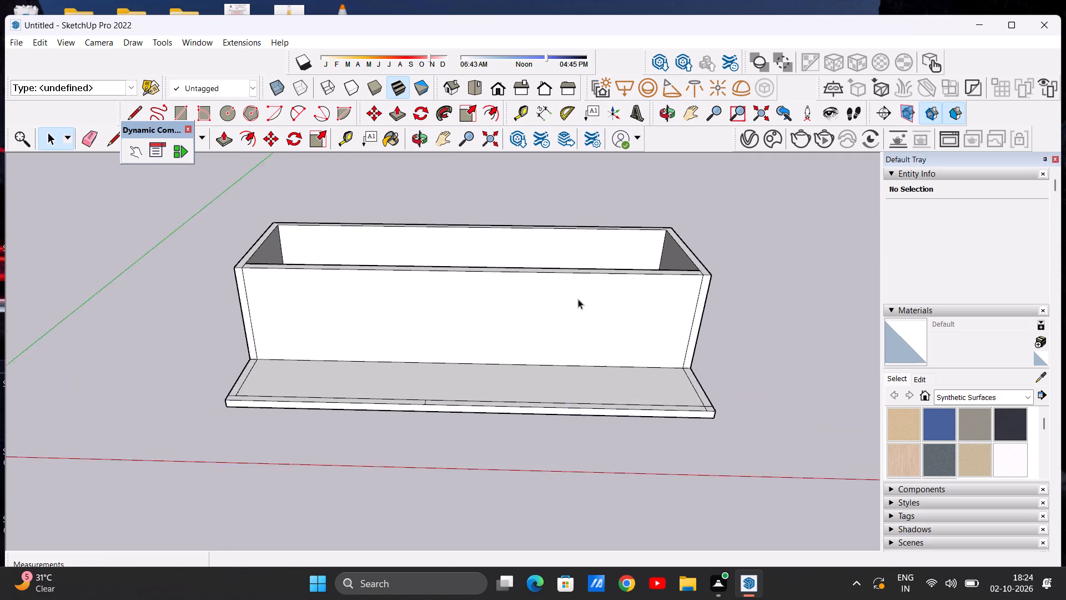
{"action": "scroll", "coordinate": [578, 299], "scroll_direction": "up", "scroll_amount": 1}
{"action": "scroll", "coordinate": [512, 318], "scroll_direction": "down", "scroll_amount": 4}
{"action": "middle_click_drag", "start_coordinate": [411, 303], "coordinate": [409, 389]}
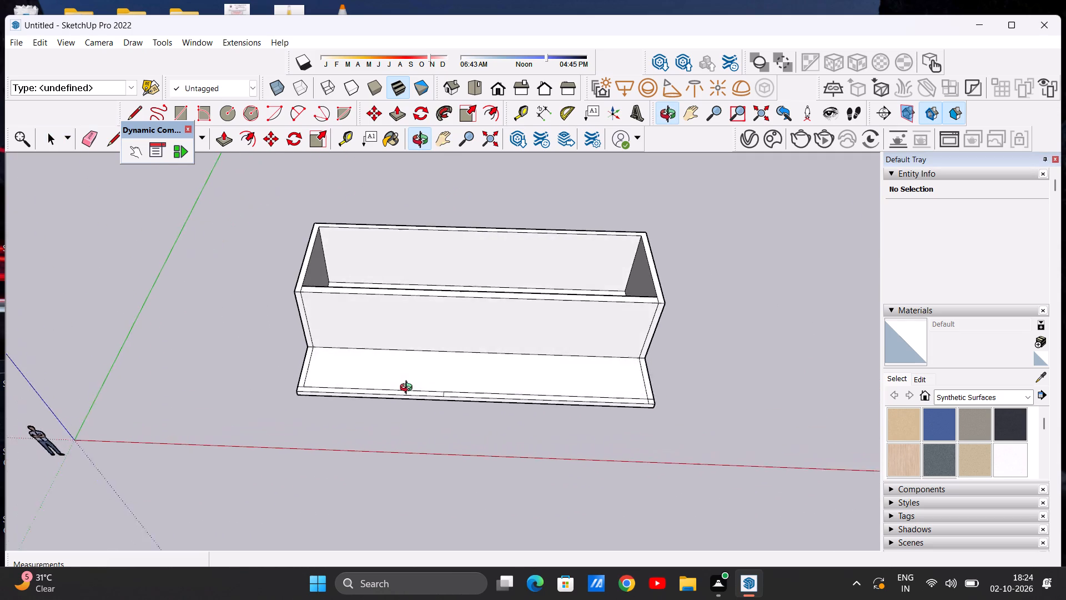
{"action": "middle_click_drag", "start_coordinate": [409, 389], "coordinate": [380, 439]}
{"action": "middle_click_drag", "start_coordinate": [395, 398], "coordinate": [406, 416]}
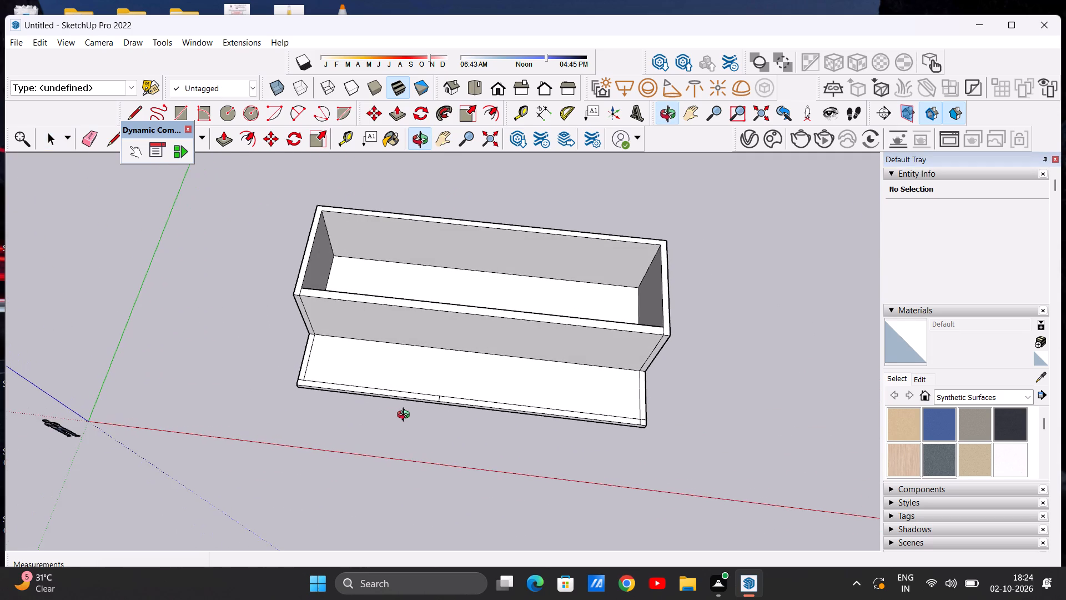
{"action": "middle_click_drag", "start_coordinate": [406, 416], "coordinate": [400, 436]}
{"action": "scroll", "coordinate": [486, 288], "scroll_direction": "up", "scroll_amount": 5}
{"action": "scroll", "coordinate": [479, 287], "scroll_direction": "down", "scroll_amount": 8}
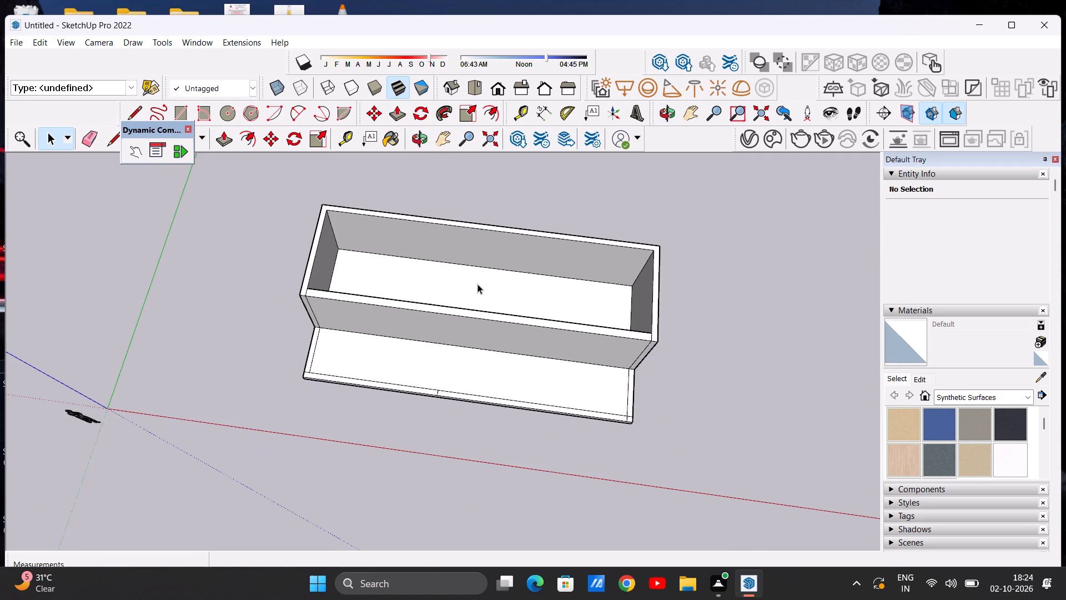
{"action": "middle_click_drag", "start_coordinate": [477, 284], "coordinate": [496, 246]}
{"action": "middle_click_drag", "start_coordinate": [480, 416], "coordinate": [484, 361]}
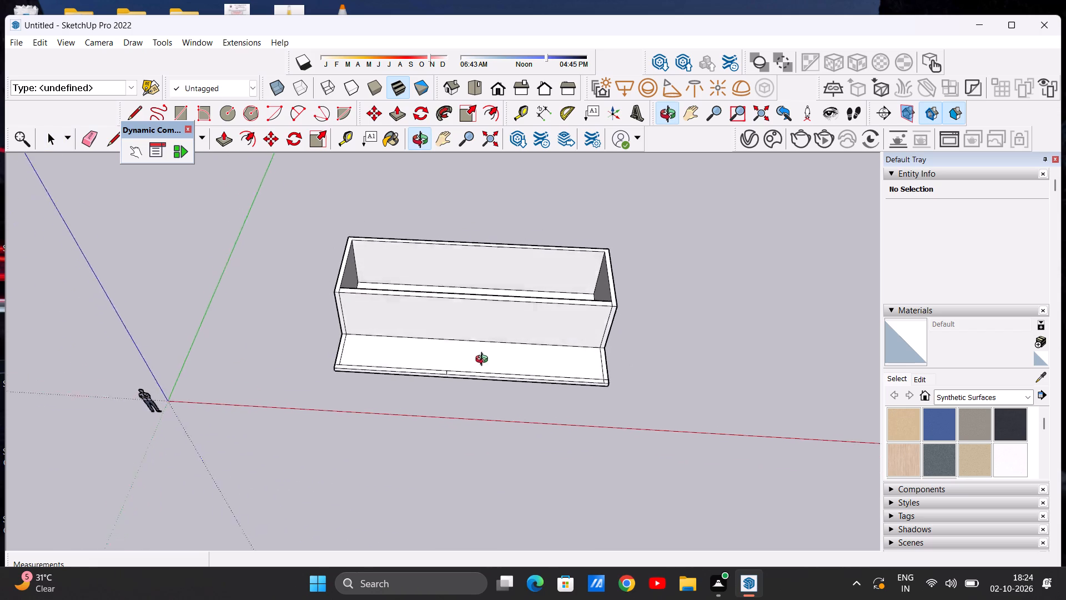
{"action": "middle_click_drag", "start_coordinate": [484, 361], "coordinate": [487, 314]}
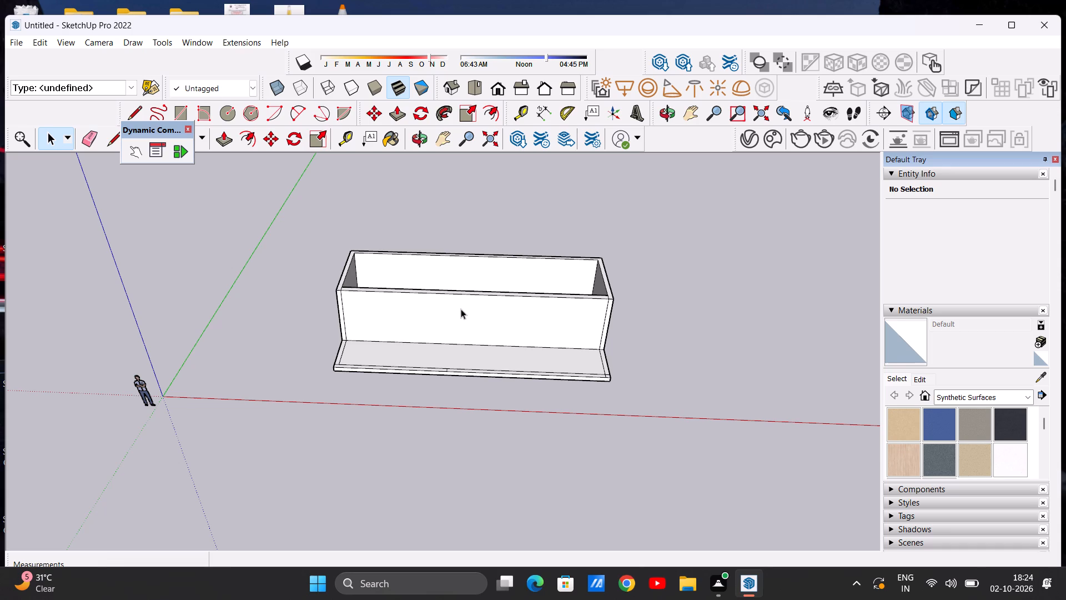
{"action": "scroll", "coordinate": [477, 332], "scroll_direction": "up", "scroll_amount": 5}
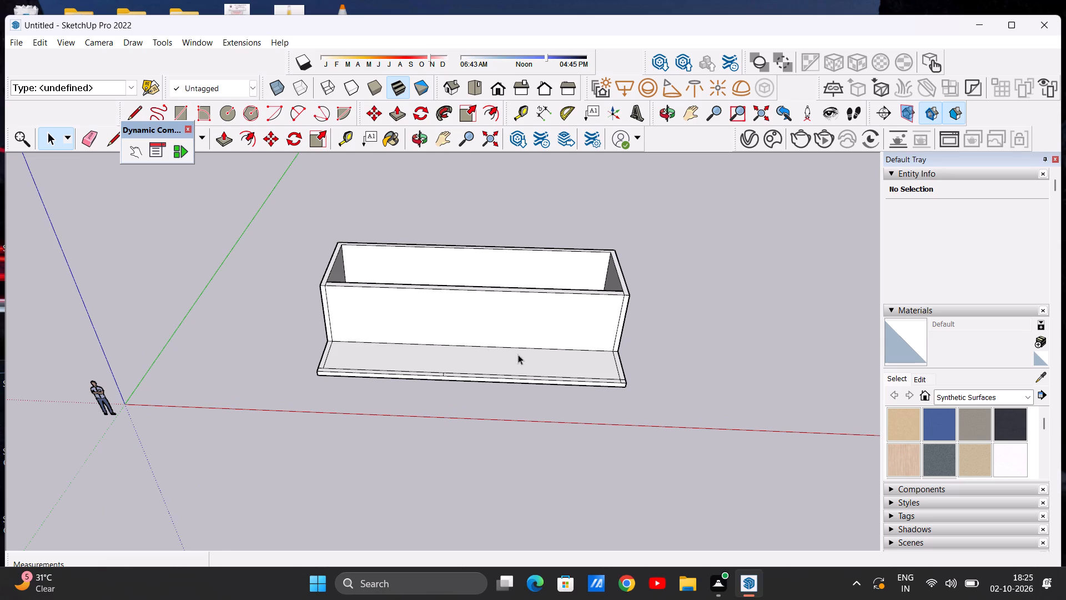
{"action": "scroll", "coordinate": [541, 362], "scroll_direction": "down", "scroll_amount": 2}
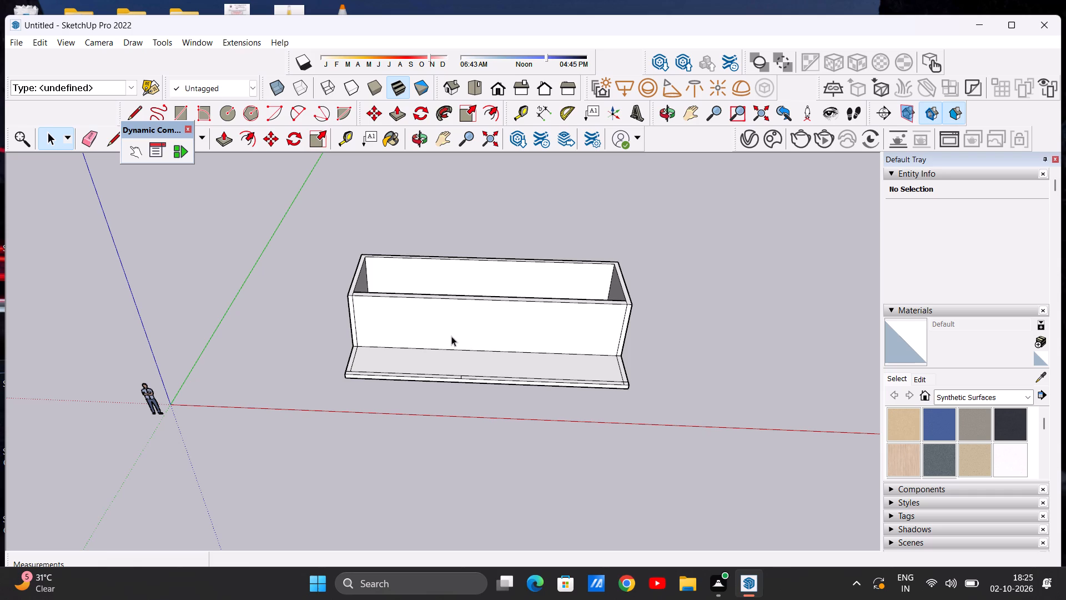
{"action": "scroll", "coordinate": [450, 338], "scroll_direction": "down", "scroll_amount": 2}
{"action": "middle_click_drag", "start_coordinate": [567, 358], "coordinate": [564, 358]}
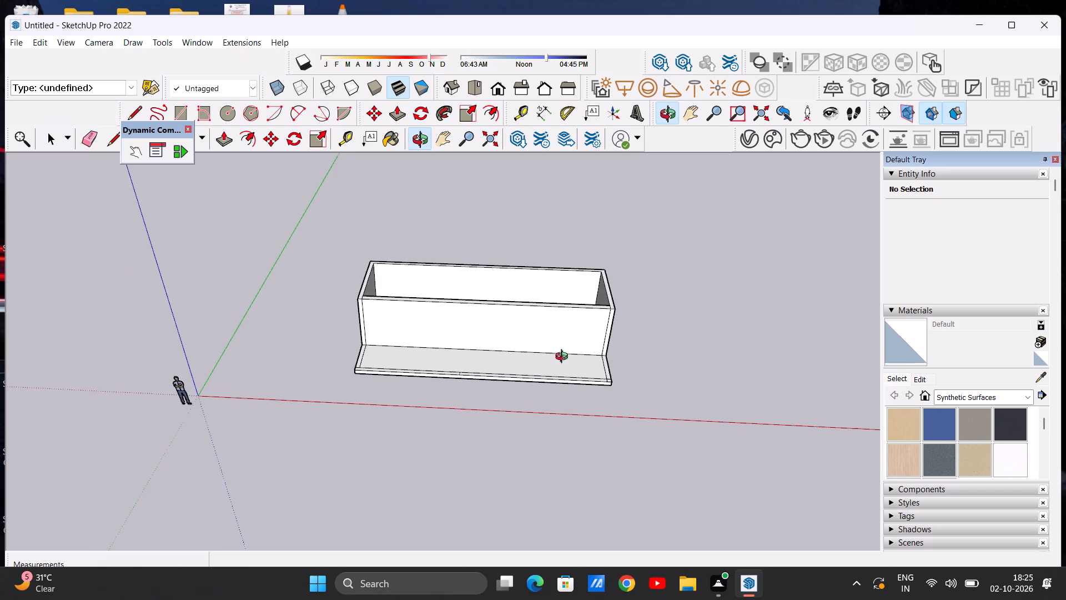
{"action": "middle_click_drag", "start_coordinate": [564, 358], "coordinate": [372, 391]}
{"action": "middle_click", "coordinate": [372, 391]}
{"action": "scroll", "coordinate": [405, 369], "scroll_direction": "down", "scroll_amount": 4}
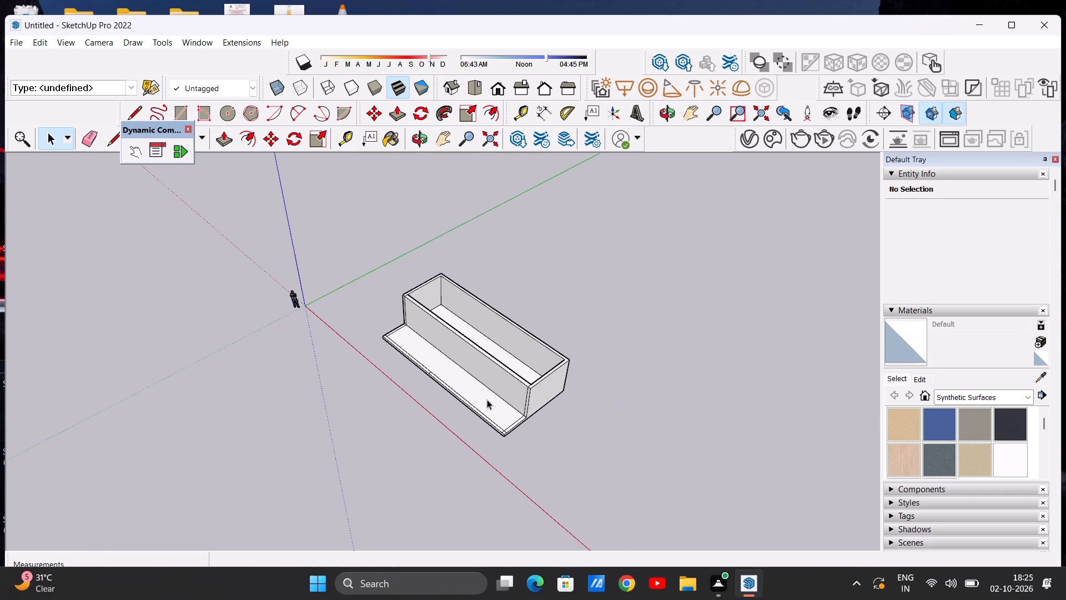
Push/Pull the short front side strip at the slab end farther from the origin up about 4' 6".
{"action": "scroll", "coordinate": [488, 424], "scroll_direction": "up", "scroll_amount": 7}
{"action": "scroll", "coordinate": [542, 424], "scroll_direction": "up", "scroll_amount": 7}
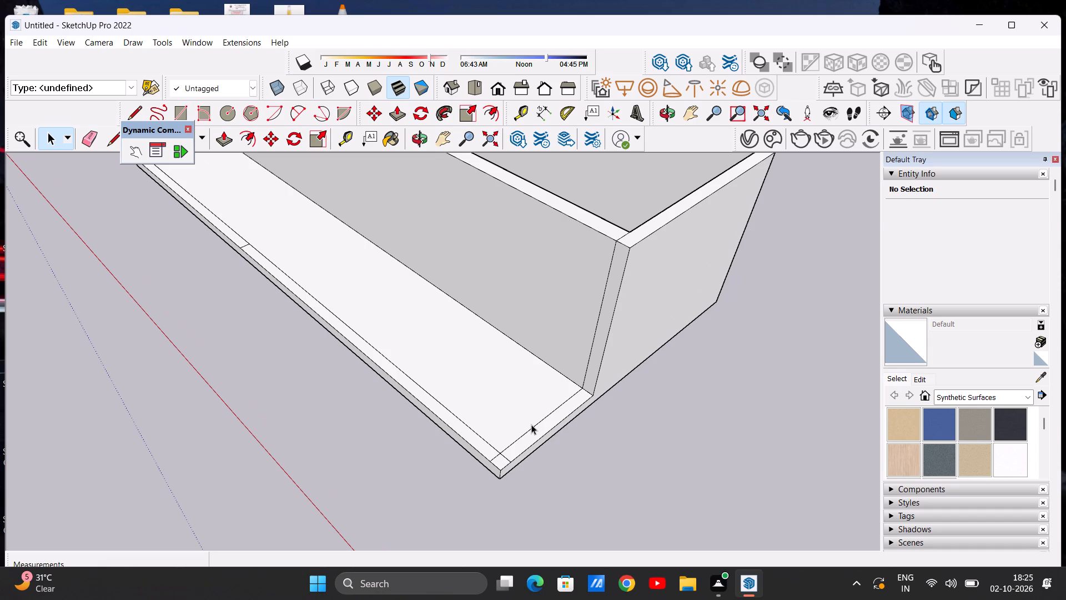
{"action": "key", "text": "p"}
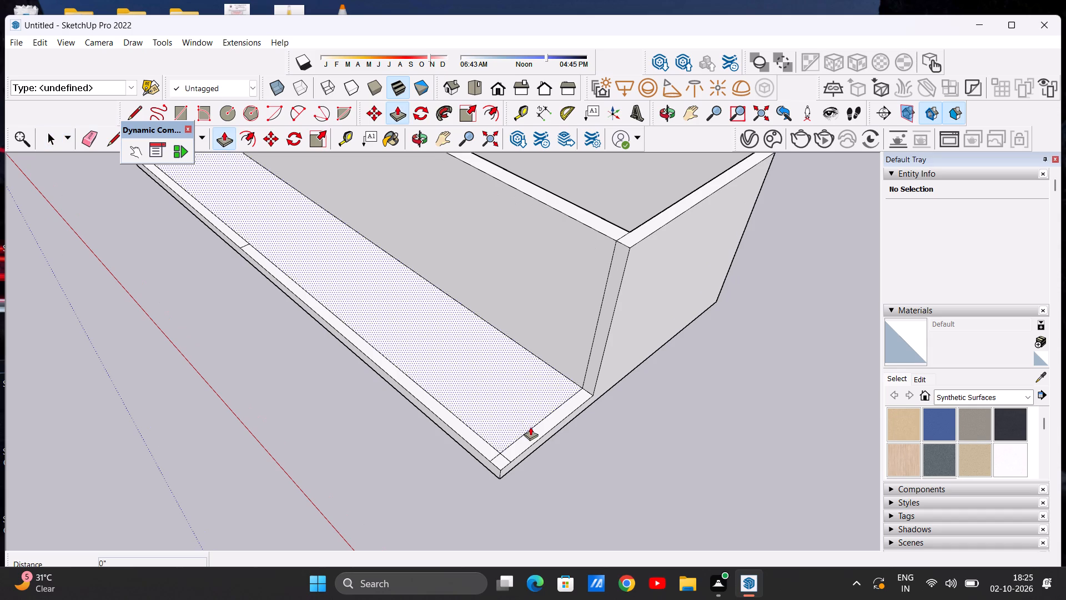
{"action": "left_click", "coordinate": [532, 428]}
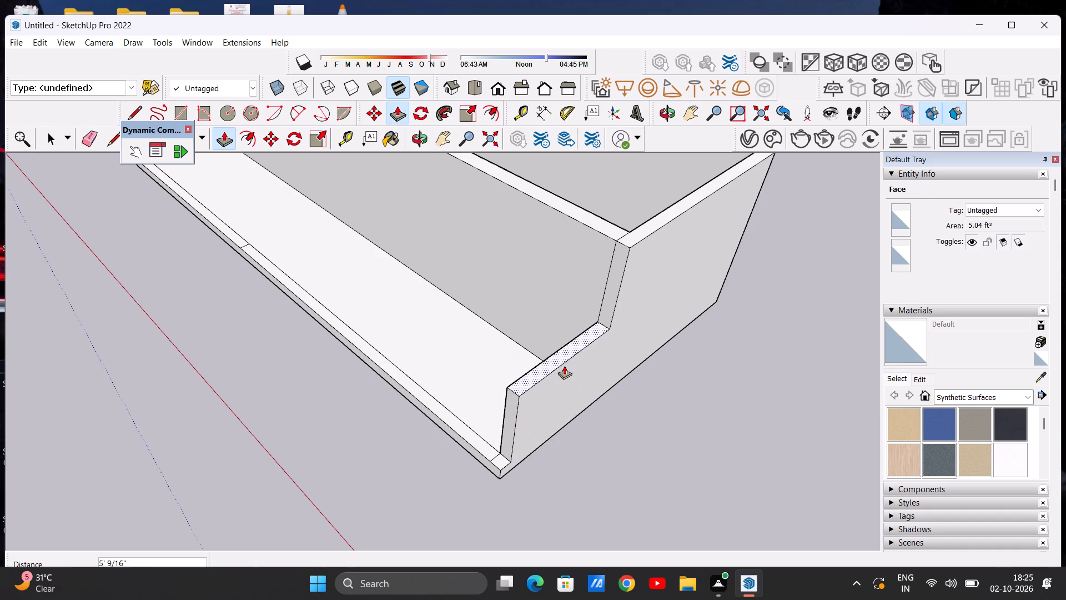
{"action": "middle_click_drag", "start_coordinate": [552, 360], "coordinate": [366, 362]}
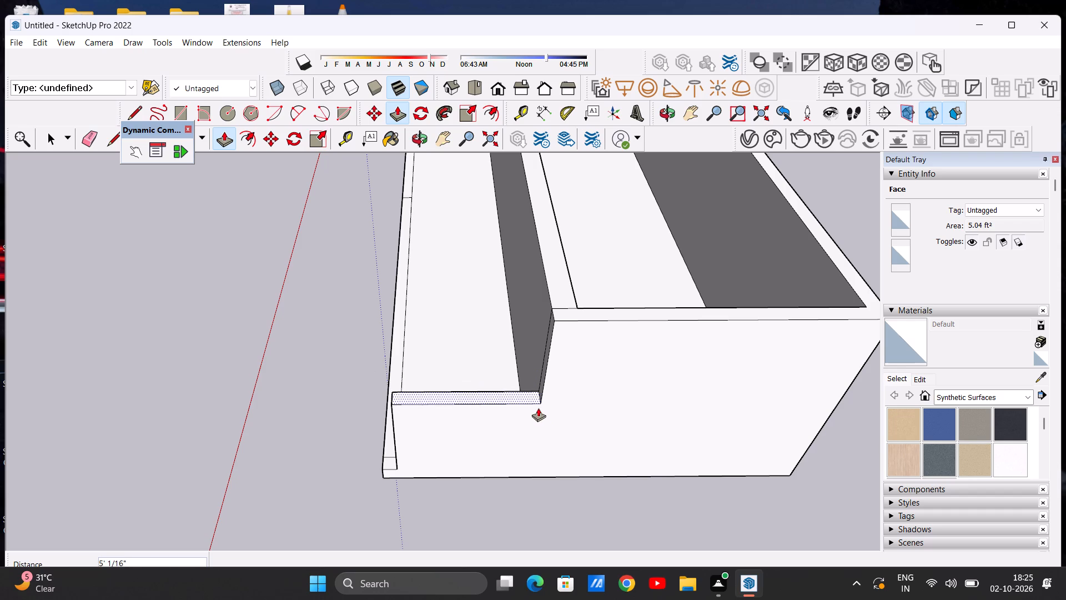
{"action": "left_click", "coordinate": [539, 416]}
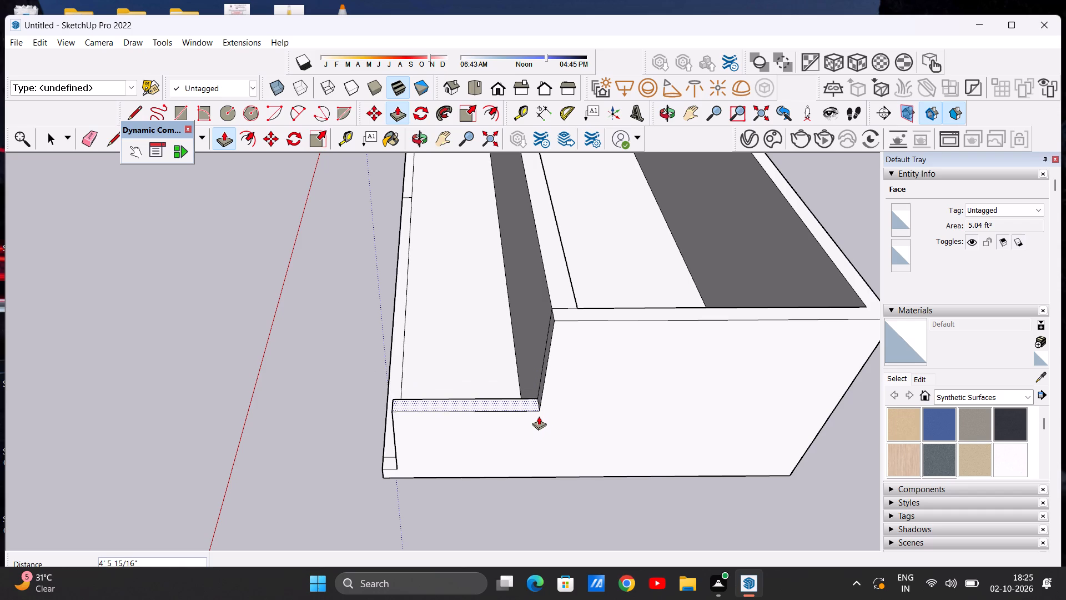
{"action": "key", "text": "space"}
Push/Pull the short front side strip at the end nearer the origin up about 4' 6", level with the opposite low wall.
{"action": "scroll", "coordinate": [477, 368], "scroll_direction": "down", "scroll_amount": 6}
{"action": "middle_click_drag", "start_coordinate": [391, 372], "coordinate": [623, 319]}
{"action": "middle_click_drag", "start_coordinate": [371, 352], "coordinate": [576, 318]}
{"action": "scroll", "coordinate": [555, 326], "scroll_direction": "down", "scroll_amount": 9}
{"action": "scroll", "coordinate": [456, 328], "scroll_direction": "up", "scroll_amount": 7}
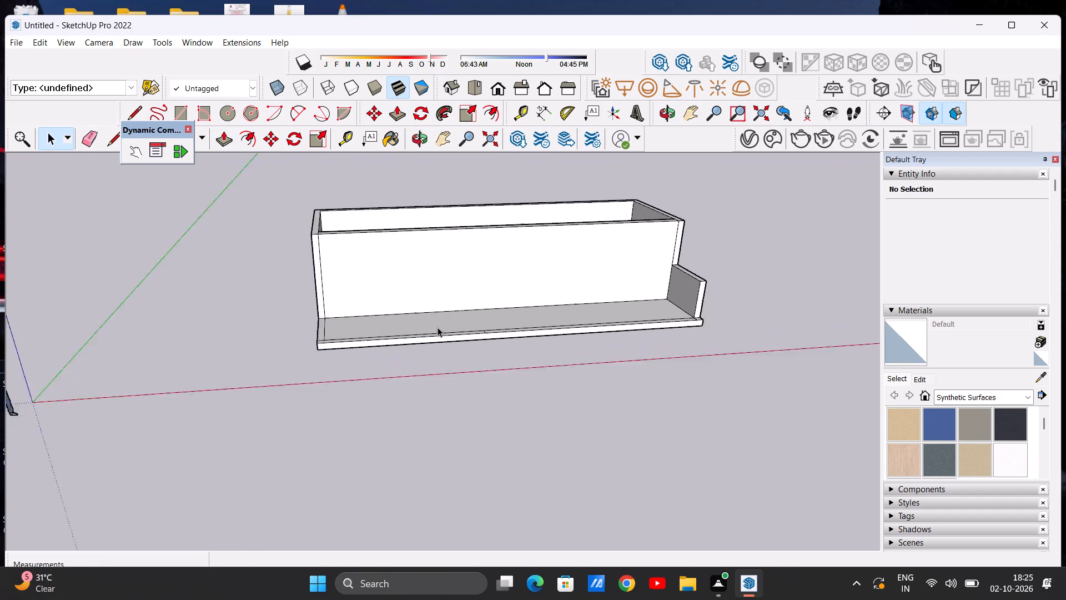
{"action": "scroll", "coordinate": [438, 327], "scroll_direction": "up", "scroll_amount": 1}
{"action": "scroll", "coordinate": [439, 343], "scroll_direction": "down", "scroll_amount": 3}
{"action": "middle_click_drag", "start_coordinate": [484, 362], "coordinate": [491, 292]}
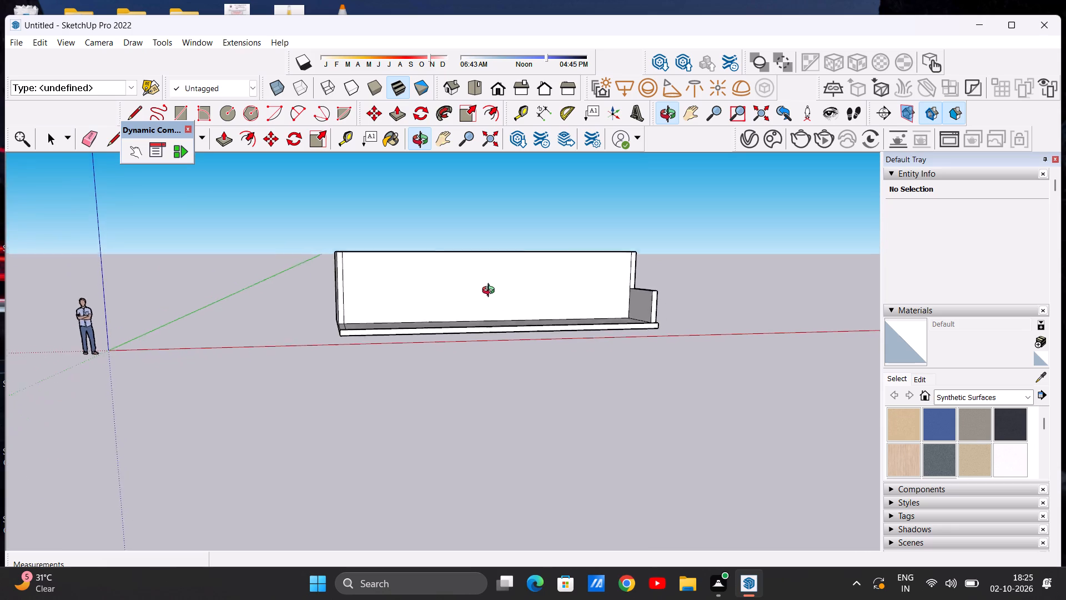
{"action": "middle_click_drag", "start_coordinate": [491, 292], "coordinate": [433, 313]}
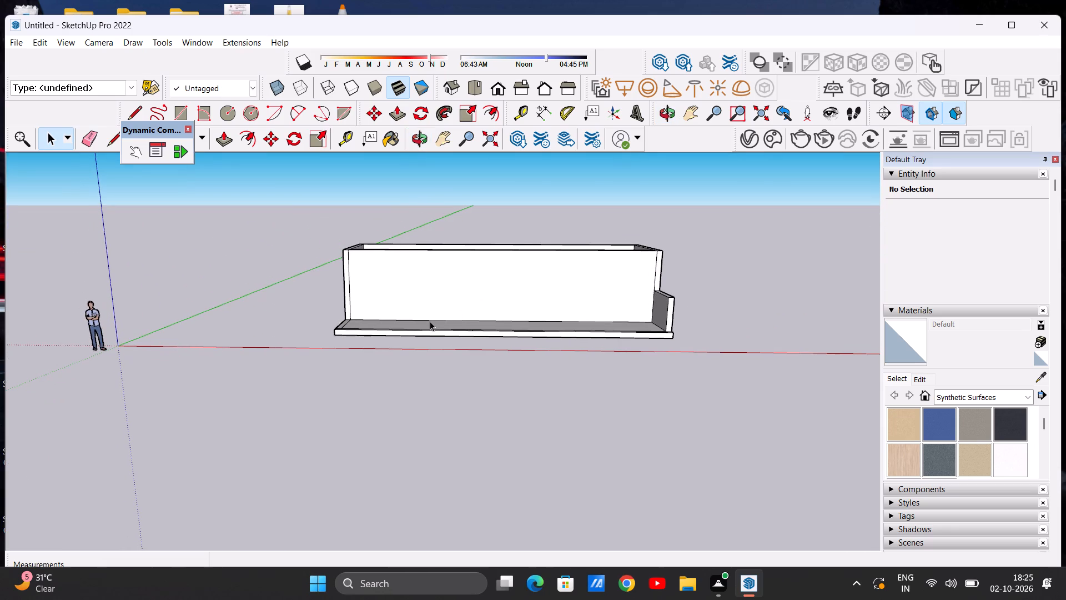
{"action": "scroll", "coordinate": [454, 329], "scroll_direction": "down", "scroll_amount": 4}
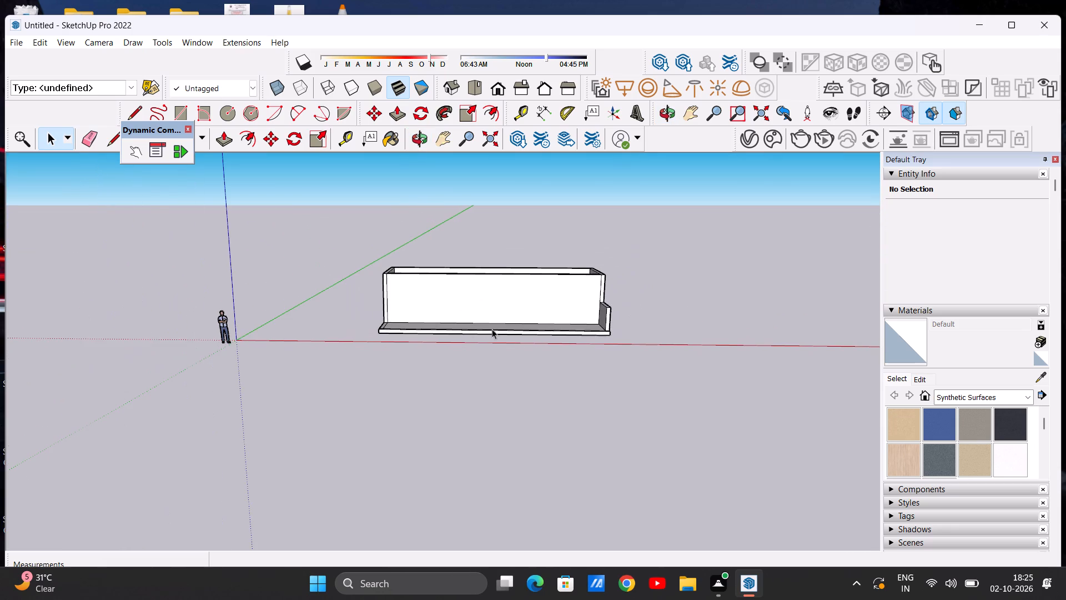
{"action": "middle_click_drag", "start_coordinate": [334, 299], "coordinate": [489, 287]}
{"action": "scroll", "coordinate": [423, 295], "scroll_direction": "up", "scroll_amount": 10}
{"action": "middle_click_drag", "start_coordinate": [373, 346], "coordinate": [372, 453]}
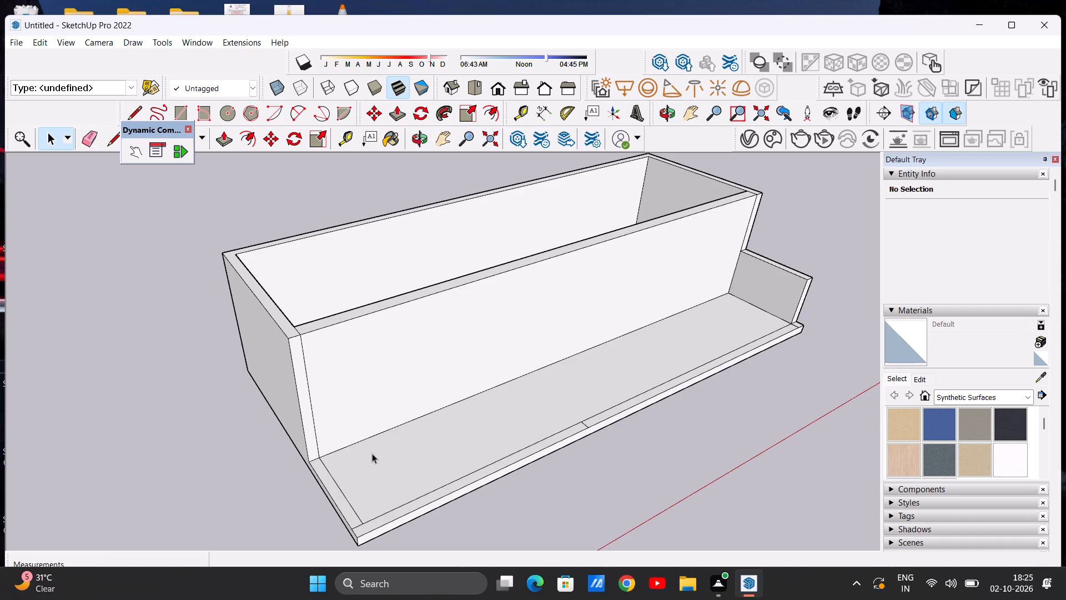
{"action": "key", "text": "p"}
{"action": "scroll", "coordinate": [349, 503], "scroll_direction": "up", "scroll_amount": 7}
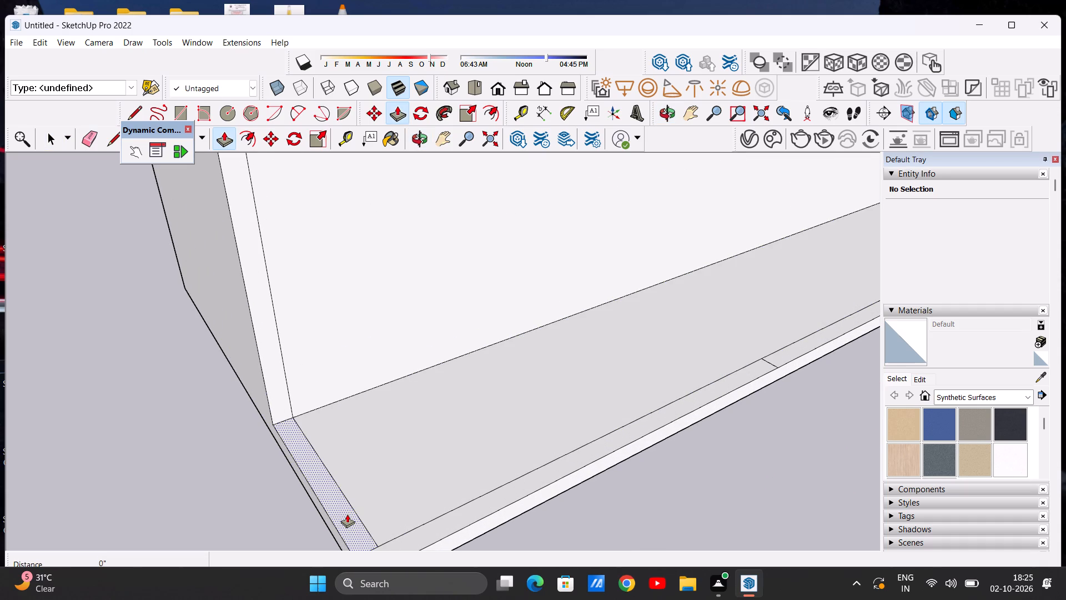
{"action": "left_click", "coordinate": [347, 514]}
{"action": "scroll", "coordinate": [388, 433], "scroll_direction": "down", "scroll_amount": 4}
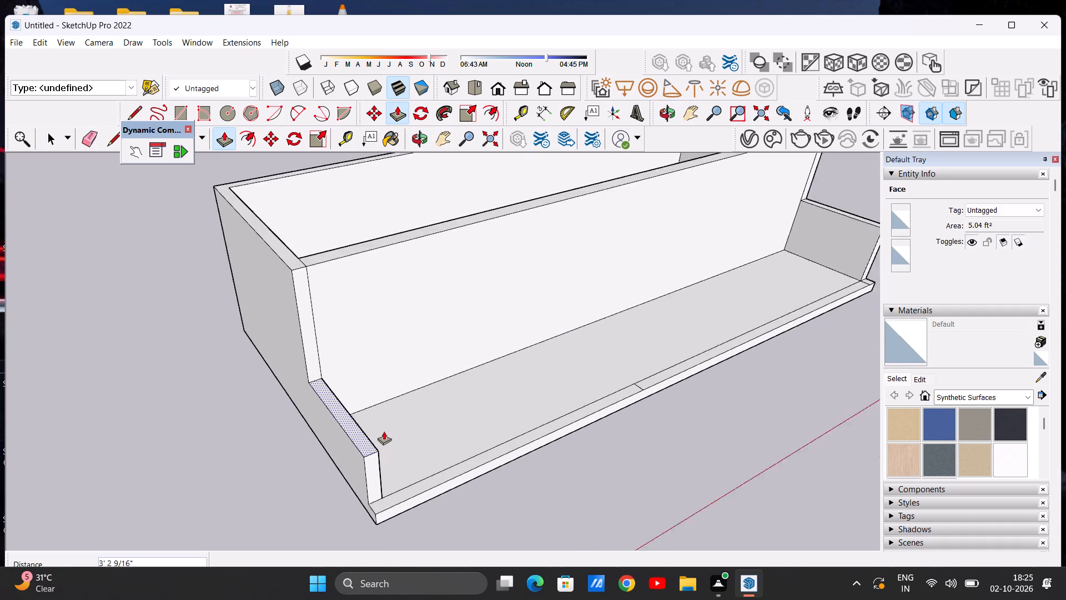
{"action": "scroll", "coordinate": [384, 431], "scroll_direction": "down", "scroll_amount": 8}
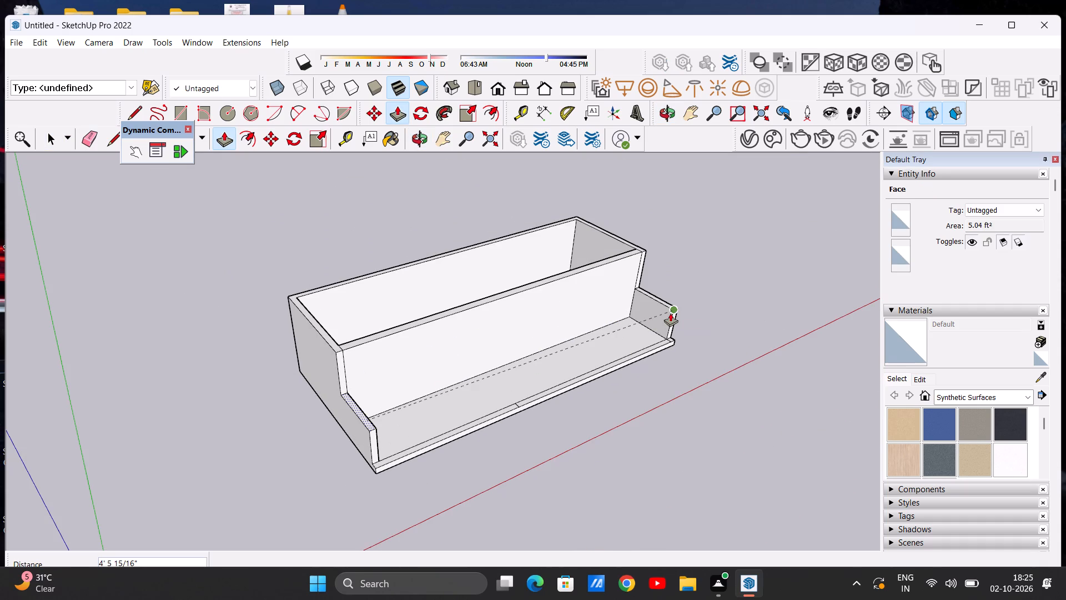
{"action": "left_click", "coordinate": [670, 313]}
{"action": "key", "text": "space"}
Examine the two low front side walls and the walled rear room from front, elevated and near-top viewpoints.
{"action": "scroll", "coordinate": [304, 412], "scroll_direction": "down", "scroll_amount": 6}
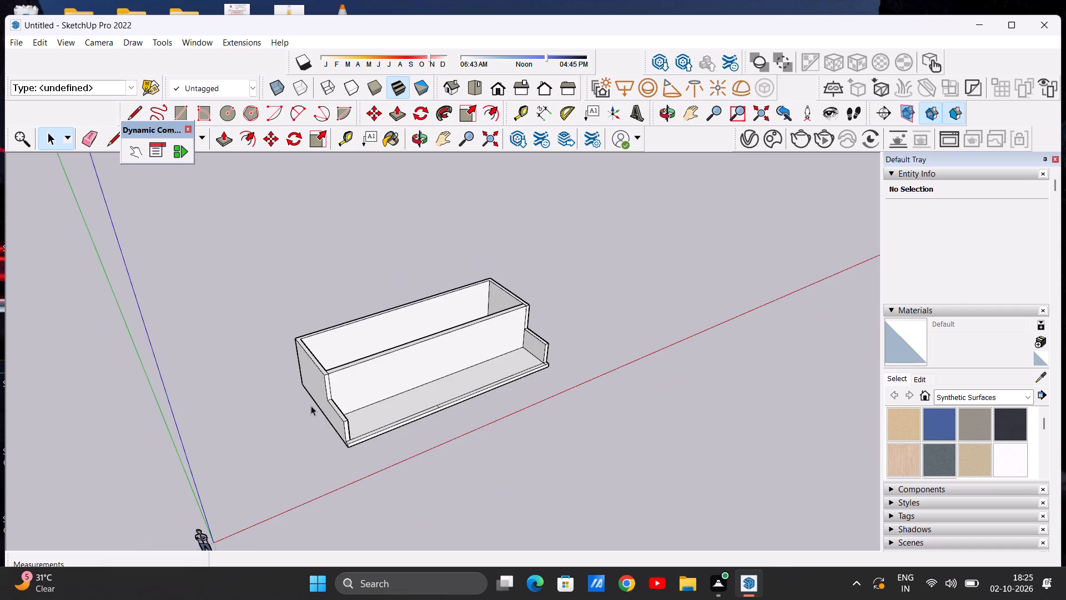
{"action": "scroll", "coordinate": [316, 399], "scroll_direction": "down", "scroll_amount": 4}
{"action": "middle_click_drag", "start_coordinate": [361, 429], "coordinate": [260, 382]}
{"action": "scroll", "coordinate": [326, 361], "scroll_direction": "up", "scroll_amount": 8}
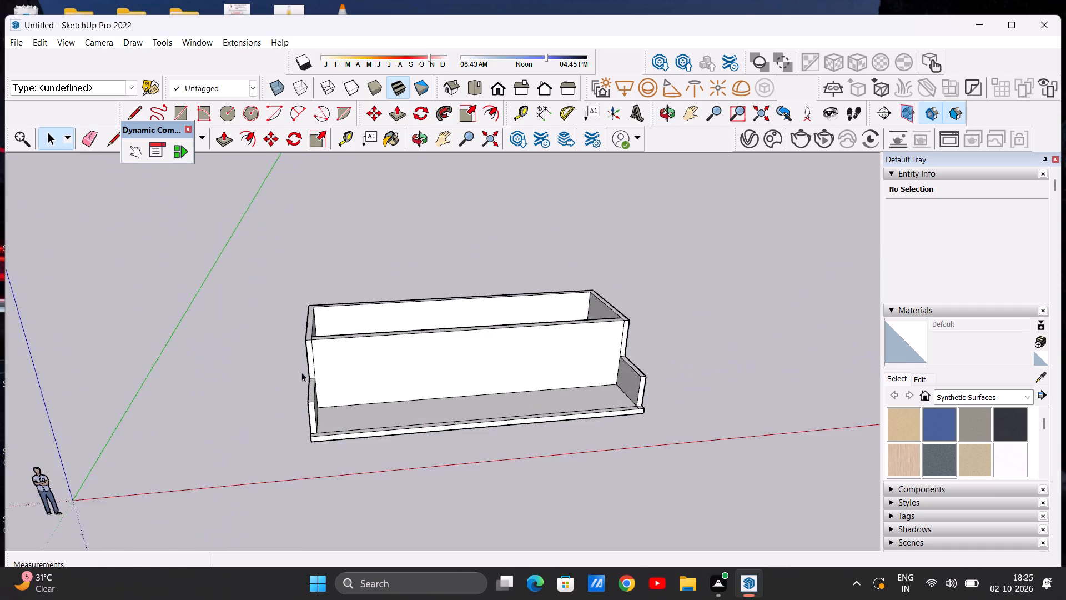
{"action": "scroll", "coordinate": [301, 372], "scroll_direction": "up", "scroll_amount": 4}
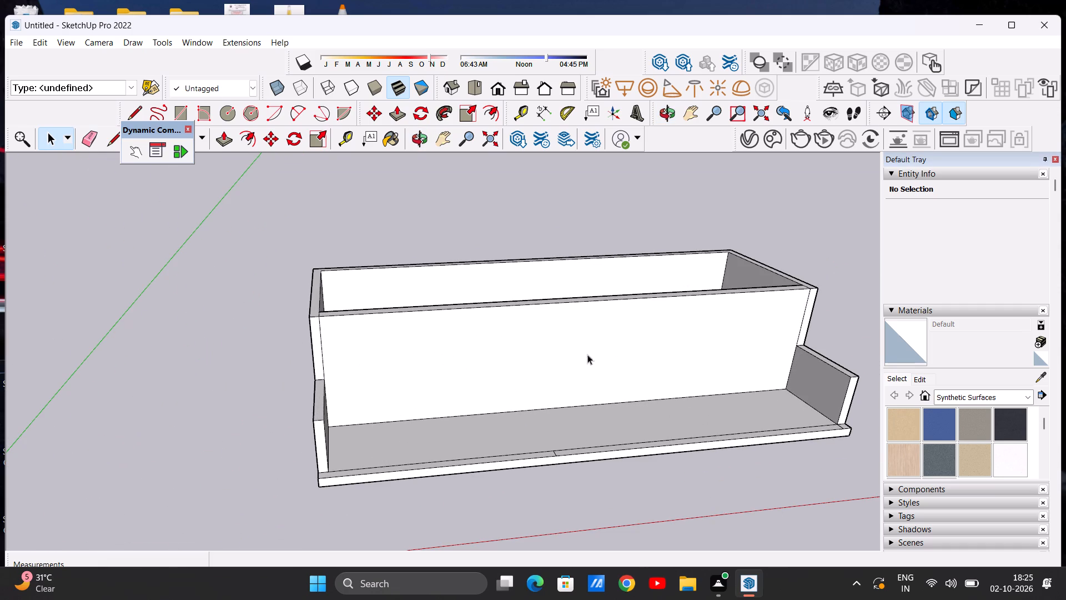
{"action": "scroll", "coordinate": [572, 393], "scroll_direction": "down", "scroll_amount": 3}
{"action": "middle_click_drag", "start_coordinate": [569, 402], "coordinate": [511, 337]}
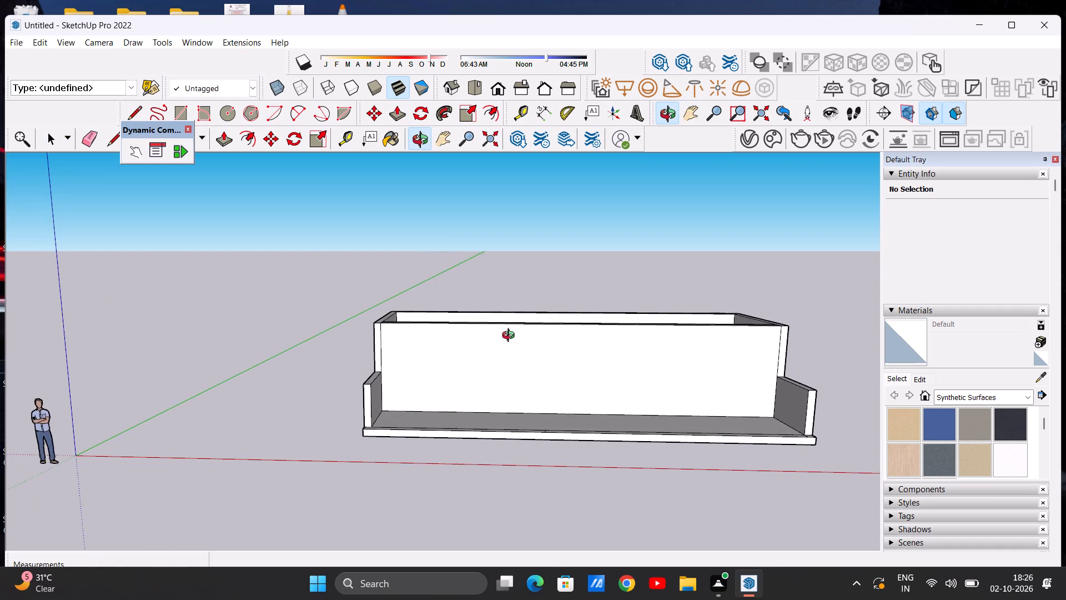
{"action": "middle_click_drag", "start_coordinate": [511, 337], "coordinate": [499, 376]}
{"action": "scroll", "coordinate": [511, 390], "scroll_direction": "down", "scroll_amount": 3}
{"action": "scroll", "coordinate": [423, 393], "scroll_direction": "up", "scroll_amount": 2}
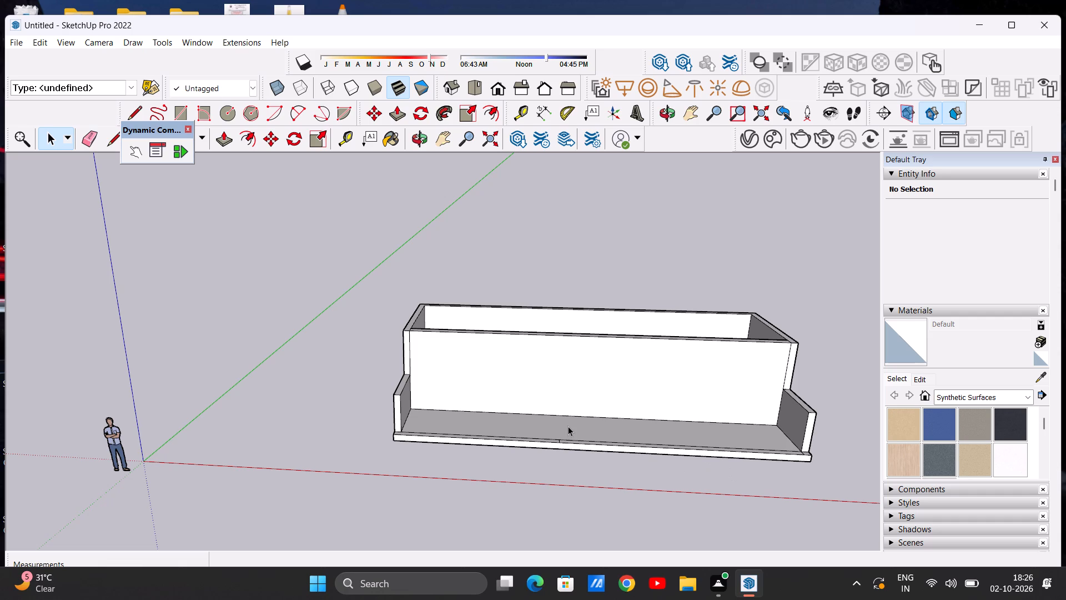
{"action": "scroll", "coordinate": [475, 423], "scroll_direction": "down", "scroll_amount": 3}
{"action": "scroll", "coordinate": [413, 374], "scroll_direction": "up", "scroll_amount": 1}
{"action": "scroll", "coordinate": [373, 397], "scroll_direction": "down", "scroll_amount": 10}
{"action": "scroll", "coordinate": [441, 386], "scroll_direction": "up", "scroll_amount": 12}
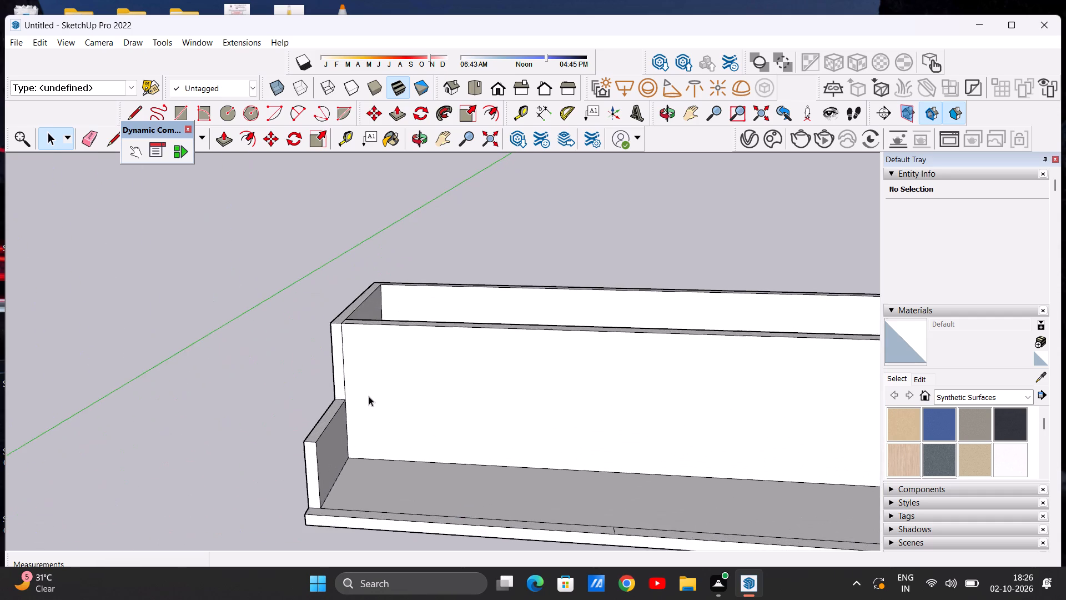
{"action": "scroll", "coordinate": [418, 422], "scroll_direction": "down", "scroll_amount": 5}
{"action": "scroll", "coordinate": [511, 430], "scroll_direction": "down", "scroll_amount": 2}
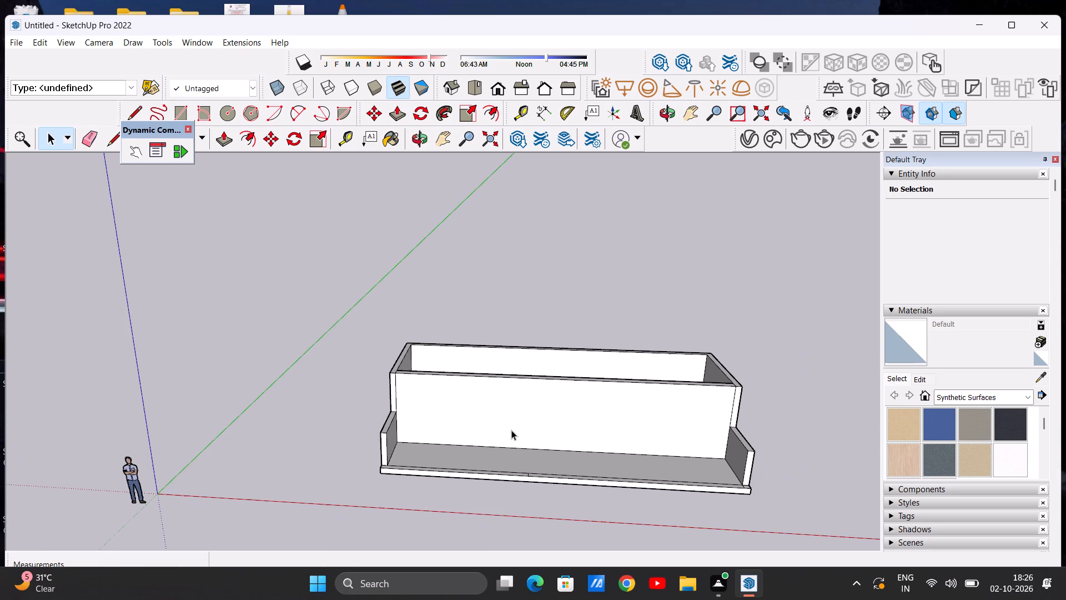
{"action": "middle_click_drag", "start_coordinate": [531, 432], "coordinate": [535, 527]}
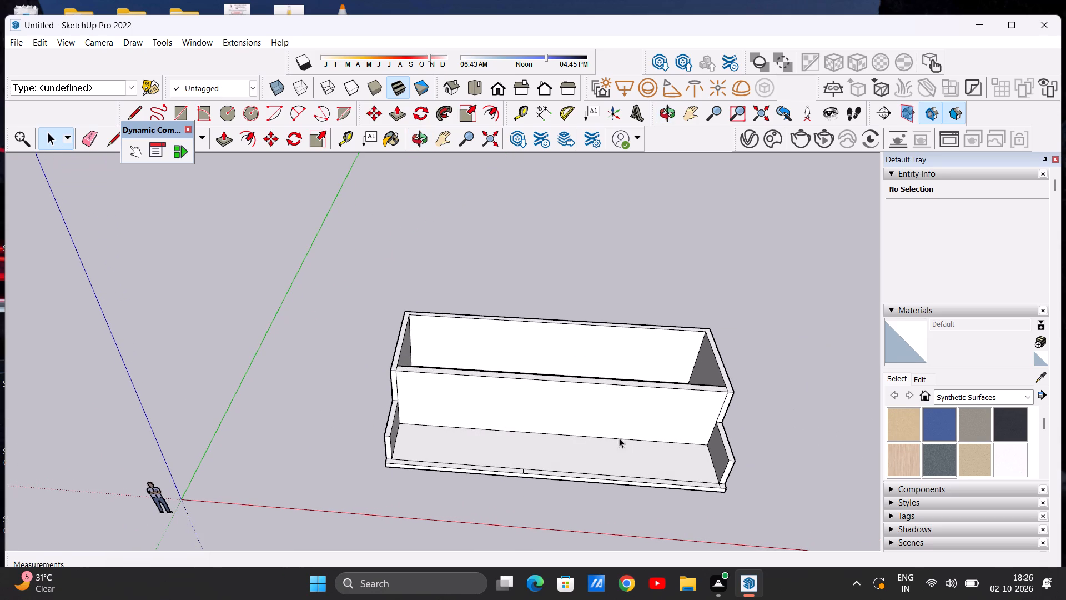
{"action": "middle_click_drag", "start_coordinate": [559, 436], "coordinate": [551, 511]}
{"action": "scroll", "coordinate": [553, 438], "scroll_direction": "down", "scroll_amount": 2}
{"action": "middle_click_drag", "start_coordinate": [549, 409], "coordinate": [551, 474]}
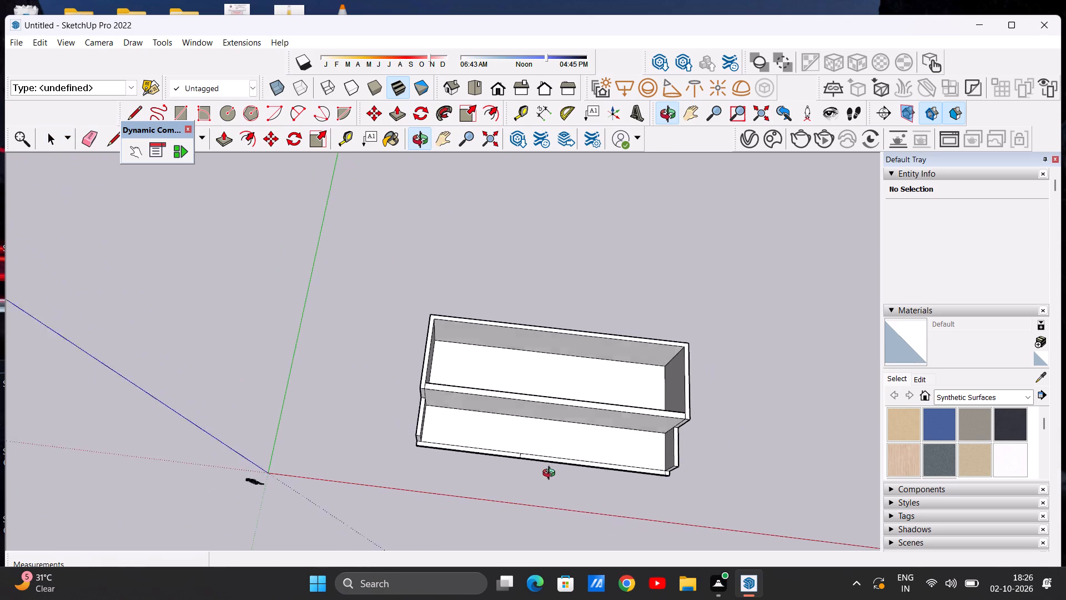
{"action": "middle_click_drag", "start_coordinate": [551, 474], "coordinate": [551, 483]}
{"action": "scroll", "coordinate": [692, 372], "scroll_direction": "up", "scroll_amount": 6}
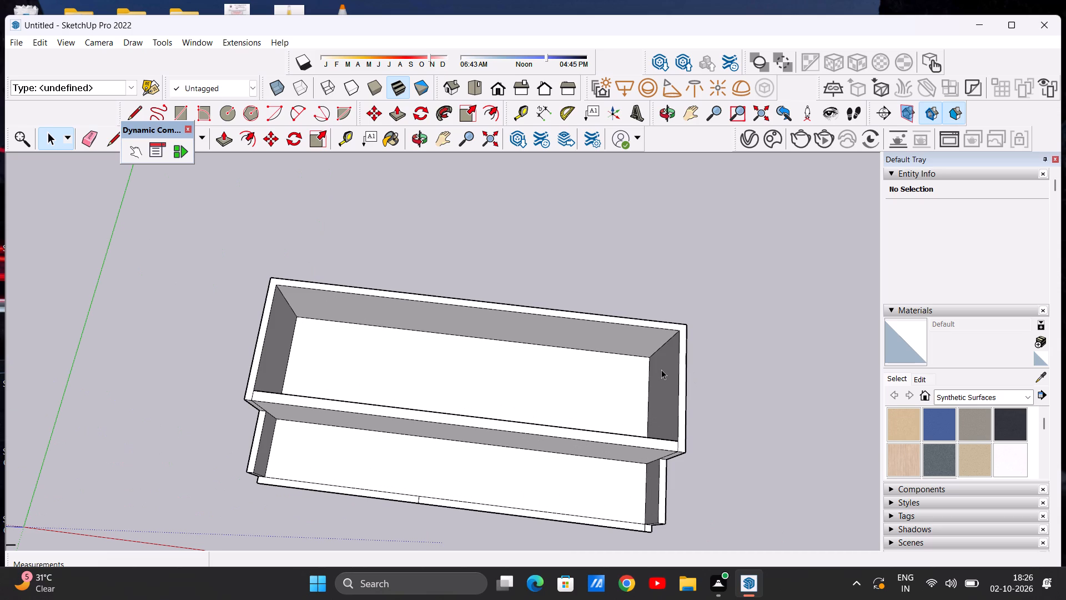
{"action": "scroll", "coordinate": [641, 357], "scroll_direction": "down", "scroll_amount": 5}
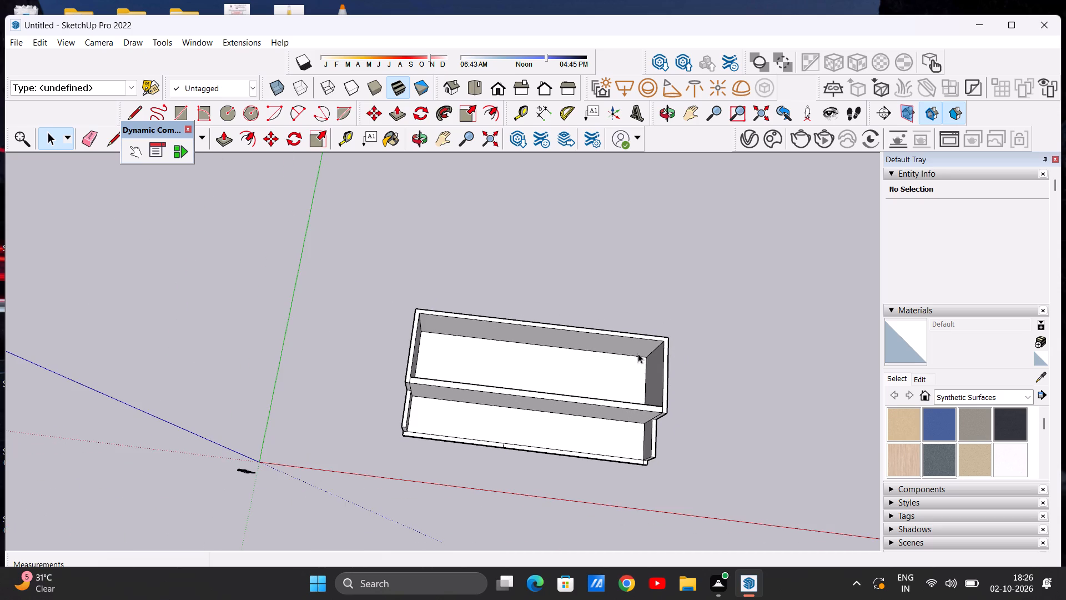
{"action": "scroll", "coordinate": [651, 393], "scroll_direction": "up", "scroll_amount": 5}
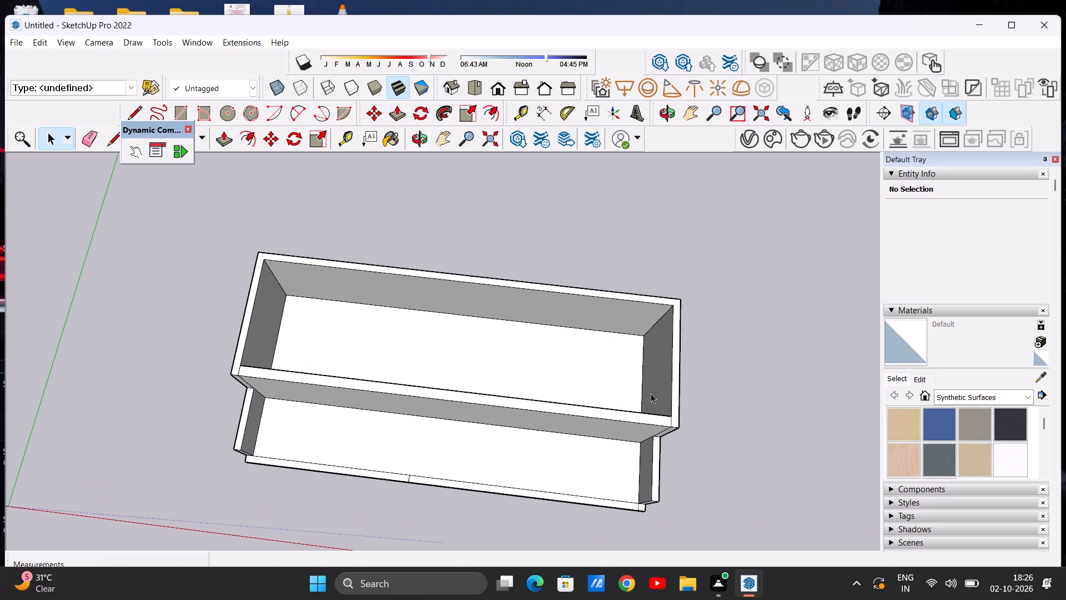
{"action": "scroll", "coordinate": [575, 357], "scroll_direction": "down", "scroll_amount": 20}
{"action": "scroll", "coordinate": [571, 380], "scroll_direction": "up", "scroll_amount": 10}
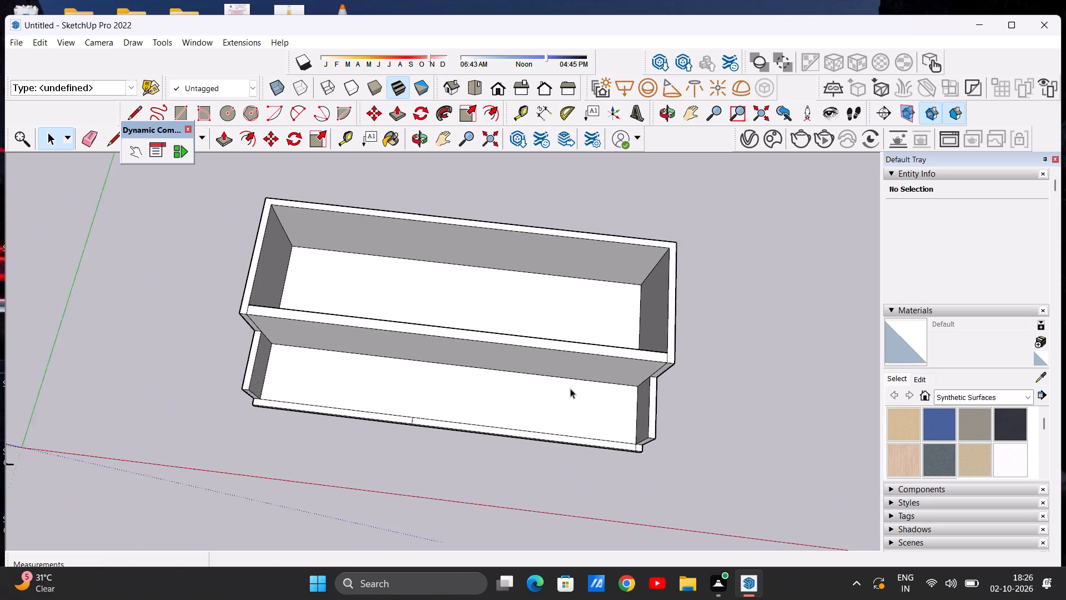
{"action": "scroll", "coordinate": [570, 388], "scroll_direction": "up", "scroll_amount": 1}
{"action": "scroll", "coordinate": [594, 377], "scroll_direction": "down", "scroll_amount": 3}
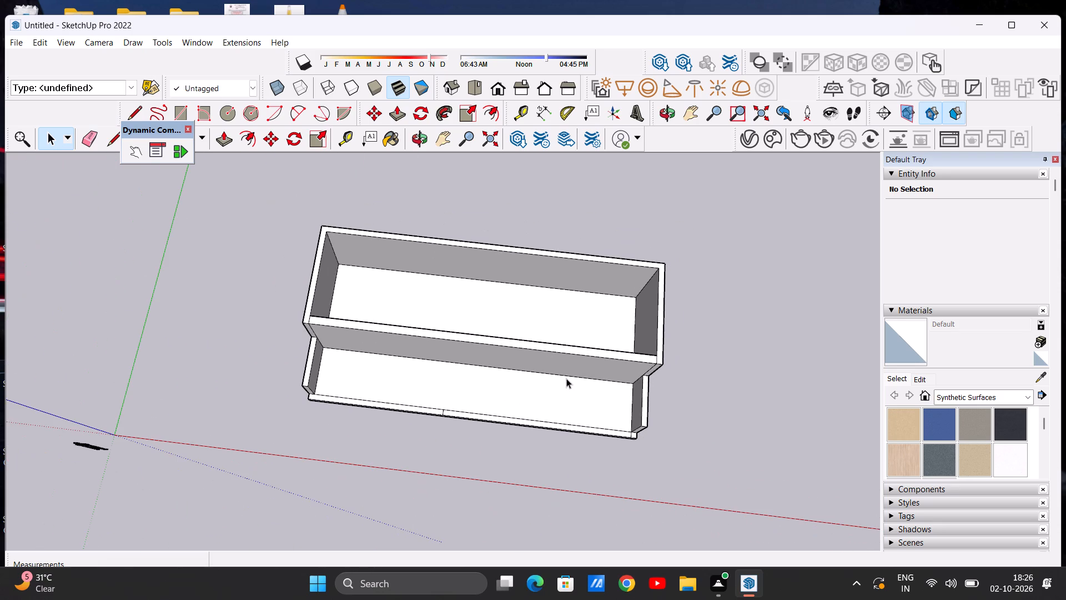
Move the rear room's floor face with its border edges up 10' to the inner top corners of the walls.
{"action": "middle_click_drag", "start_coordinate": [549, 374], "coordinate": [550, 434]}
{"action": "scroll", "coordinate": [595, 351], "scroll_direction": "up", "scroll_amount": 2}
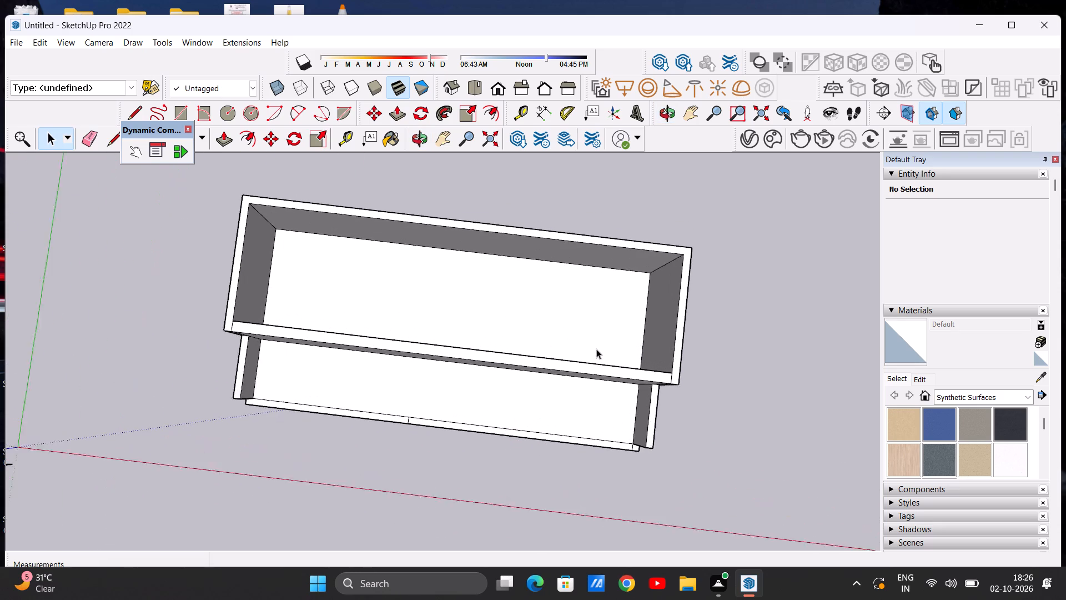
{"action": "scroll", "coordinate": [596, 349], "scroll_direction": "up", "scroll_amount": 1}
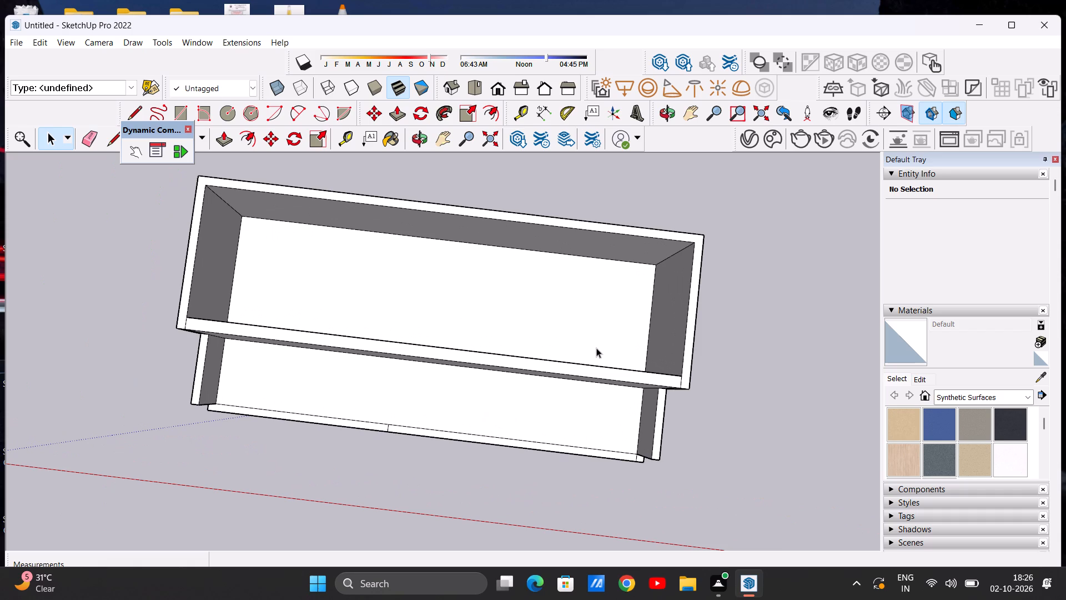
{"action": "double_click", "coordinate": [595, 341]}
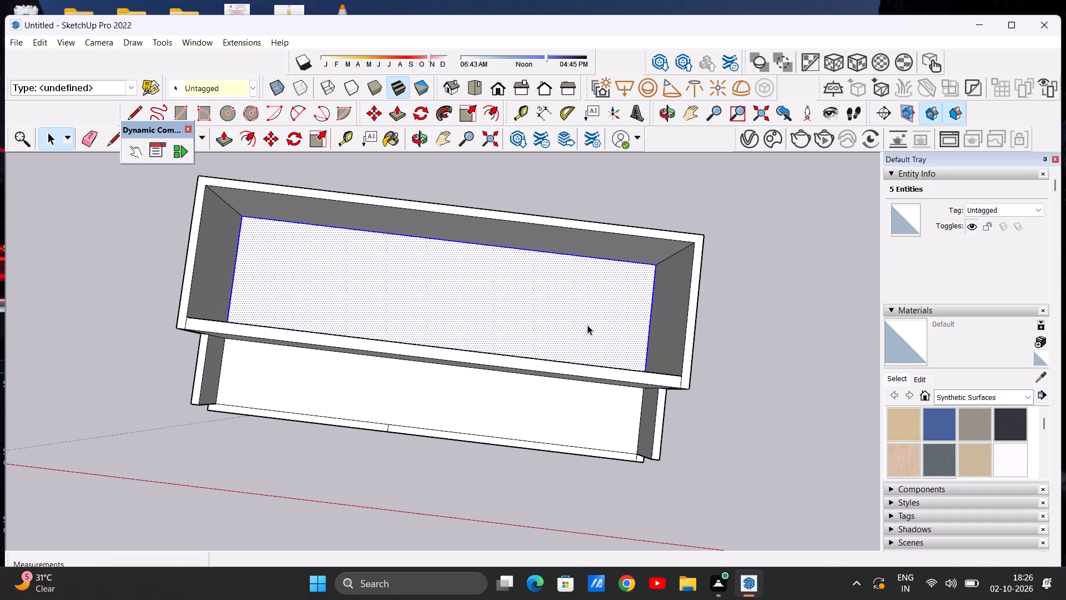
{"action": "key", "text": "m"}
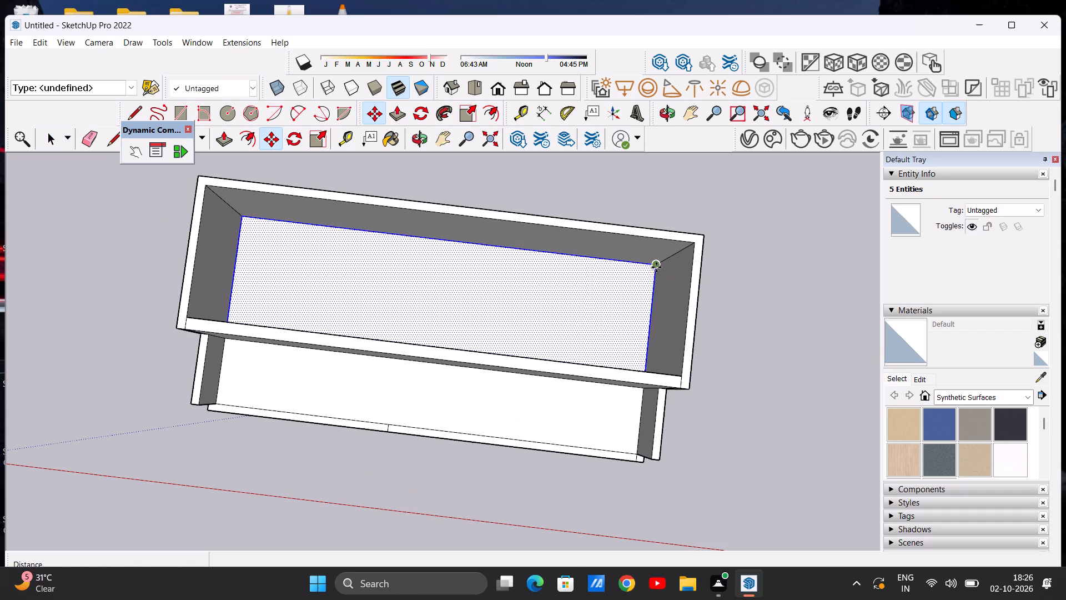
{"action": "left_click", "coordinate": [656, 267]}
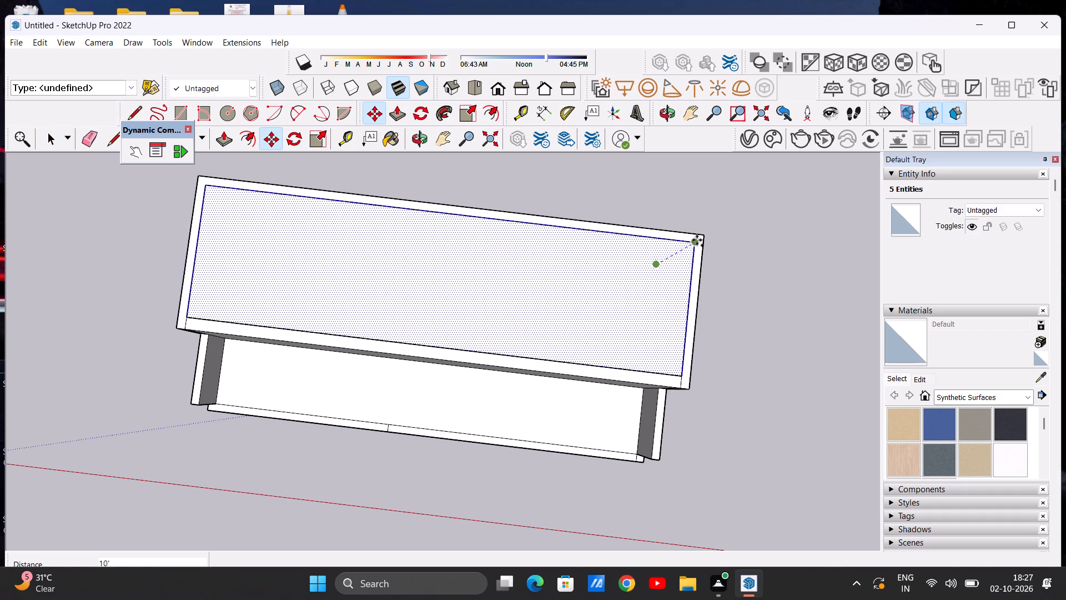
{"action": "left_click", "coordinate": [696, 243]}
{"action": "scroll", "coordinate": [630, 321], "scroll_direction": "down", "scroll_amount": 4}
{"action": "key", "text": "space"}
{"action": "left_click", "coordinate": [742, 330]}
{"action": "scroll", "coordinate": [454, 386], "scroll_direction": "down", "scroll_amount": 3}
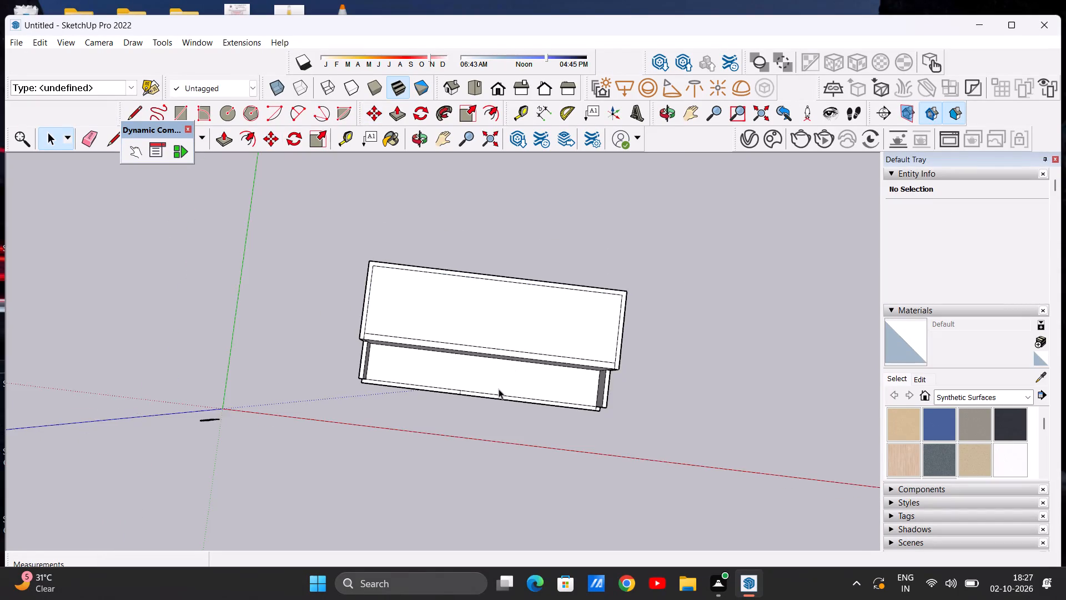
Push/Pull the small corner square at the front of the slab's end farther from the origin up about 4' 6", level with the low side wall.
{"action": "scroll", "coordinate": [499, 389], "scroll_direction": "up", "scroll_amount": 6}
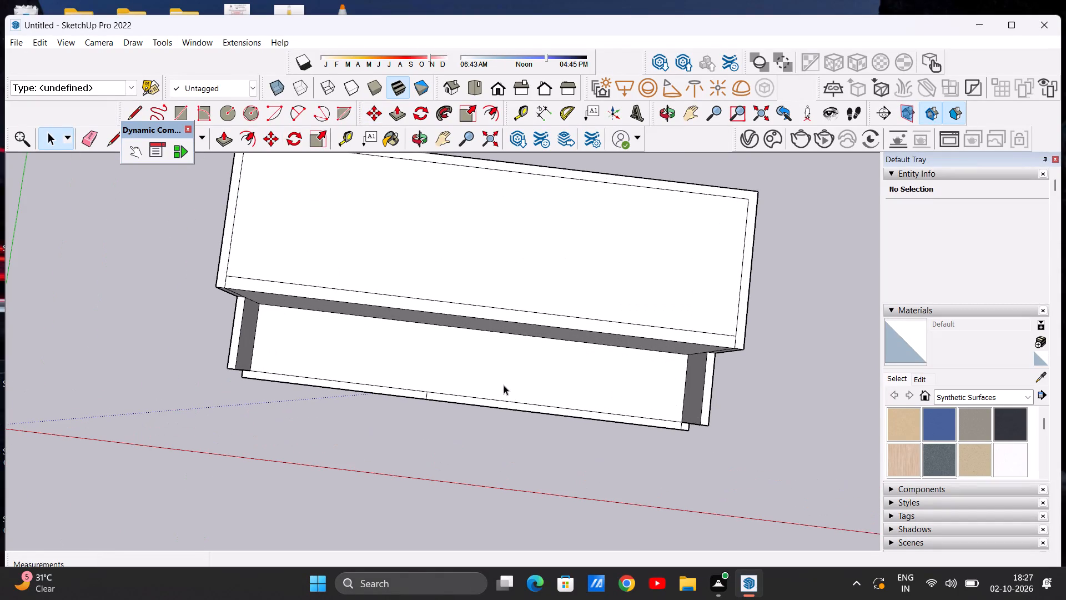
{"action": "middle_click_drag", "start_coordinate": [512, 390], "coordinate": [518, 321]}
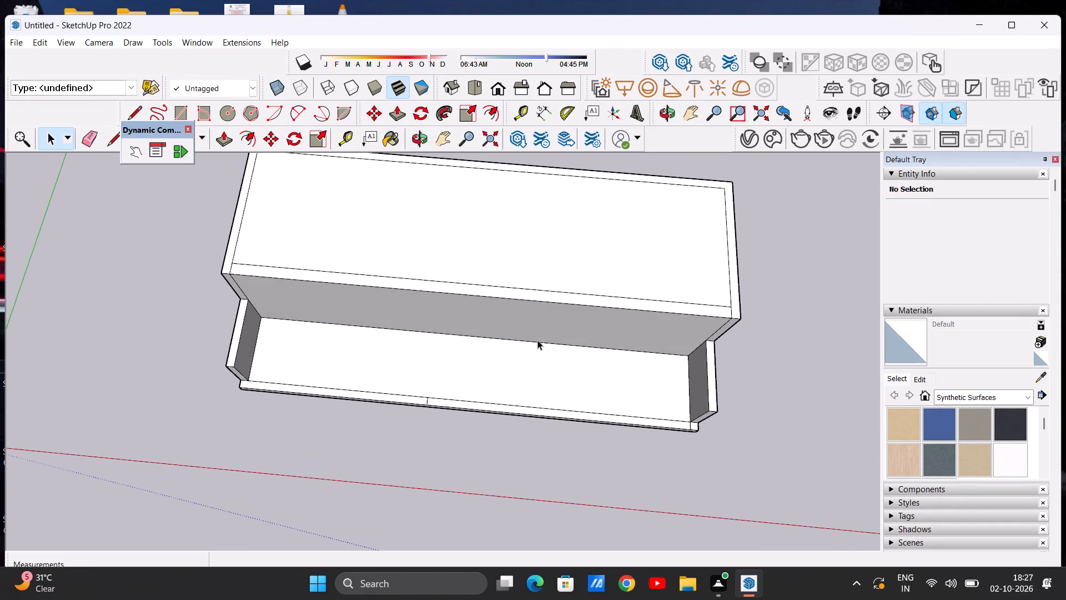
{"action": "scroll", "coordinate": [542, 344], "scroll_direction": "down", "scroll_amount": 4}
{"action": "middle_click_drag", "start_coordinate": [558, 422], "coordinate": [564, 254]}
{"action": "scroll", "coordinate": [711, 354], "scroll_direction": "down", "scroll_amount": 2}
{"action": "middle_click_drag", "start_coordinate": [726, 375], "coordinate": [494, 332]}
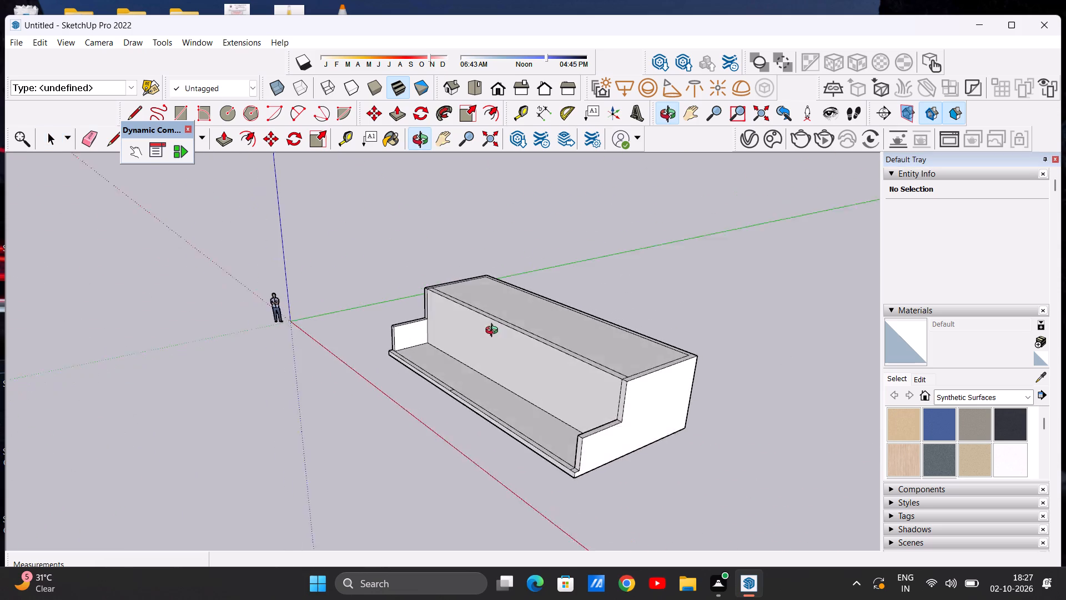
{"action": "middle_click_drag", "start_coordinate": [494, 332], "coordinate": [476, 334]}
{"action": "scroll", "coordinate": [483, 381], "scroll_direction": "down", "scroll_amount": 5}
{"action": "middle_click_drag", "start_coordinate": [542, 438], "coordinate": [527, 483]}
{"action": "scroll", "coordinate": [509, 449], "scroll_direction": "up", "scroll_amount": 5}
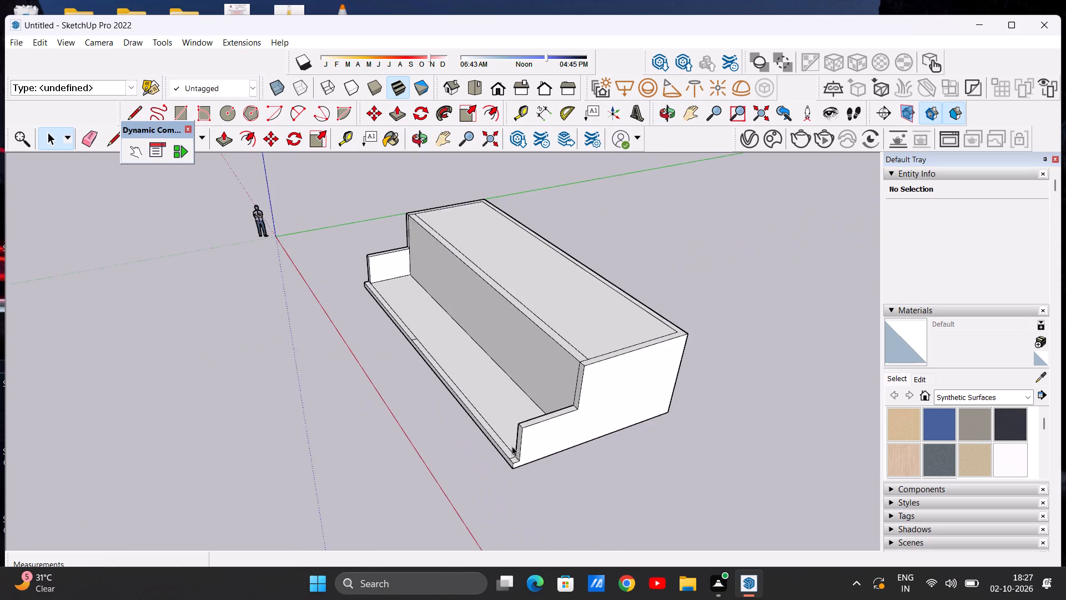
{"action": "scroll", "coordinate": [512, 446], "scroll_direction": "up", "scroll_amount": 3}
{"action": "middle_click_drag", "start_coordinate": [518, 469], "coordinate": [468, 472]}
{"action": "scroll", "coordinate": [468, 472], "scroll_direction": "up", "scroll_amount": 11}
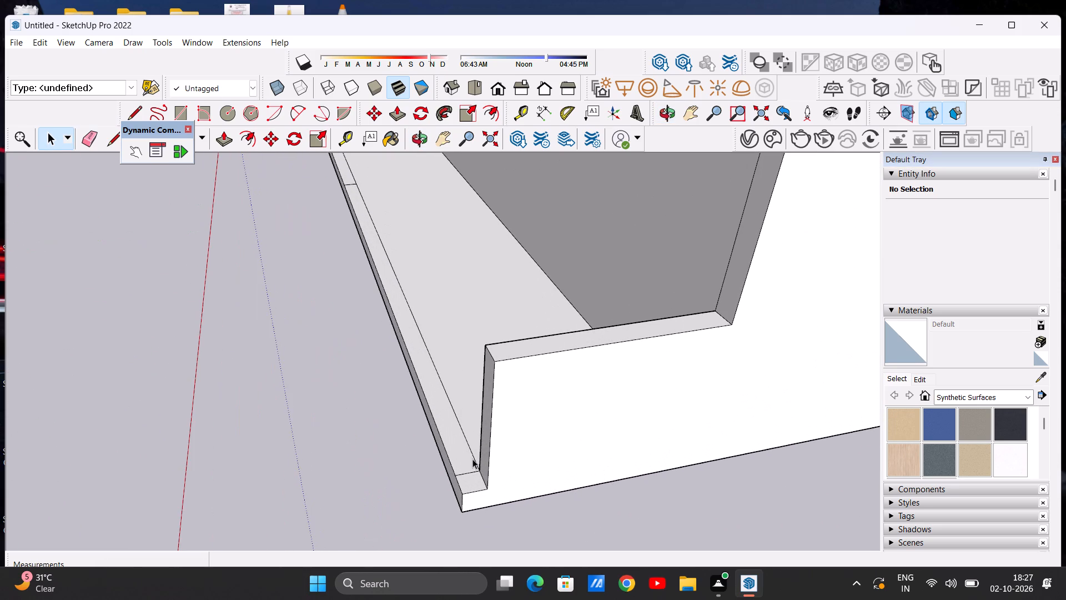
{"action": "middle_click_drag", "start_coordinate": [471, 457], "coordinate": [468, 483]}
{"action": "scroll", "coordinate": [468, 483], "scroll_direction": "down", "scroll_amount": 4}
{"action": "scroll", "coordinate": [467, 482], "scroll_direction": "up", "scroll_amount": 4}
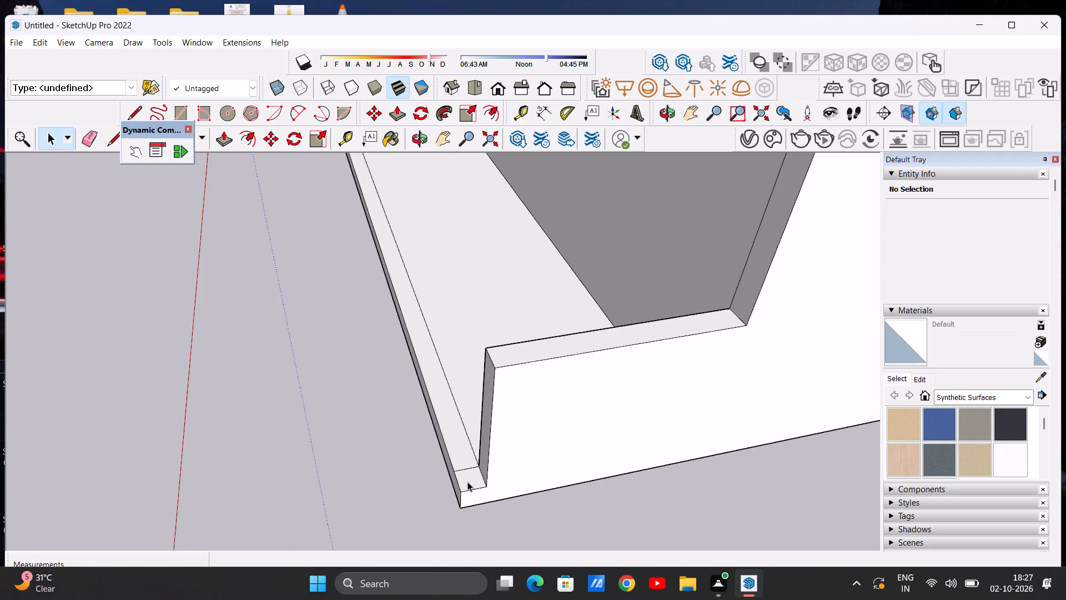
{"action": "scroll", "coordinate": [467, 482], "scroll_direction": "down", "scroll_amount": 4}
{"action": "middle_click_drag", "start_coordinate": [464, 470], "coordinate": [458, 492]}
{"action": "scroll", "coordinate": [461, 484], "scroll_direction": "up", "scroll_amount": 3}
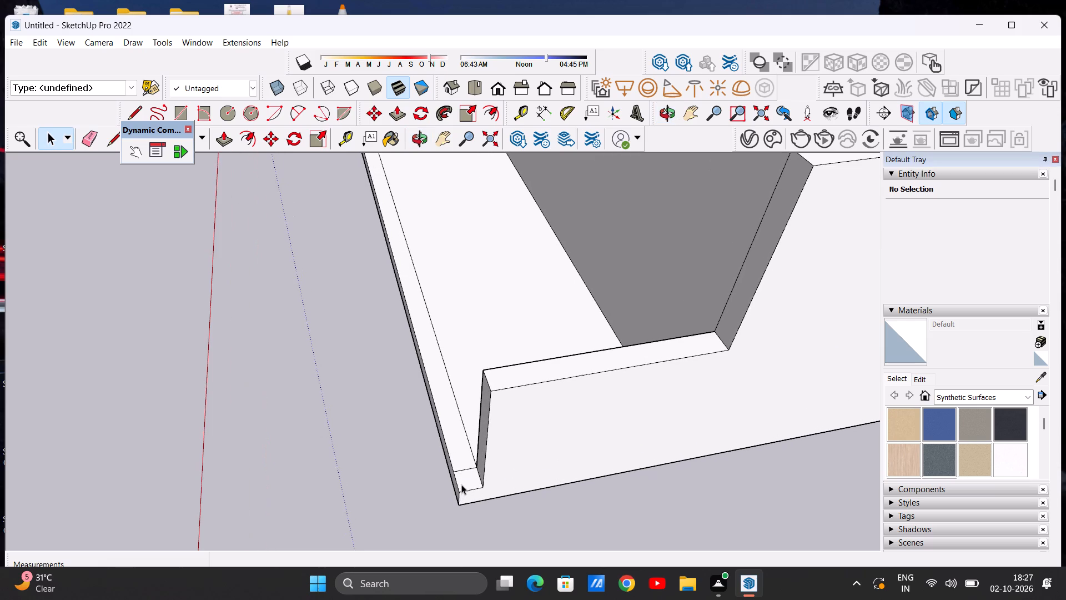
{"action": "key", "text": "p"}
{"action": "left_click", "coordinate": [466, 474]}
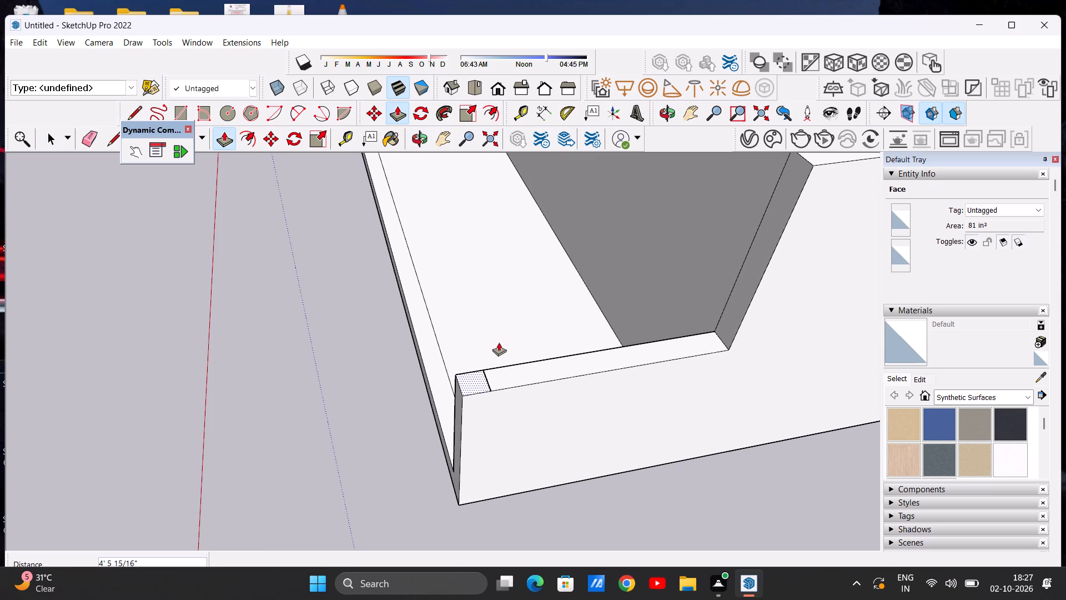
{"action": "left_click", "coordinate": [472, 372]}
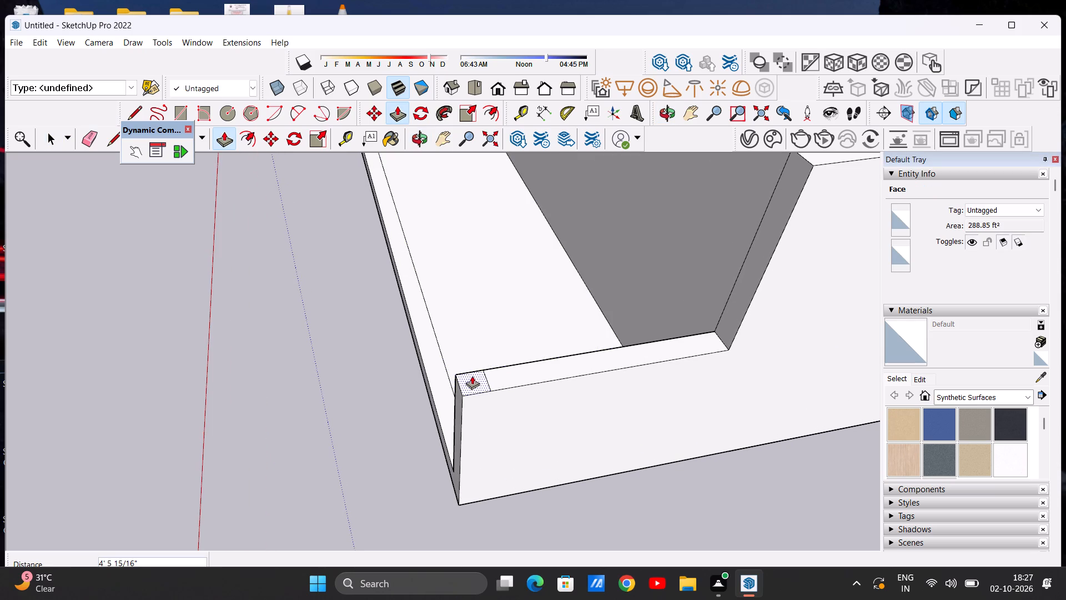
Push/Pull the top of that corner square up about another 5' 6", level with the top of the rear room's walls.
{"action": "left_click", "coordinate": [471, 379]}
{"action": "scroll", "coordinate": [475, 287], "scroll_direction": "down", "scroll_amount": 7}
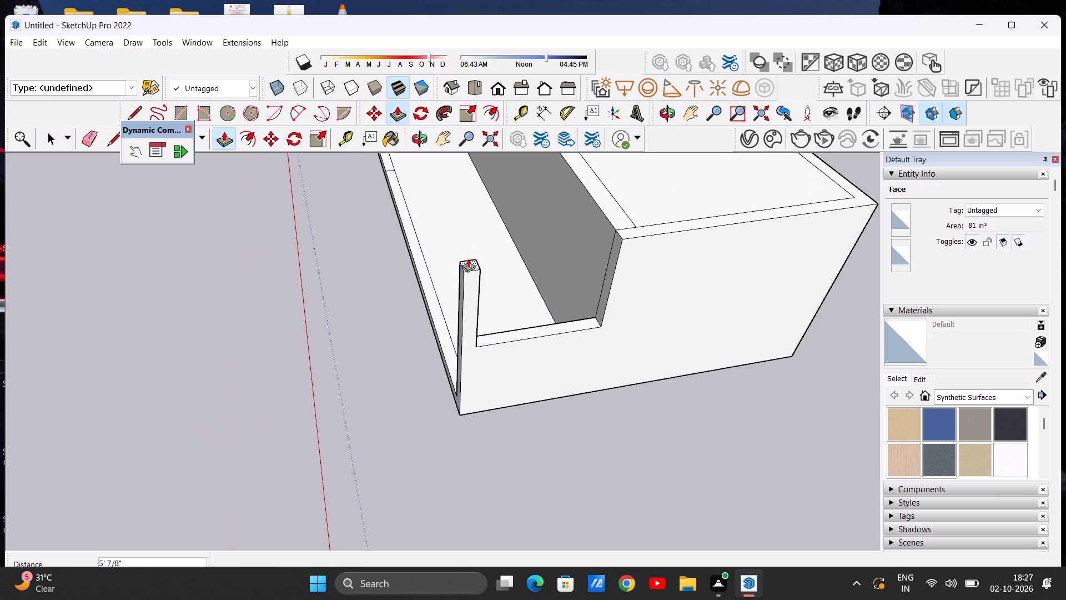
{"action": "left_click", "coordinate": [625, 238]}
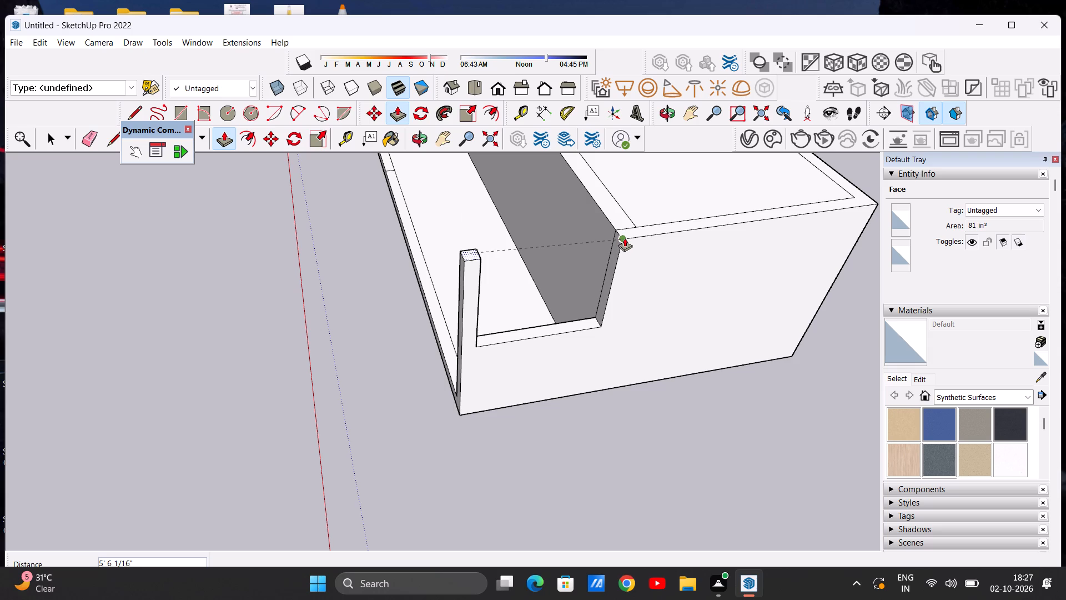
{"action": "key", "text": "space"}
Push/Pull the top of the low front side wall nearer the origin up about 5' 6", level with the rear room's walls.
{"action": "scroll", "coordinate": [622, 342], "scroll_direction": "down", "scroll_amount": 13}
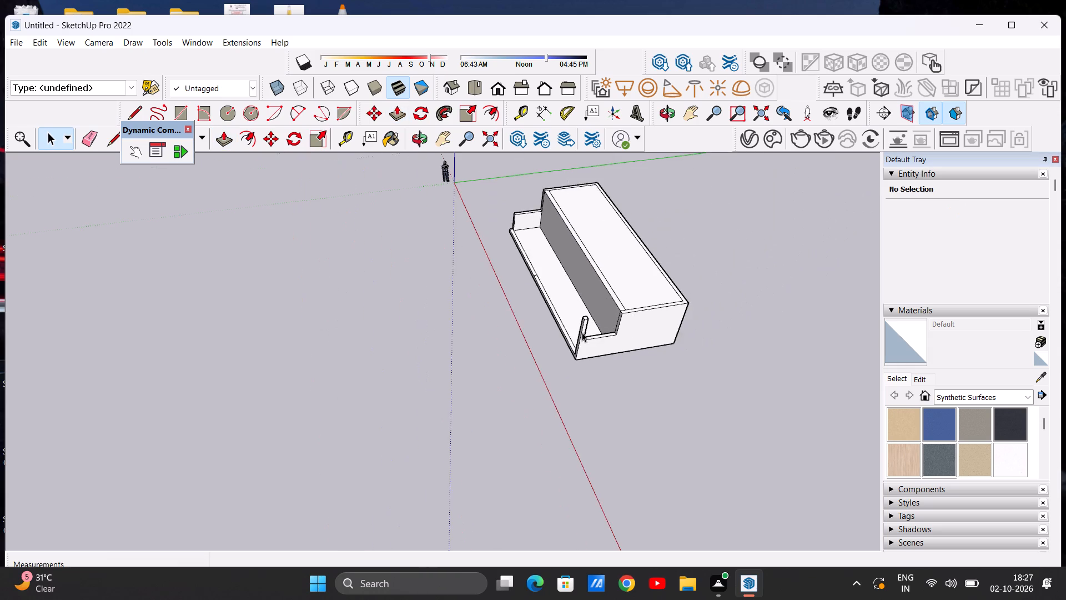
{"action": "scroll", "coordinate": [582, 332], "scroll_direction": "down", "scroll_amount": 1}
{"action": "middle_click_drag", "start_coordinate": [514, 305], "coordinate": [680, 233]}
{"action": "middle_click_drag", "start_coordinate": [432, 239], "coordinate": [695, 233]}
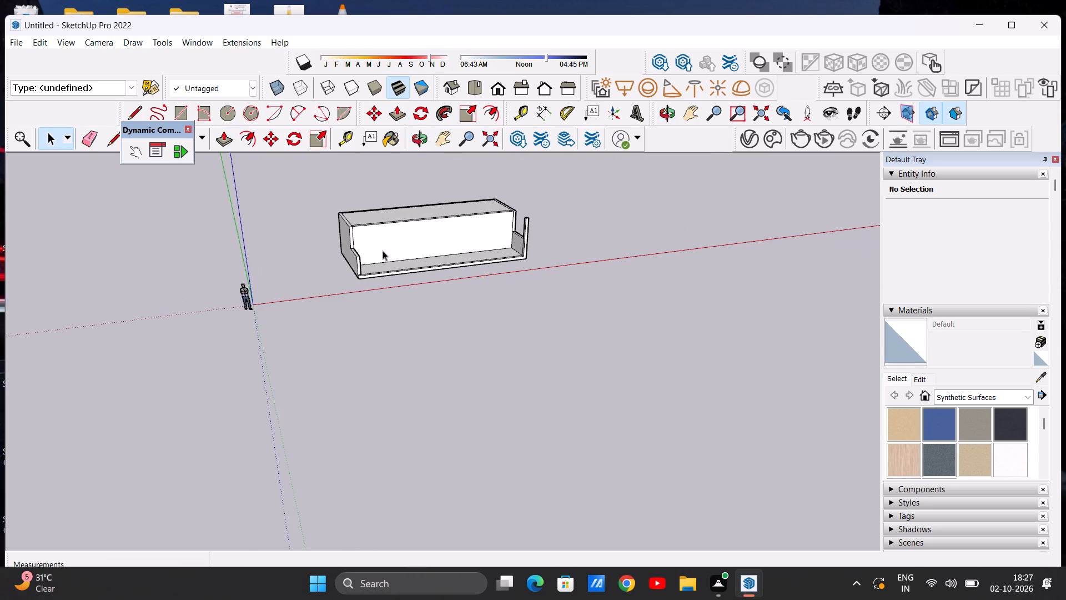
{"action": "scroll", "coordinate": [321, 261], "scroll_direction": "up", "scroll_amount": 10}
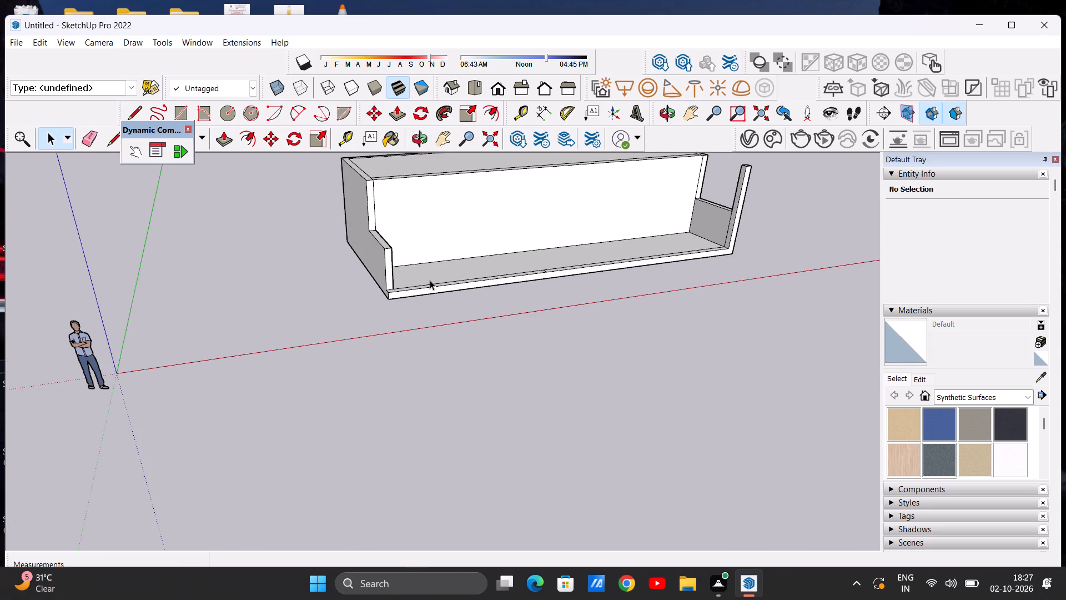
{"action": "scroll", "coordinate": [430, 280], "scroll_direction": "down", "scroll_amount": 3}
{"action": "middle_click_drag", "start_coordinate": [450, 283], "coordinate": [366, 354]}
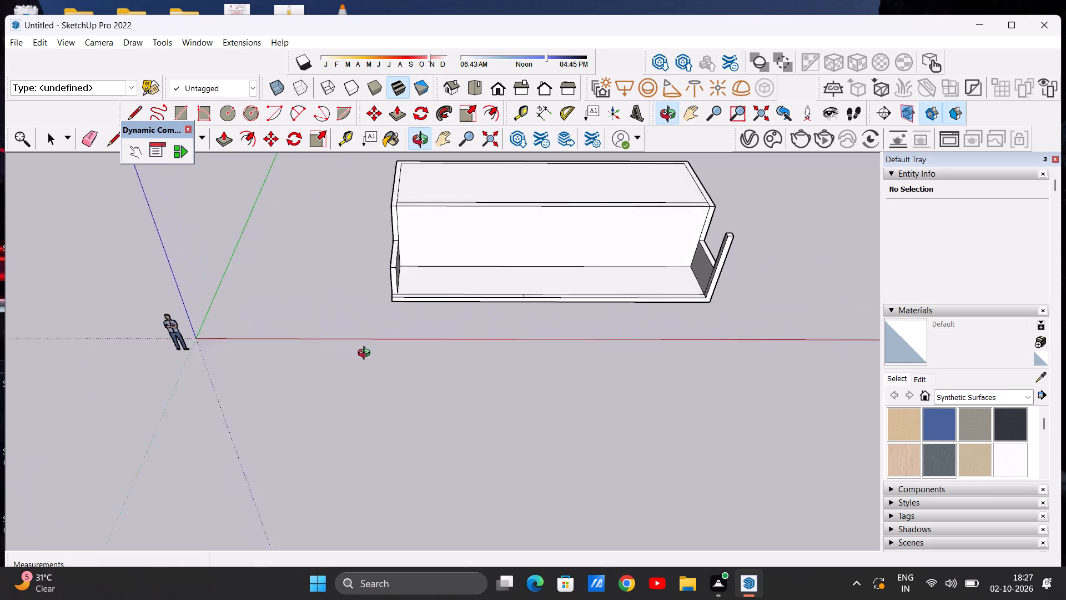
{"action": "middle_click_drag", "start_coordinate": [366, 354], "coordinate": [514, 296]}
{"action": "scroll", "coordinate": [376, 221], "scroll_direction": "up", "scroll_amount": 1}
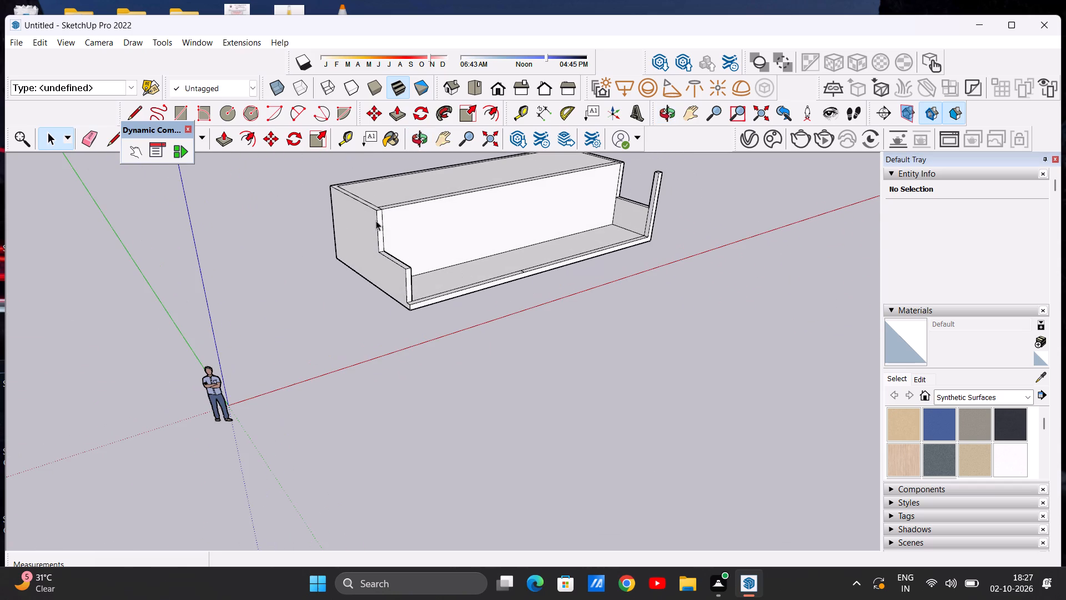
{"action": "scroll", "coordinate": [384, 264], "scroll_direction": "down", "scroll_amount": 5}
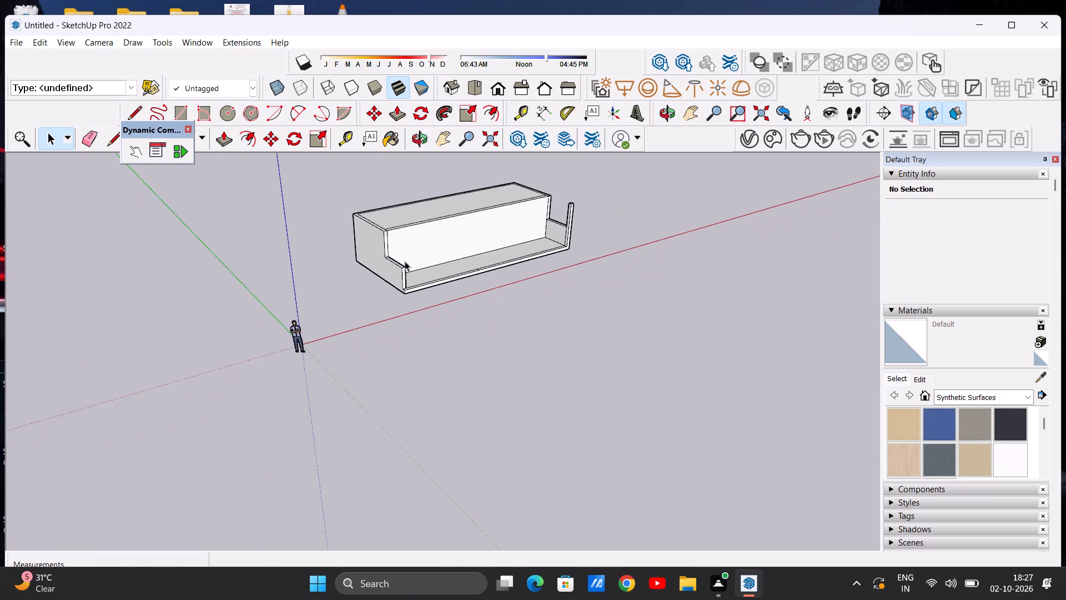
{"action": "scroll", "coordinate": [405, 261], "scroll_direction": "up", "scroll_amount": 10}
{"action": "scroll", "coordinate": [391, 259], "scroll_direction": "down", "scroll_amount": 5}
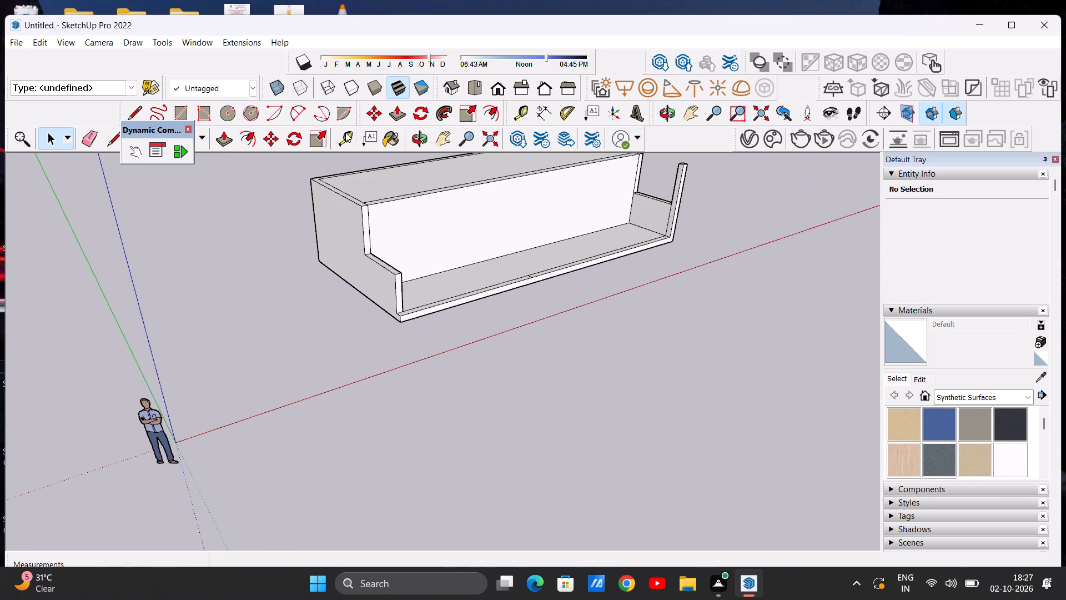
{"action": "left_click", "coordinate": [225, 139]}
{"action": "scroll", "coordinate": [375, 250], "scroll_direction": "up", "scroll_amount": 8}
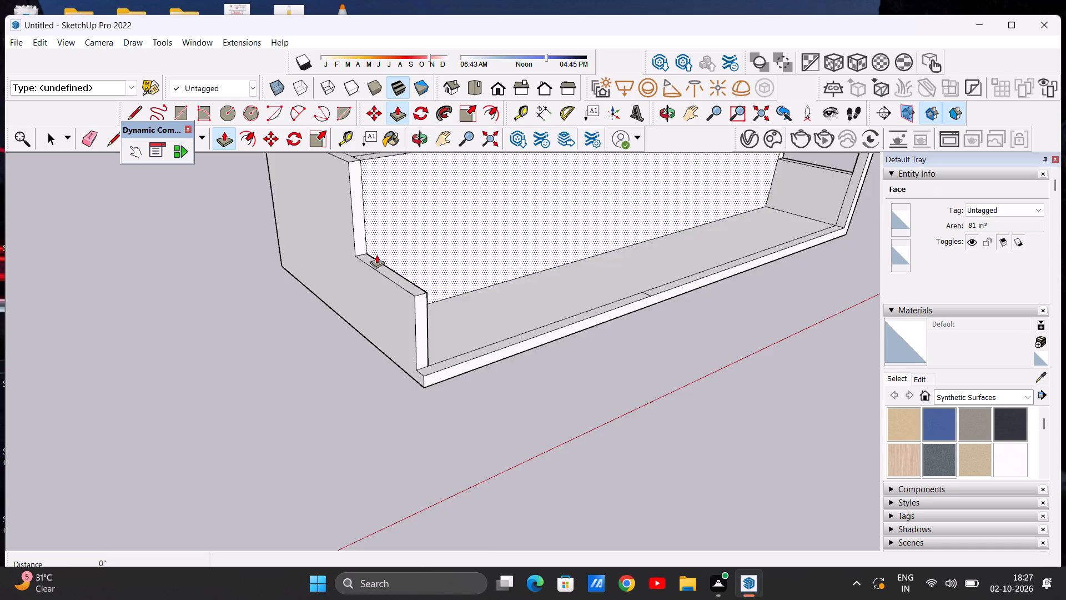
{"action": "scroll", "coordinate": [376, 254], "scroll_direction": "up", "scroll_amount": 5}
{"action": "left_click", "coordinate": [368, 267]}
{"action": "scroll", "coordinate": [371, 227], "scroll_direction": "down", "scroll_amount": 9}
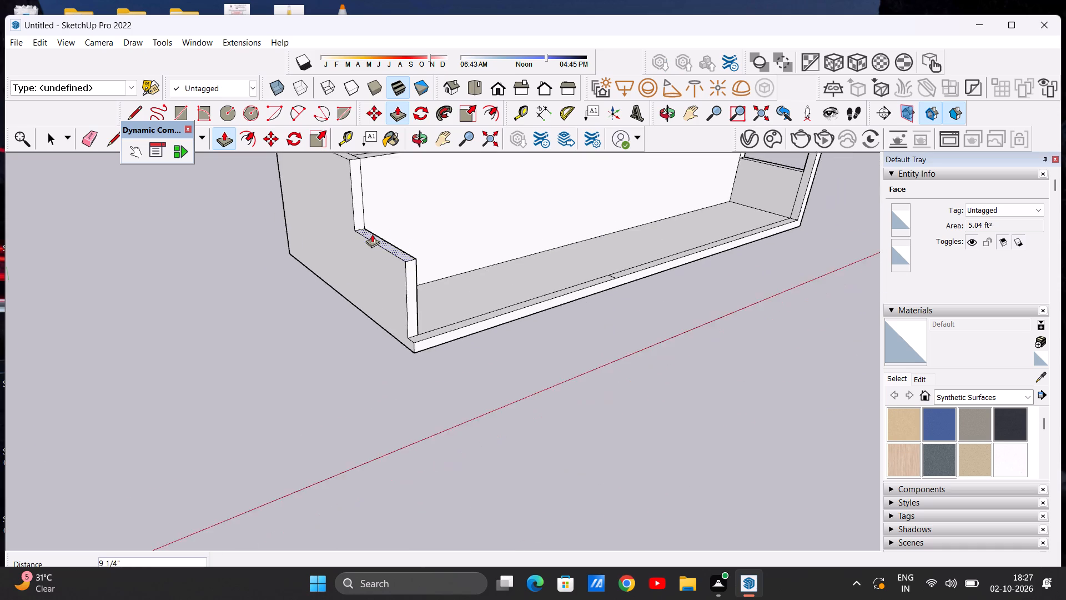
{"action": "scroll", "coordinate": [372, 234], "scroll_direction": "down", "scroll_amount": 5}
{"action": "scroll", "coordinate": [351, 183], "scroll_direction": "up", "scroll_amount": 11}
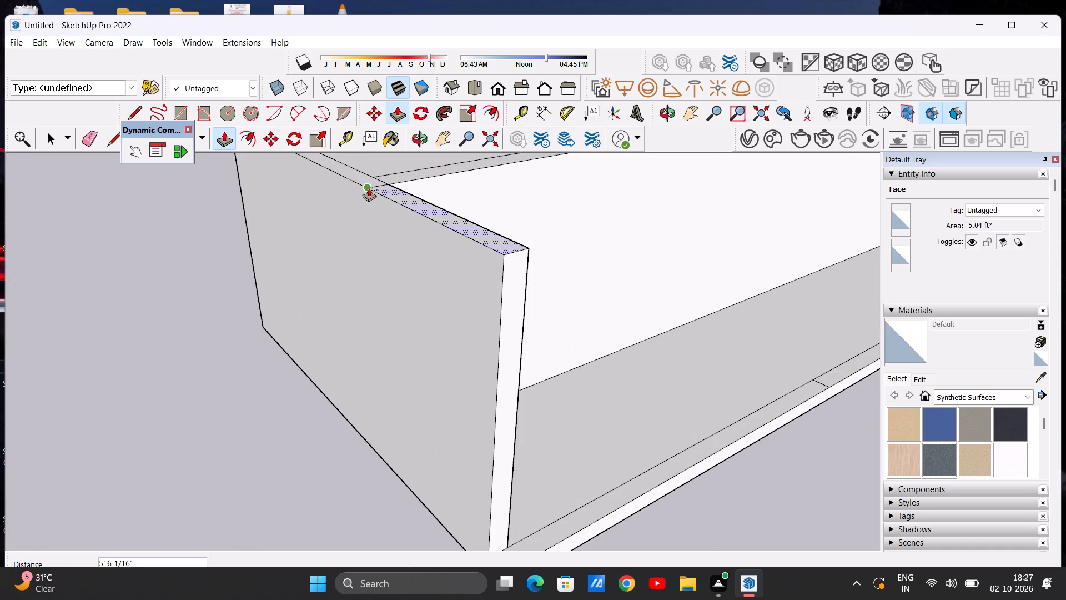
{"action": "left_click", "coordinate": [369, 188]}
{"action": "key", "text": "space"}
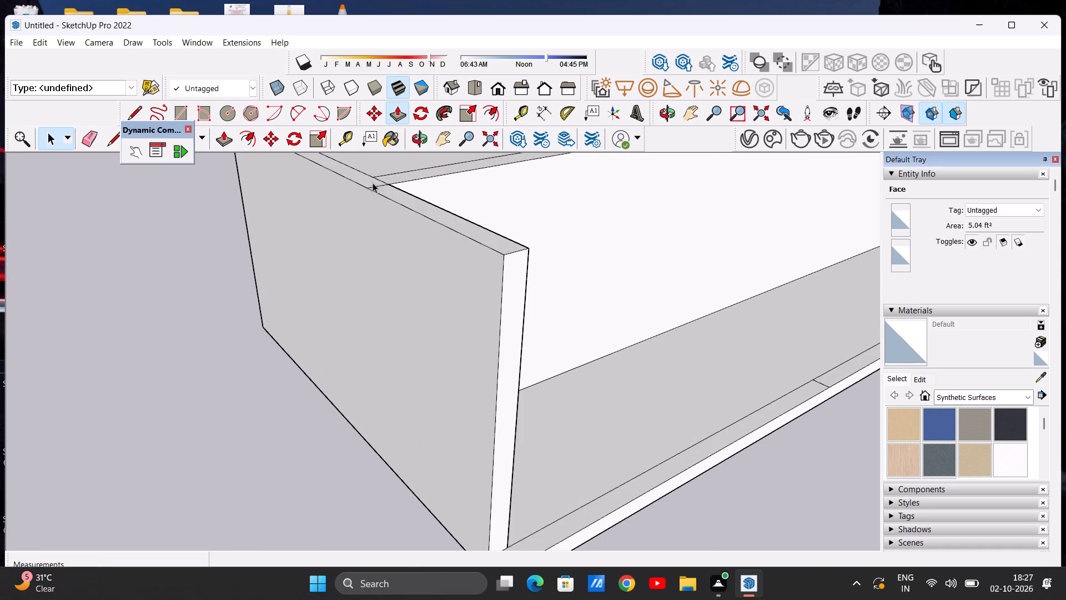
Examine the raised side wall, the tall corner post and the front edge strip from elevated and near-top viewpoints.
{"action": "middle_click_drag", "start_coordinate": [373, 212], "coordinate": [351, 331]}
{"action": "scroll", "coordinate": [372, 232], "scroll_direction": "up", "scroll_amount": 5}
{"action": "scroll", "coordinate": [333, 252], "scroll_direction": "down", "scroll_amount": 9}
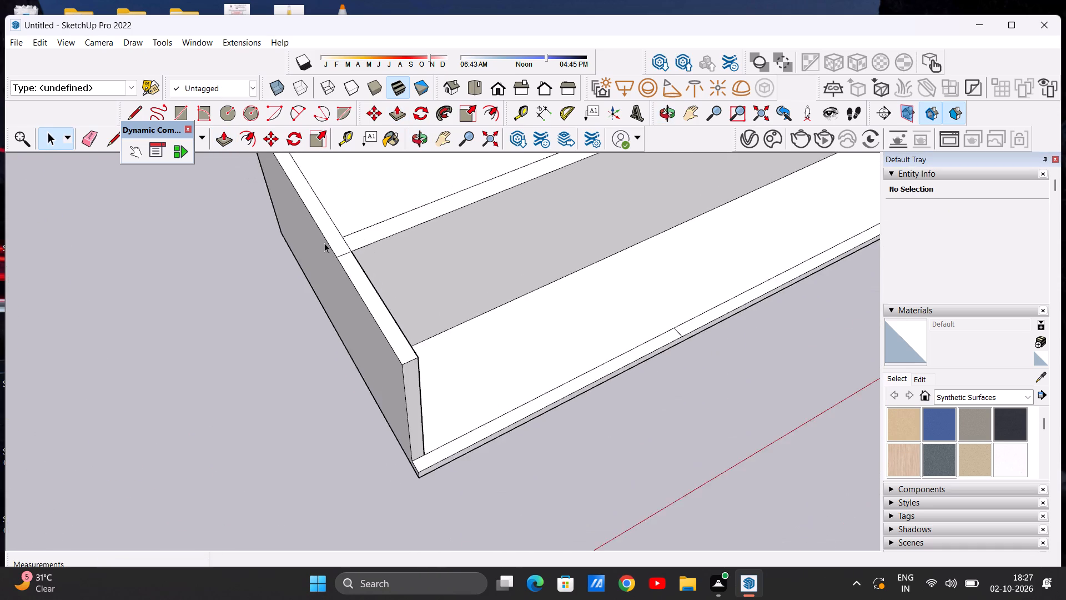
{"action": "scroll", "coordinate": [324, 243], "scroll_direction": "down", "scroll_amount": 13}
{"action": "scroll", "coordinate": [452, 286], "scroll_direction": "down", "scroll_amount": 4}
{"action": "middle_click_drag", "start_coordinate": [466, 301], "coordinate": [308, 249]}
{"action": "scroll", "coordinate": [520, 250], "scroll_direction": "up", "scroll_amount": 8}
{"action": "scroll", "coordinate": [466, 277], "scroll_direction": "down", "scroll_amount": 5}
{"action": "middle_click_drag", "start_coordinate": [457, 316], "coordinate": [471, 397]}
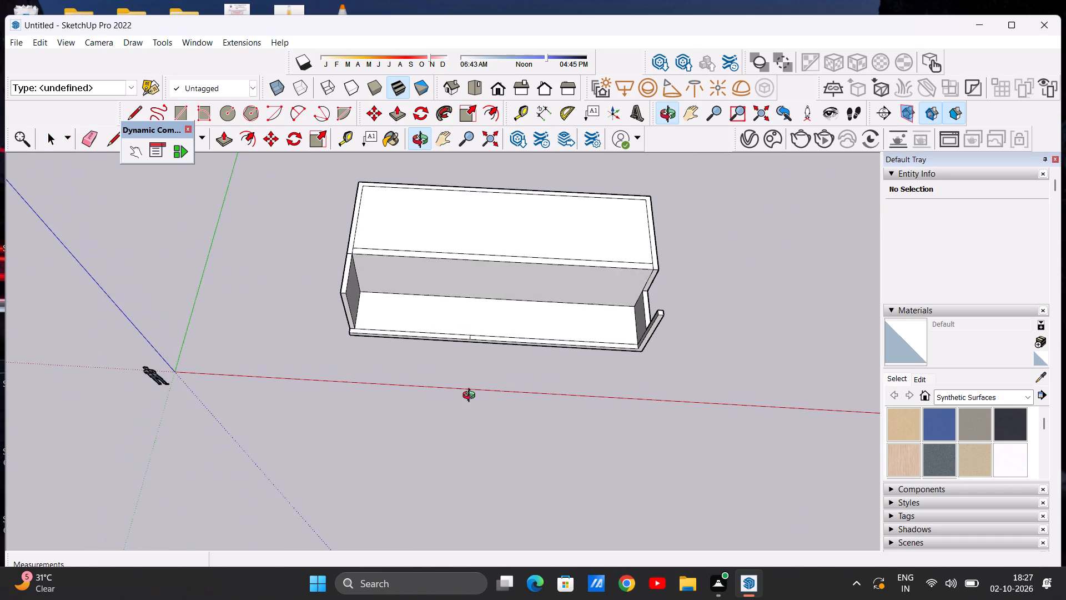
{"action": "middle_click_drag", "start_coordinate": [471, 397], "coordinate": [479, 416]}
{"action": "scroll", "coordinate": [439, 369], "scroll_direction": "down", "scroll_amount": 2}
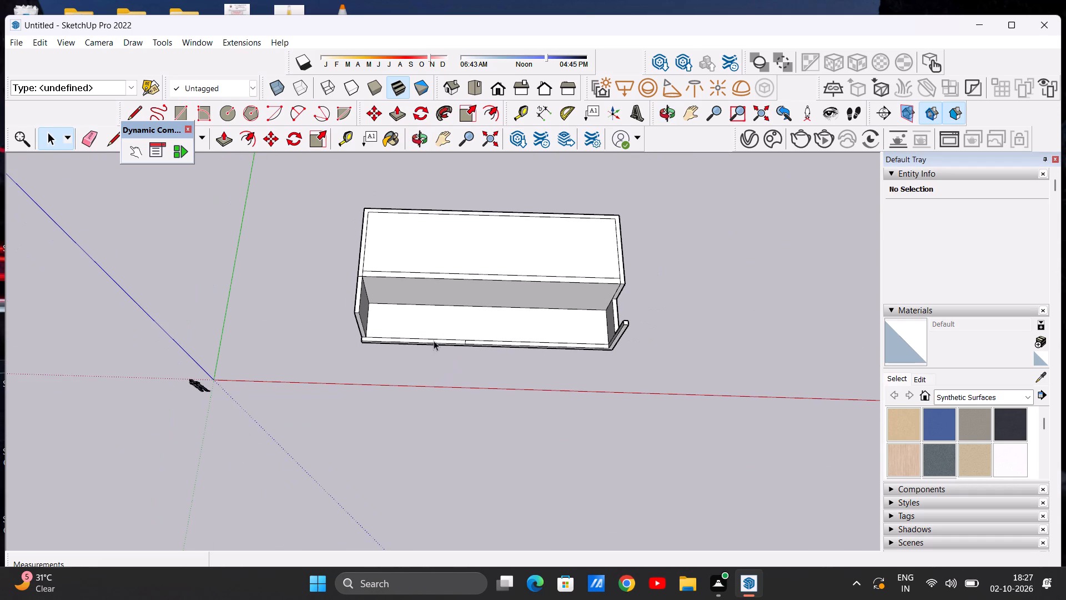
{"action": "scroll", "coordinate": [451, 340], "scroll_direction": "up", "scroll_amount": 2}
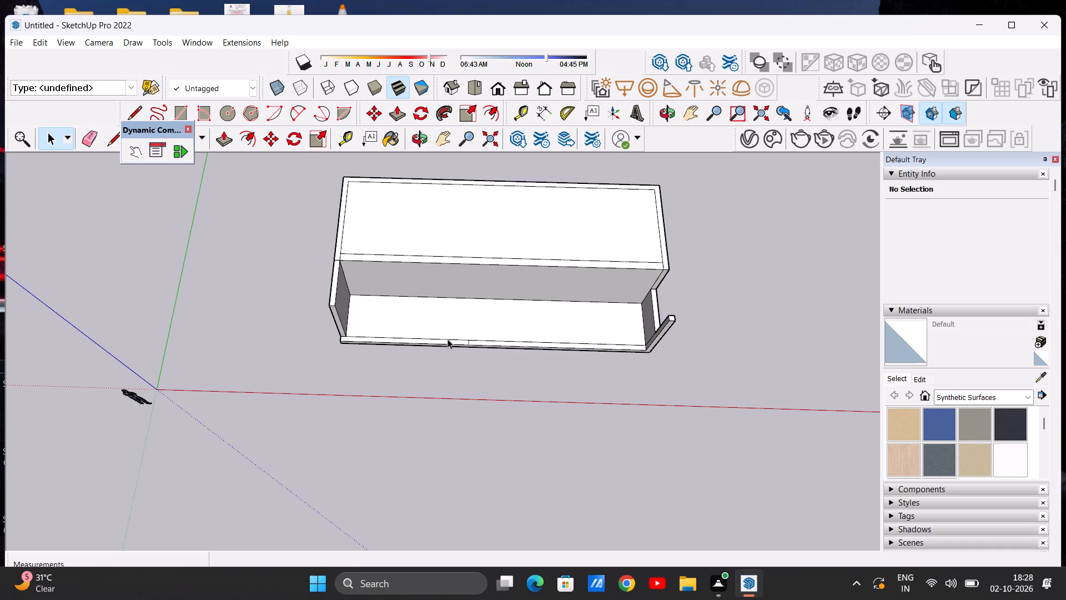
{"action": "scroll", "coordinate": [396, 344], "scroll_direction": "down", "scroll_amount": 3}
{"action": "middle_click_drag", "start_coordinate": [449, 345], "coordinate": [413, 328]}
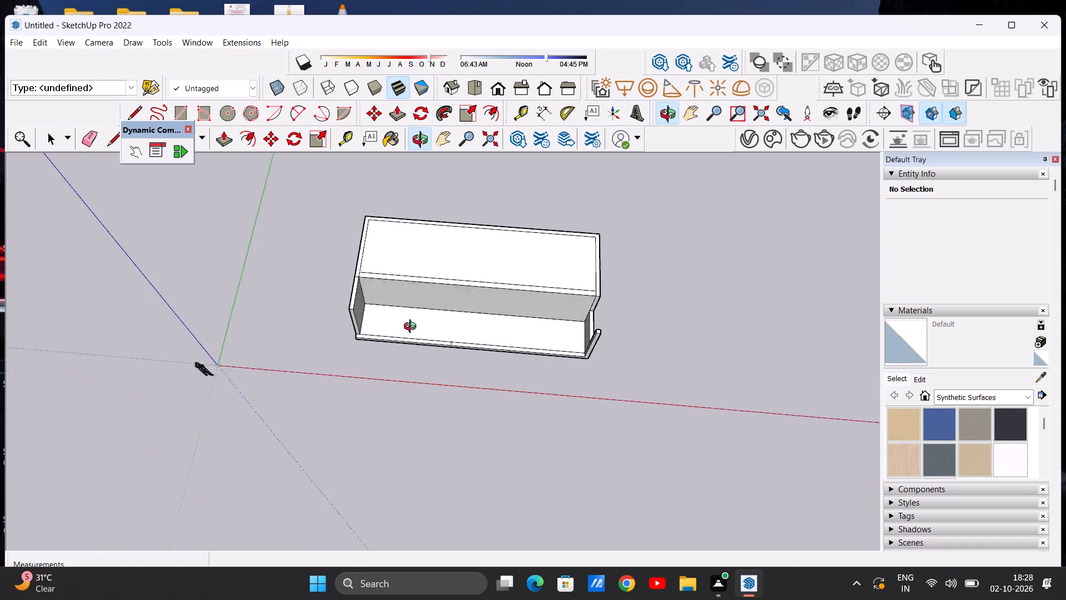
{"action": "middle_click_drag", "start_coordinate": [413, 328], "coordinate": [335, 333]}
{"action": "scroll", "coordinate": [419, 323], "scroll_direction": "up", "scroll_amount": 5}
{"action": "scroll", "coordinate": [414, 342], "scroll_direction": "down", "scroll_amount": 4}
{"action": "scroll", "coordinate": [447, 338], "scroll_direction": "up", "scroll_amount": 2}
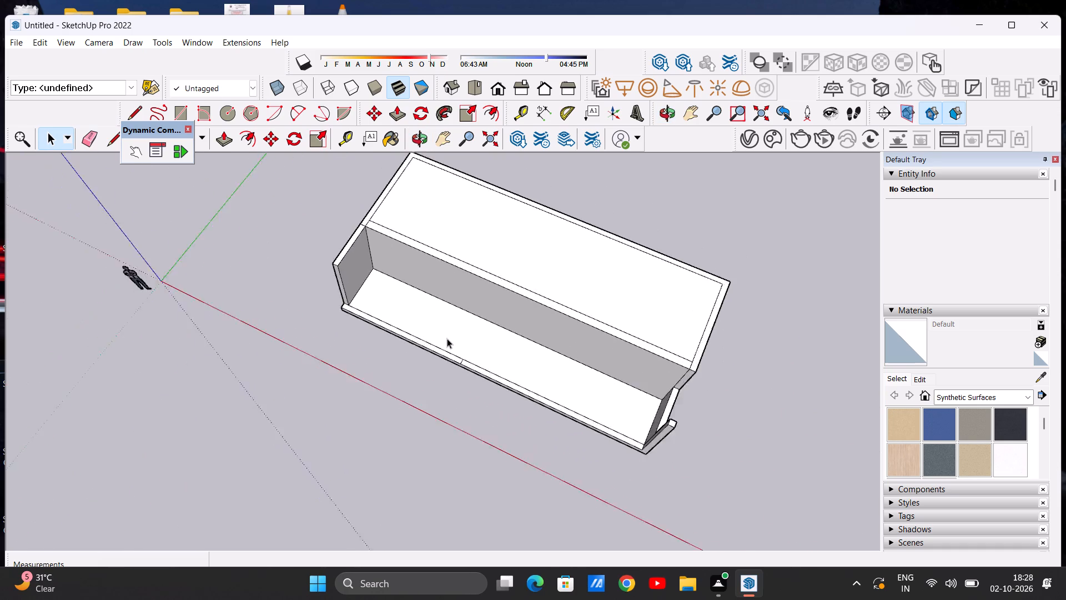
{"action": "scroll", "coordinate": [447, 338], "scroll_direction": "up", "scroll_amount": 5}
{"action": "scroll", "coordinate": [391, 341], "scroll_direction": "down", "scroll_amount": 7}
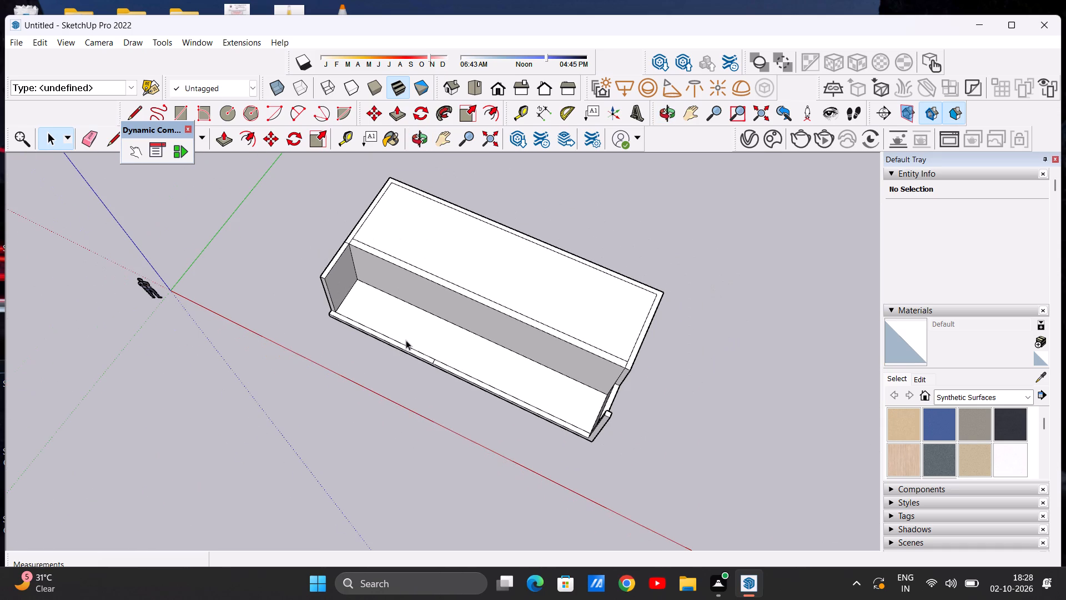
{"action": "middle_click_drag", "start_coordinate": [364, 303], "coordinate": [592, 223]}
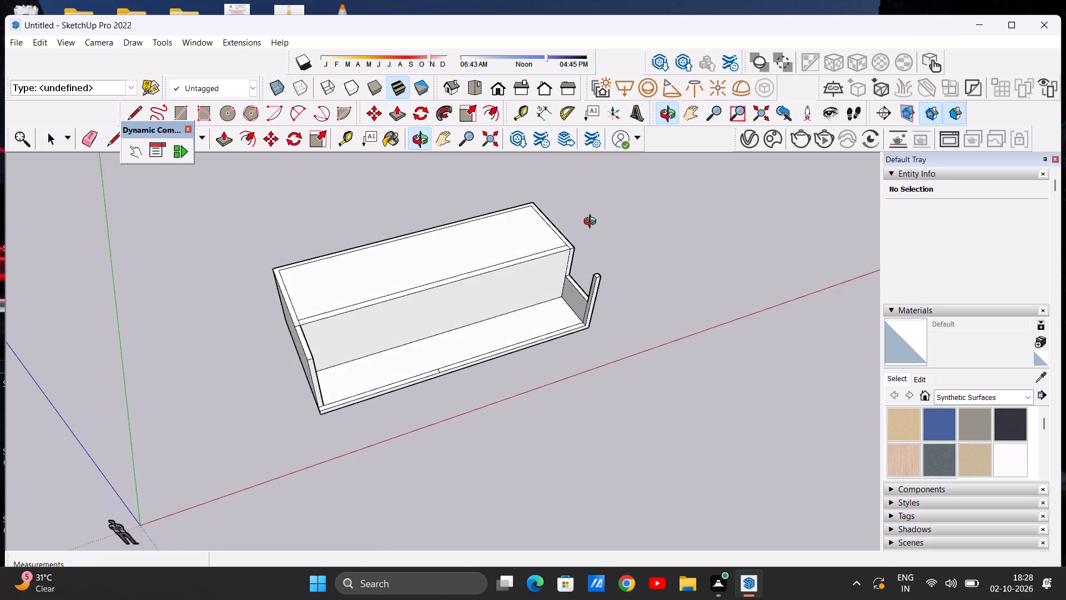
{"action": "middle_click_drag", "start_coordinate": [592, 223], "coordinate": [535, 185]}
{"action": "middle_click_drag", "start_coordinate": [476, 218], "coordinate": [379, 346]}
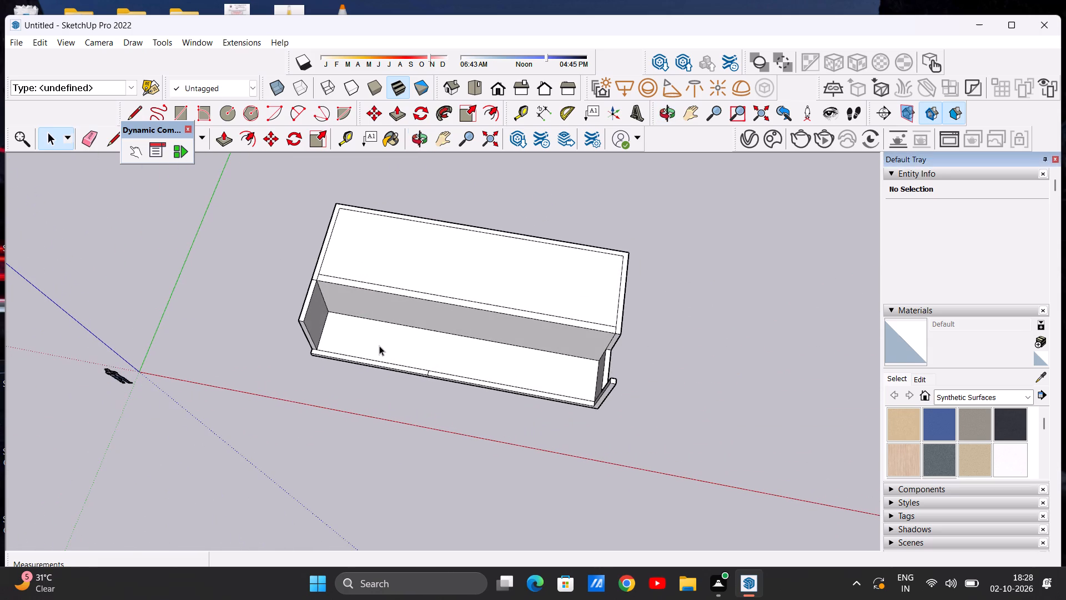
Push/Pull the half of the front edge strip nearer the origin up 10', level with the rear room's walls.
{"action": "left_click", "coordinate": [218, 137]}
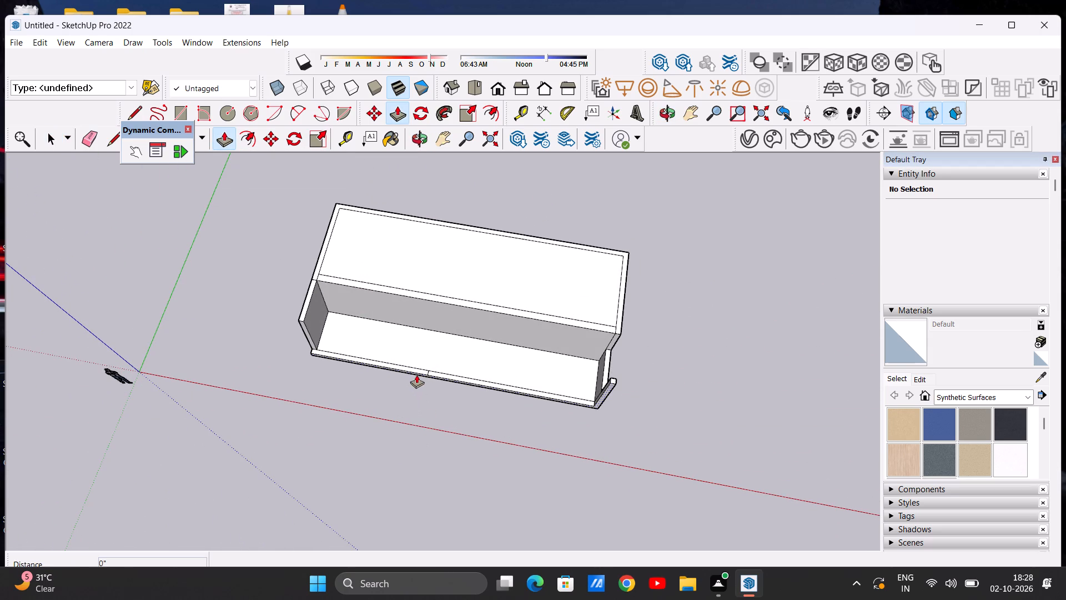
{"action": "scroll", "coordinate": [408, 401], "scroll_direction": "up", "scroll_amount": 2}
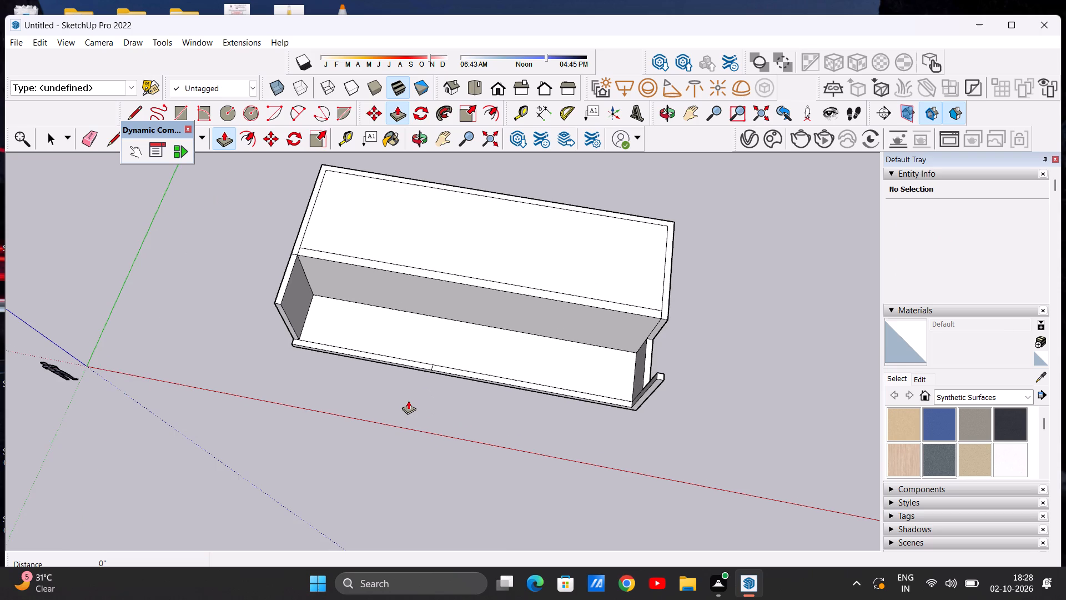
{"action": "middle_click_drag", "start_coordinate": [422, 363], "coordinate": [413, 407]}
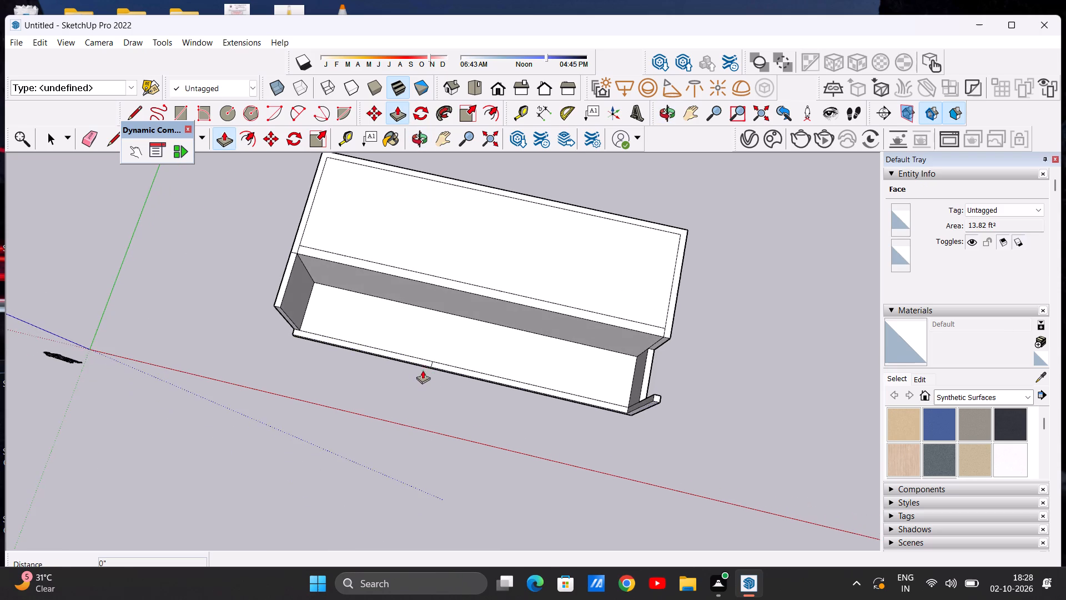
{"action": "scroll", "coordinate": [433, 351], "scroll_direction": "up", "scroll_amount": 9}
{"action": "left_click", "coordinate": [423, 369]}
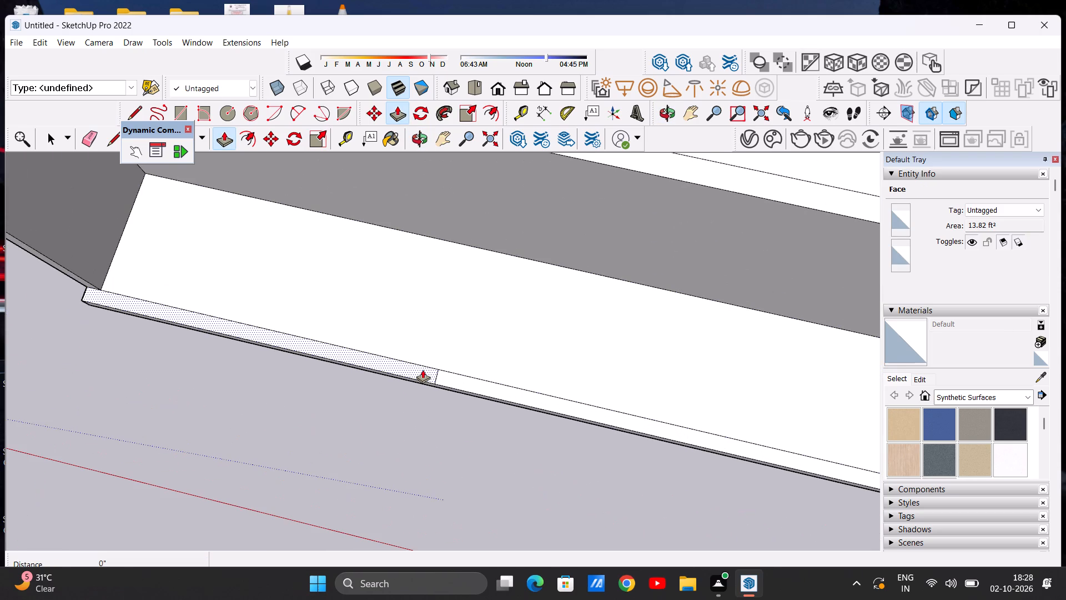
{"action": "scroll", "coordinate": [460, 321], "scroll_direction": "down", "scroll_amount": 10}
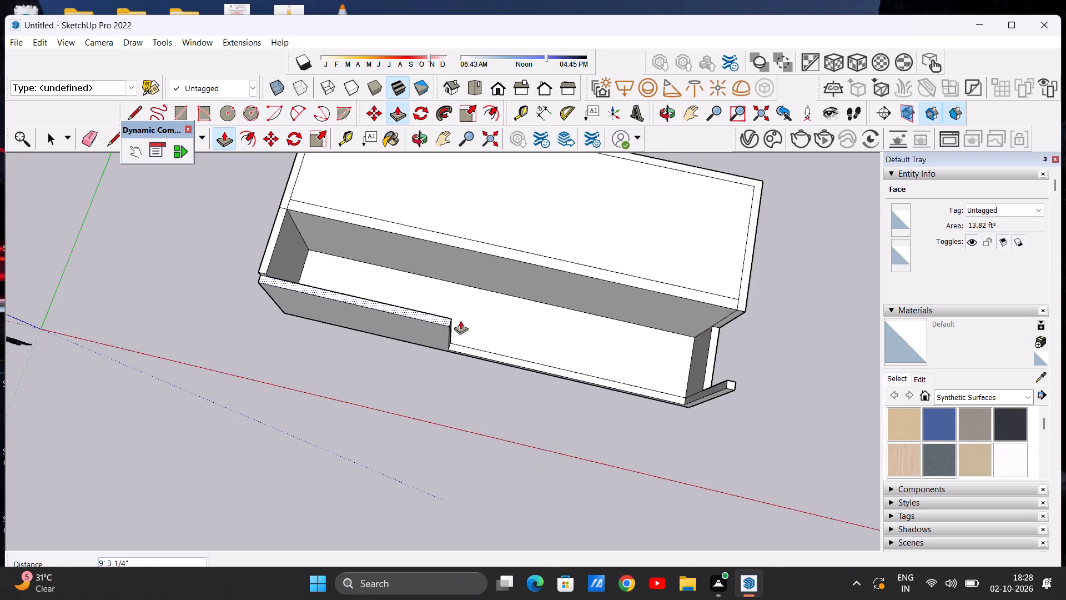
{"action": "scroll", "coordinate": [460, 321], "scroll_direction": "down", "scroll_amount": 2}
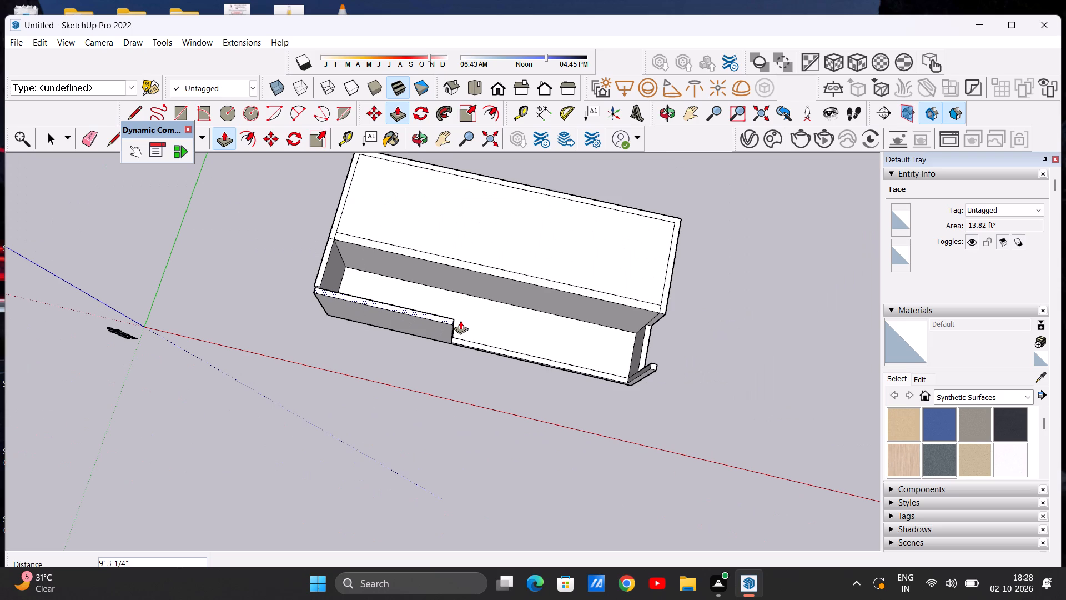
{"action": "scroll", "coordinate": [442, 316], "scroll_direction": "up", "scroll_amount": 8}
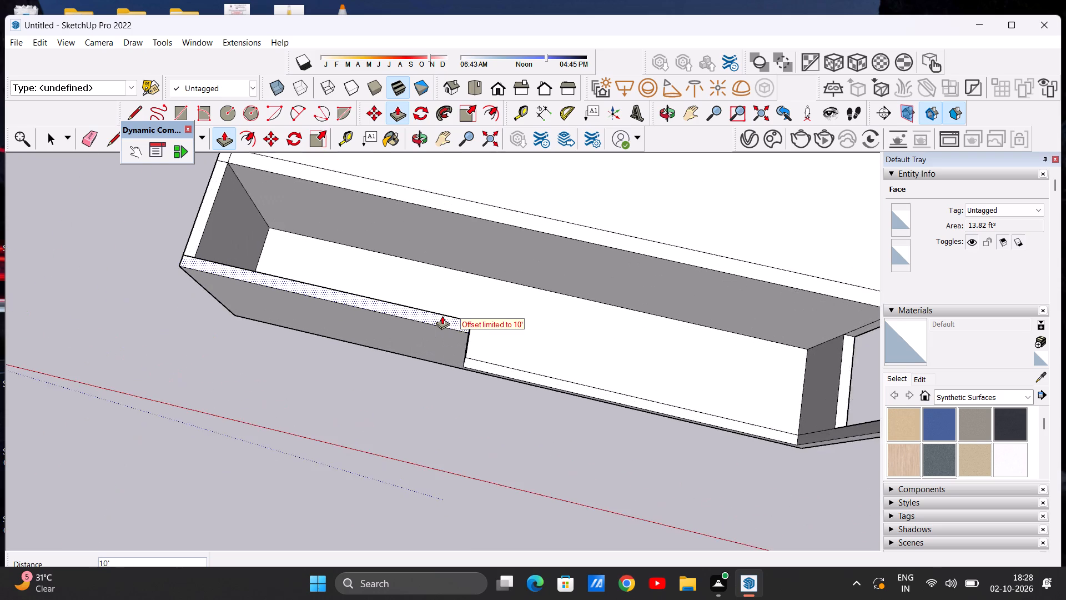
{"action": "scroll", "coordinate": [442, 316], "scroll_direction": "up", "scroll_amount": 5}
{"action": "left_click", "coordinate": [447, 319]}
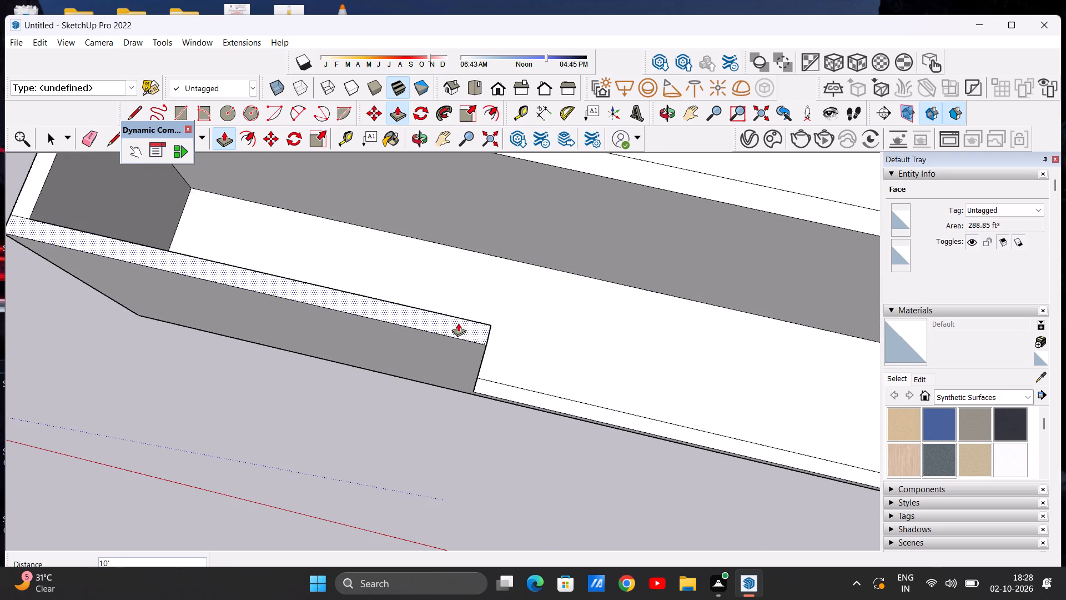
Push/Pull the top of that front wall up about another 10' 4", above the rear room's top.
{"action": "left_click", "coordinate": [458, 323]}
{"action": "scroll", "coordinate": [537, 241], "scroll_direction": "down", "scroll_amount": 13}
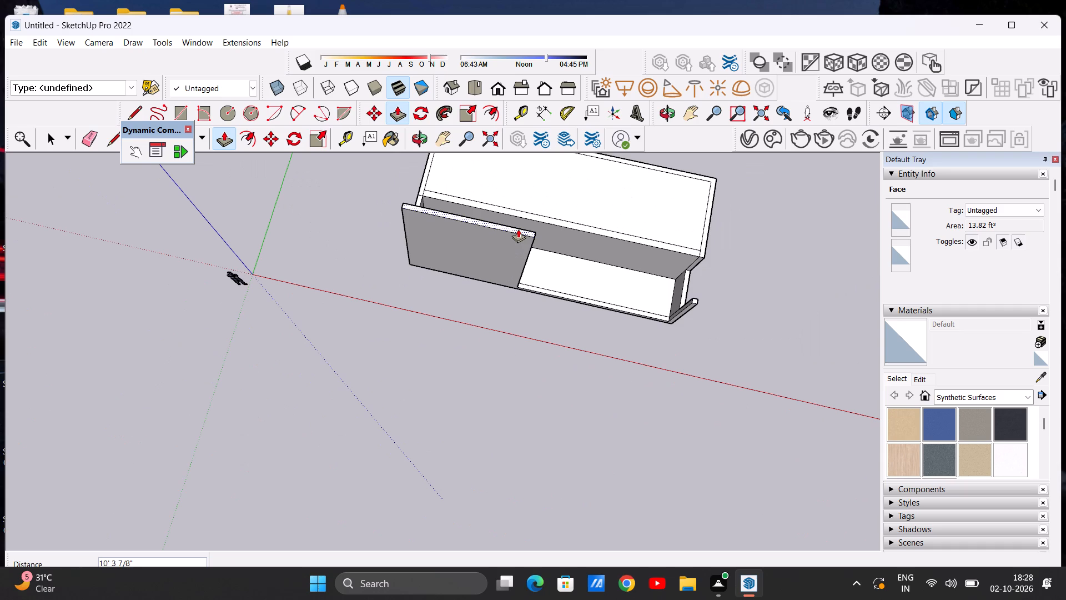
{"action": "left_click", "coordinate": [518, 226]}
{"action": "key", "text": "space"}
Copy the front area's floor face with its edges straight up 10', level with the top of the rear room's walls.
{"action": "scroll", "coordinate": [403, 347], "scroll_direction": "down", "scroll_amount": 5}
{"action": "middle_click_drag", "start_coordinate": [444, 347], "coordinate": [463, 158]}
{"action": "middle_click_drag", "start_coordinate": [504, 378], "coordinate": [486, 298]}
{"action": "scroll", "coordinate": [577, 303], "scroll_direction": "up", "scroll_amount": 6}
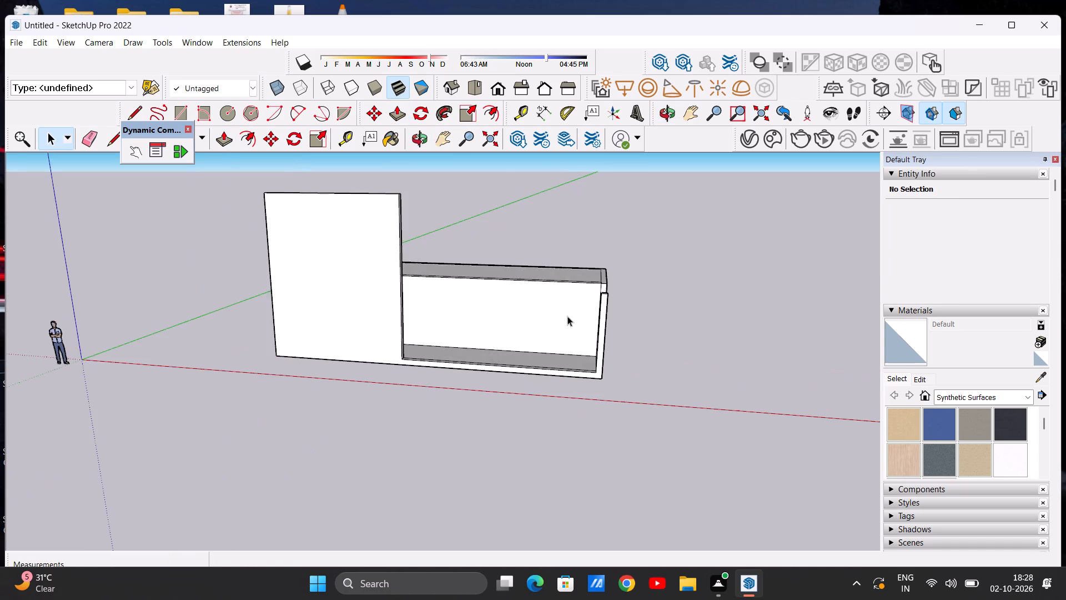
{"action": "middle_click_drag", "start_coordinate": [549, 326], "coordinate": [294, 396]}
{"action": "scroll", "coordinate": [459, 369], "scroll_direction": "up", "scroll_amount": 4}
{"action": "middle_click_drag", "start_coordinate": [473, 372], "coordinate": [450, 378]}
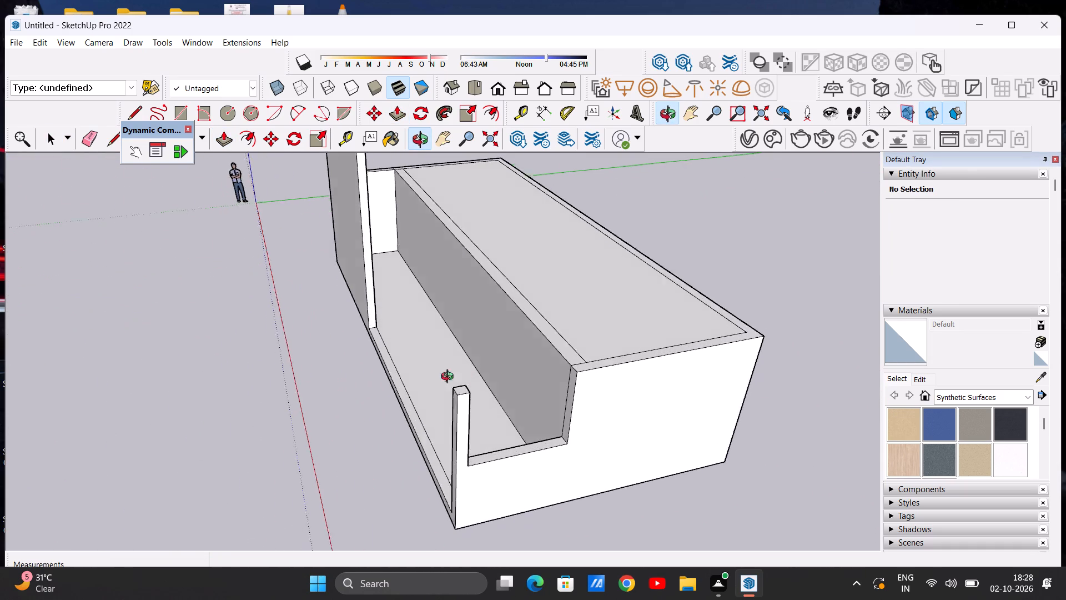
{"action": "middle_click_drag", "start_coordinate": [450, 378], "coordinate": [385, 439]}
{"action": "scroll", "coordinate": [410, 441], "scroll_direction": "up", "scroll_amount": 4}
{"action": "double_click", "coordinate": [410, 442]}
{"action": "scroll", "coordinate": [415, 443], "scroll_direction": "down", "scroll_amount": 4}
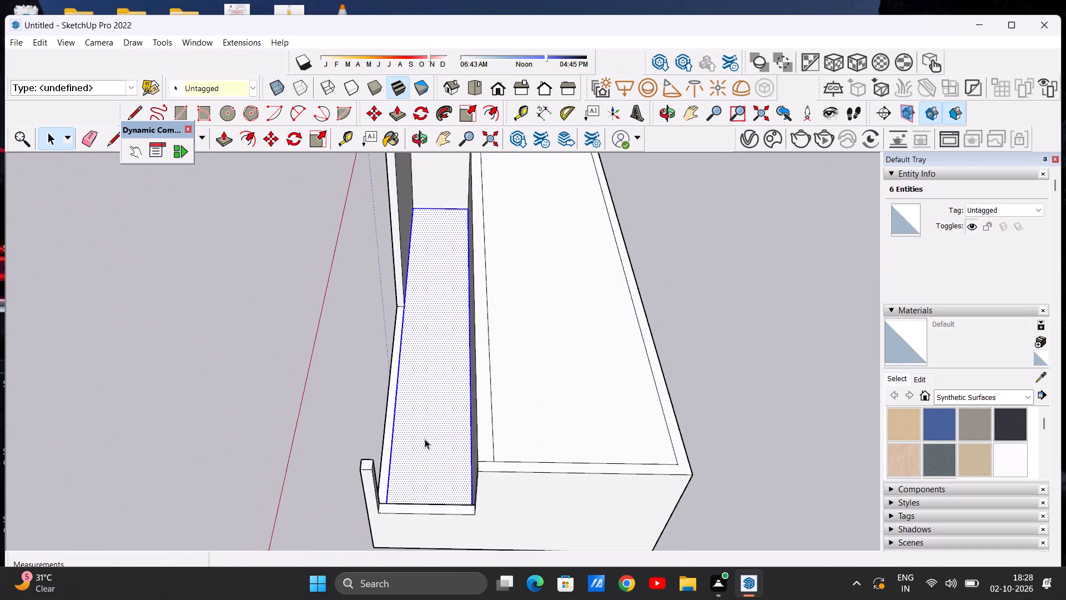
{"action": "scroll", "coordinate": [425, 439], "scroll_direction": "down", "scroll_amount": 9}
{"action": "scroll", "coordinate": [438, 296], "scroll_direction": "up", "scroll_amount": 13}
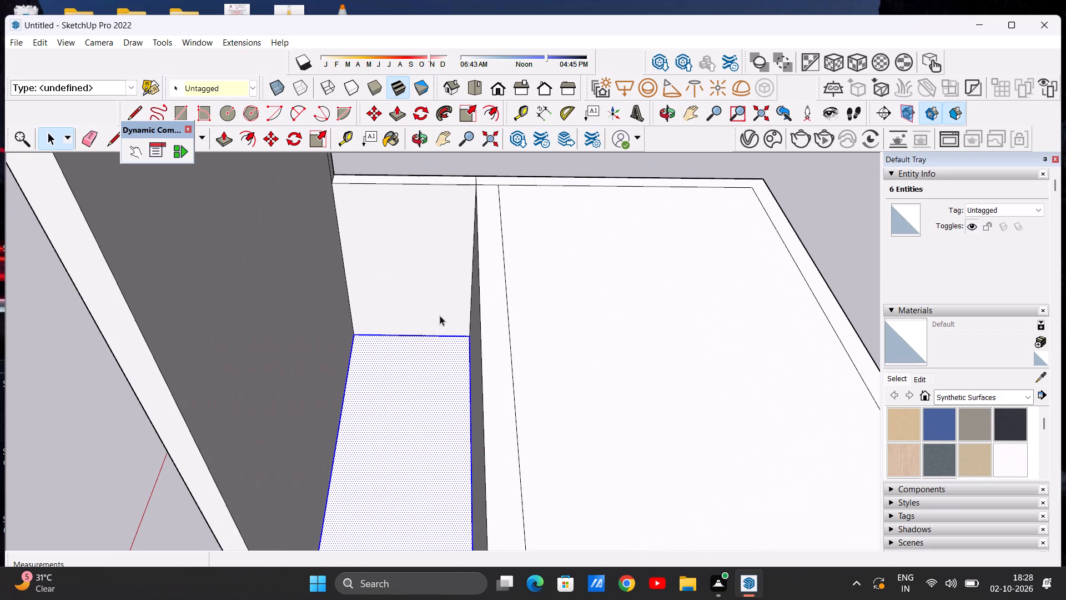
{"action": "key", "text": "m"}
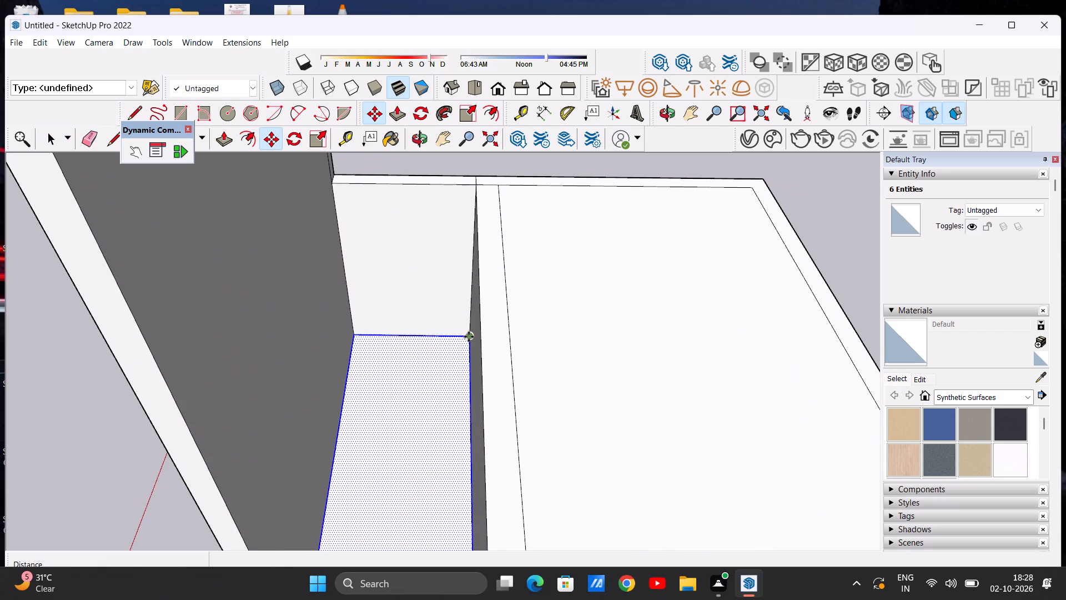
{"action": "left_click", "coordinate": [469, 337]}
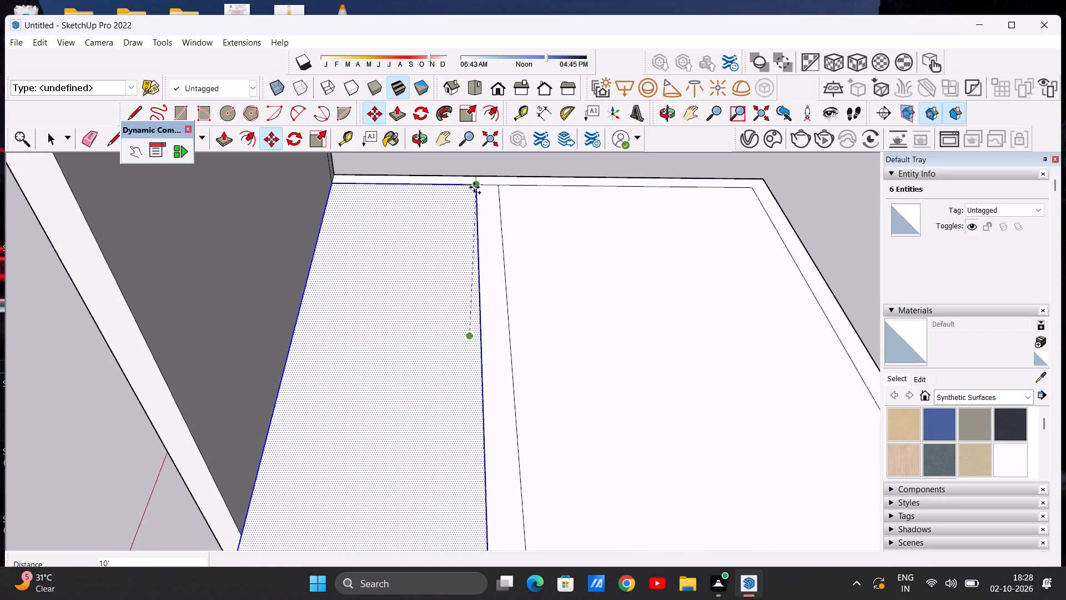
{"action": "left_click", "coordinate": [474, 187]}
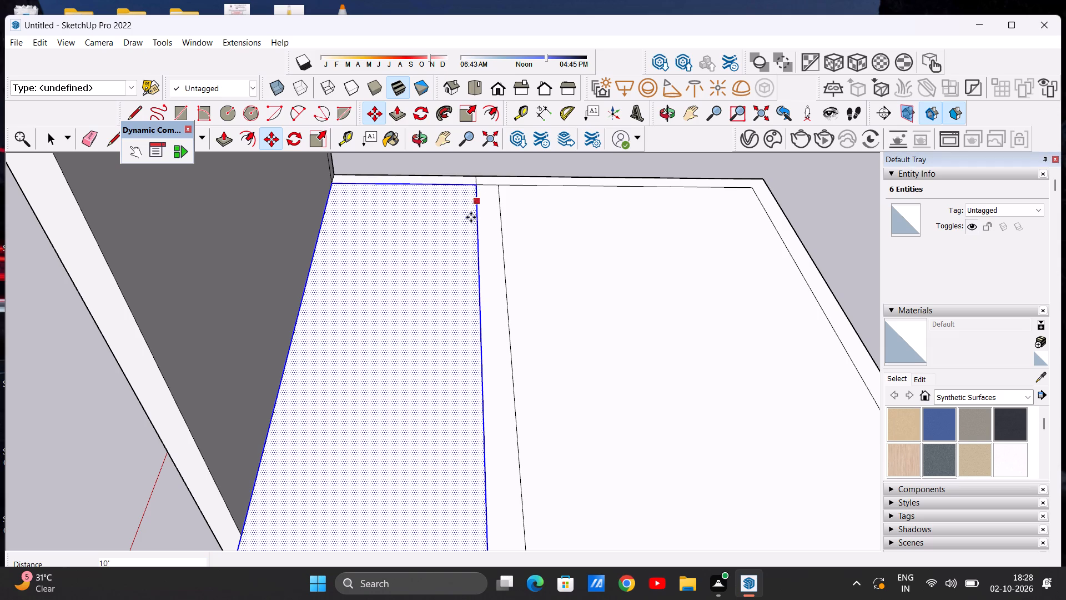
{"action": "key", "text": "space"}
Clear the selection and examine the front area's new top face, the corner post and the side opening from several angles.
{"action": "scroll", "coordinate": [503, 291], "scroll_direction": "down", "scroll_amount": 20}
{"action": "middle_click_drag", "start_coordinate": [373, 433], "coordinate": [405, 427]}
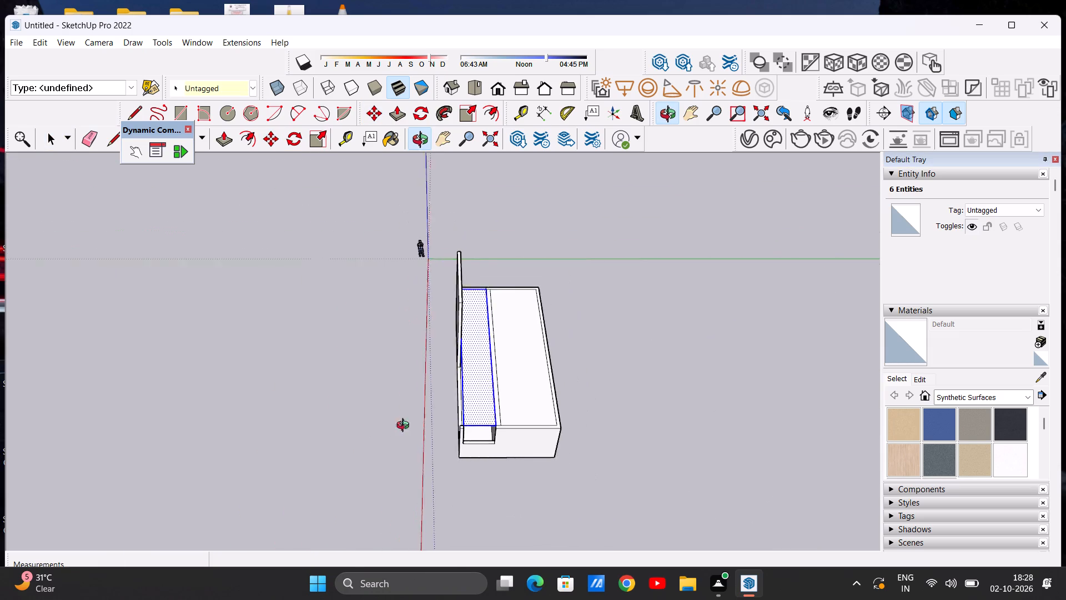
{"action": "middle_click_drag", "start_coordinate": [405, 427], "coordinate": [641, 427]}
{"action": "scroll", "coordinate": [531, 362], "scroll_direction": "up", "scroll_amount": 8}
{"action": "middle_click_drag", "start_coordinate": [550, 368], "coordinate": [576, 418]}
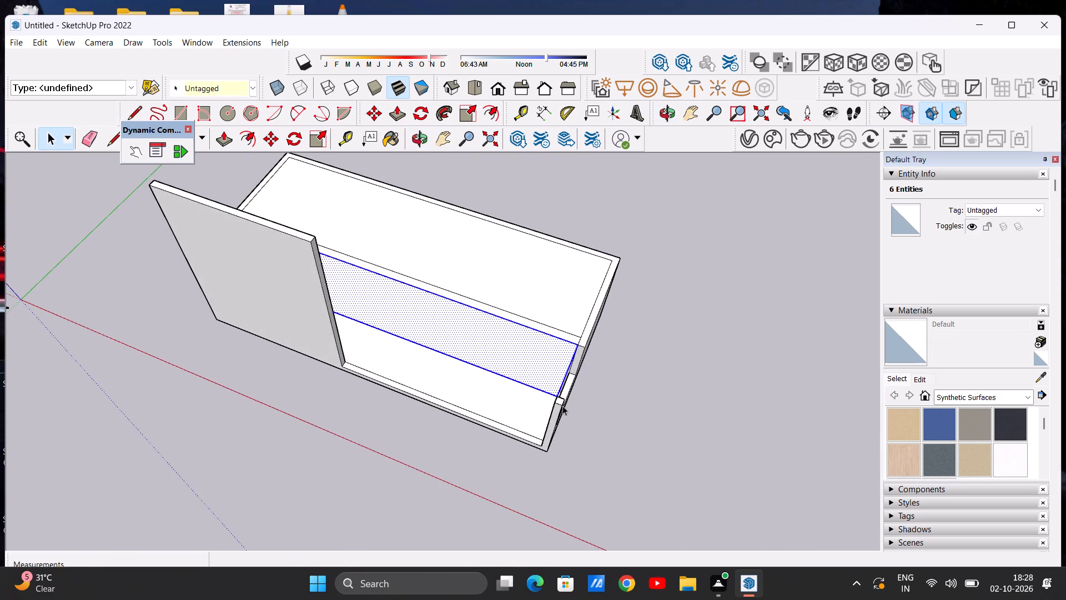
{"action": "scroll", "coordinate": [557, 402], "scroll_direction": "up", "scroll_amount": 15}
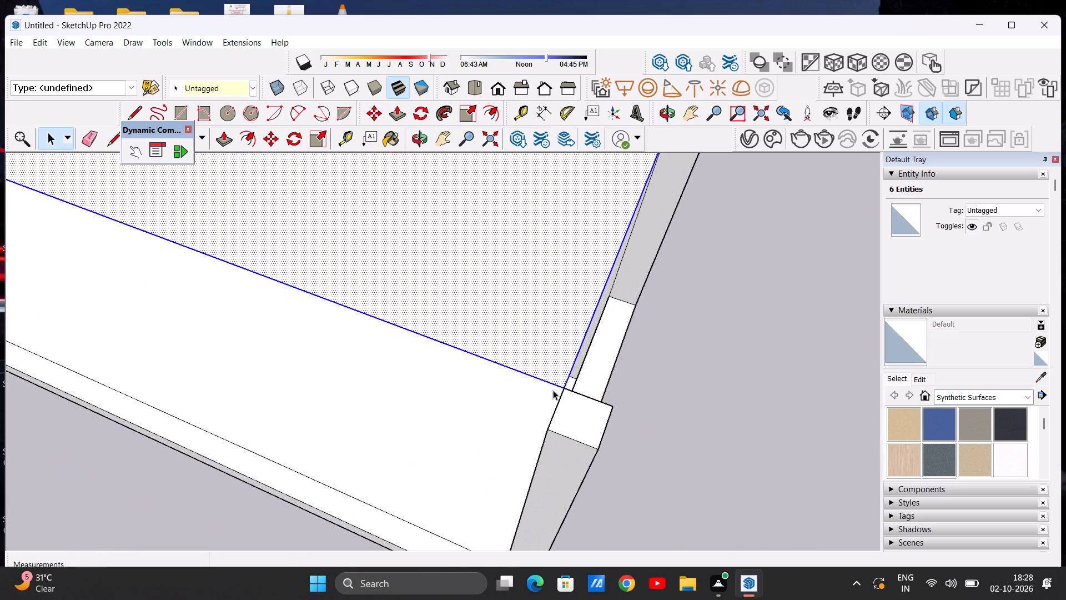
{"action": "scroll", "coordinate": [582, 384], "scroll_direction": "down", "scroll_amount": 13}
{"action": "key", "text": "space"}
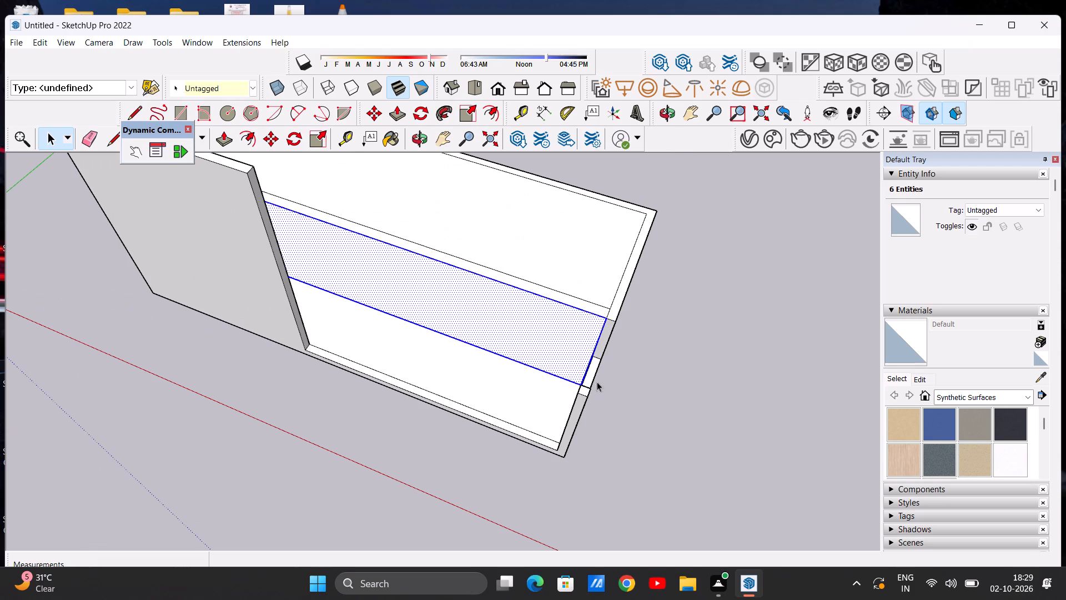
{"action": "left_click", "coordinate": [686, 344]}
{"action": "scroll", "coordinate": [546, 353], "scroll_direction": "down", "scroll_amount": 2}
{"action": "scroll", "coordinate": [529, 344], "scroll_direction": "up", "scroll_amount": 3}
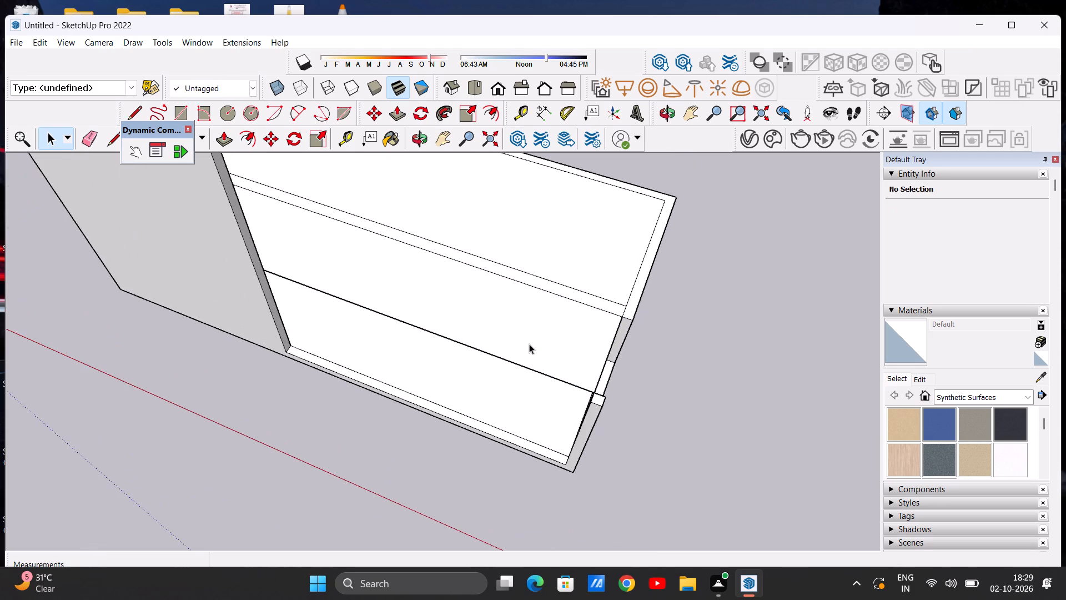
{"action": "scroll", "coordinate": [544, 346], "scroll_direction": "down", "scroll_amount": 3}
{"action": "scroll", "coordinate": [573, 344], "scroll_direction": "up", "scroll_amount": 1}
{"action": "scroll", "coordinate": [575, 344], "scroll_direction": "down", "scroll_amount": 2}
{"action": "scroll", "coordinate": [487, 317], "scroll_direction": "up", "scroll_amount": 6}
{"action": "scroll", "coordinate": [541, 335], "scroll_direction": "down", "scroll_amount": 2}
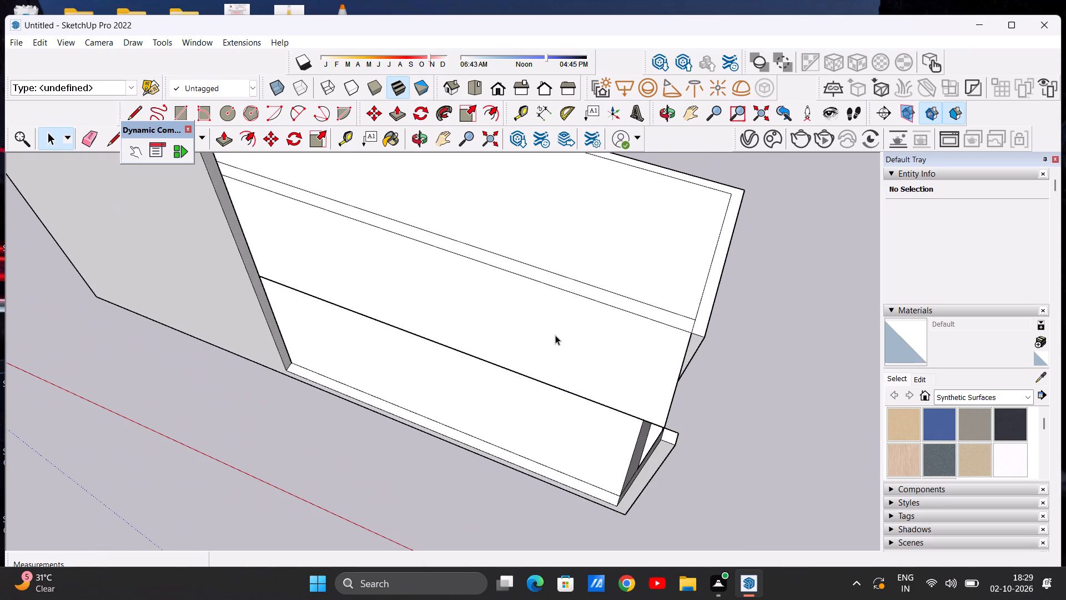
{"action": "scroll", "coordinate": [438, 321], "scroll_direction": "up", "scroll_amount": 5}
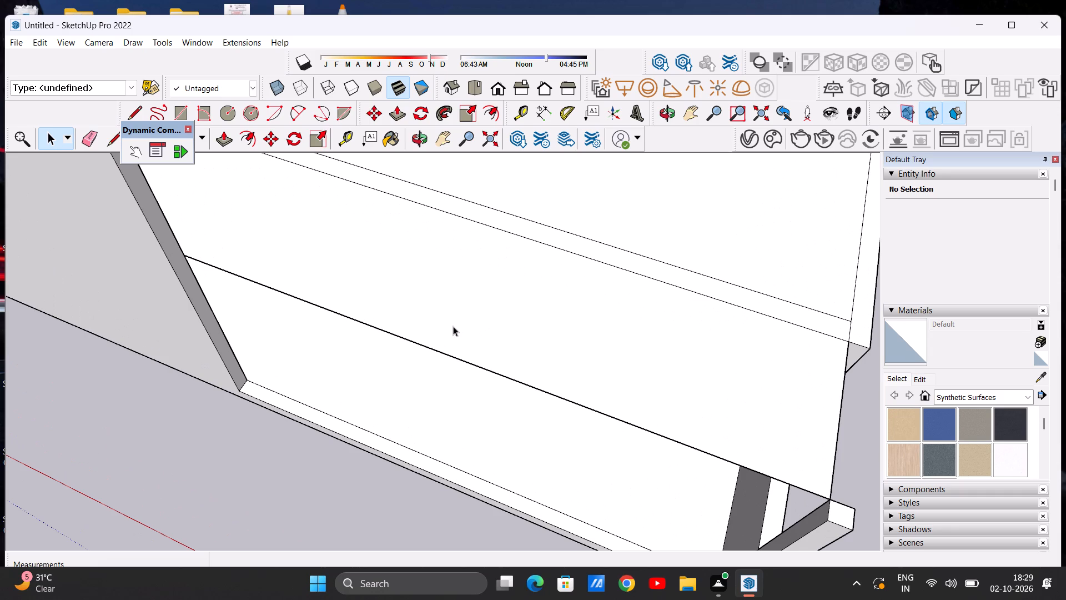
{"action": "scroll", "coordinate": [419, 320], "scroll_direction": "down", "scroll_amount": 14}
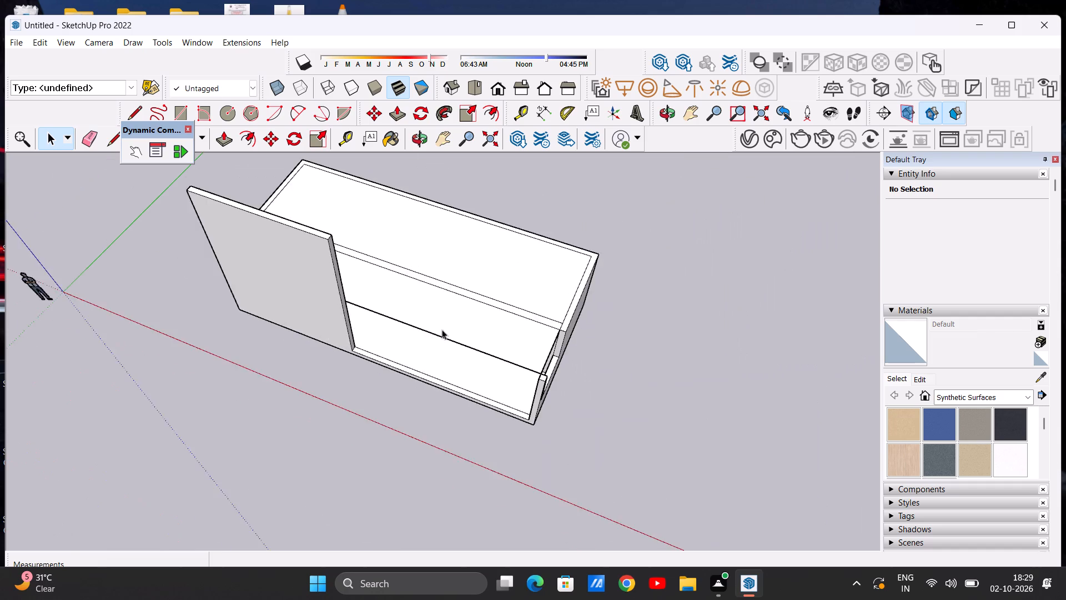
{"action": "scroll", "coordinate": [442, 329], "scroll_direction": "down", "scroll_amount": 5}
{"action": "scroll", "coordinate": [392, 335], "scroll_direction": "up", "scroll_amount": 7}
{"action": "middle_click_drag", "start_coordinate": [428, 354], "coordinate": [410, 260]}
{"action": "scroll", "coordinate": [365, 341], "scroll_direction": "down", "scroll_amount": 4}
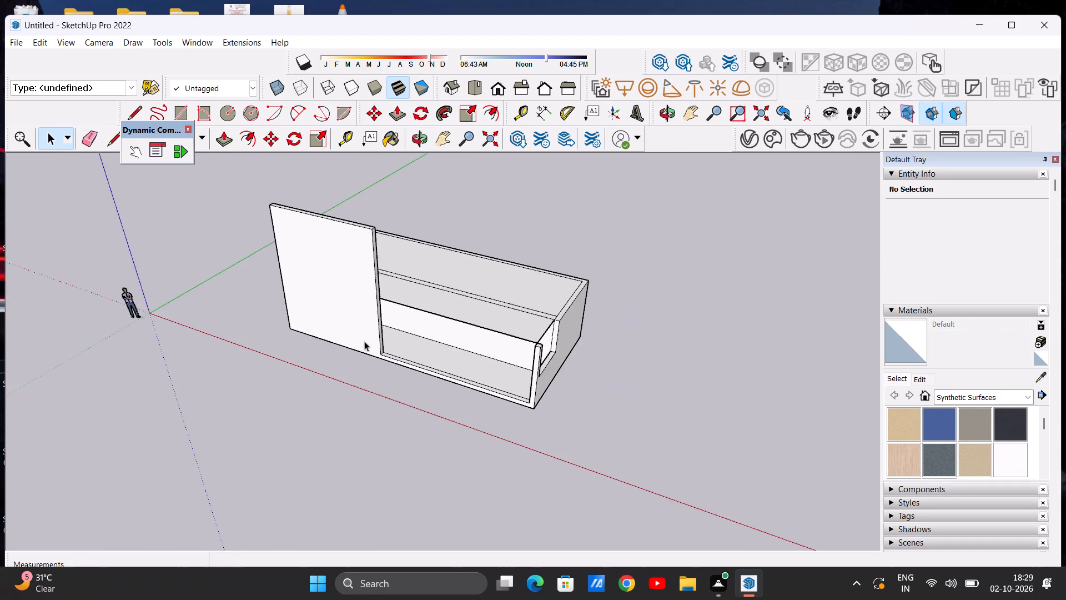
{"action": "scroll", "coordinate": [364, 341], "scroll_direction": "down", "scroll_amount": 1}
{"action": "middle_click_drag", "start_coordinate": [477, 323], "coordinate": [391, 314]}
{"action": "scroll", "coordinate": [462, 309], "scroll_direction": "up", "scroll_amount": 6}
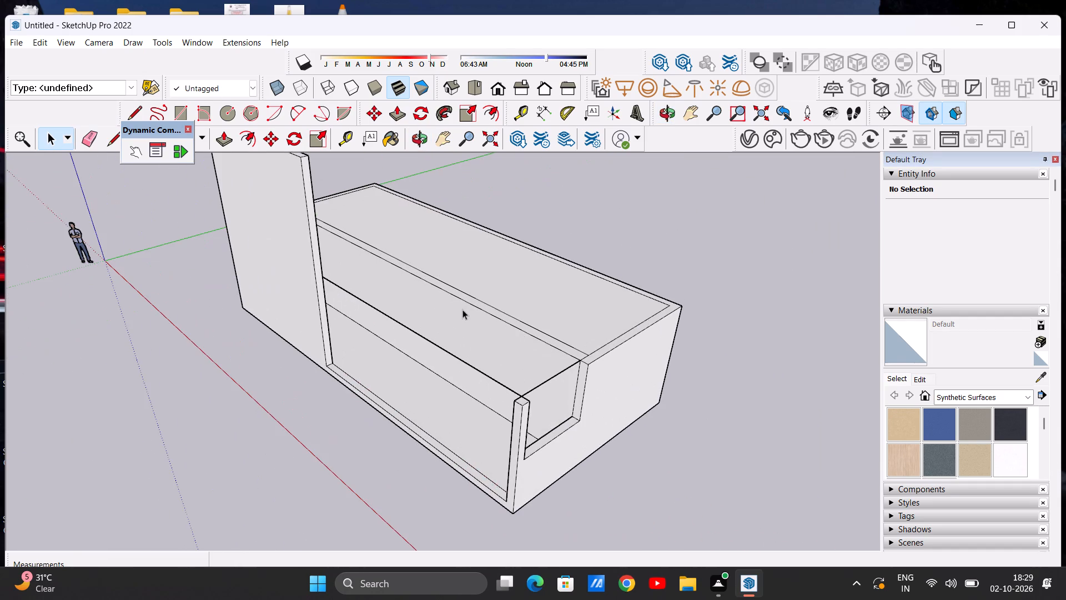
{"action": "scroll", "coordinate": [439, 333], "scroll_direction": "down", "scroll_amount": 4}
{"action": "middle_click_drag", "start_coordinate": [464, 330], "coordinate": [429, 346]}
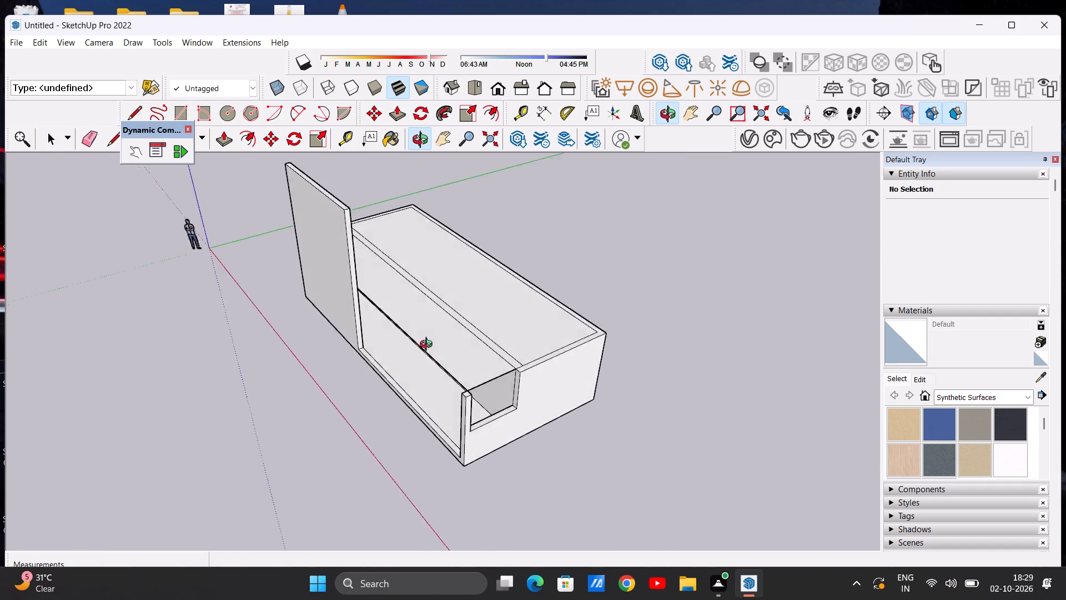
{"action": "middle_click_drag", "start_coordinate": [429, 346], "coordinate": [446, 319]}
{"action": "scroll", "coordinate": [451, 318], "scroll_direction": "up", "scroll_amount": 5}
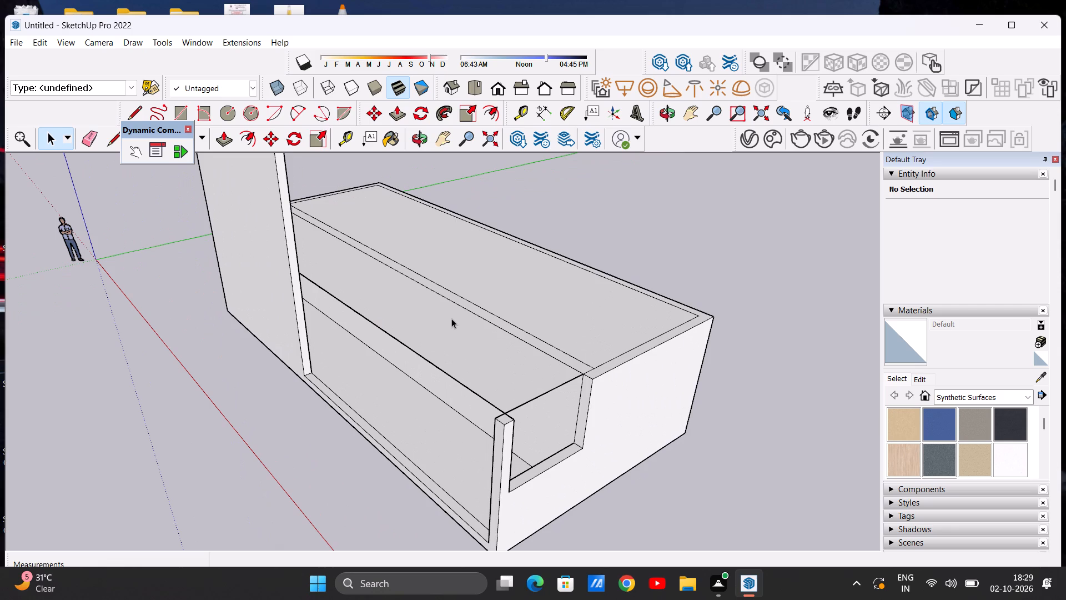
{"action": "scroll", "coordinate": [573, 433], "scroll_direction": "up", "scroll_amount": 4}
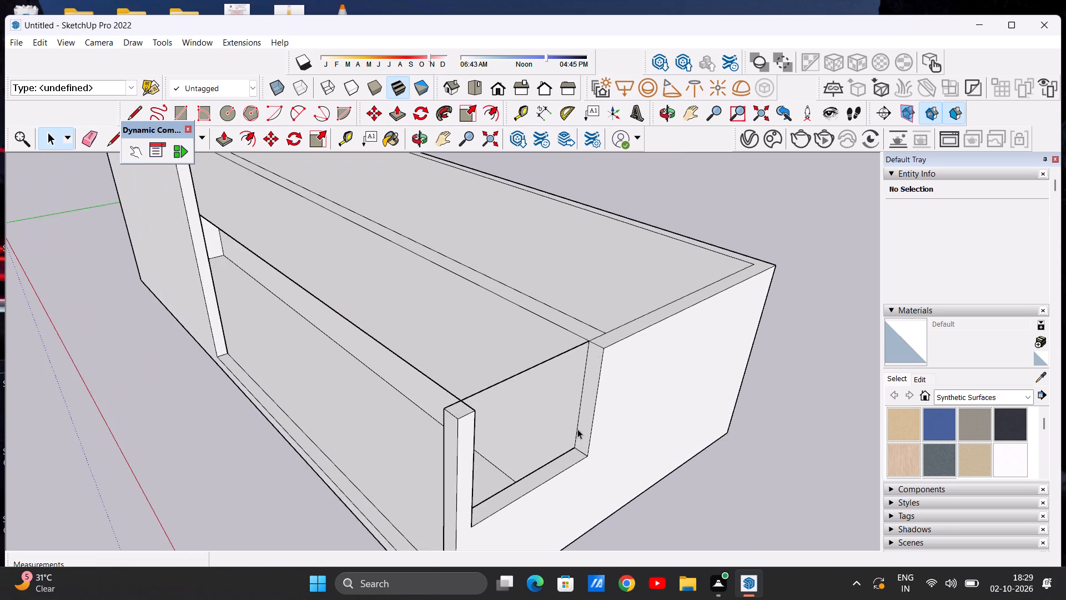
Draw a 9" line across the wall end facing the corner post at the side opening, just below its top.
{"action": "middle_click_drag", "start_coordinate": [577, 429], "coordinate": [525, 405]}
{"action": "scroll", "coordinate": [580, 359], "scroll_direction": "up", "scroll_amount": 2}
{"action": "middle_click_drag", "start_coordinate": [565, 351], "coordinate": [590, 402]}
{"action": "scroll", "coordinate": [577, 385], "scroll_direction": "up", "scroll_amount": 3}
{"action": "key", "text": "l"}
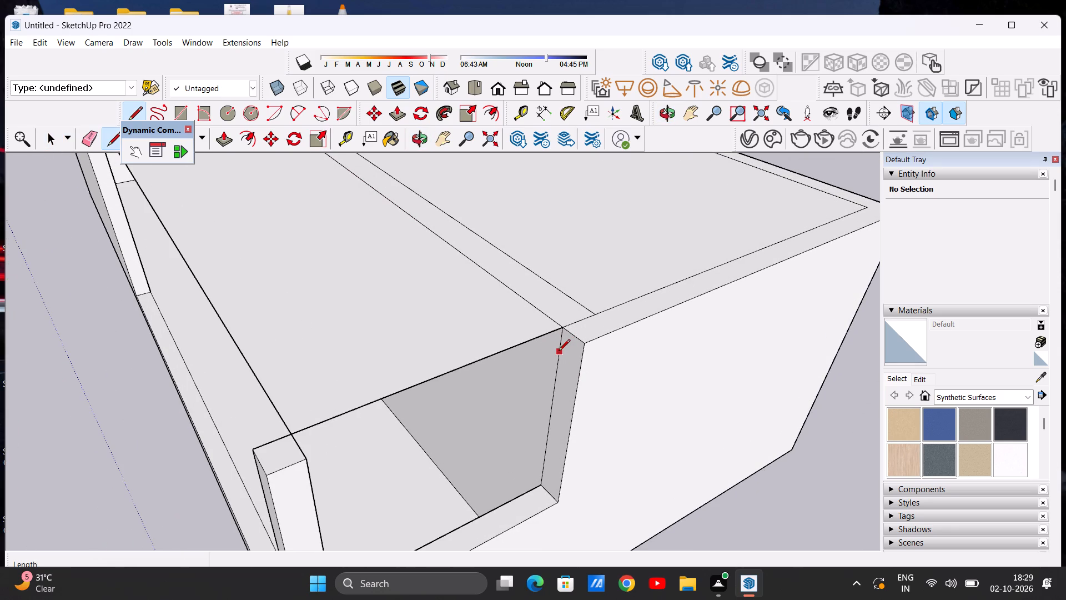
{"action": "left_click", "coordinate": [559, 352]}
{"action": "left_click", "coordinate": [581, 371]}
{"action": "key", "text": "space"}
Push/Pull the small face above that line across the side opening to the corner post, forming a beam.
{"action": "type", "text": "p"}
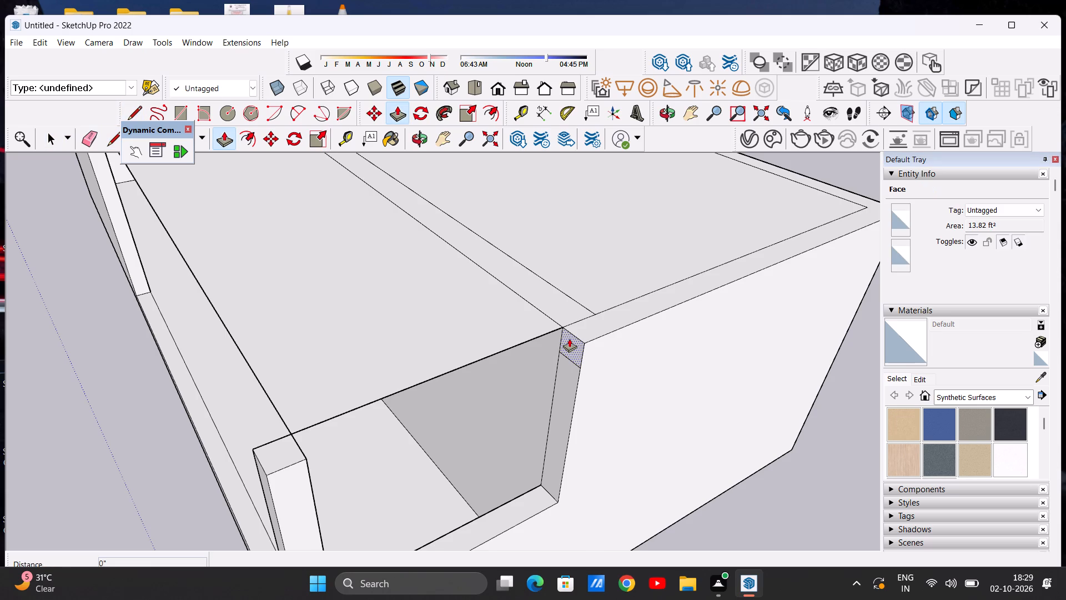
{"action": "left_click", "coordinate": [569, 338]}
{"action": "scroll", "coordinate": [419, 391], "scroll_direction": "down", "scroll_amount": 5}
{"action": "scroll", "coordinate": [361, 422], "scroll_direction": "up", "scroll_amount": 12}
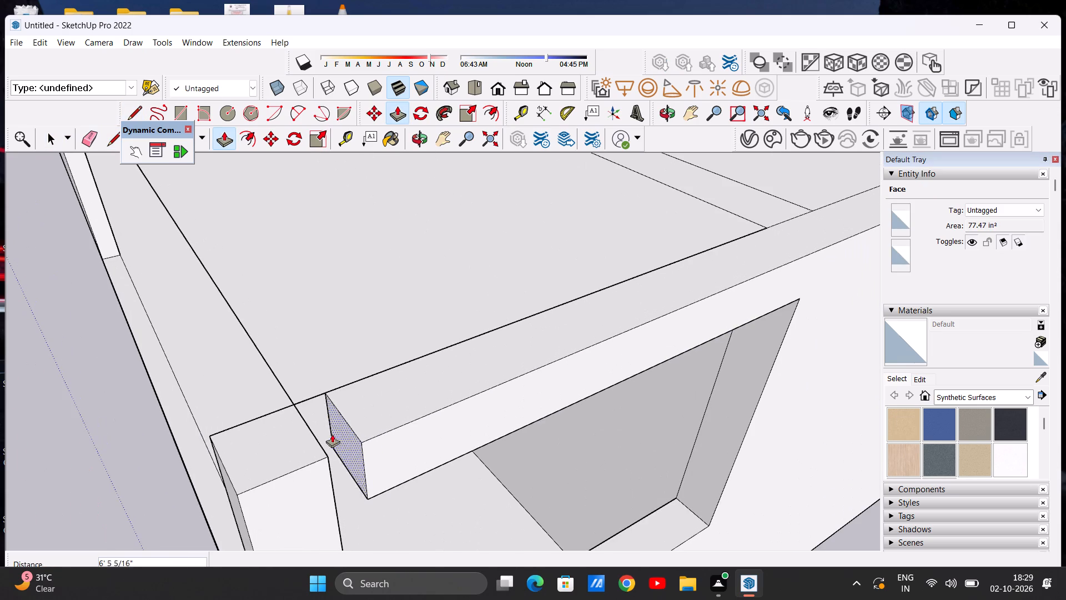
{"action": "left_click", "coordinate": [328, 456]}
{"action": "key", "text": "space"}
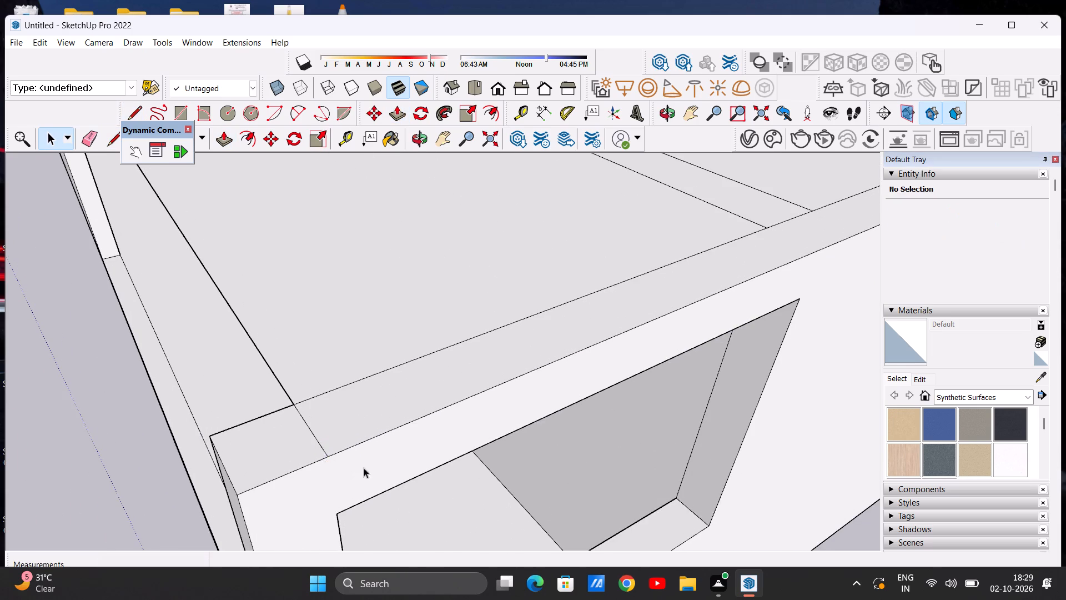
{"action": "scroll", "coordinate": [453, 440], "scroll_direction": "down", "scroll_amount": 20}
{"action": "middle_click_drag", "start_coordinate": [496, 374], "coordinate": [422, 456]}
{"action": "scroll", "coordinate": [425, 444], "scroll_direction": "down", "scroll_amount": 3}
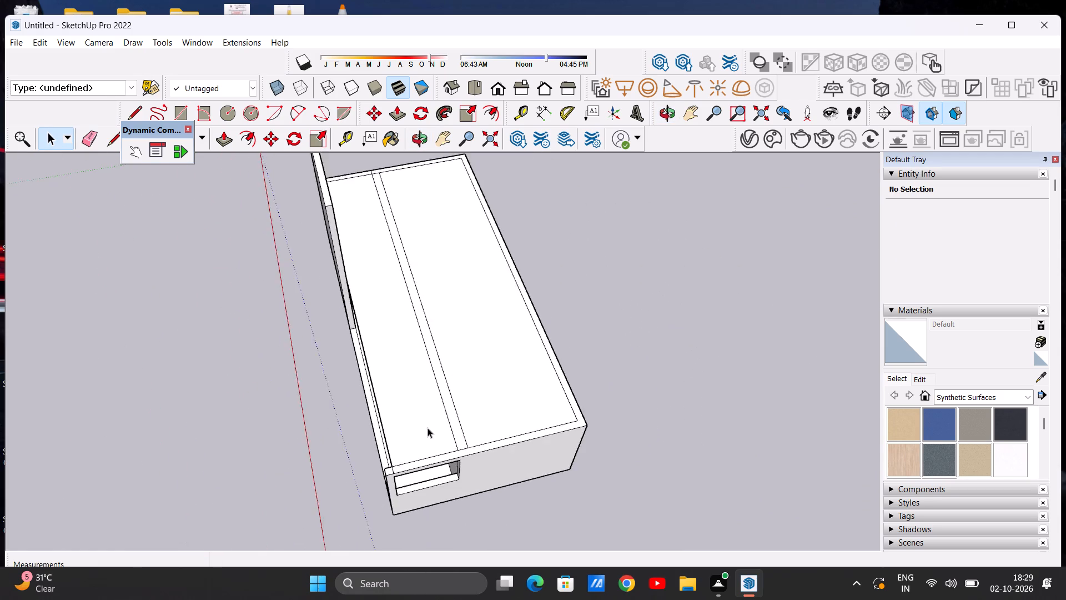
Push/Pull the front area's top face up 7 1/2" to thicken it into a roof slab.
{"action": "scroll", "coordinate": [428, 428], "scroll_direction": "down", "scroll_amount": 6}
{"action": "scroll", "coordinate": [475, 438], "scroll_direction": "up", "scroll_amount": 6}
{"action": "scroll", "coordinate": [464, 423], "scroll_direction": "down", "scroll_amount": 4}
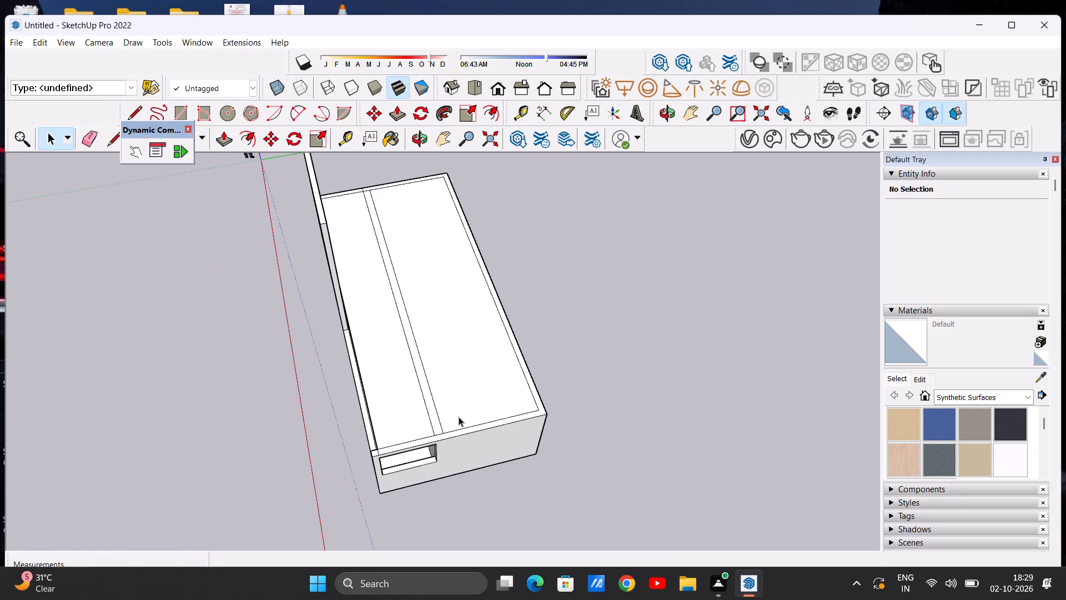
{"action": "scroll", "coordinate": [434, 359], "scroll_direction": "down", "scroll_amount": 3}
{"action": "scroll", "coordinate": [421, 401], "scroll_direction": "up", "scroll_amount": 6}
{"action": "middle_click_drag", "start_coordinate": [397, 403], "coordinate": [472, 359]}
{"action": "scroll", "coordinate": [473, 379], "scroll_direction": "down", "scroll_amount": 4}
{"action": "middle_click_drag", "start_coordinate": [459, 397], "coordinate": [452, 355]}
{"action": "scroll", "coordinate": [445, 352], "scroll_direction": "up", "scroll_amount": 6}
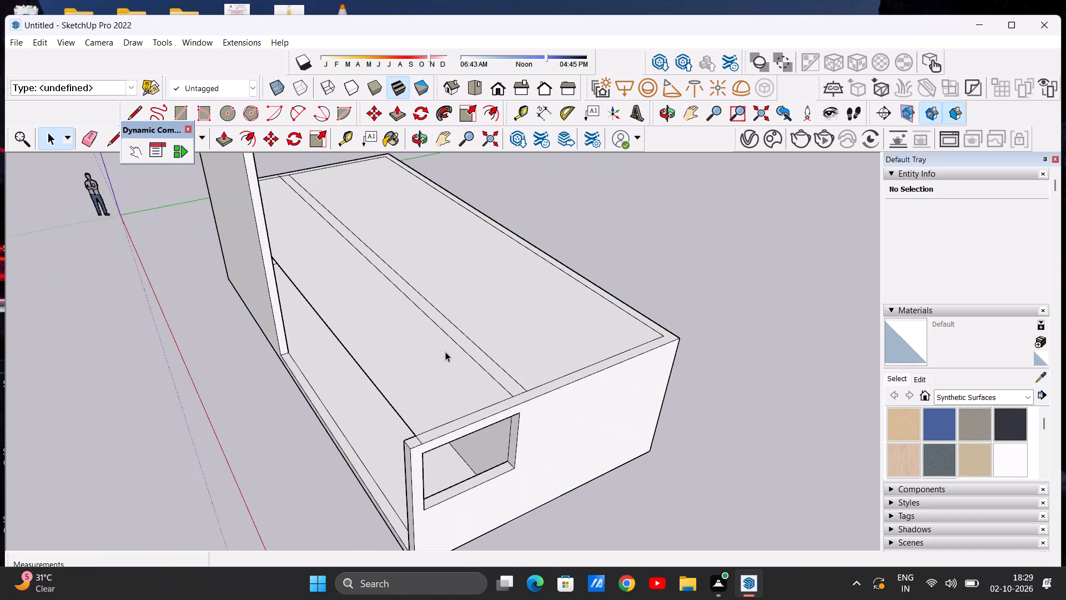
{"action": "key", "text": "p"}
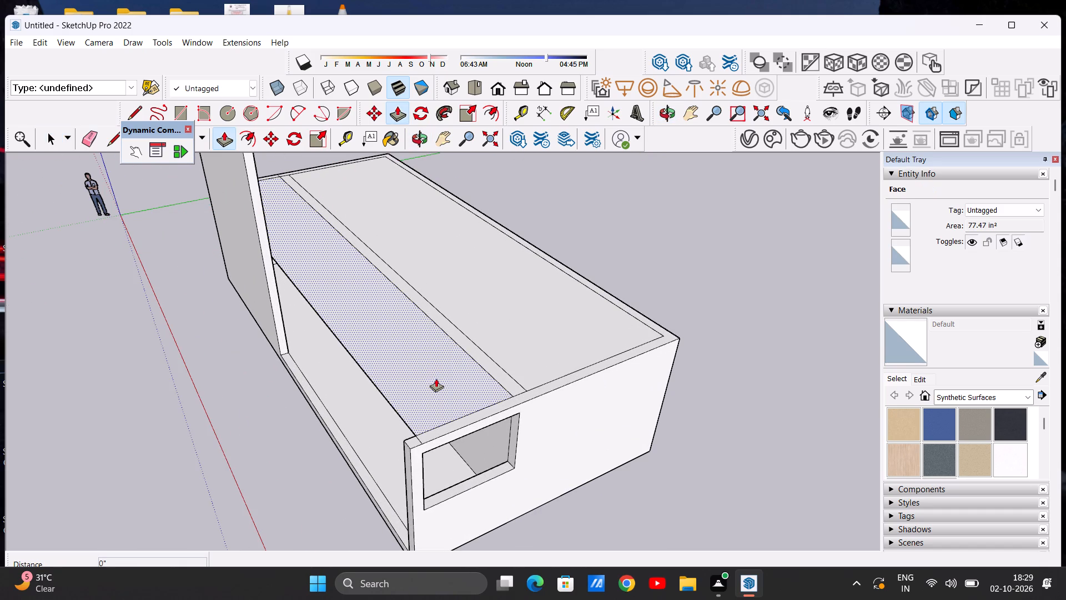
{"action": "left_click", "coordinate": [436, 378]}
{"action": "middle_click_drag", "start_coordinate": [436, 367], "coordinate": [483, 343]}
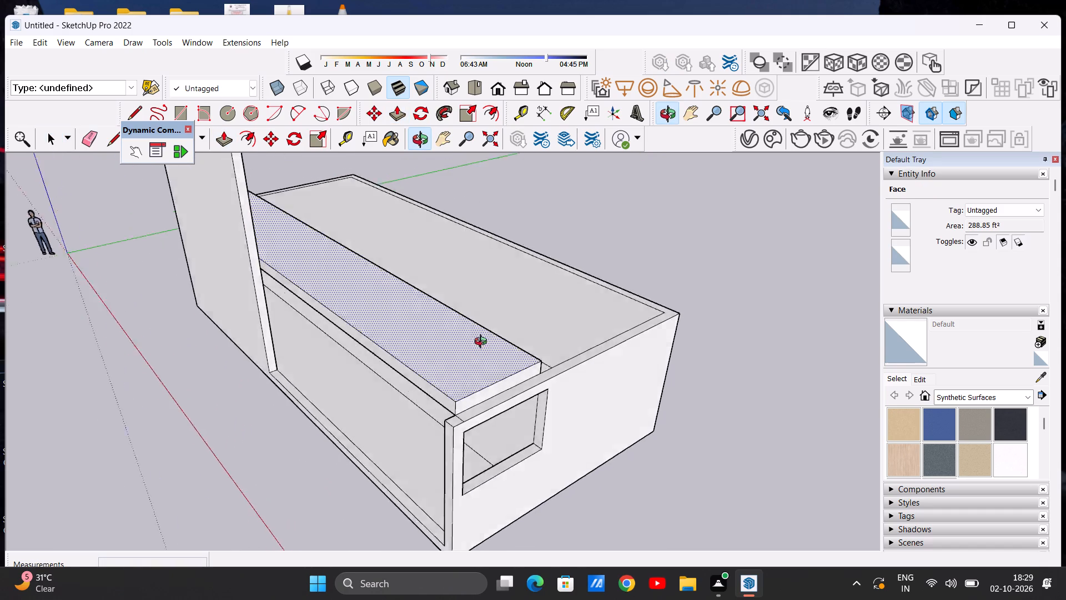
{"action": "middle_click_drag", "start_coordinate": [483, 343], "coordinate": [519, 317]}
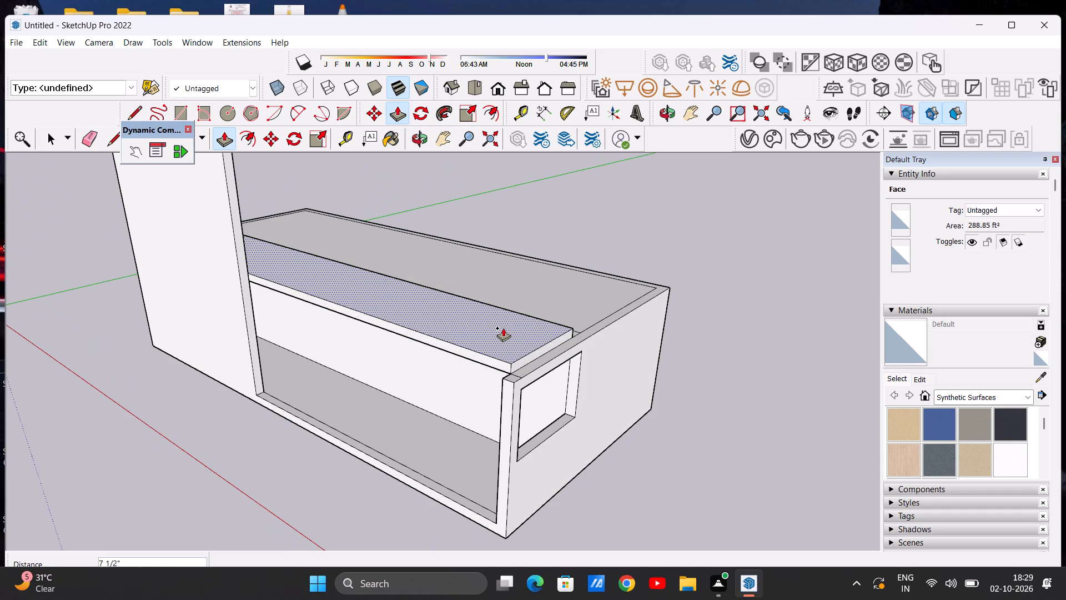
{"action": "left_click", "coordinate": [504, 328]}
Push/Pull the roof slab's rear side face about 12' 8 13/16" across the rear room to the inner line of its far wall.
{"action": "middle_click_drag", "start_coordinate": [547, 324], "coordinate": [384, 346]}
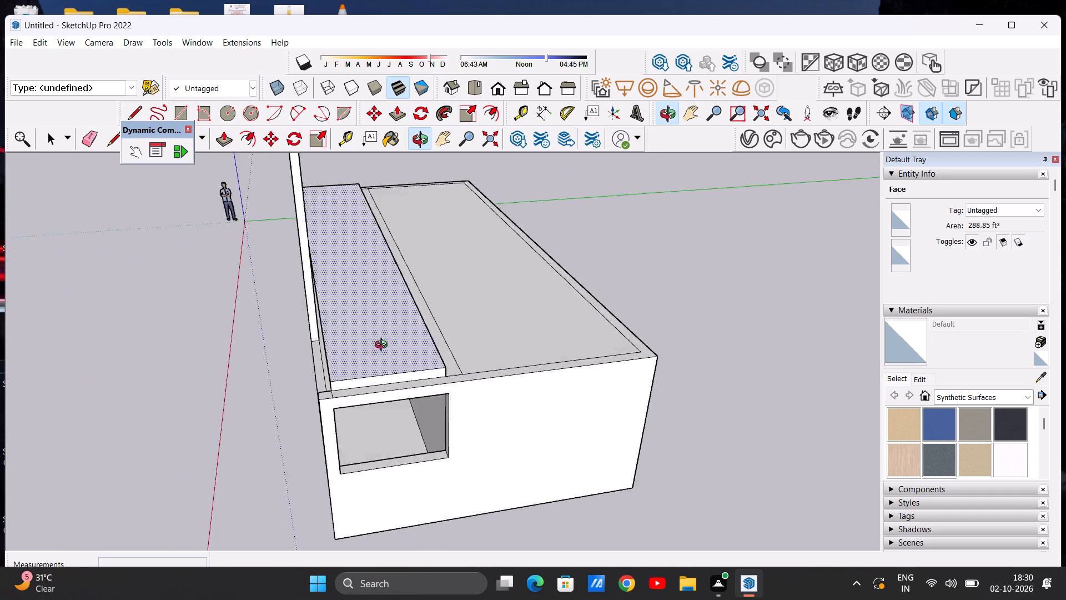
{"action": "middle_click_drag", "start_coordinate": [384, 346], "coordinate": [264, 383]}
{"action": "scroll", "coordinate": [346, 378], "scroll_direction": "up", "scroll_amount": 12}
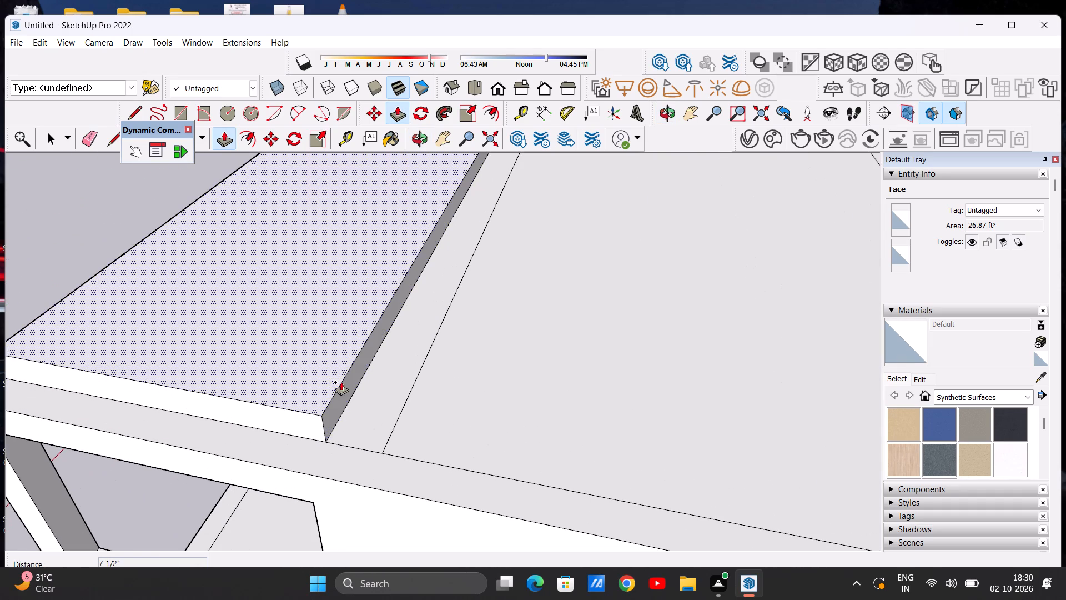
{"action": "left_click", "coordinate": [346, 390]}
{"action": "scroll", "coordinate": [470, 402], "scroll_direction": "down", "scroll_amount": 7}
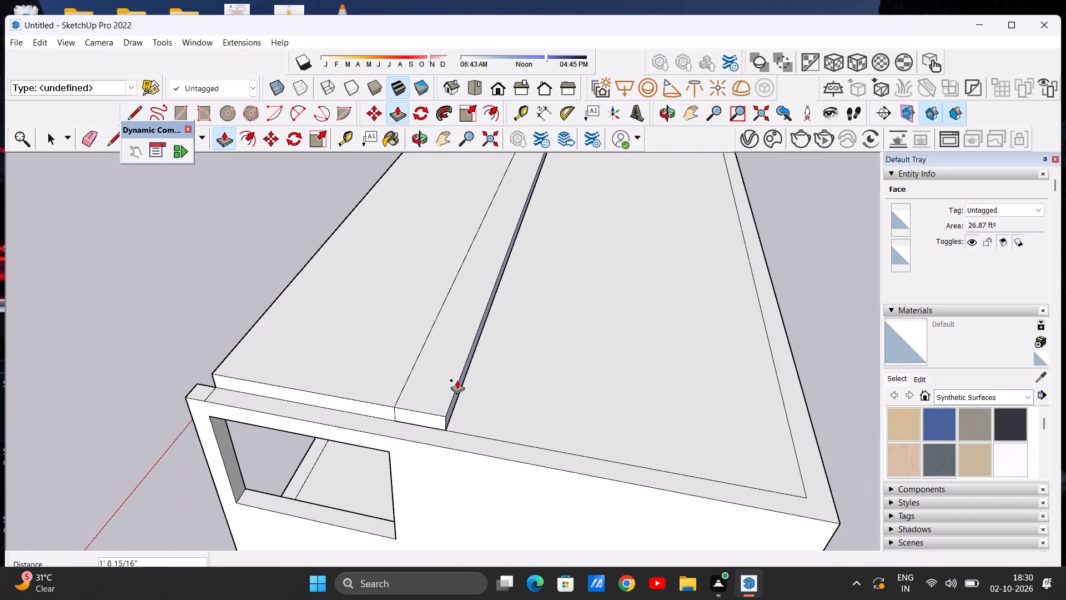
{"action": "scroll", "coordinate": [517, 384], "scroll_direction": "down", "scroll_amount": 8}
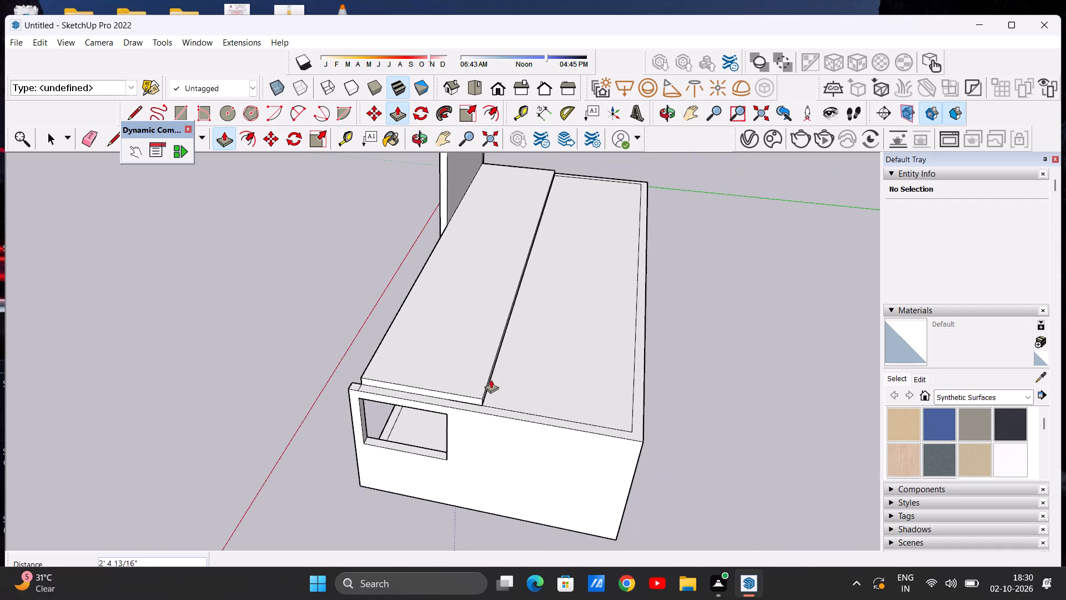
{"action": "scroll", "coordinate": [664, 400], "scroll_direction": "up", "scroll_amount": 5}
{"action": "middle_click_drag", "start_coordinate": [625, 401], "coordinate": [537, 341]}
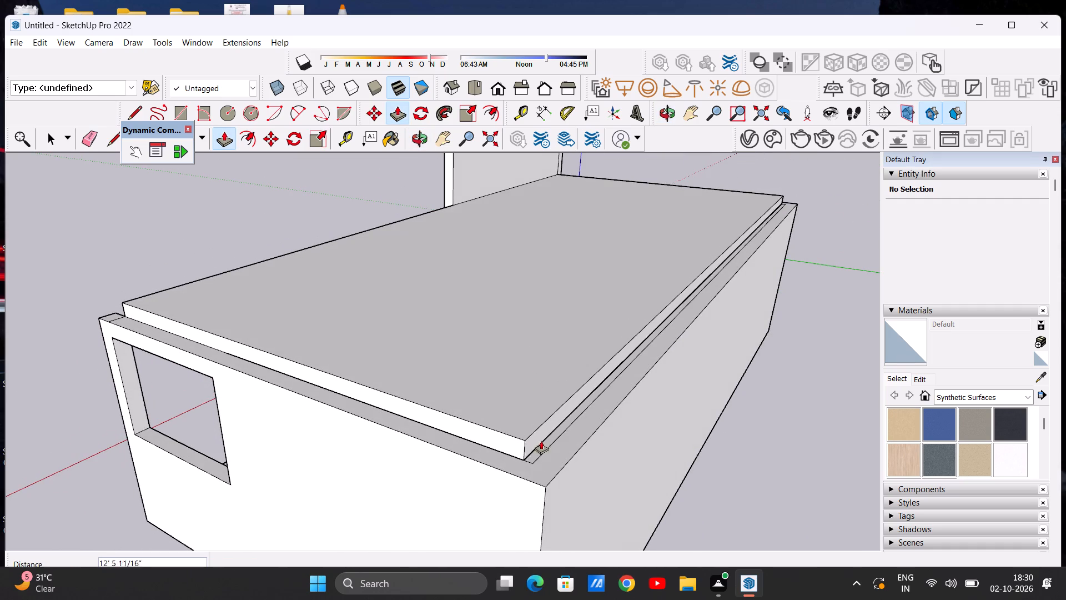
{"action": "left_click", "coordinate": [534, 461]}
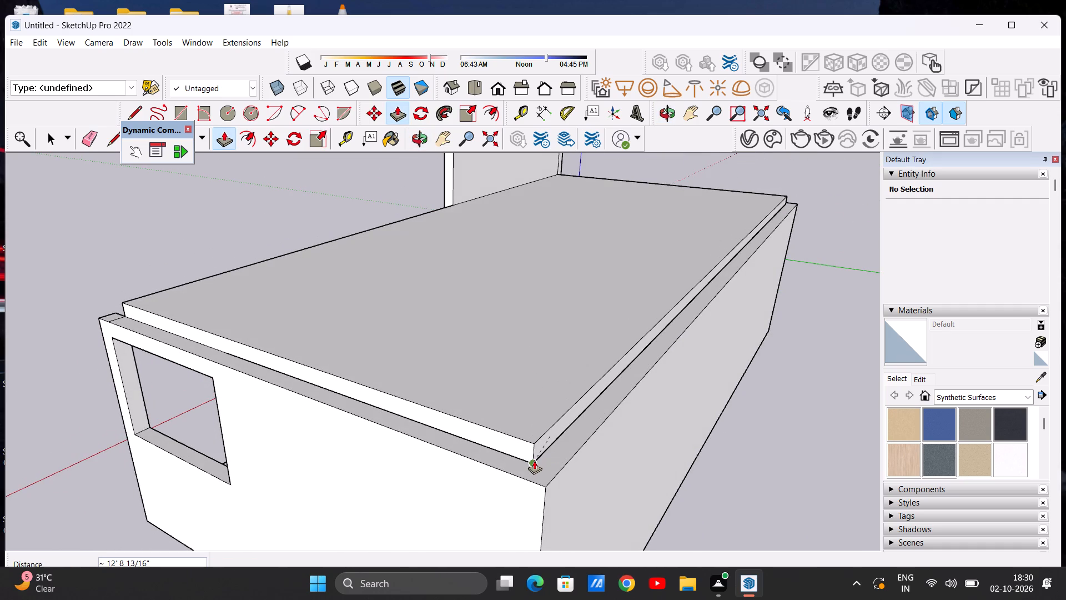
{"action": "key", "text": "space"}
Examine the roofed model in the Front view and from nearby angles, comparing the roof slab, tall front wall and side opening.
{"action": "scroll", "coordinate": [661, 392], "scroll_direction": "down", "scroll_amount": 17}
{"action": "middle_click_drag", "start_coordinate": [461, 362], "coordinate": [726, 351]}
{"action": "middle_click_drag", "start_coordinate": [442, 349], "coordinate": [693, 313]}
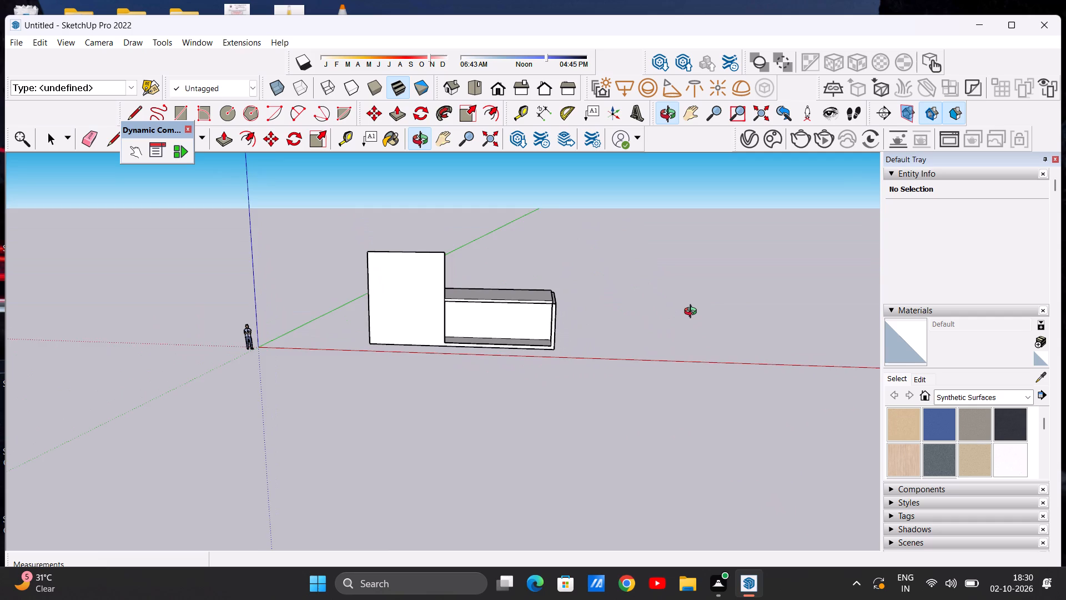
{"action": "middle_click_drag", "start_coordinate": [693, 313], "coordinate": [690, 318]}
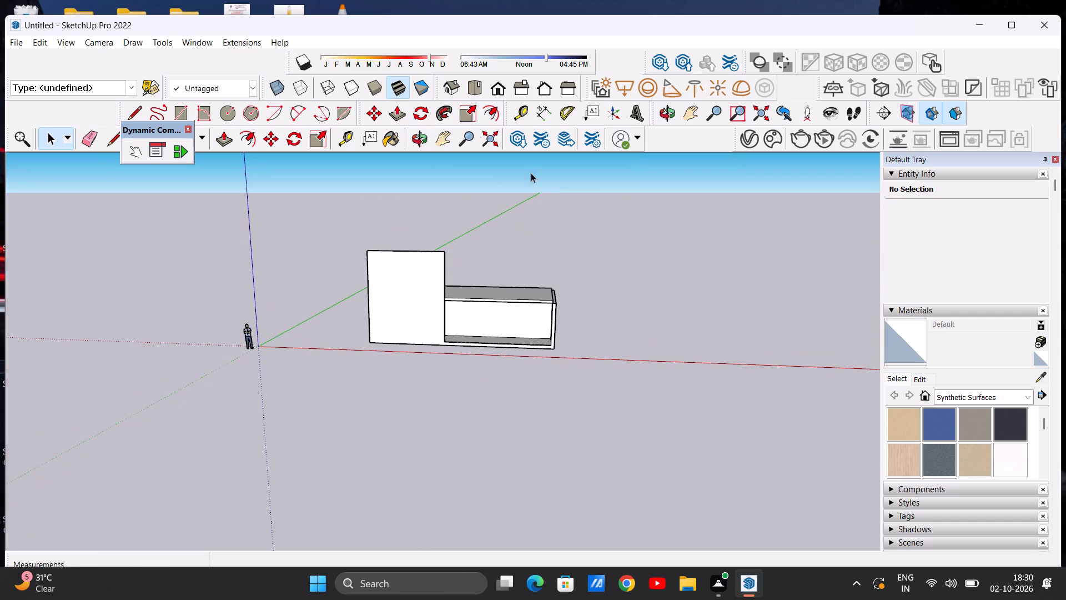
{"action": "left_click", "coordinate": [496, 86]}
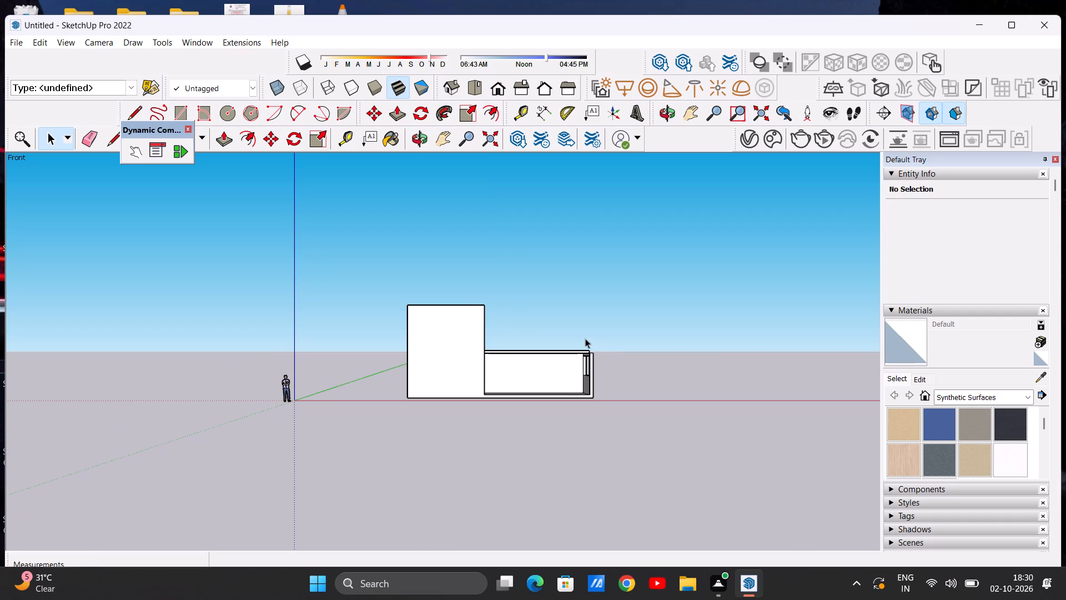
{"action": "scroll", "coordinate": [564, 338], "scroll_direction": "up", "scroll_amount": 5}
{"action": "scroll", "coordinate": [560, 349], "scroll_direction": "down", "scroll_amount": 5}
{"action": "middle_click_drag", "start_coordinate": [561, 349], "coordinate": [554, 426]}
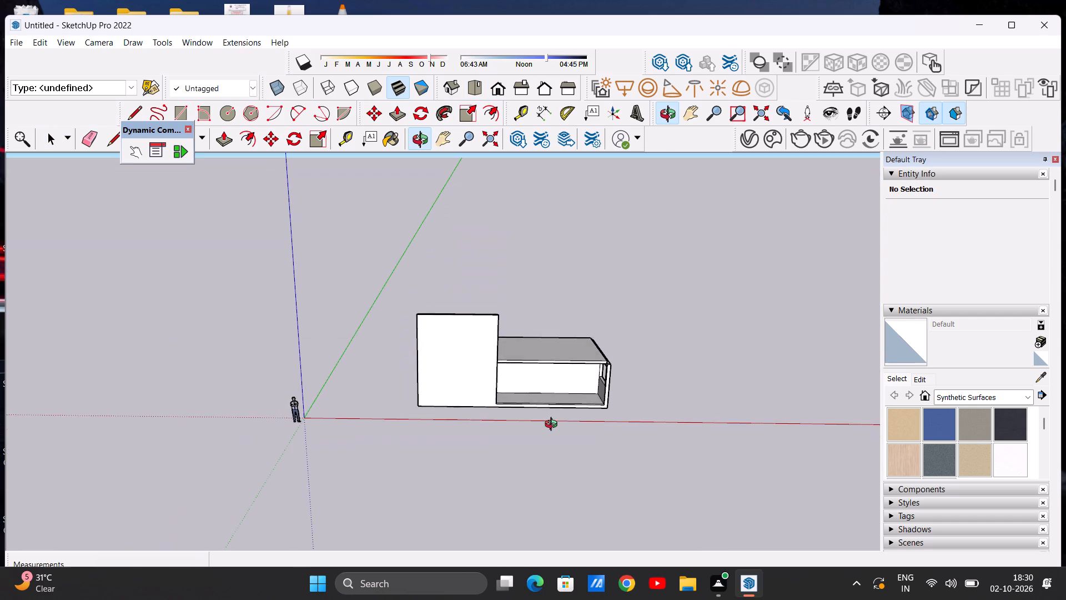
{"action": "middle_click_drag", "start_coordinate": [554, 426], "coordinate": [561, 318]}
{"action": "scroll", "coordinate": [566, 360], "scroll_direction": "up", "scroll_amount": 6}
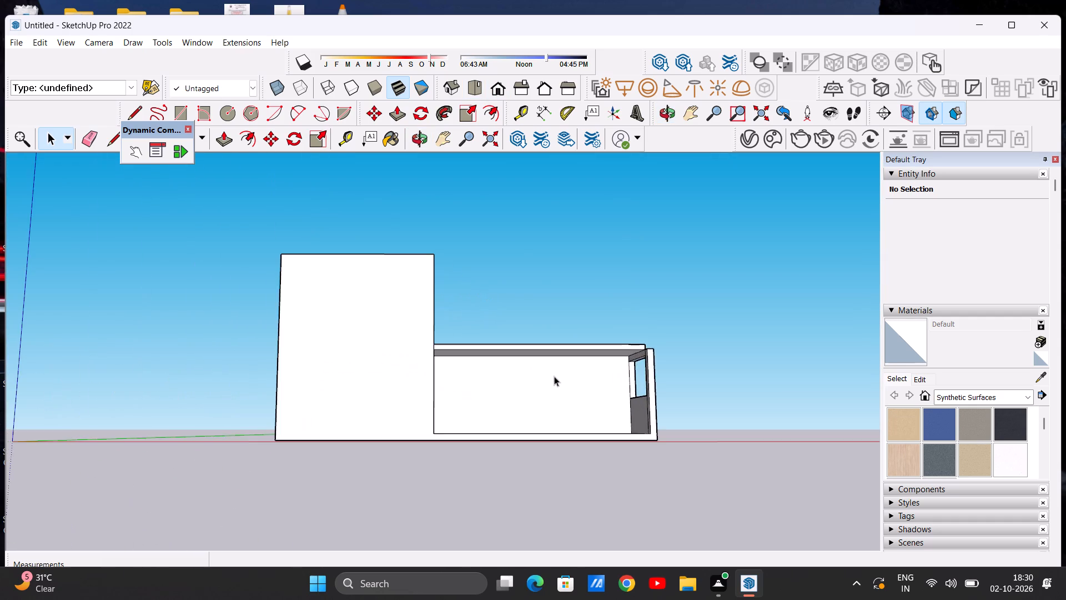
{"action": "middle_click_drag", "start_coordinate": [555, 376], "coordinate": [552, 430]}
{"action": "scroll", "coordinate": [575, 402], "scroll_direction": "up", "scroll_amount": 2}
{"action": "middle_click_drag", "start_coordinate": [559, 409], "coordinate": [561, 392]}
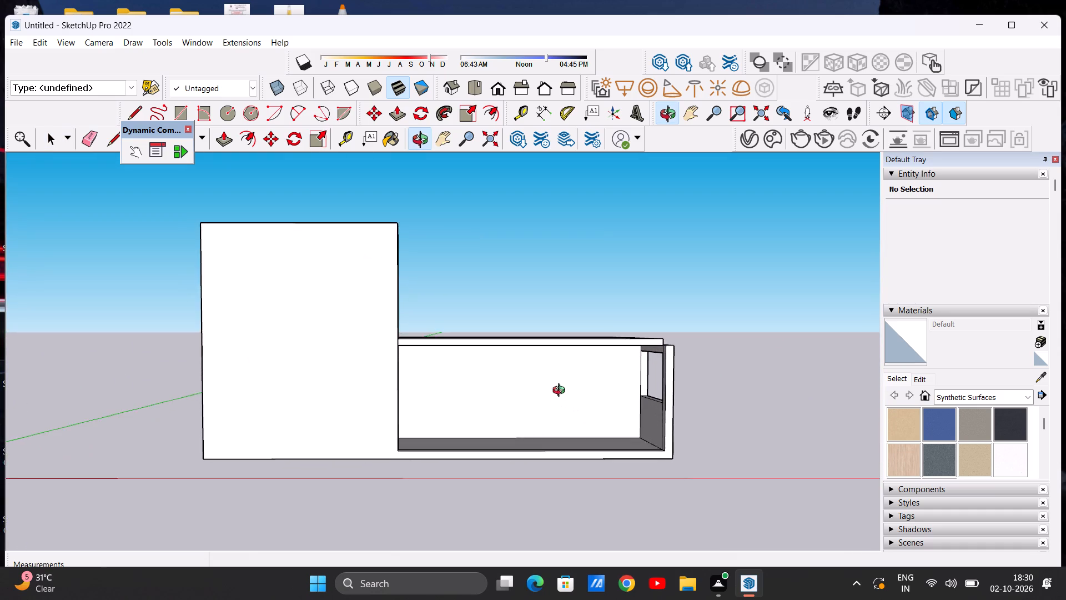
{"action": "middle_click_drag", "start_coordinate": [561, 392], "coordinate": [559, 383]}
{"action": "scroll", "coordinate": [561, 391], "scroll_direction": "up", "scroll_amount": 2}
{"action": "scroll", "coordinate": [563, 393], "scroll_direction": "down", "scroll_amount": 4}
{"action": "middle_click_drag", "start_coordinate": [561, 374], "coordinate": [560, 379]}
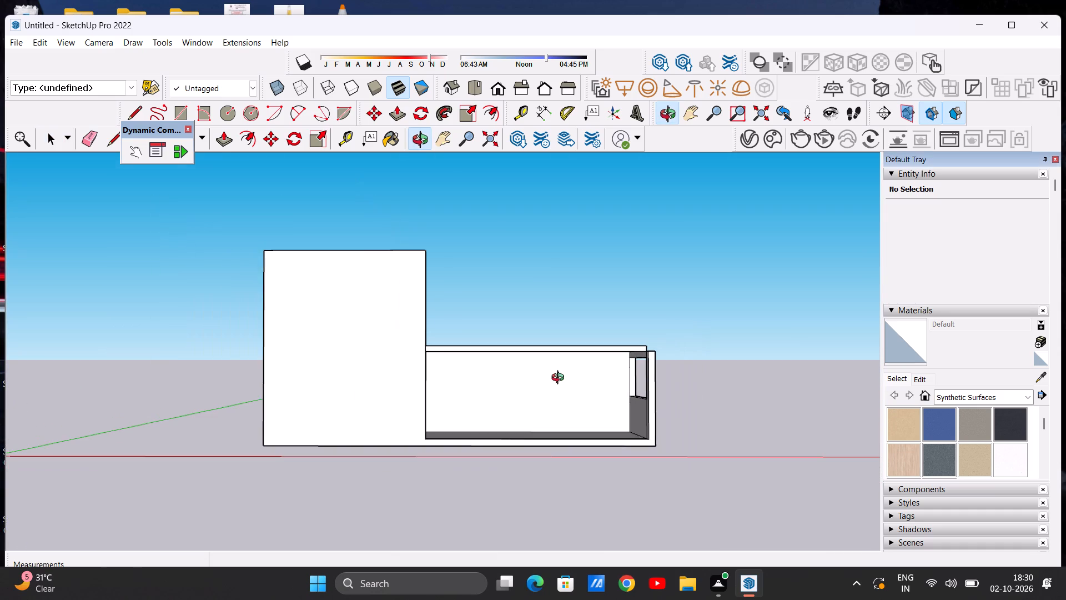
{"action": "middle_click_drag", "start_coordinate": [560, 379], "coordinate": [540, 485]}
{"action": "scroll", "coordinate": [559, 462], "scroll_direction": "up", "scroll_amount": 3}
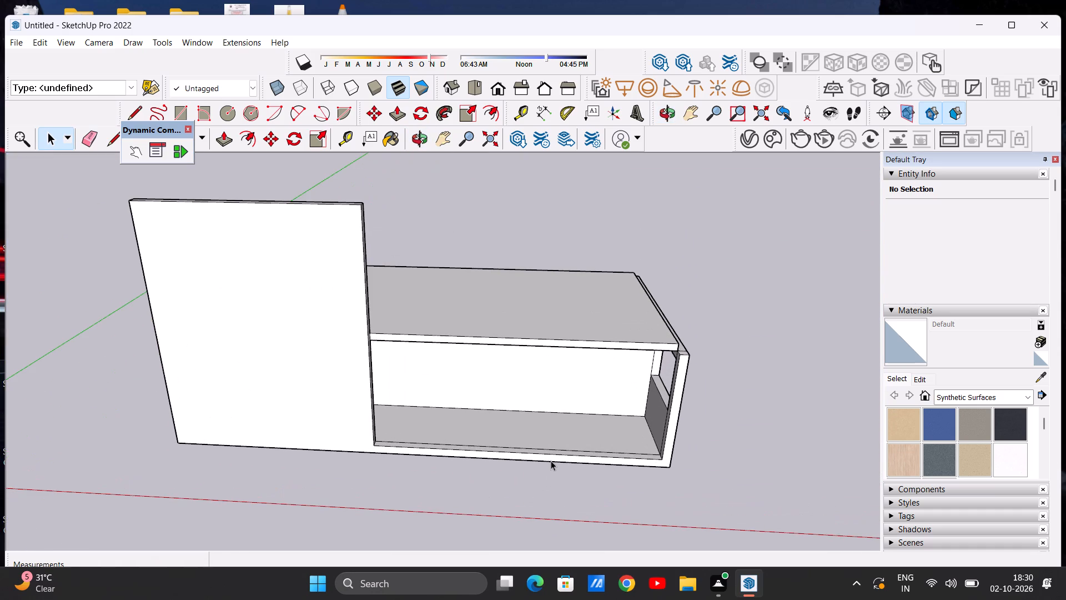
Undo the front area's roof work: both slab extrusions, the beam with its line, and the copied top face.
{"action": "key", "text": "ctrl+z"}
{"action": "type", "text": "zz"}
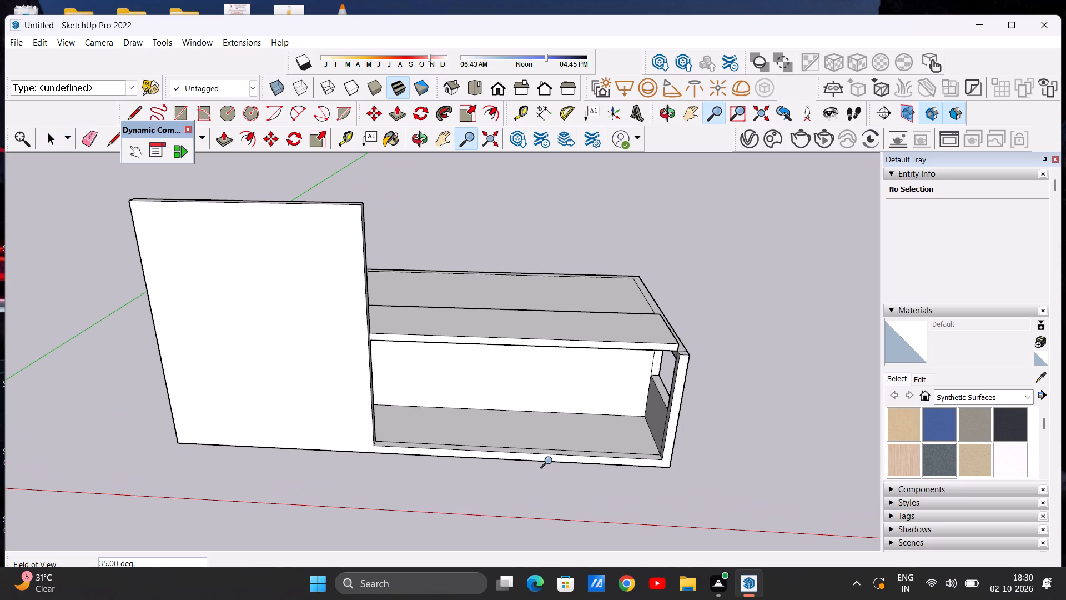
{"action": "key", "text": "ctrl+z"}
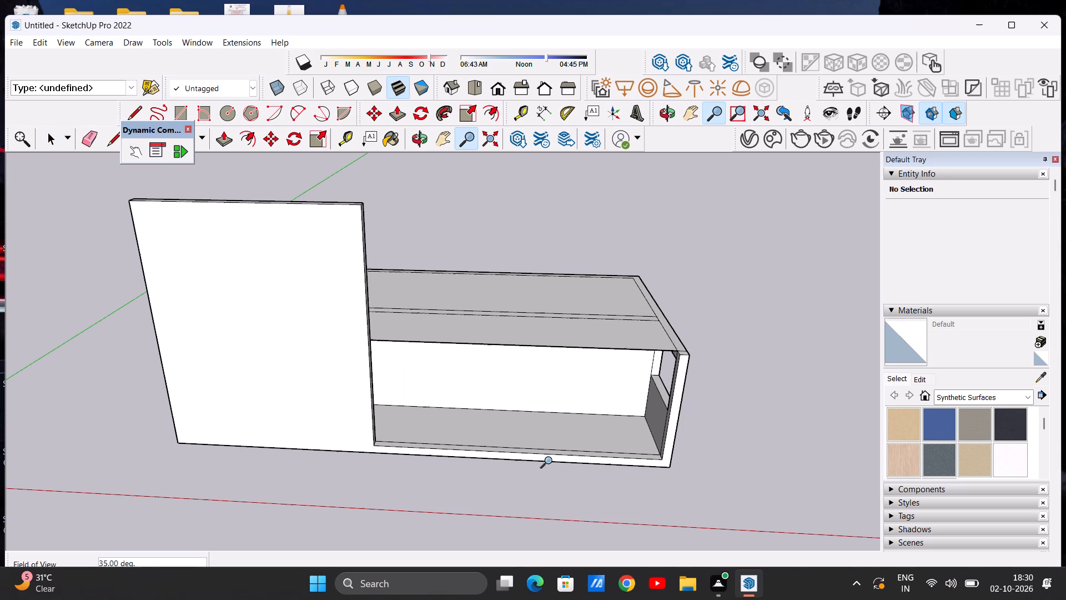
{"action": "key", "text": "ctrl+z"}
{"action": "key", "text": "ctrl+z"}
{"action": "key", "text": "ctrl+z"}
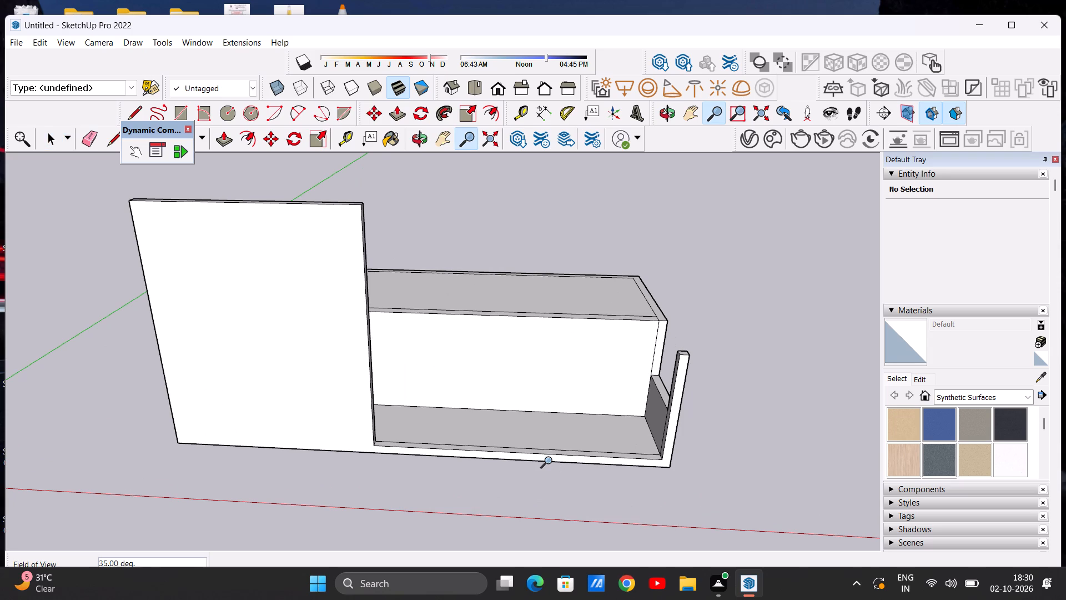
{"action": "key", "text": "z"}
Undo the tall front wall and the raising of the adjoining side wall.
{"action": "key", "text": "space"}
{"action": "middle_click_drag", "start_coordinate": [515, 386], "coordinate": [516, 364]}
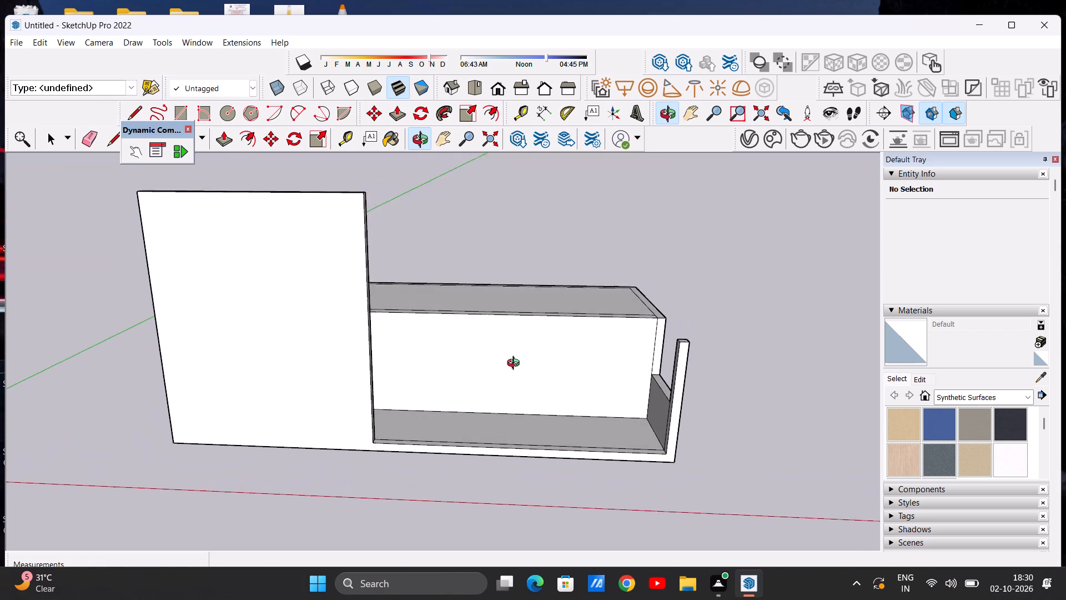
{"action": "middle_click_drag", "start_coordinate": [516, 364], "coordinate": [490, 402]}
{"action": "key", "text": "ctrl+z"}
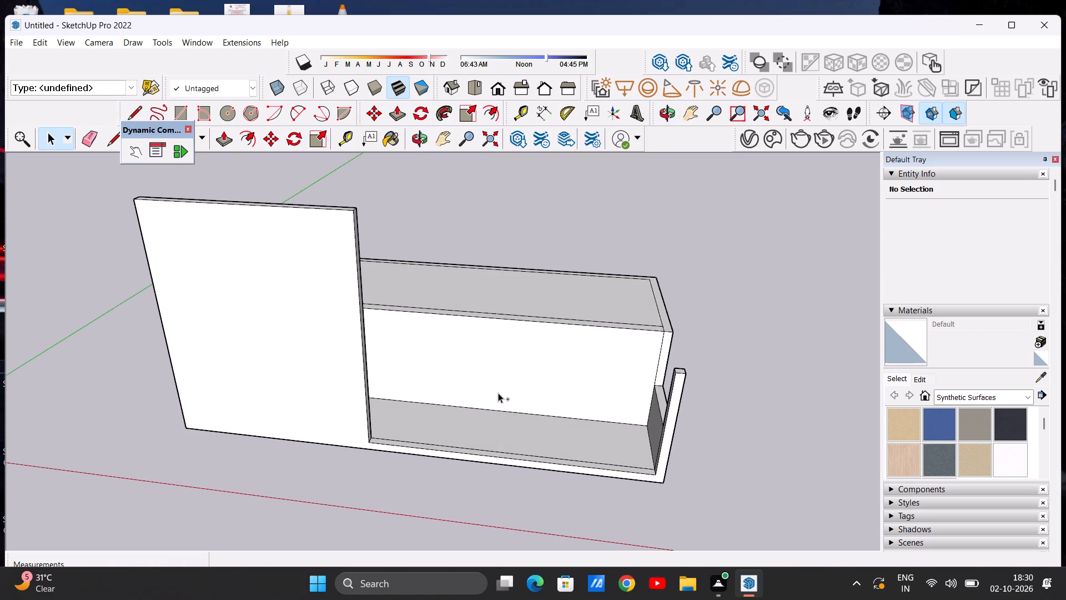
{"action": "key", "text": "ctrl+z"}
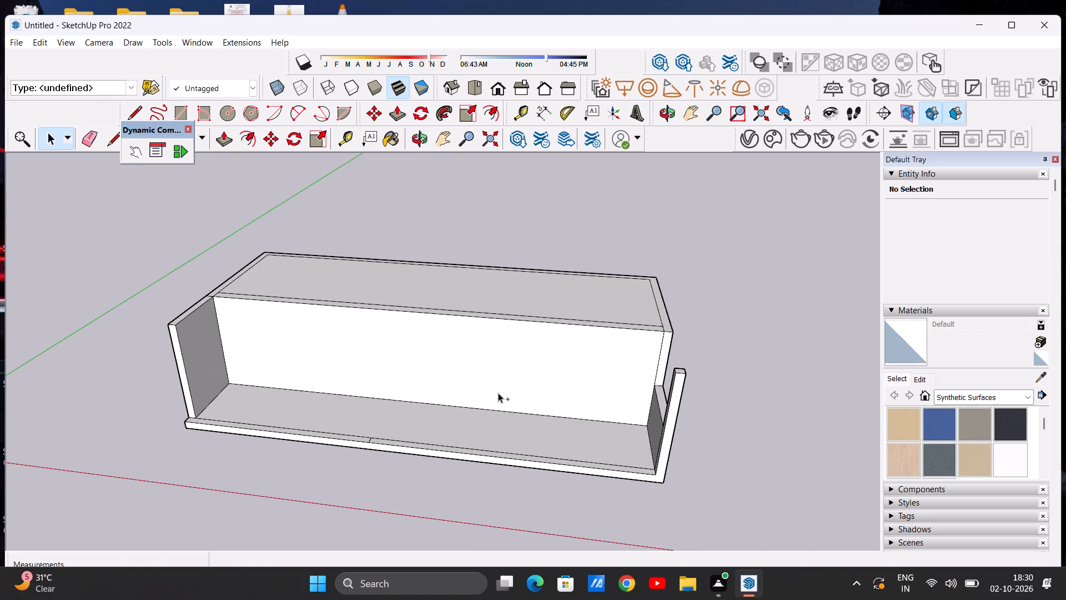
{"action": "key", "text": "ctrl+z"}
Push/Pull the front wall strip's section away from the corner post up 4' 5 15/16", level with the adjoining side wall.
{"action": "scroll", "coordinate": [474, 347], "scroll_direction": "down", "scroll_amount": 4}
{"action": "middle_click_drag", "start_coordinate": [454, 389], "coordinate": [497, 346]}
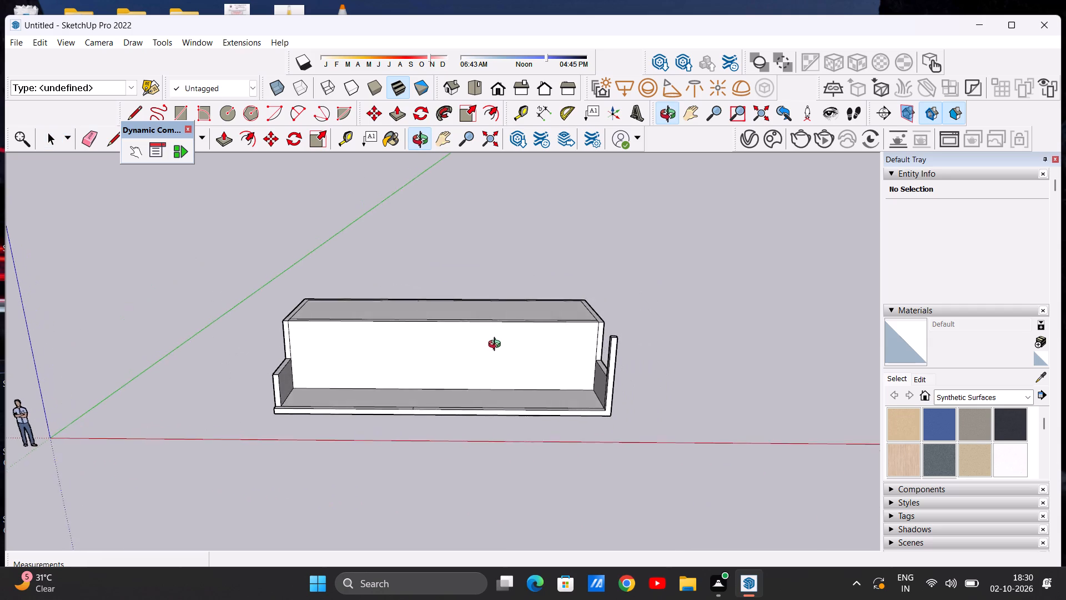
{"action": "middle_click_drag", "start_coordinate": [497, 346], "coordinate": [471, 453]}
{"action": "scroll", "coordinate": [386, 404], "scroll_direction": "up", "scroll_amount": 5}
{"action": "middle_click_drag", "start_coordinate": [383, 423], "coordinate": [387, 456]}
{"action": "scroll", "coordinate": [404, 431], "scroll_direction": "up", "scroll_amount": 5}
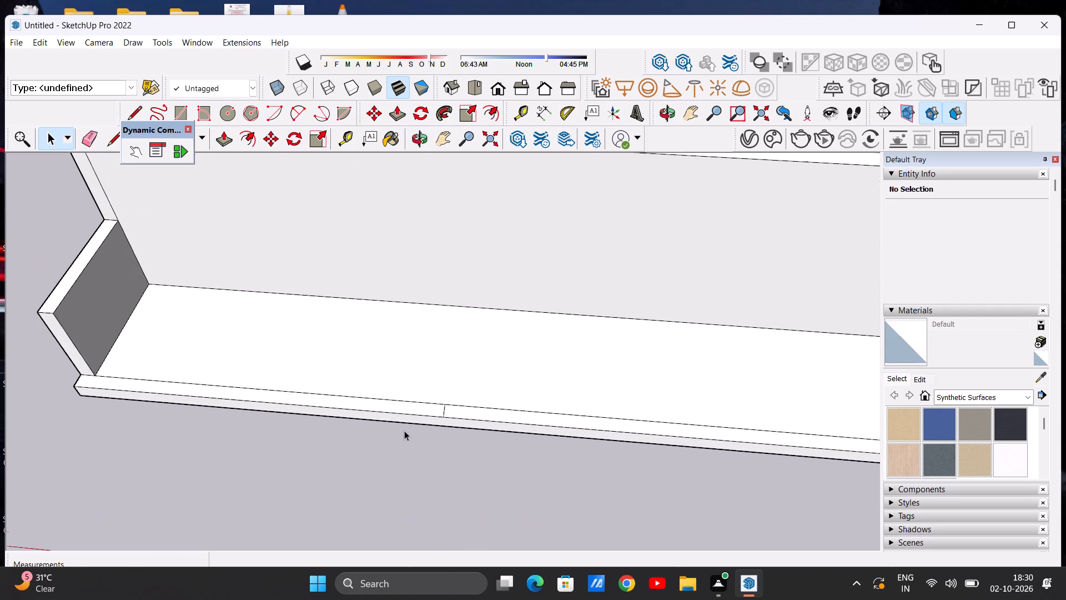
{"action": "scroll", "coordinate": [404, 431], "scroll_direction": "up", "scroll_amount": 1}
{"action": "key", "text": "p"}
{"action": "scroll", "coordinate": [429, 416], "scroll_direction": "down", "scroll_amount": 4}
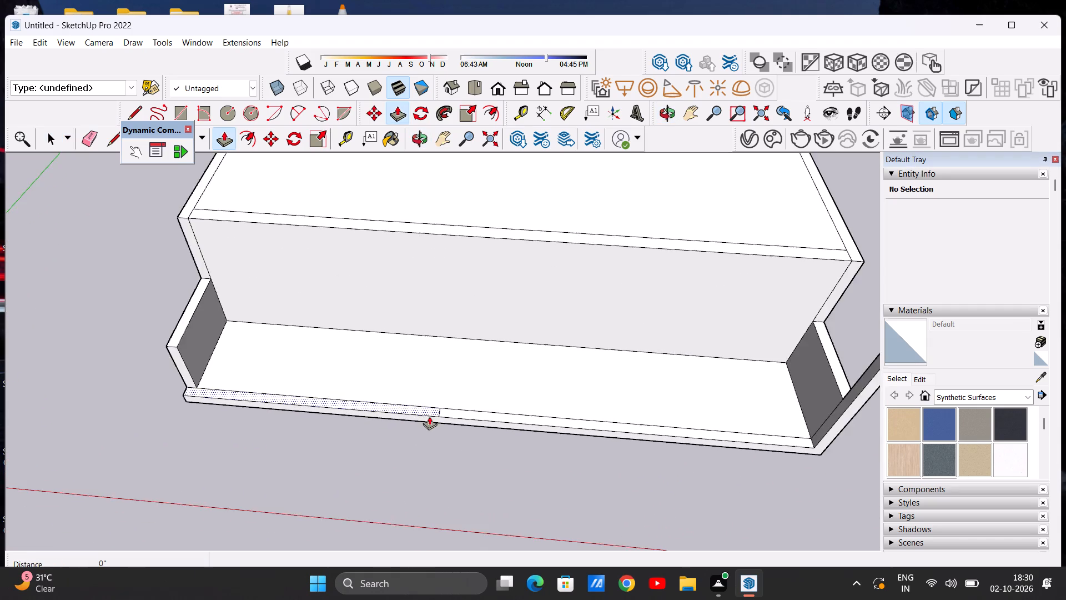
{"action": "scroll", "coordinate": [429, 416], "scroll_direction": "down", "scroll_amount": 5}
{"action": "middle_click_drag", "start_coordinate": [398, 418], "coordinate": [397, 480]}
{"action": "middle_click", "coordinate": [397, 480]}
{"action": "scroll", "coordinate": [408, 429], "scroll_direction": "up", "scroll_amount": 6}
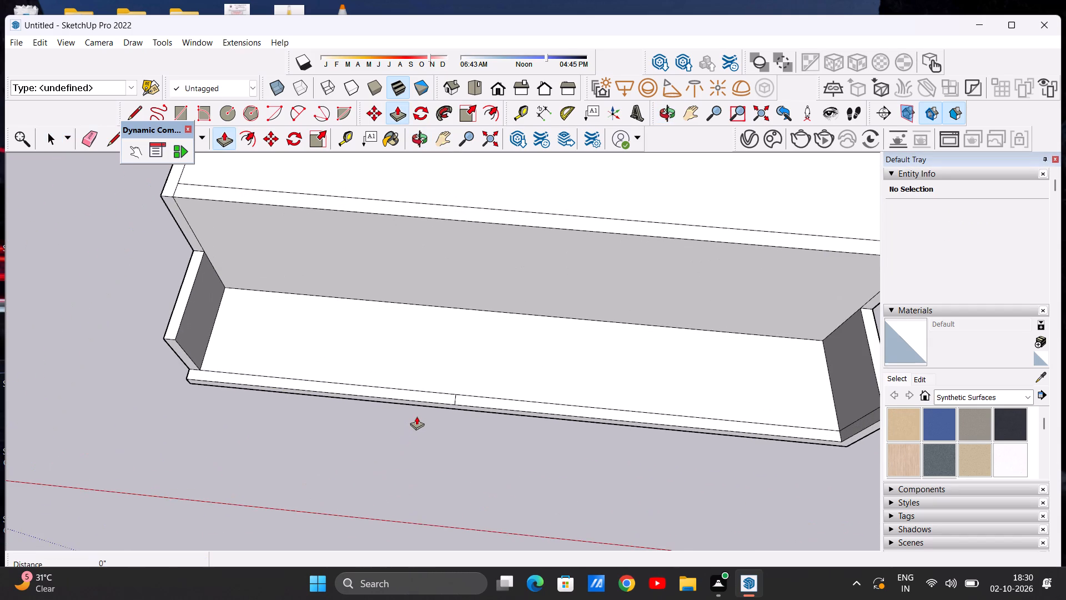
{"action": "scroll", "coordinate": [417, 417], "scroll_direction": "down", "scroll_amount": 2}
{"action": "scroll", "coordinate": [426, 392], "scroll_direction": "up", "scroll_amount": 5}
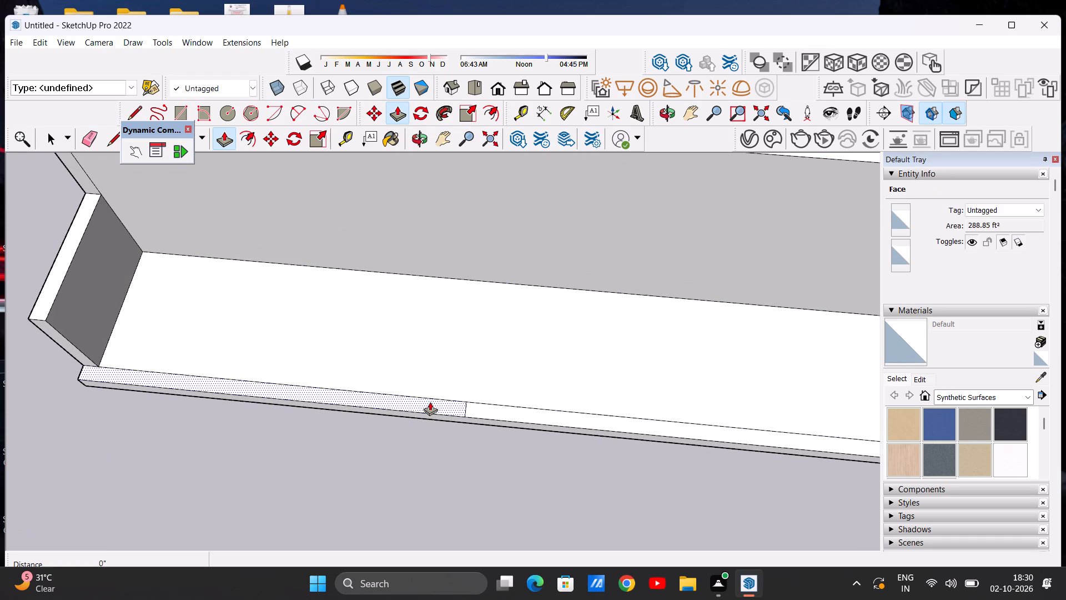
{"action": "left_click", "coordinate": [437, 401]}
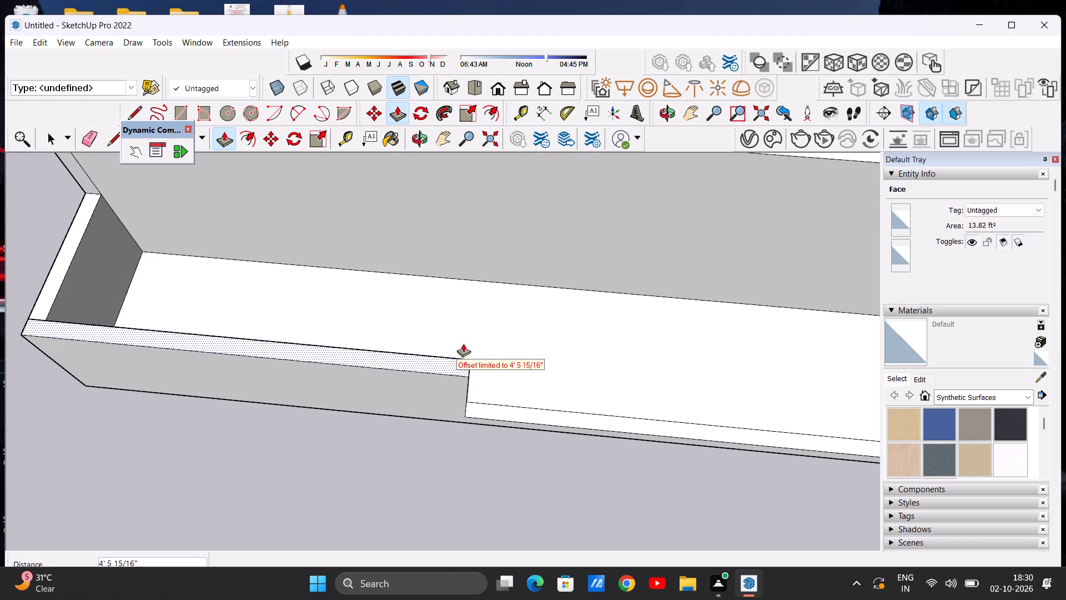
{"action": "scroll", "coordinate": [425, 271], "scroll_direction": "down", "scroll_amount": 8}
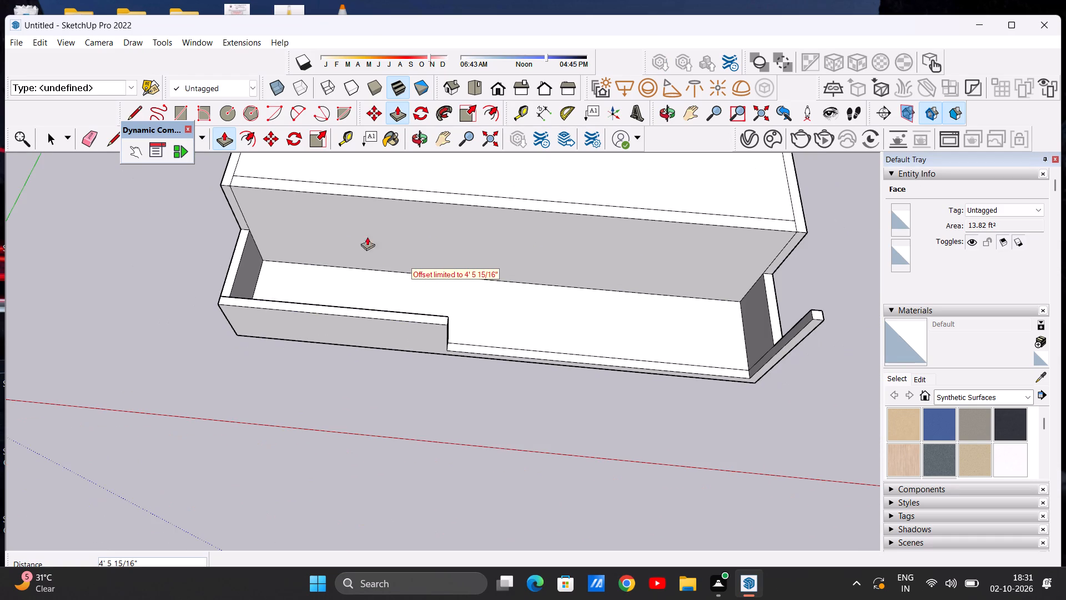
{"action": "scroll", "coordinate": [335, 304], "scroll_direction": "up", "scroll_amount": 7}
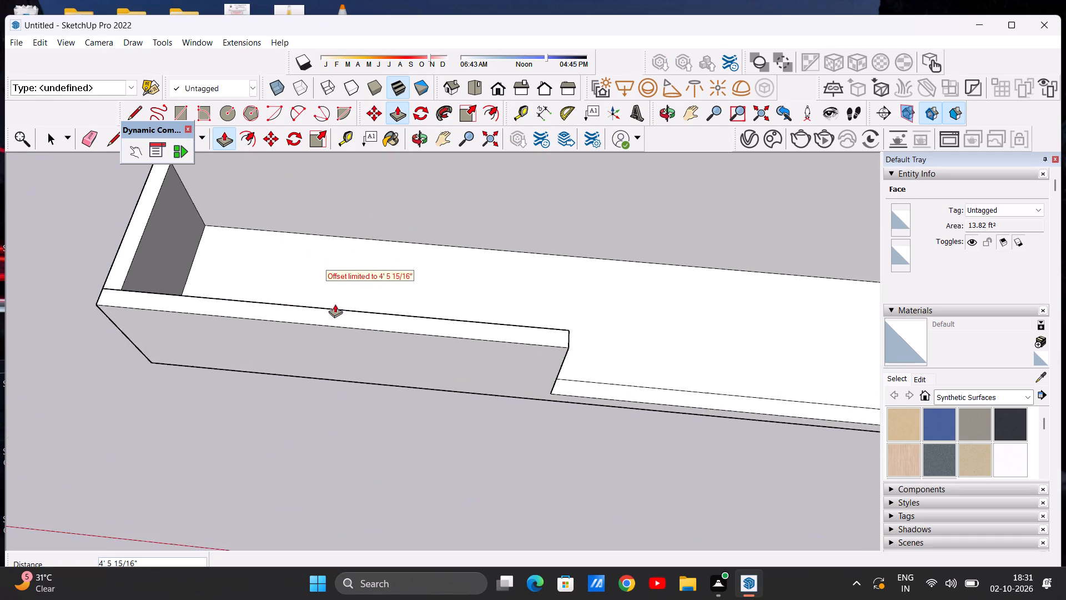
{"action": "scroll", "coordinate": [335, 304], "scroll_direction": "up", "scroll_amount": 19}
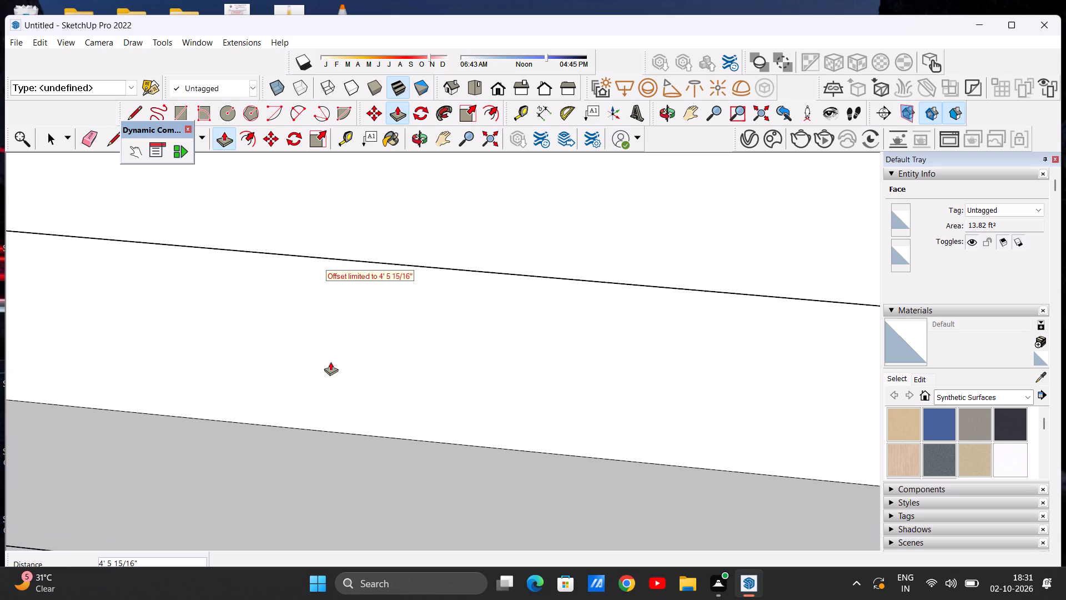
{"action": "left_click", "coordinate": [330, 362]}
Push/Pull the same front wall section's top face up a further 18' 4 11/16" to form a tall front wall.
{"action": "left_click", "coordinate": [351, 353]}
{"action": "scroll", "coordinate": [406, 267], "scroll_direction": "down", "scroll_amount": 9}
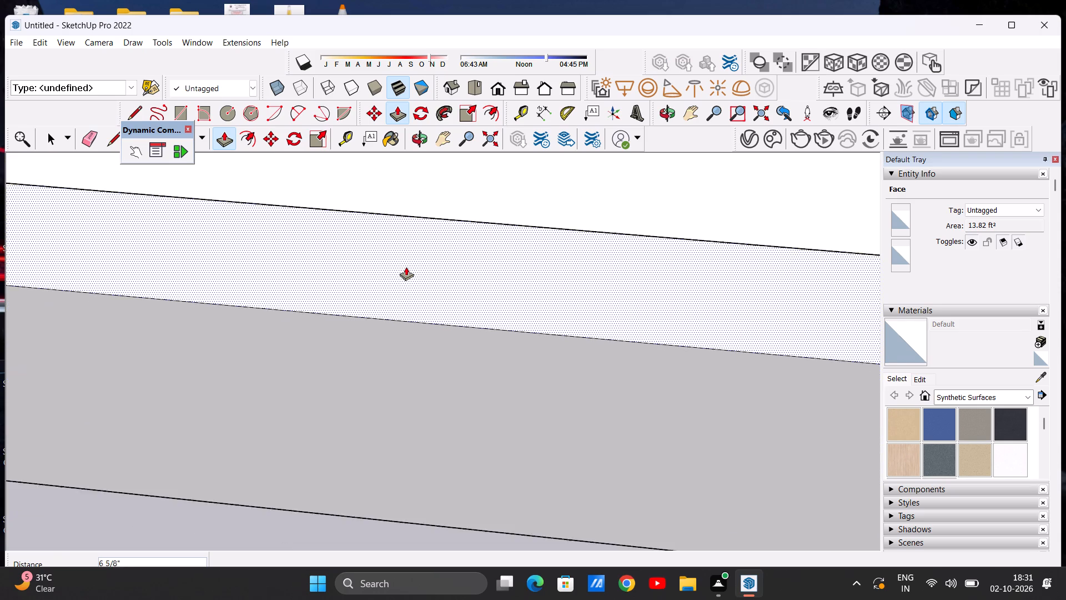
{"action": "scroll", "coordinate": [406, 267], "scroll_direction": "down", "scroll_amount": 20}
{"action": "scroll", "coordinate": [406, 267], "scroll_direction": "down", "scroll_amount": 13}
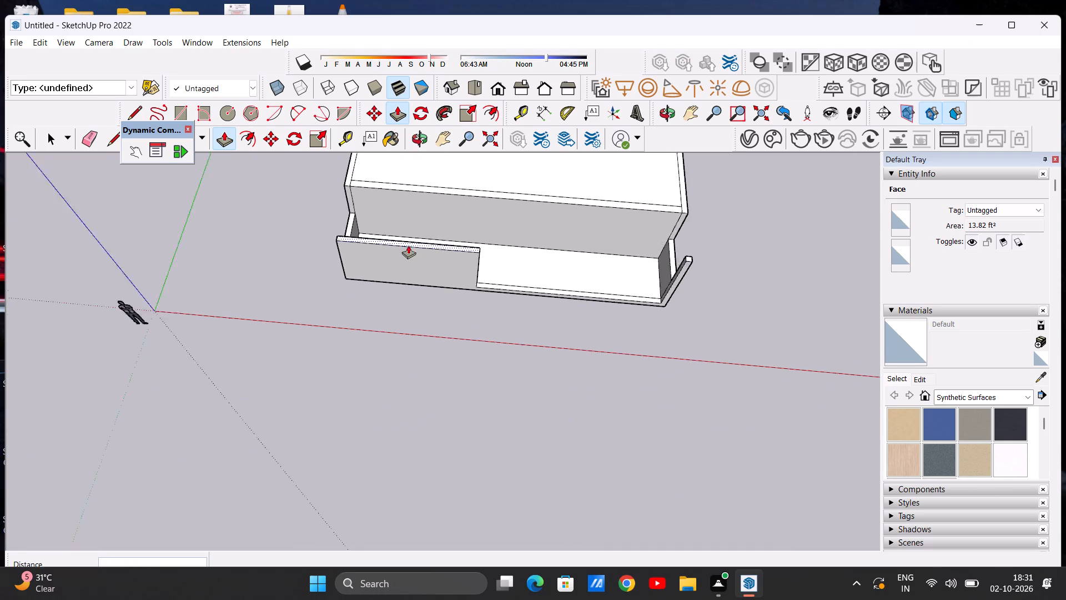
{"action": "left_click", "coordinate": [401, 171]}
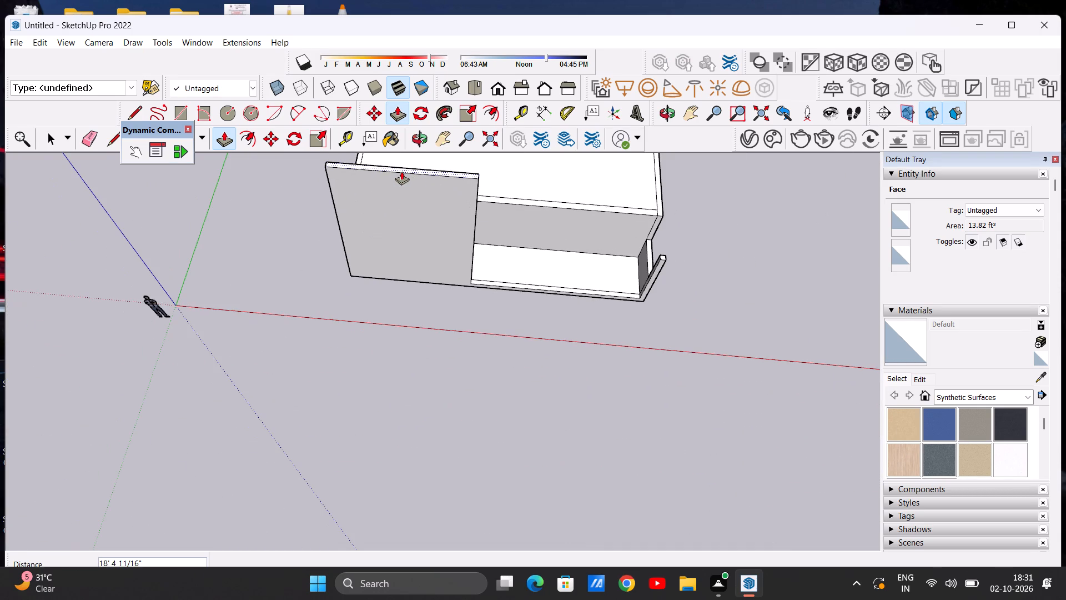
{"action": "key", "text": "space"}
In the Front view, draw a door rectangle over 5' wide and about 8' 9" tall from the rear room wall's base.
{"action": "scroll", "coordinate": [394, 303], "scroll_direction": "down", "scroll_amount": 4}
{"action": "middle_click_drag", "start_coordinate": [439, 302], "coordinate": [483, 162]}
{"action": "middle_click_drag", "start_coordinate": [490, 257], "coordinate": [472, 203]}
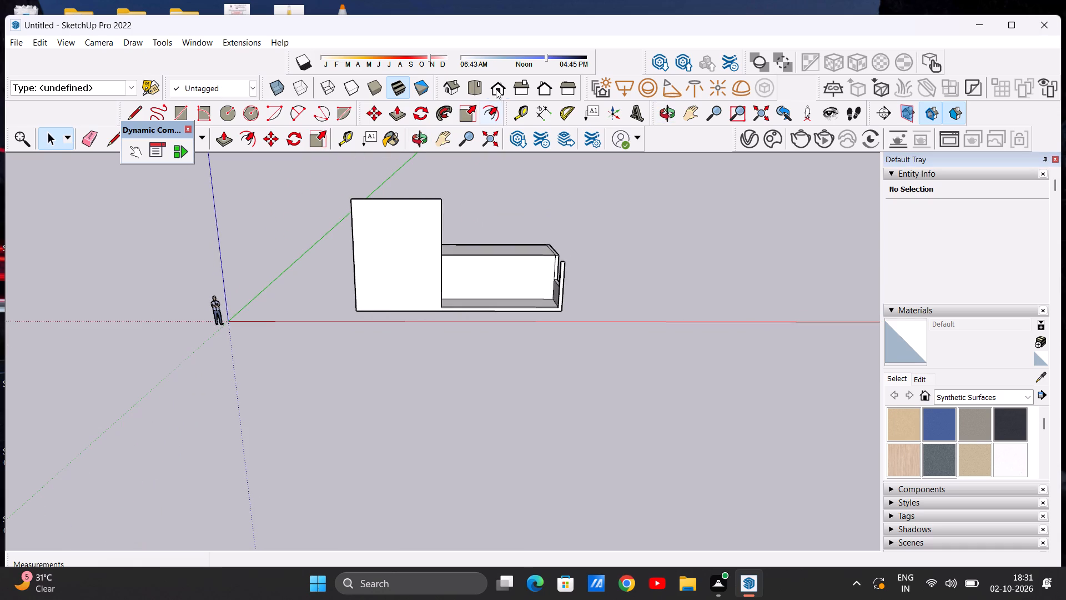
{"action": "left_click", "coordinate": [496, 89]}
{"action": "scroll", "coordinate": [586, 358], "scroll_direction": "up", "scroll_amount": 9}
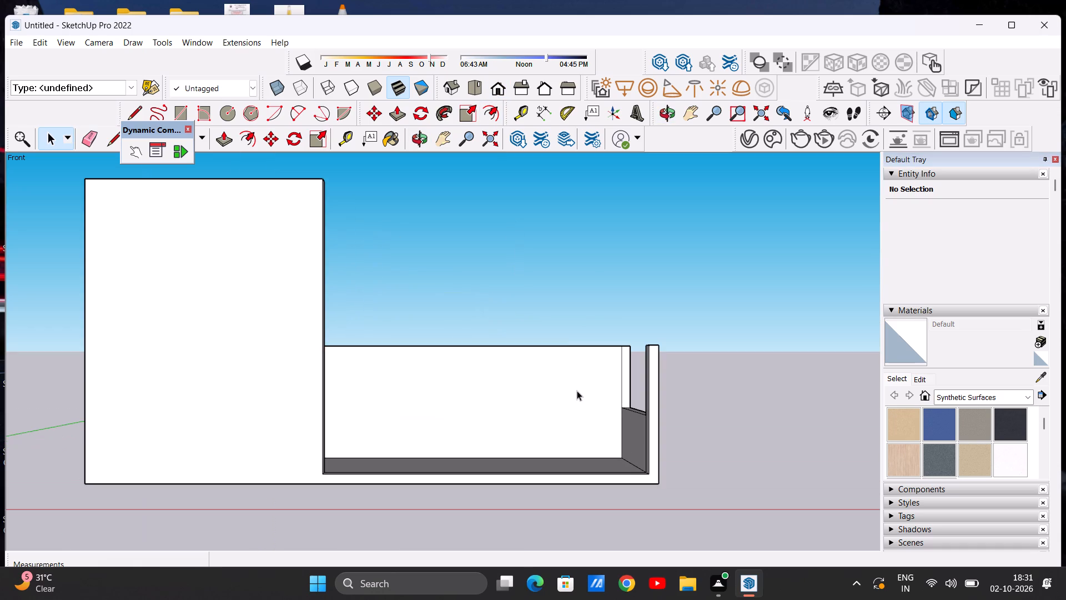
{"action": "scroll", "coordinate": [535, 411], "scroll_direction": "up", "scroll_amount": 1}
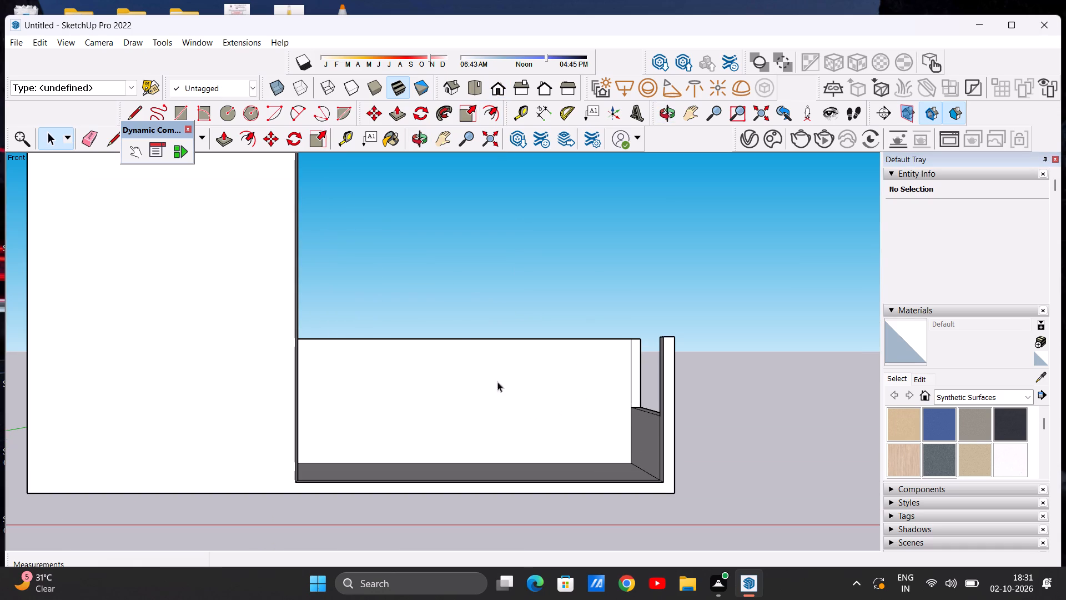
{"action": "left_click", "coordinate": [184, 110]}
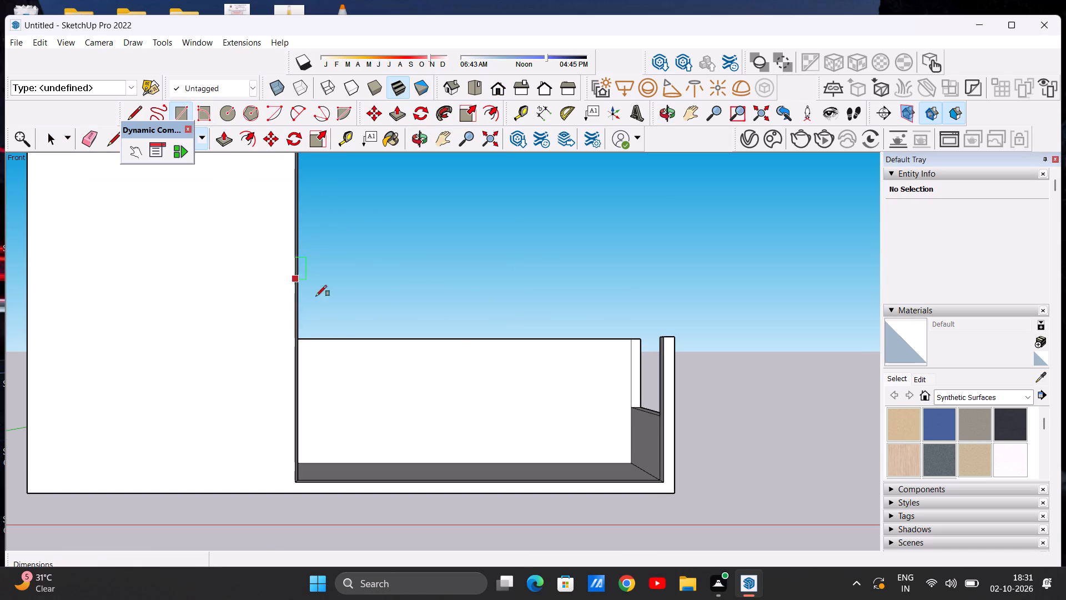
{"action": "scroll", "coordinate": [539, 431], "scroll_direction": "up", "scroll_amount": 2}
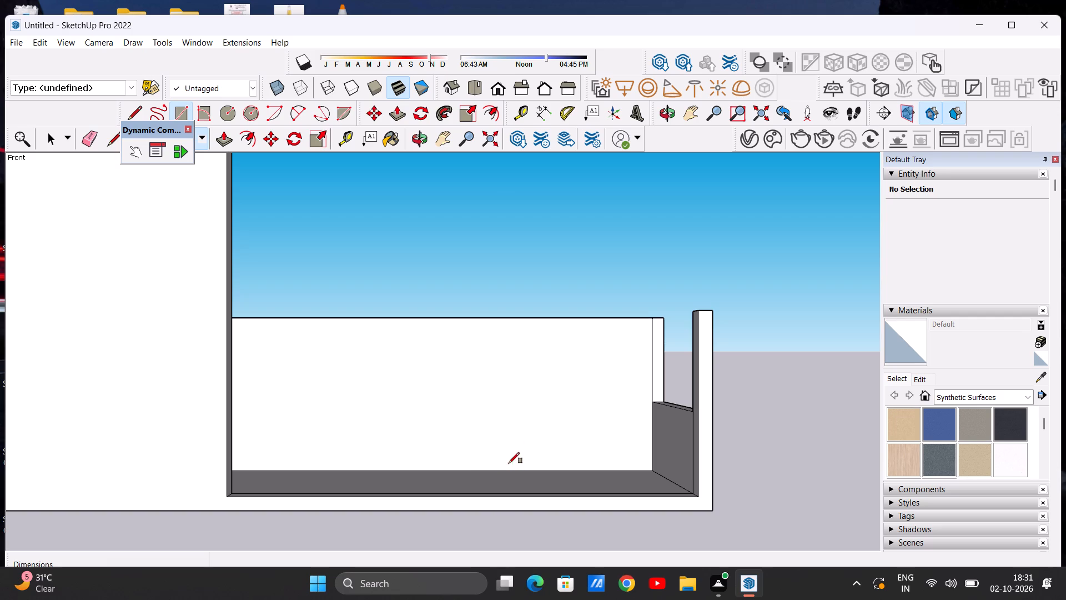
{"action": "left_click", "coordinate": [505, 469]}
{"action": "left_click", "coordinate": [589, 335]}
{"action": "key", "text": "space"}
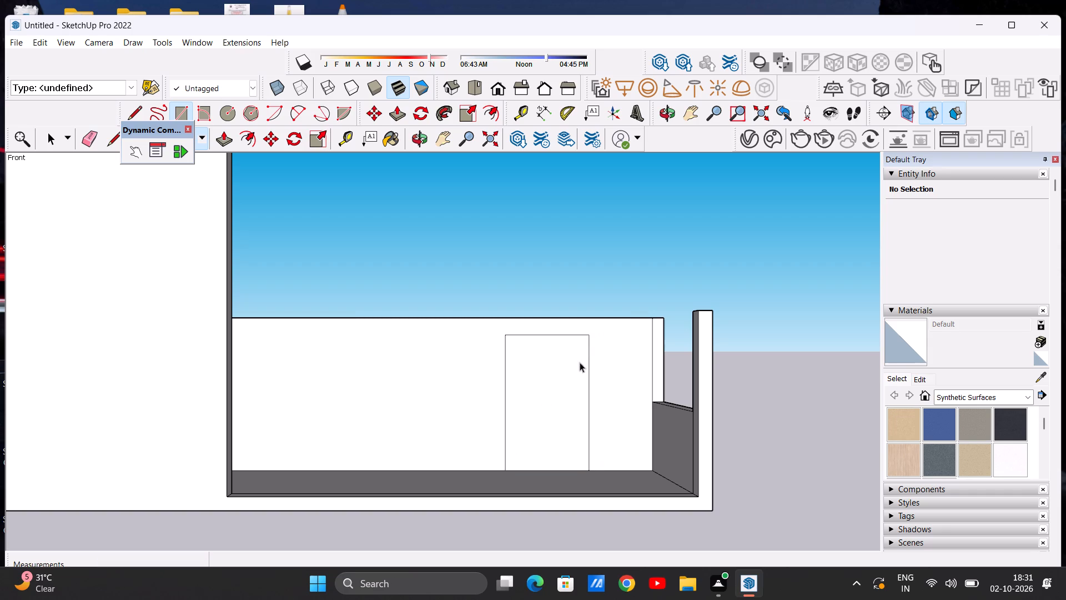
Draw a window rectangle about 7' 4" by 5' 8 1/2" on the rear room wall, between the tall front wall and the door.
{"action": "key", "text": "r"}
{"action": "left_click", "coordinate": [311, 344]}
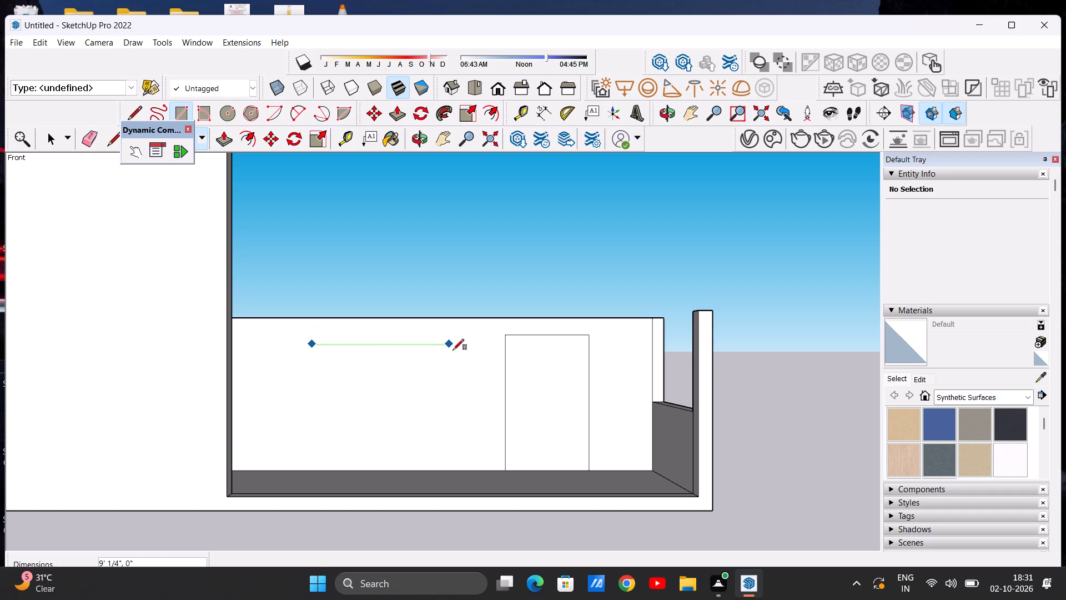
{"action": "left_click", "coordinate": [423, 432]}
{"action": "key", "text": "space"}
Offset the window rectangle inward by a few inches to outline a narrow frame.
{"action": "scroll", "coordinate": [484, 432], "scroll_direction": "down", "scroll_amount": 8}
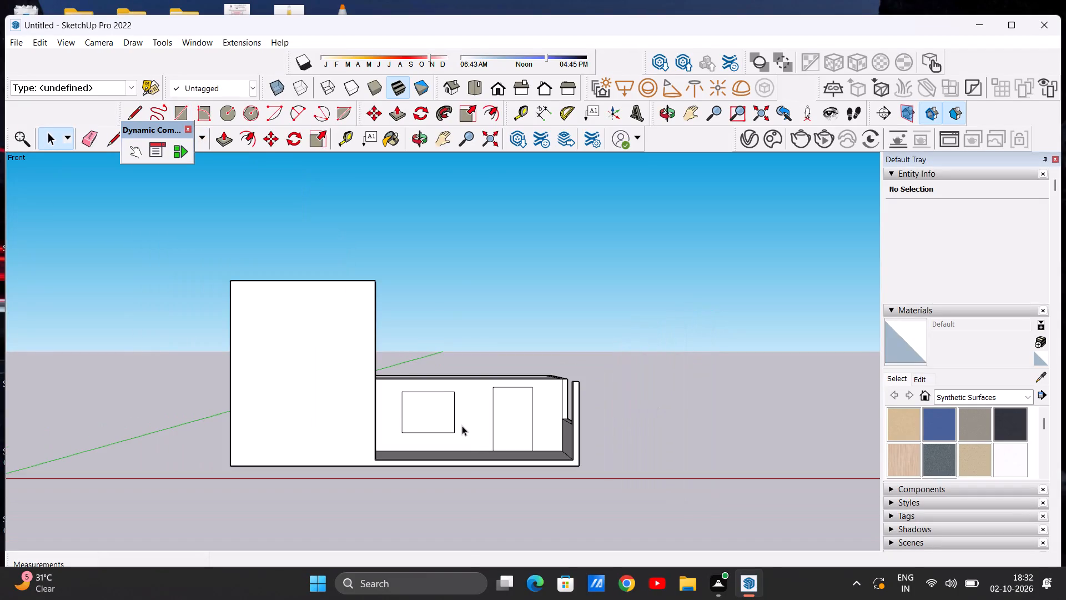
{"action": "scroll", "coordinate": [433, 388], "scroll_direction": "up", "scroll_amount": 8}
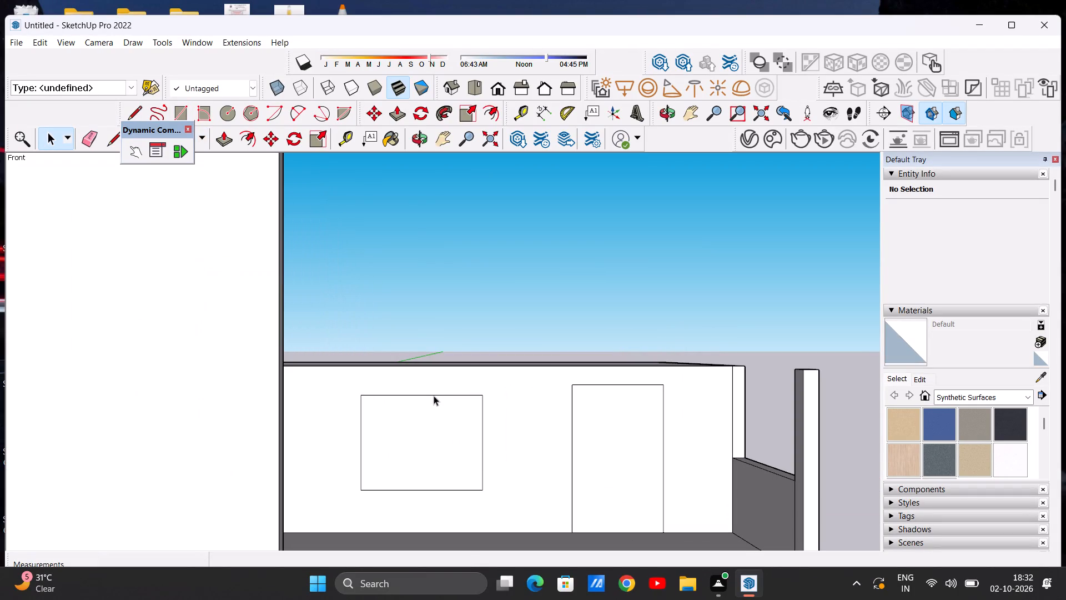
{"action": "key", "text": "o"}
{"action": "key", "text": "f"}
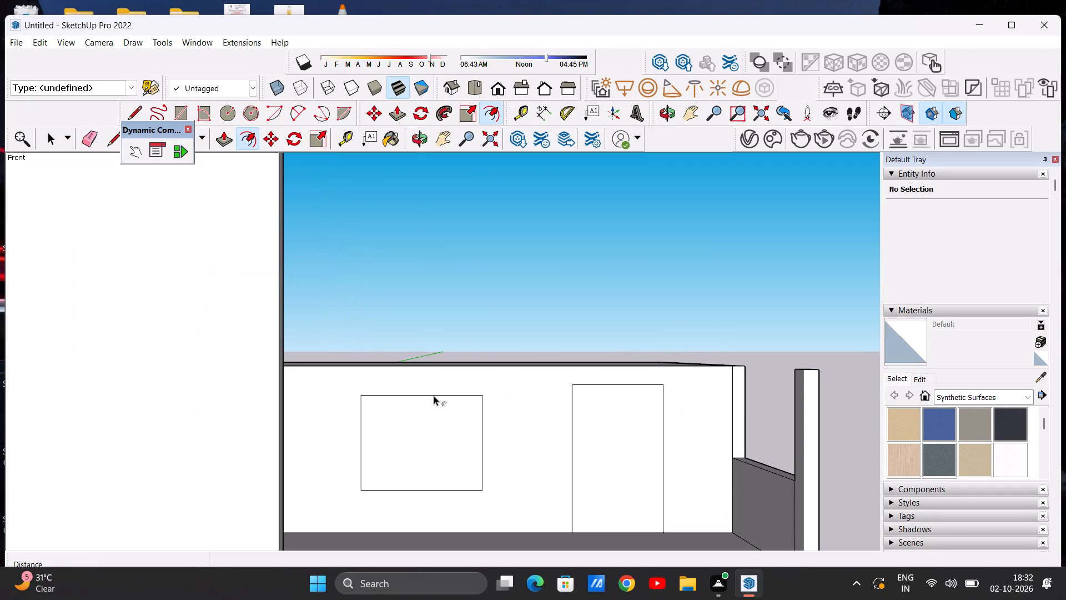
{"action": "key", "text": "f"}
{"action": "left_click", "coordinate": [419, 398]}
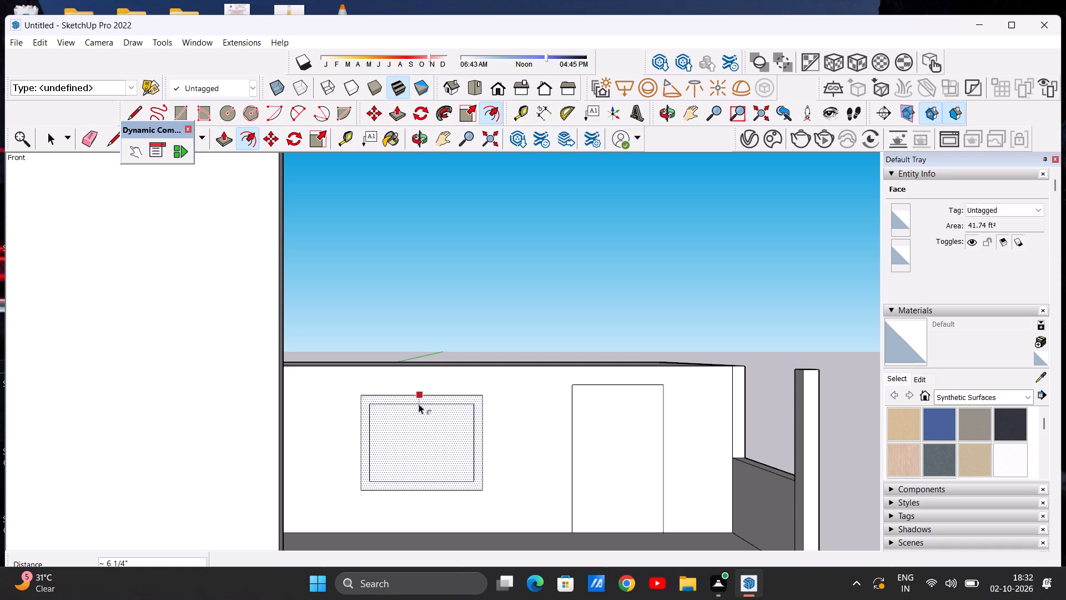
{"action": "left_click", "coordinate": [420, 402]}
{"action": "key", "text": "space"}
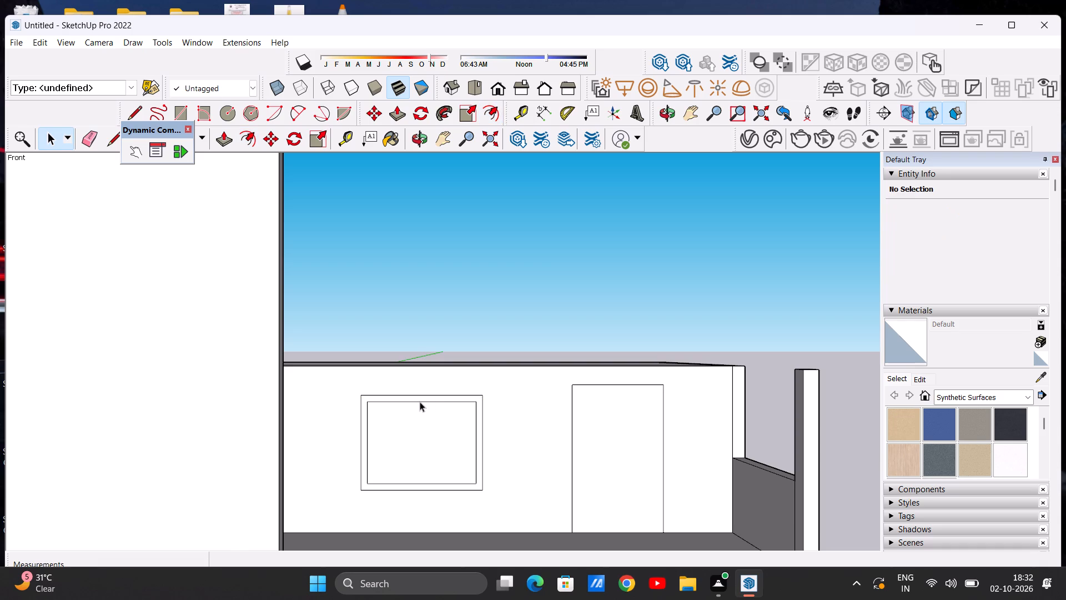
Draw two closely spaced vertical lines about 4' 11" long across the middle of the window's inner rectangle, outlining a mullion.
{"action": "key", "text": "l"}
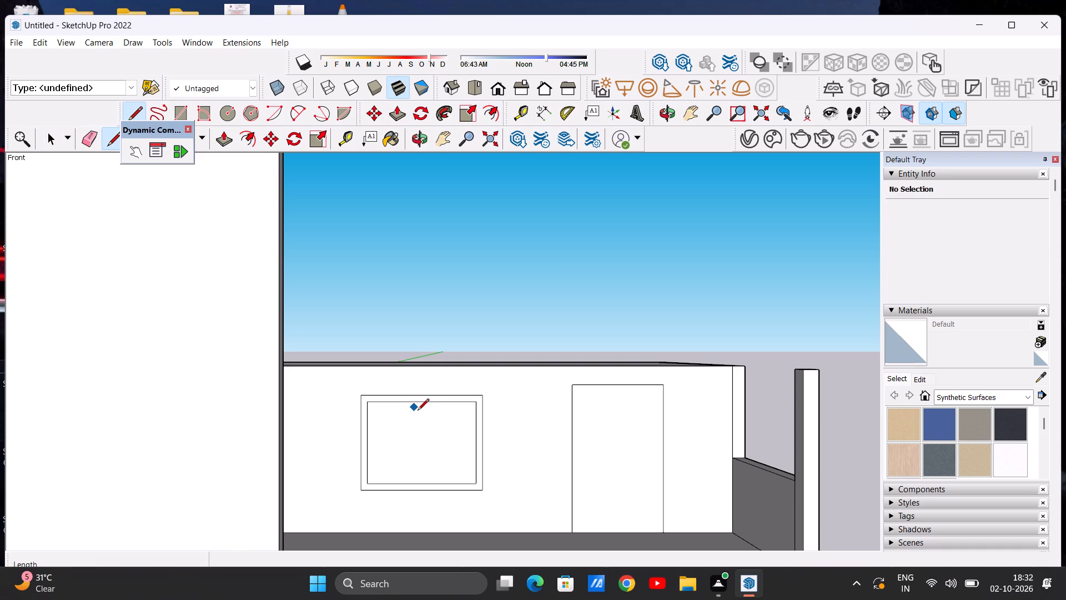
{"action": "scroll", "coordinate": [418, 412], "scroll_direction": "up", "scroll_amount": 3}
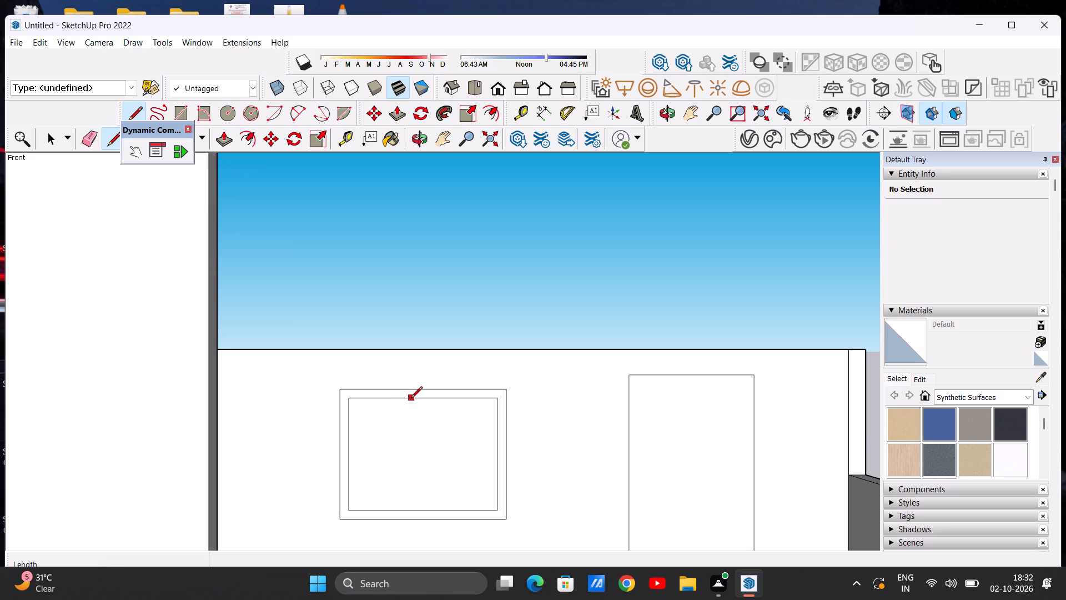
{"action": "left_click", "coordinate": [412, 399]}
{"action": "left_click", "coordinate": [415, 511]}
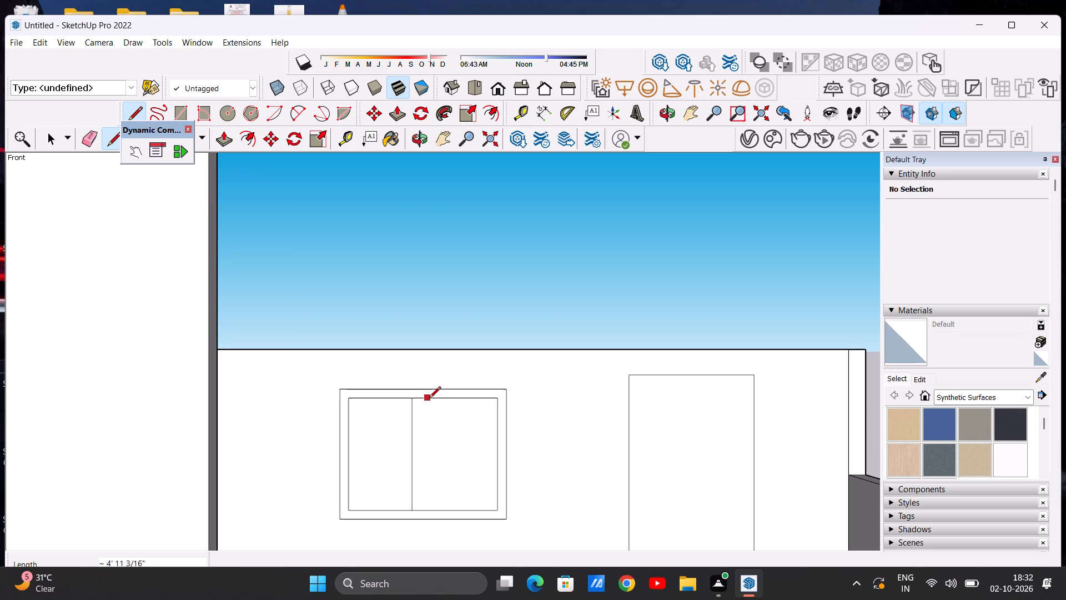
{"action": "left_click", "coordinate": [429, 399]}
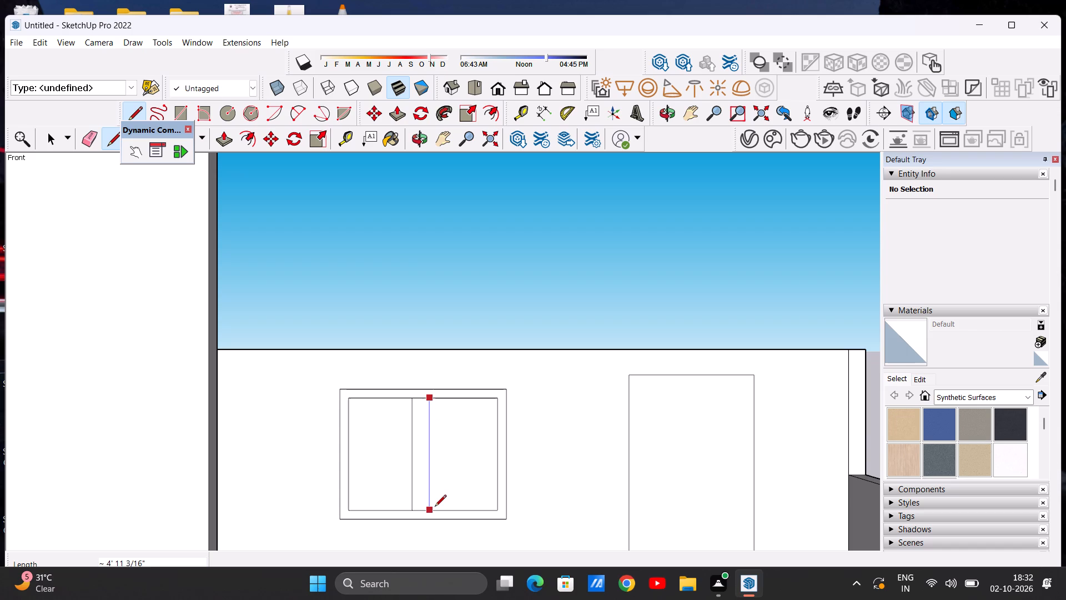
{"action": "left_click", "coordinate": [435, 507]}
{"action": "key", "text": "space"}
Offset the door rectangle inward about 4 1/16" to outline its frame.
{"action": "scroll", "coordinate": [450, 448], "scroll_direction": "down", "scroll_amount": 12}
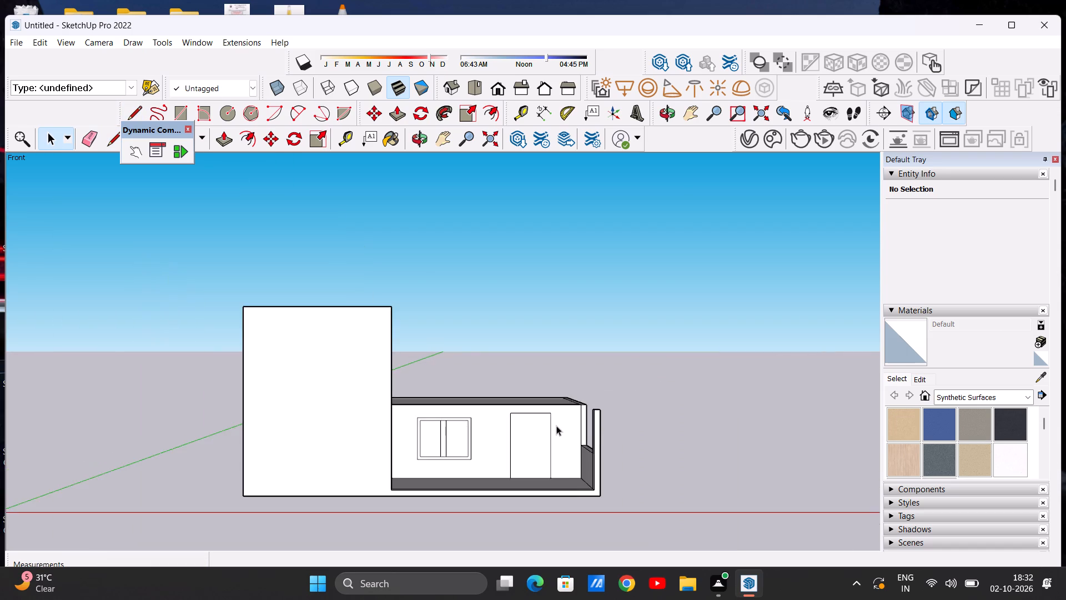
{"action": "scroll", "coordinate": [556, 426], "scroll_direction": "up", "scroll_amount": 7}
{"action": "key", "text": "o"}
{"action": "key", "text": "f"}
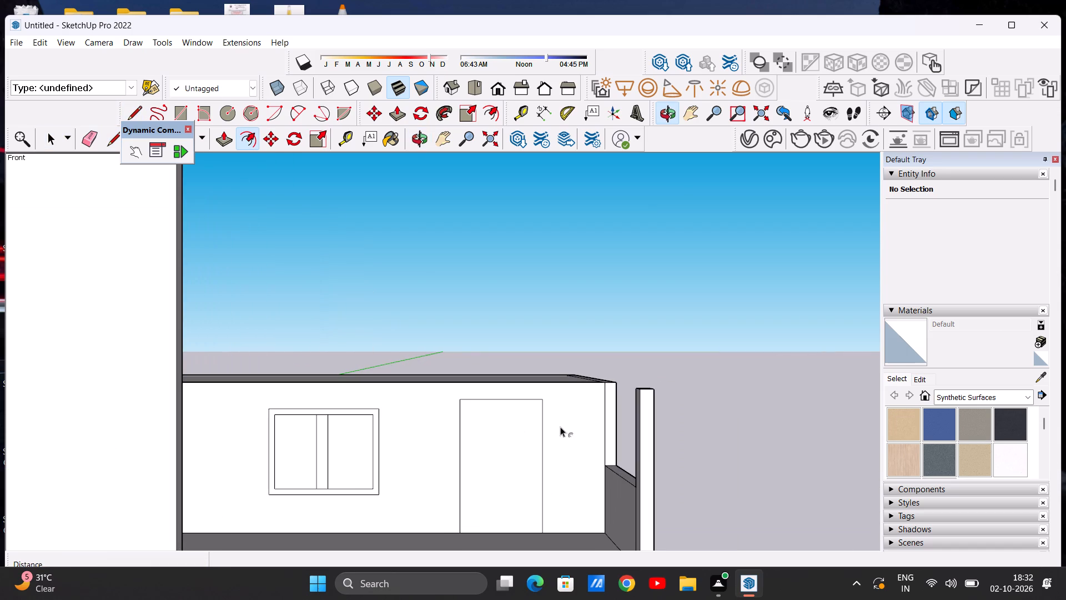
{"action": "left_click", "coordinate": [493, 405]}
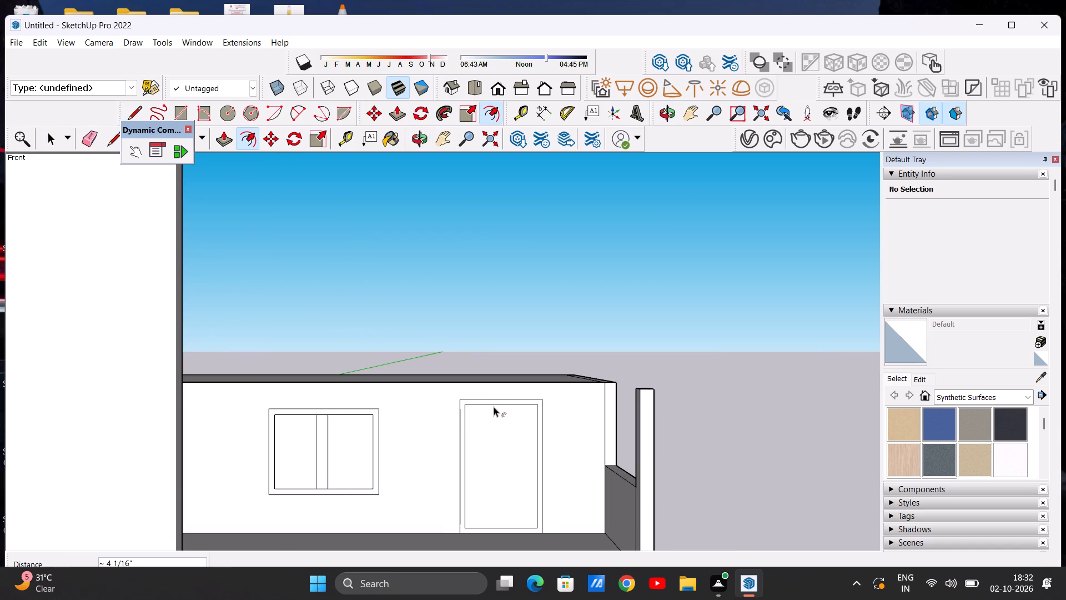
{"action": "key", "text": "space"}
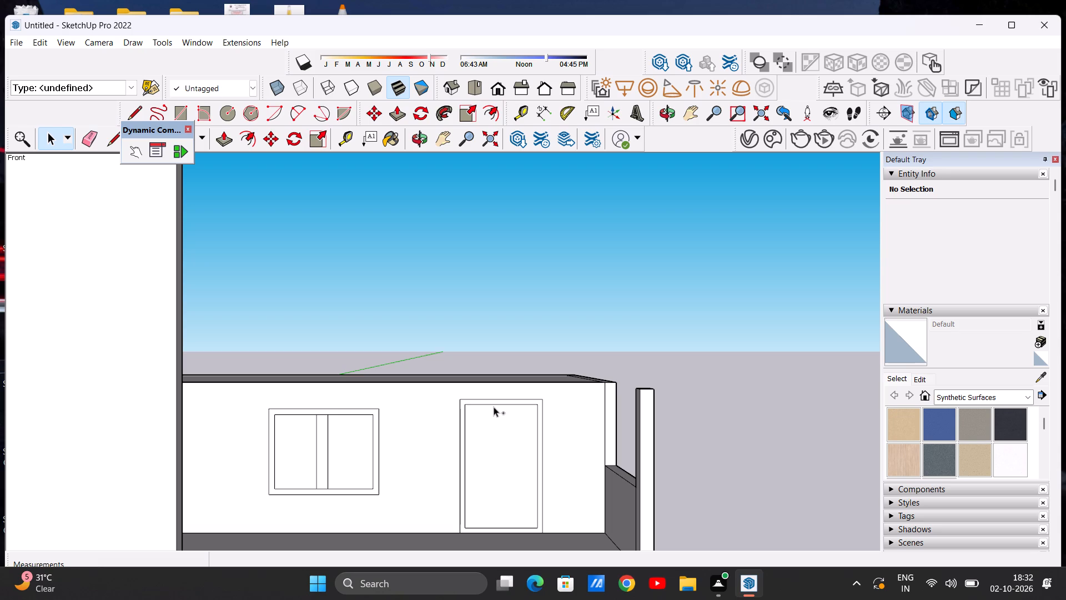
Undo the door frame offset and erase the door rectangle from the rear room wall.
{"action": "key", "text": "ctrl+z"}
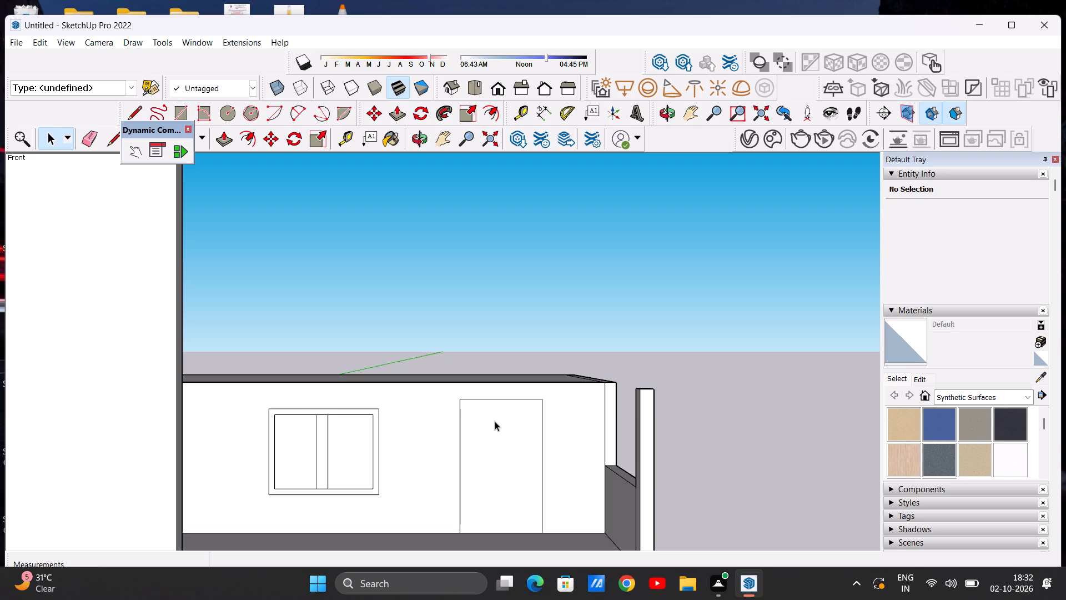
{"action": "scroll", "coordinate": [495, 440], "scroll_direction": "down", "scroll_amount": 3}
{"action": "scroll", "coordinate": [542, 406], "scroll_direction": "up", "scroll_amount": 4}
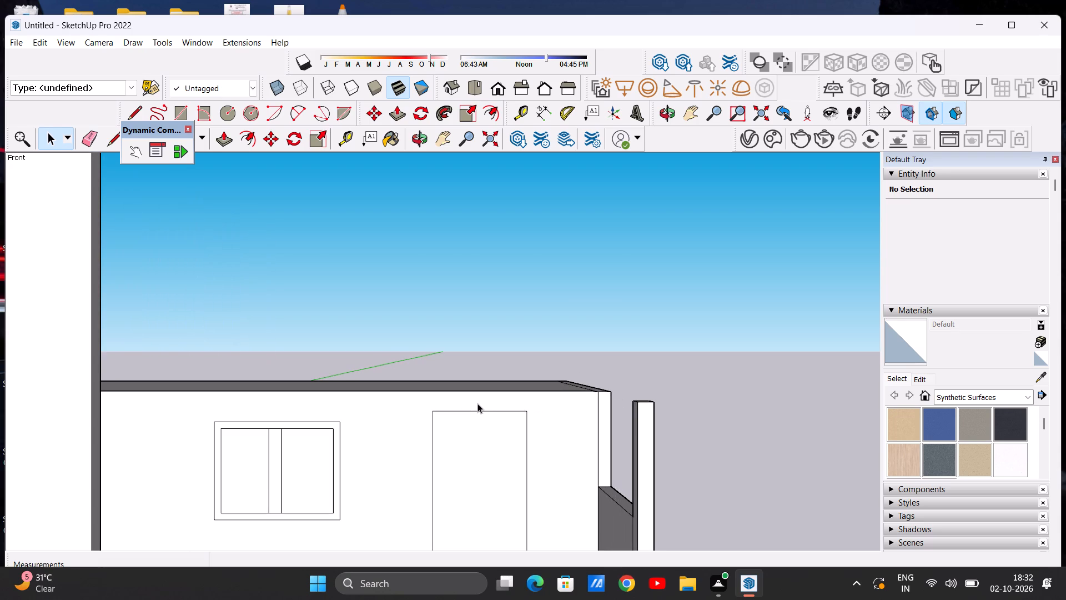
{"action": "key", "text": "e"}
{"action": "left_click_drag", "start_coordinate": [475, 409], "coordinate": [477, 420]}
{"action": "left_click_drag", "start_coordinate": [431, 461], "coordinate": [440, 462]}
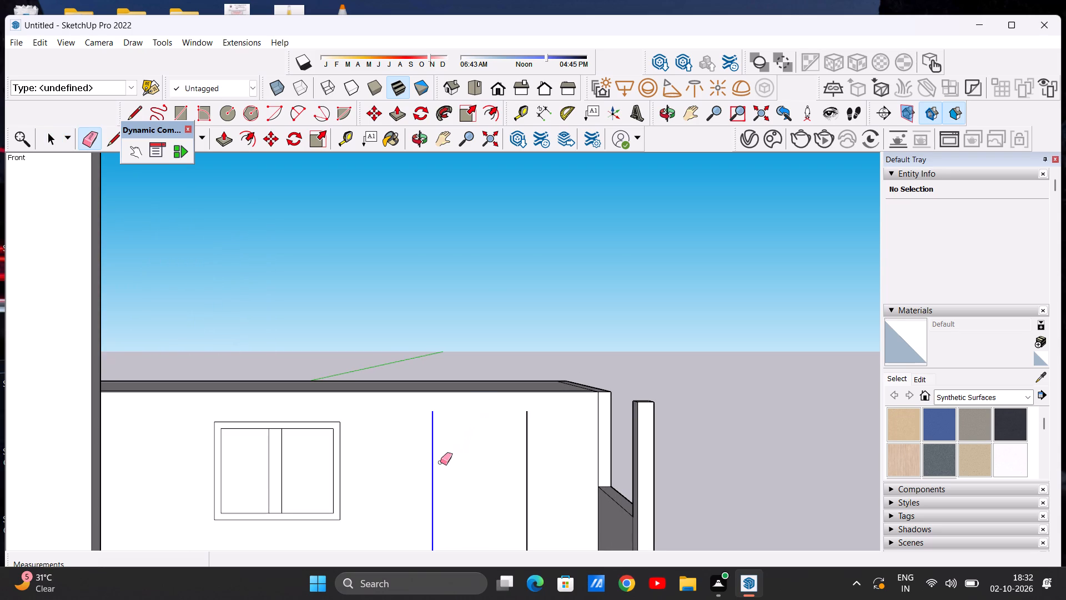
{"action": "left_click_drag", "start_coordinate": [440, 462], "coordinate": [444, 462]}
{"action": "left_click_drag", "start_coordinate": [520, 466], "coordinate": [532, 466]}
{"action": "scroll", "coordinate": [500, 469], "scroll_direction": "down", "scroll_amount": 10}
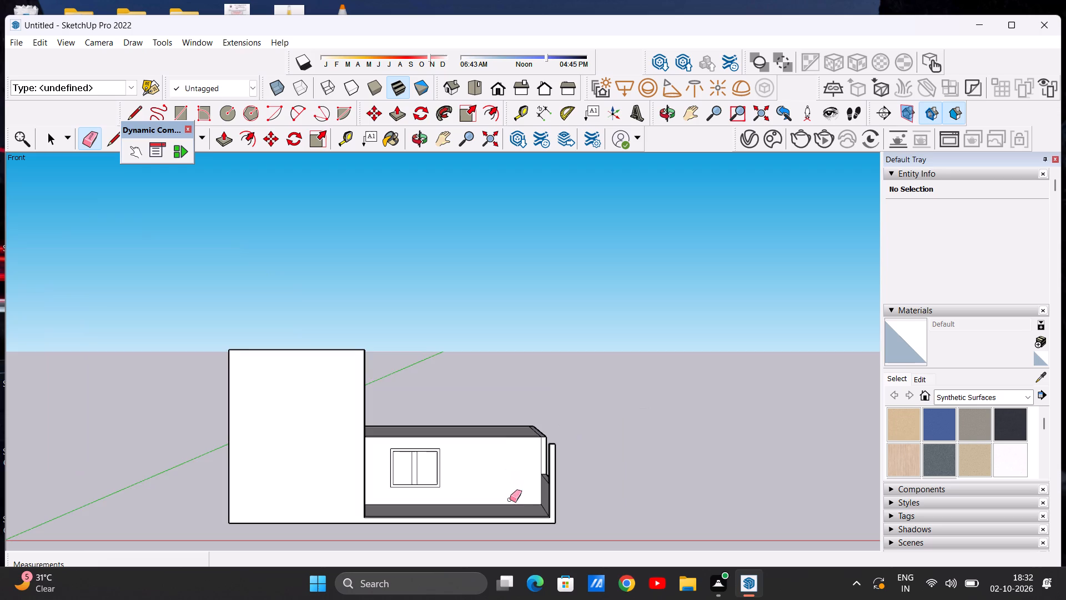
{"action": "scroll", "coordinate": [507, 512], "scroll_direction": "up", "scroll_amount": 6}
{"action": "key", "text": "space"}
{"action": "scroll", "coordinate": [504, 494], "scroll_direction": "up", "scroll_amount": 5}
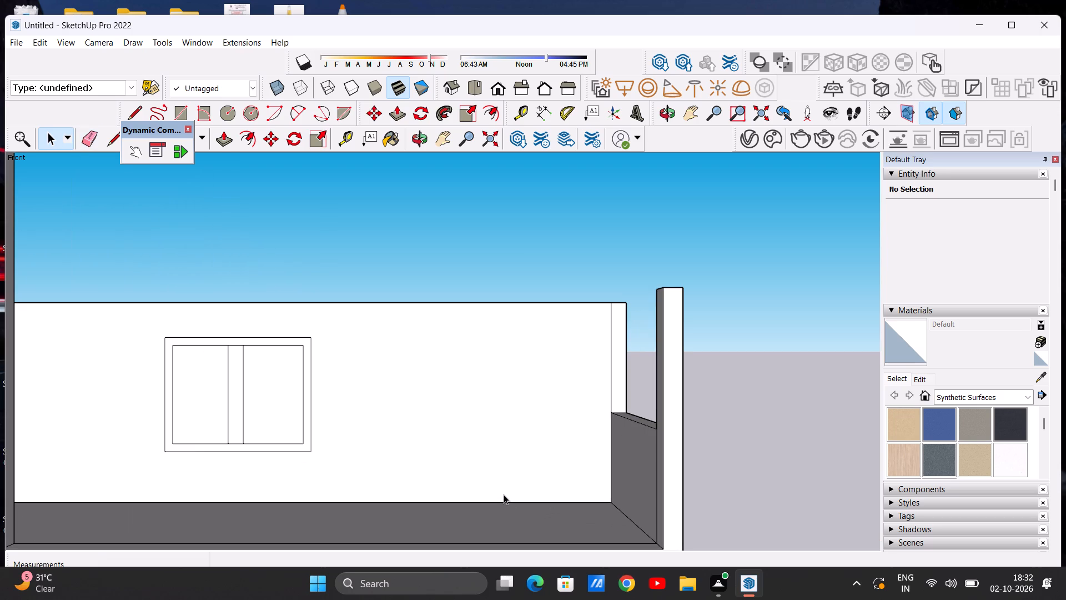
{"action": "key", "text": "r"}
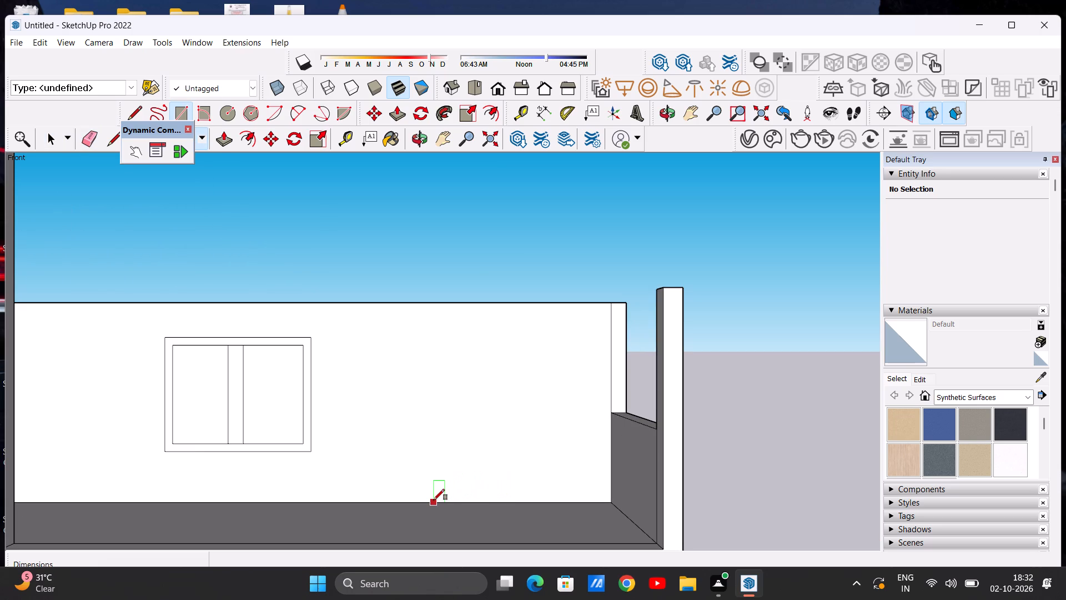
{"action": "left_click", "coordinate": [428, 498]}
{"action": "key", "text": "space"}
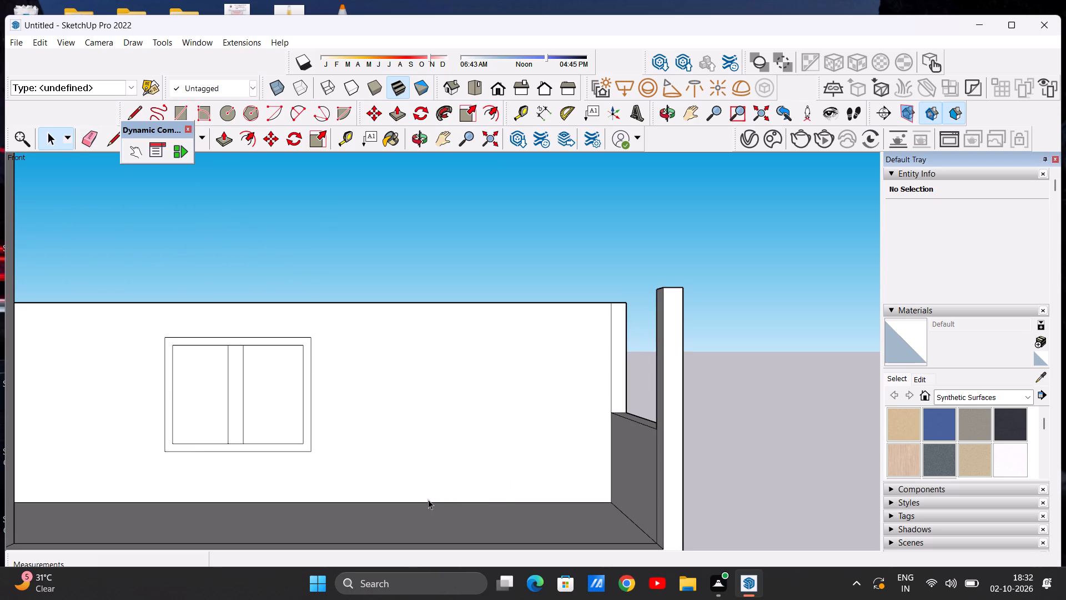
Draw a door rectangle about 4' 5 11/16" by 7' 9 5/8" up from the floor edge on the rear room wall.
{"action": "key", "text": "r"}
{"action": "left_click", "coordinate": [428, 499]}
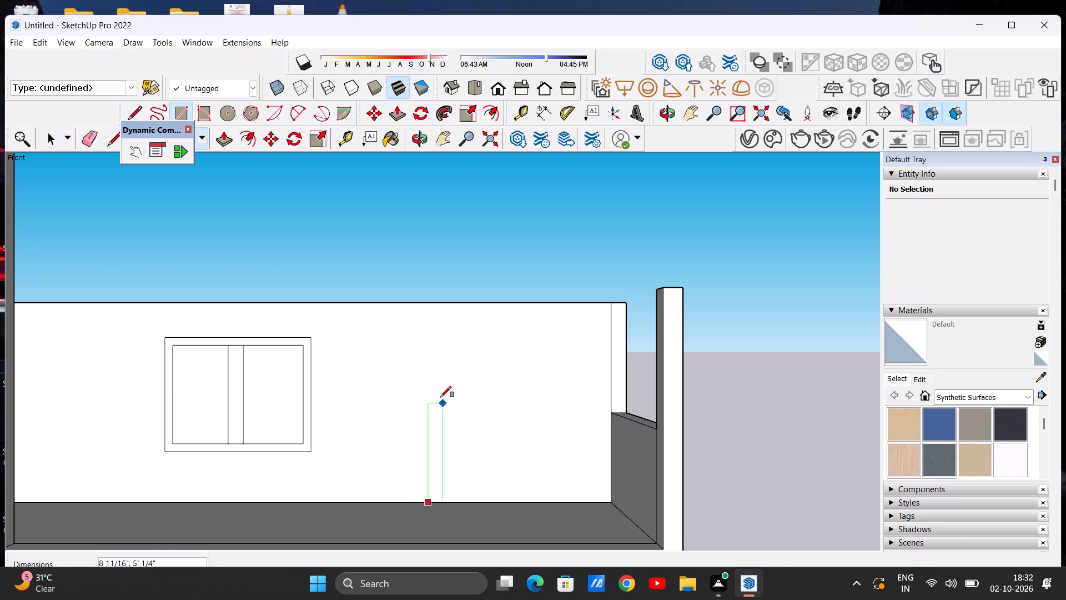
{"action": "left_click", "coordinate": [517, 347]}
{"action": "key", "text": "space"}
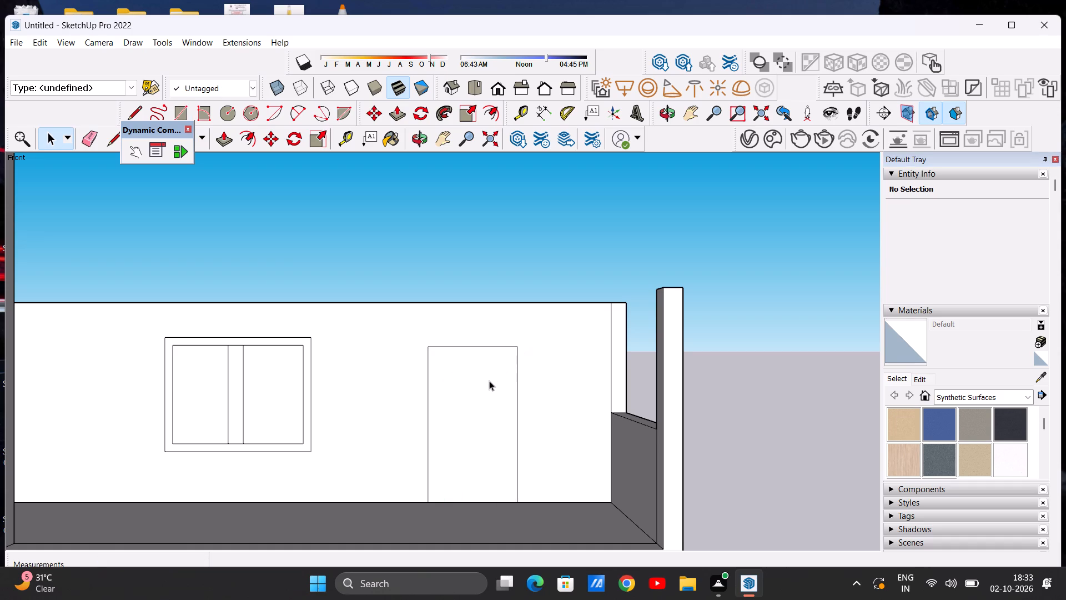
Offset the door rectangle inward about 7 3/8" to outline its frame.
{"action": "left_click", "coordinate": [251, 142]}
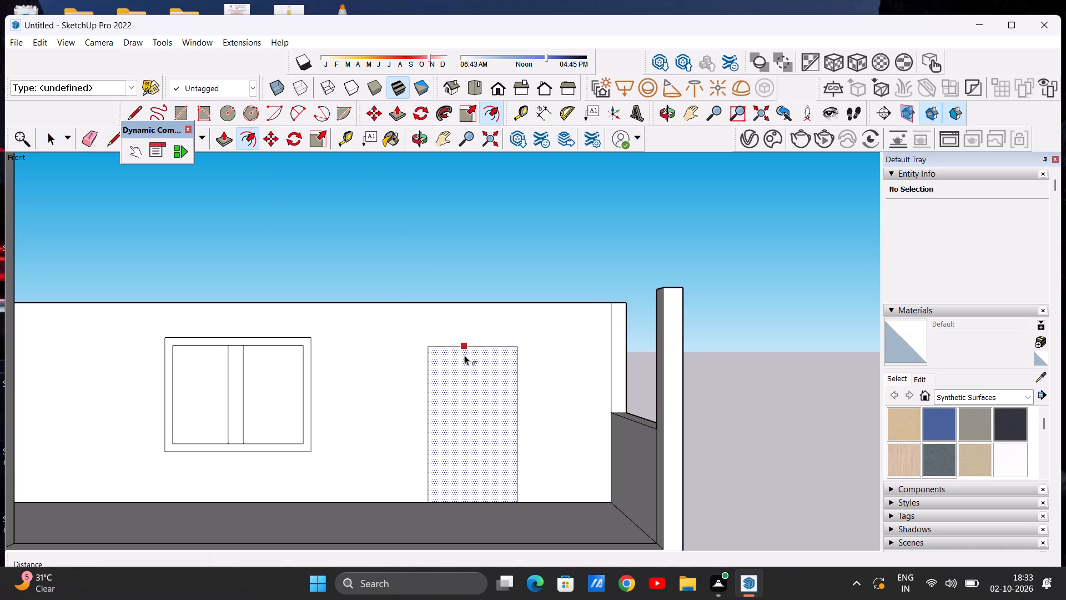
{"action": "left_click", "coordinate": [464, 355]}
{"action": "left_click", "coordinate": [465, 359]}
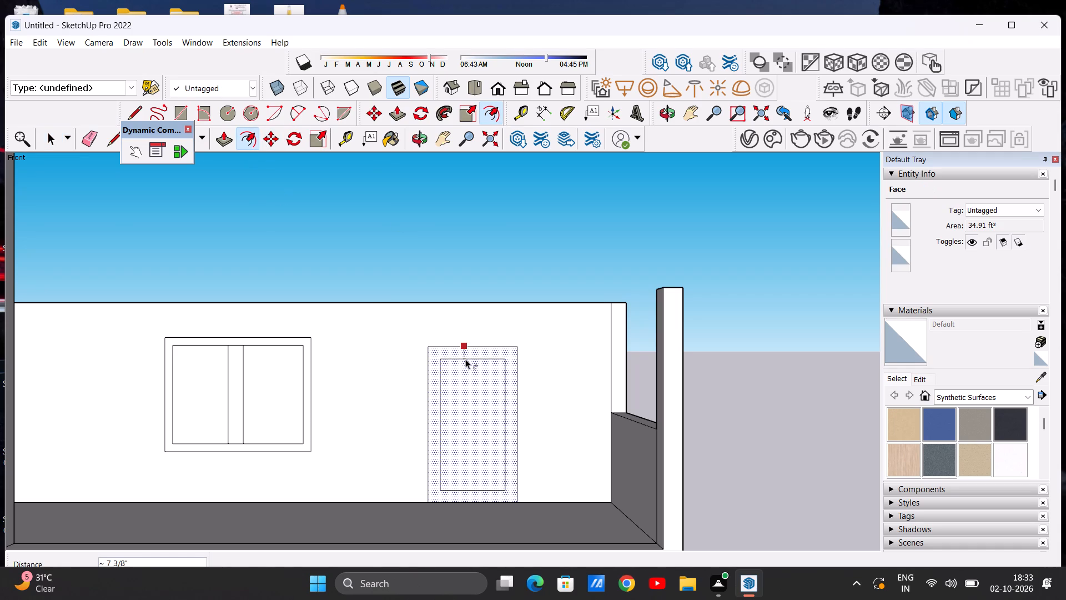
{"action": "key", "text": "space"}
{"action": "left_click", "coordinate": [594, 263]}
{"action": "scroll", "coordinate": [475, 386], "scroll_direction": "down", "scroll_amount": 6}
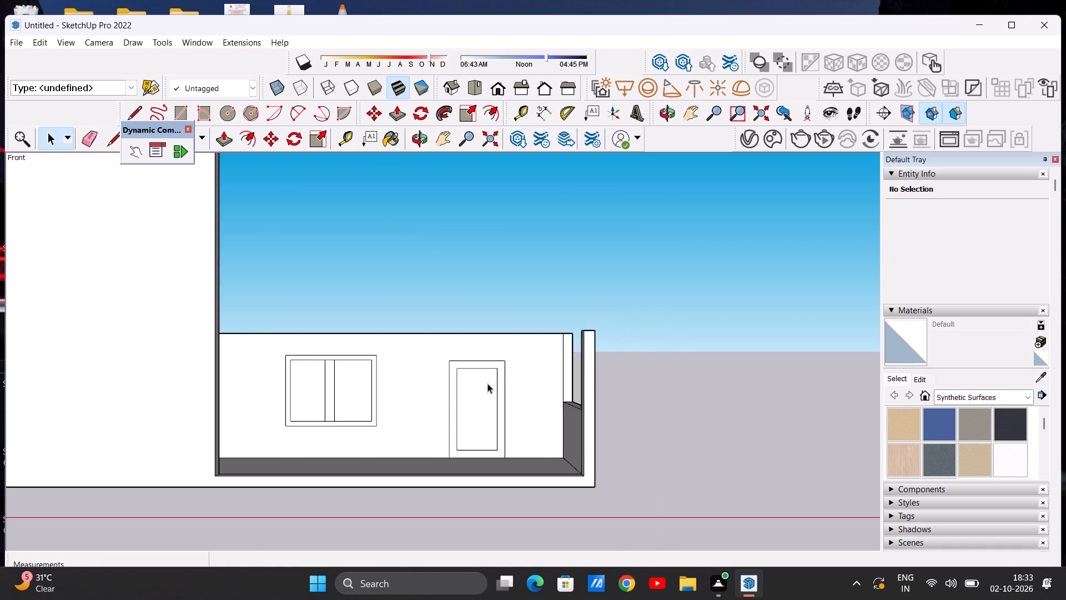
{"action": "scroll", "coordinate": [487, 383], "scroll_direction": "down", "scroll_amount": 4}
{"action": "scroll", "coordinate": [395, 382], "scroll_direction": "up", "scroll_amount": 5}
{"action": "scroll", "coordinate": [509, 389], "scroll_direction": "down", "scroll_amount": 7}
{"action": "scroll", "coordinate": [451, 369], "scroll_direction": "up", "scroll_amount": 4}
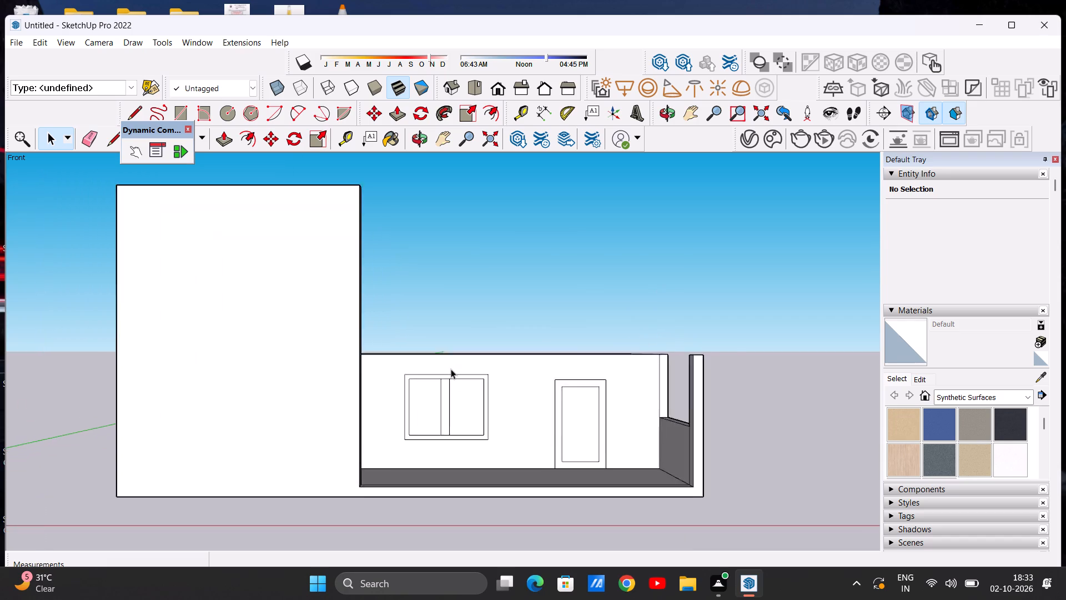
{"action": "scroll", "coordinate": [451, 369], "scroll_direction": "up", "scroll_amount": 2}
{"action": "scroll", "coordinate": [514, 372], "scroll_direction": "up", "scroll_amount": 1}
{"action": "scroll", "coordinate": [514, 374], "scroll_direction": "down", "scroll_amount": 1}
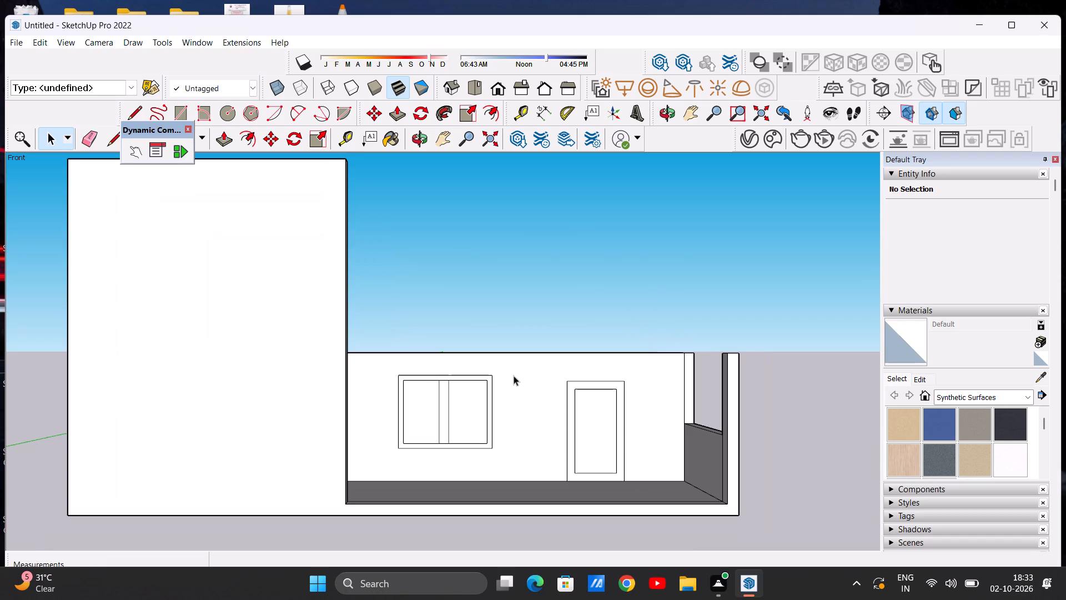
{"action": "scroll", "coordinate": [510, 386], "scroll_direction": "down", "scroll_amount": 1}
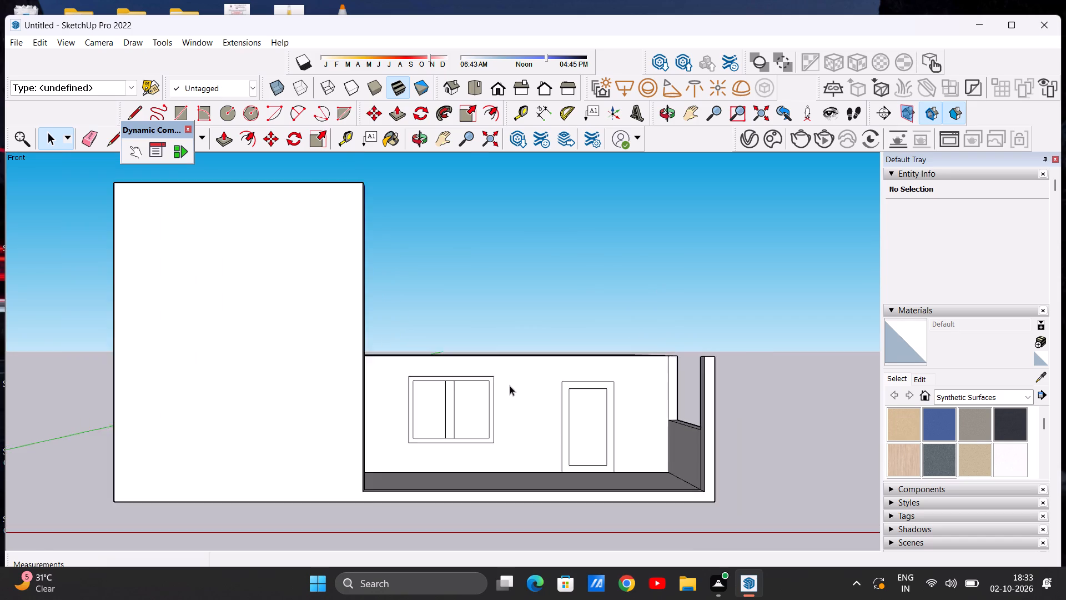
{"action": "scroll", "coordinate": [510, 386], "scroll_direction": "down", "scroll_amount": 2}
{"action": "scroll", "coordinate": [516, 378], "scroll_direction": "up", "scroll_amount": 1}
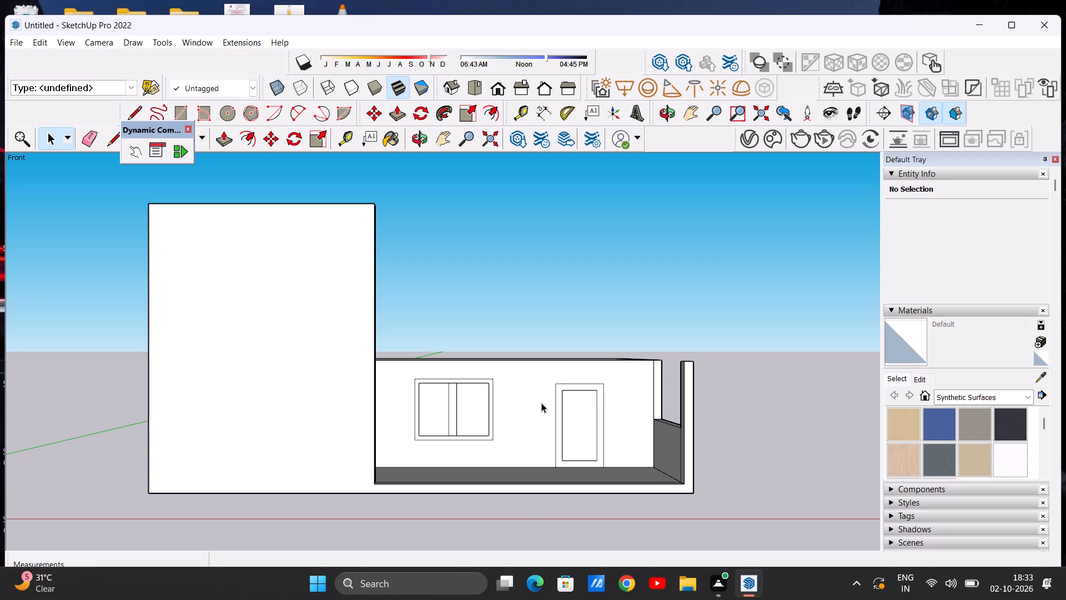
Draw a vertical 10' line from the wall's top edge to the floor, between the window and the door.
{"action": "key", "text": "l"}
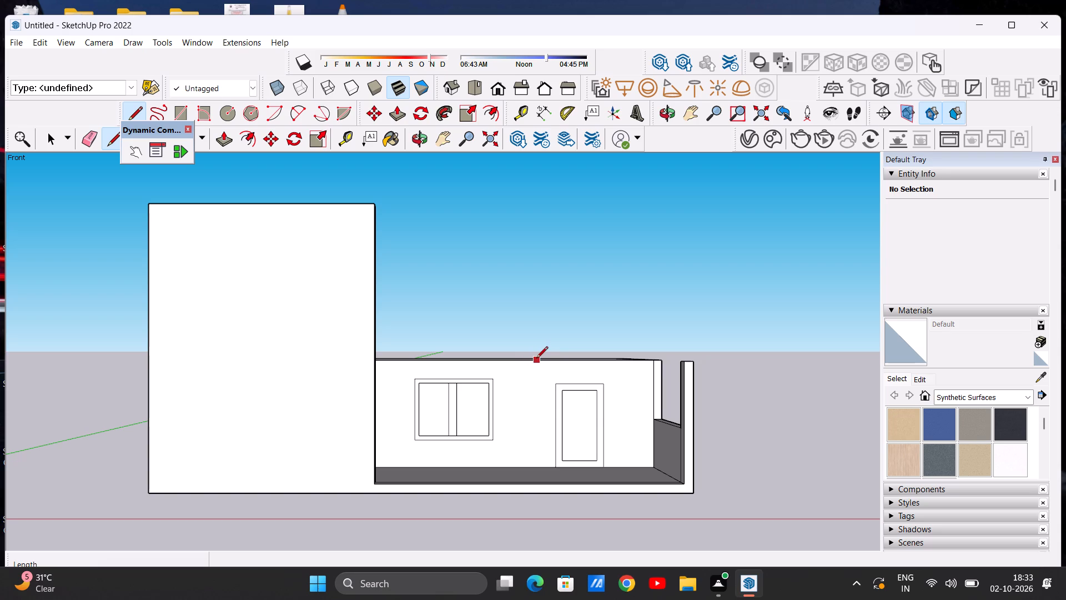
{"action": "left_click", "coordinate": [541, 360]}
{"action": "left_click", "coordinate": [540, 467]}
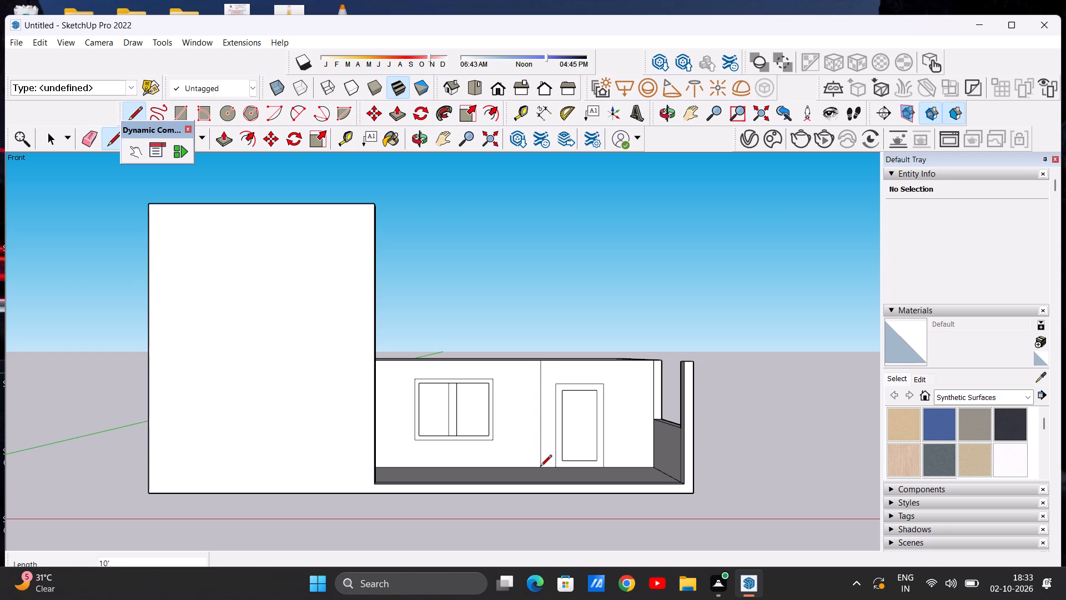
{"action": "key", "text": "space"}
Copy the floor face between the tall front wall and the rear room 10' up to the room's top edge.
{"action": "scroll", "coordinate": [542, 457], "scroll_direction": "down", "scroll_amount": 7}
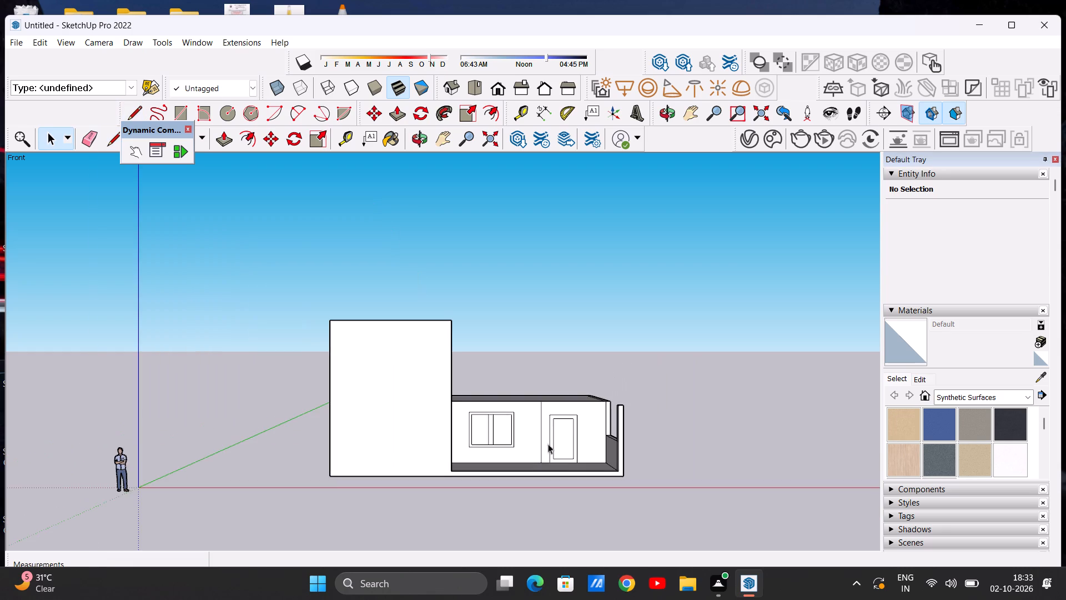
{"action": "middle_click_drag", "start_coordinate": [558, 437], "coordinate": [546, 584]}
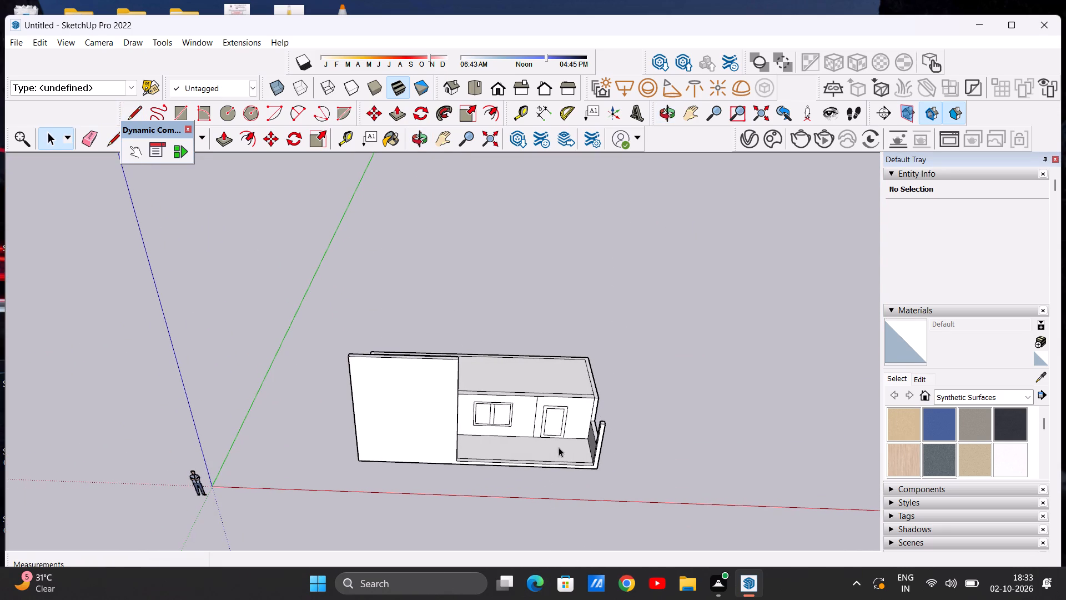
{"action": "middle_click_drag", "start_coordinate": [533, 458], "coordinate": [378, 521]}
{"action": "middle_click_drag", "start_coordinate": [491, 486], "coordinate": [393, 457]}
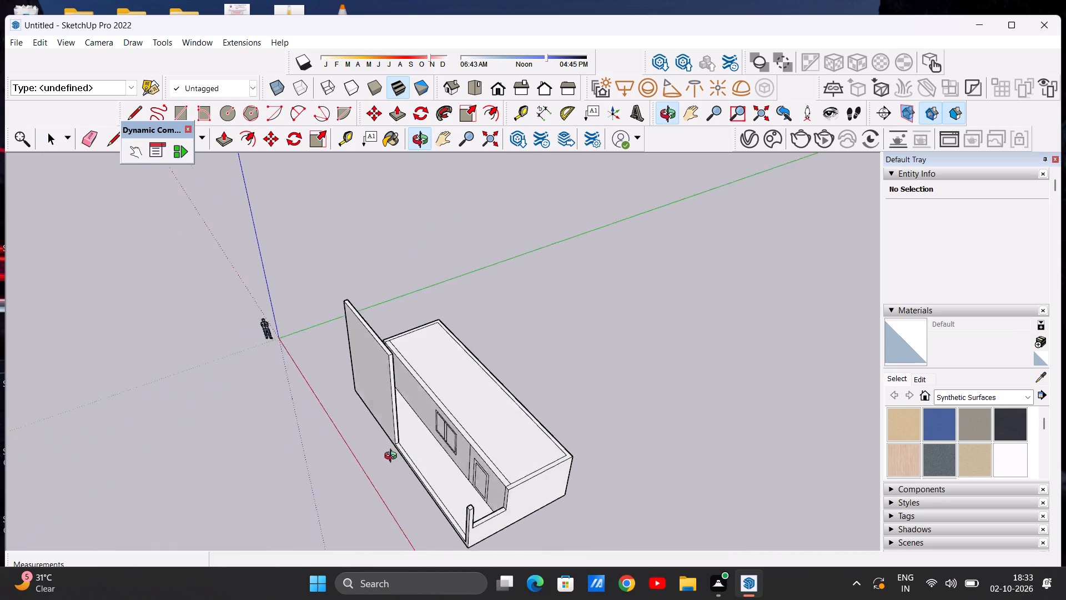
{"action": "middle_click_drag", "start_coordinate": [393, 457], "coordinate": [355, 477]}
{"action": "scroll", "coordinate": [432, 479], "scroll_direction": "up", "scroll_amount": 5}
{"action": "double_click", "coordinate": [436, 479]}
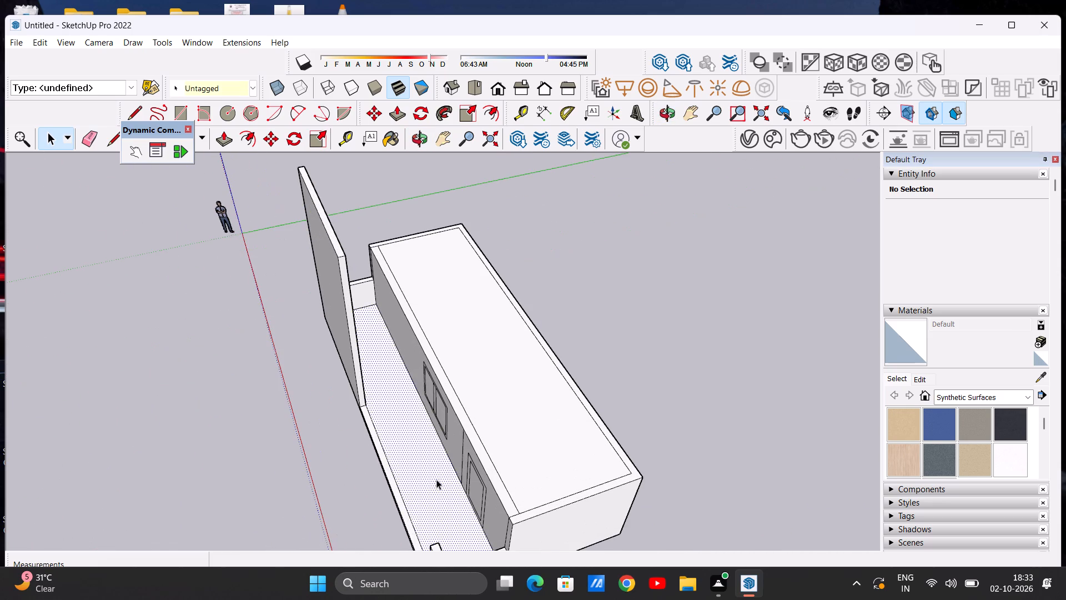
{"action": "scroll", "coordinate": [380, 343], "scroll_direction": "up", "scroll_amount": 5}
{"action": "scroll", "coordinate": [380, 329], "scroll_direction": "down", "scroll_amount": 6}
{"action": "middle_click_drag", "start_coordinate": [384, 329], "coordinate": [349, 353]}
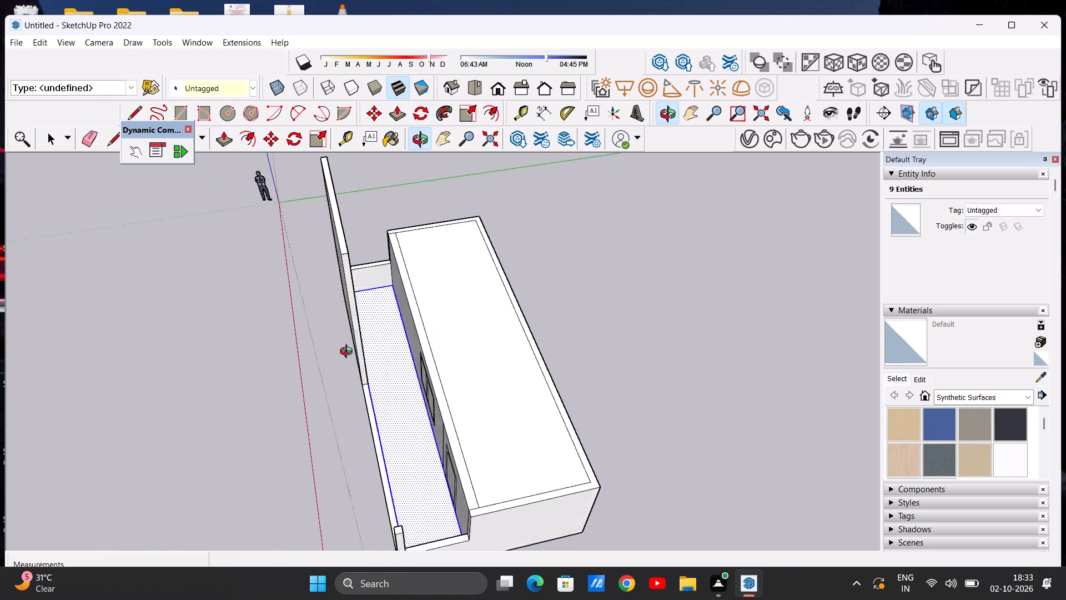
{"action": "middle_click_drag", "start_coordinate": [349, 353], "coordinate": [343, 387]}
{"action": "scroll", "coordinate": [380, 267], "scroll_direction": "up", "scroll_amount": 6}
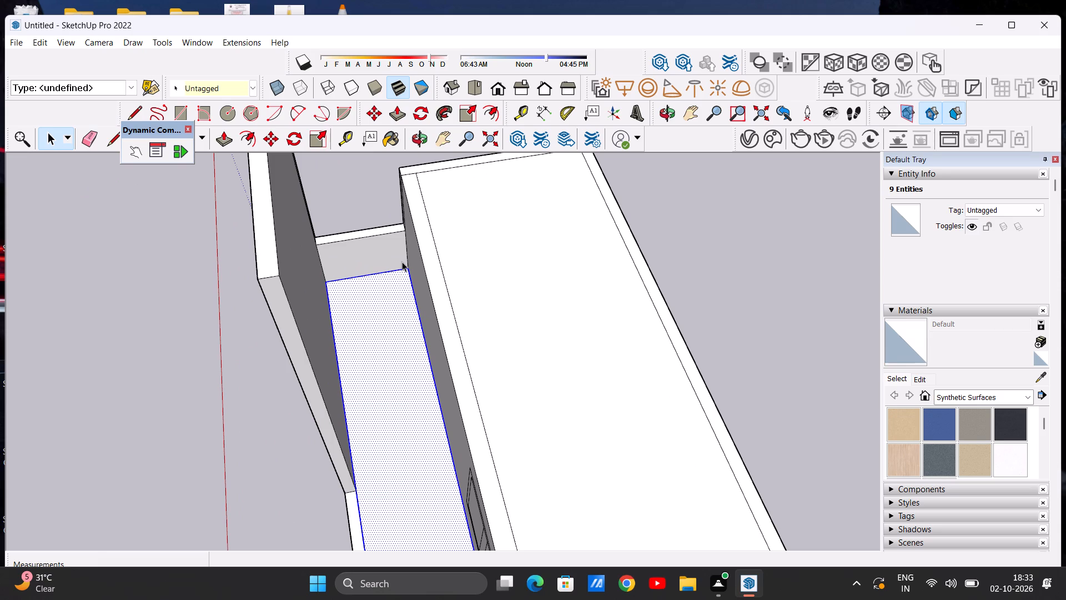
{"action": "key", "text": "m"}
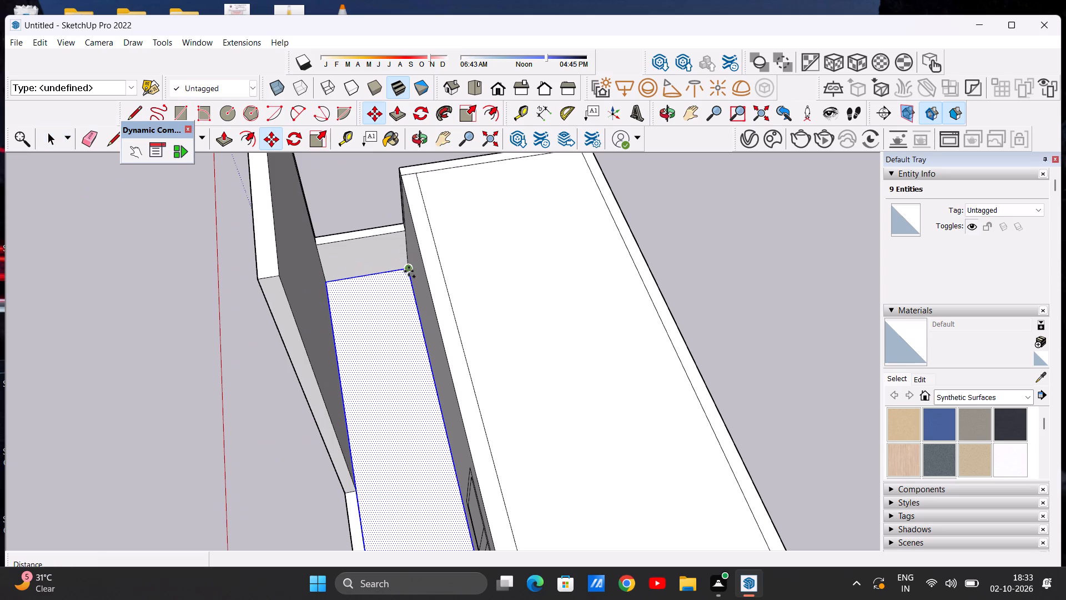
{"action": "left_click", "coordinate": [409, 271]}
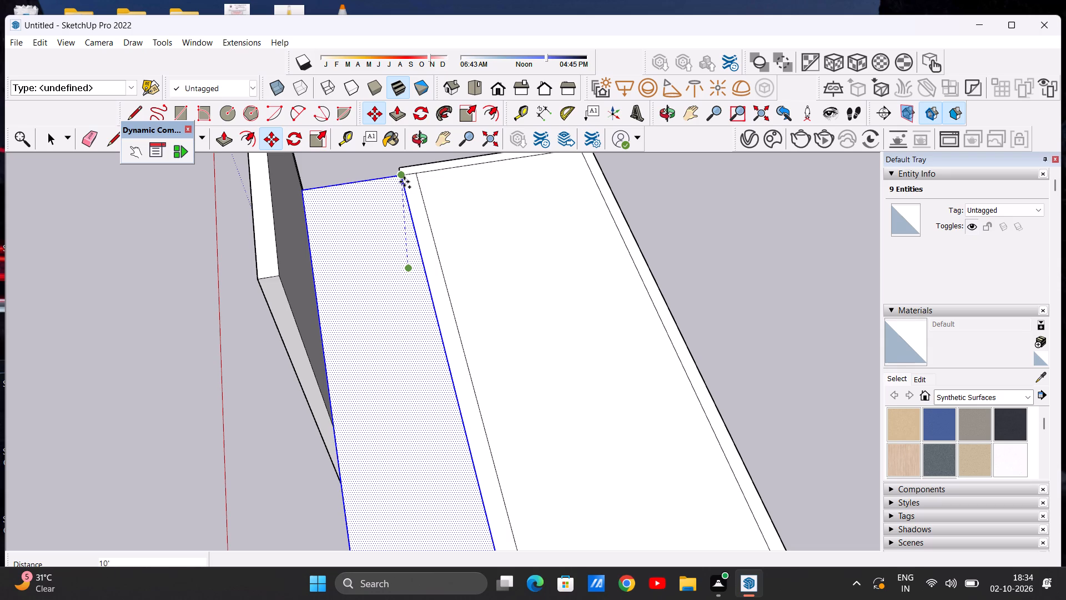
{"action": "left_click", "coordinate": [404, 182]}
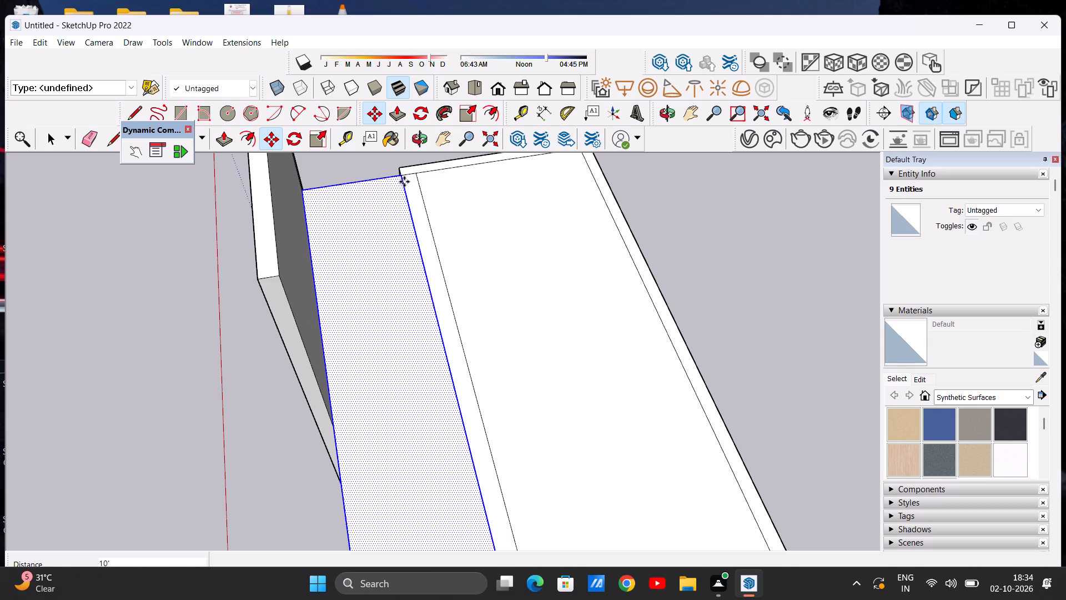
{"action": "key", "text": "space"}
{"action": "scroll", "coordinate": [421, 296], "scroll_direction": "down", "scroll_amount": 8}
{"action": "middle_click_drag", "start_coordinate": [360, 389], "coordinate": [574, 290]}
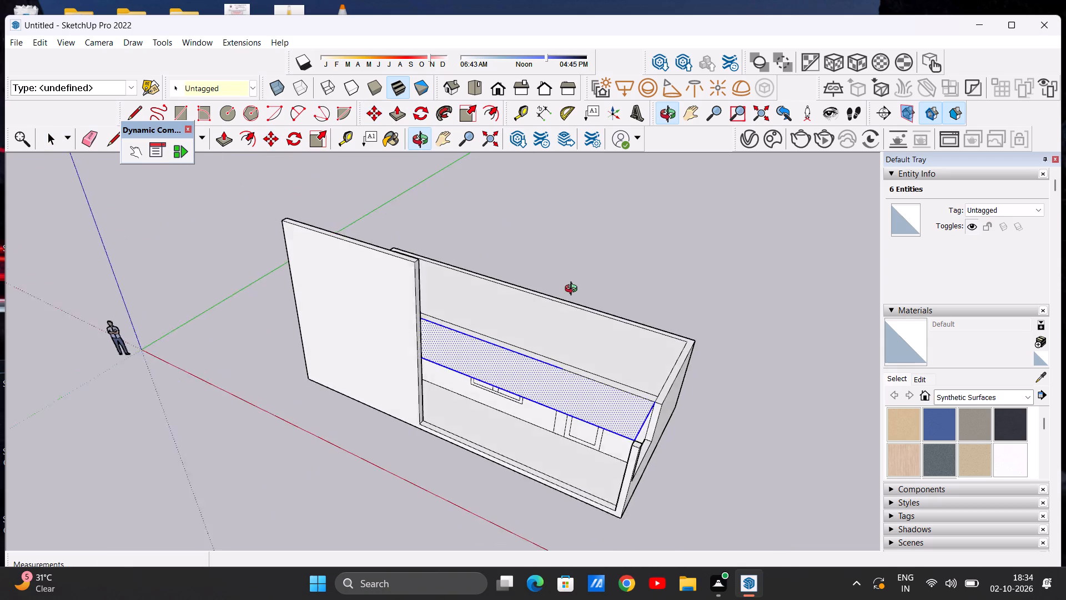
{"action": "middle_click_drag", "start_coordinate": [574, 290], "coordinate": [575, 288]}
{"action": "scroll", "coordinate": [552, 306], "scroll_direction": "down", "scroll_amount": 2}
{"action": "left_click", "coordinate": [784, 364]}
Draw a 9" line across the end face of the side wall's opening, slightly below the wall's top edge.
{"action": "scroll", "coordinate": [528, 388], "scroll_direction": "up", "scroll_amount": 11}
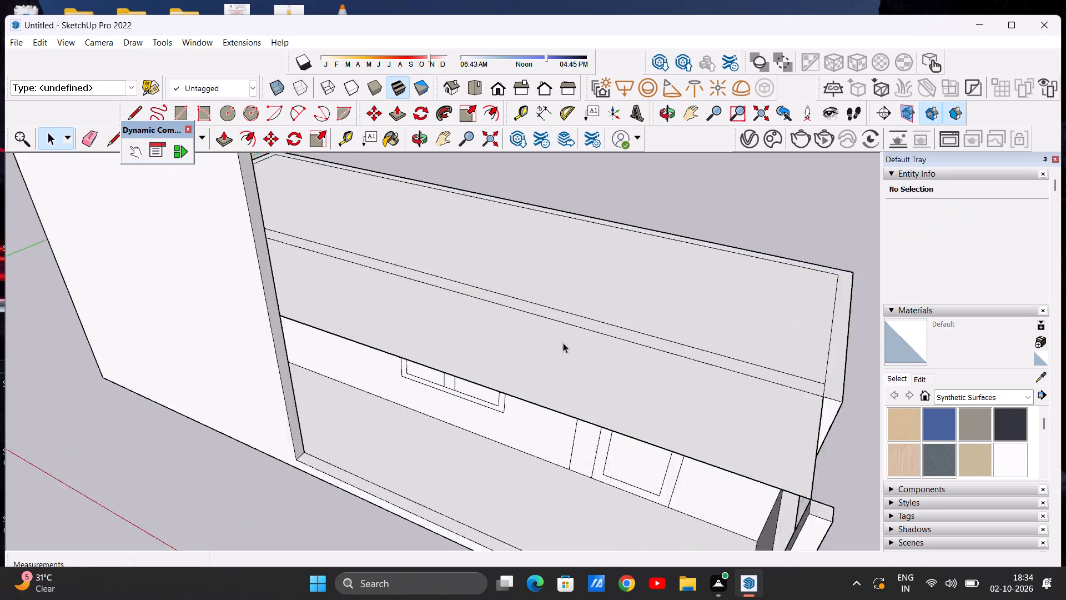
{"action": "scroll", "coordinate": [563, 343], "scroll_direction": "up", "scroll_amount": 15}
{"action": "scroll", "coordinate": [572, 347], "scroll_direction": "down", "scroll_amount": 20}
{"action": "scroll", "coordinate": [572, 347], "scroll_direction": "down", "scroll_amount": 1}
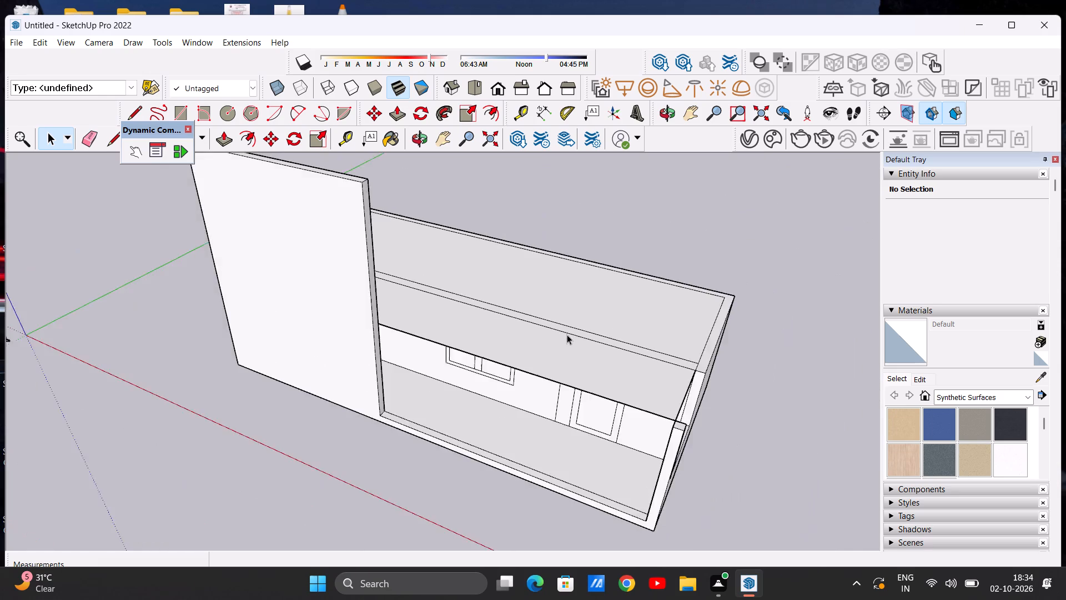
{"action": "scroll", "coordinate": [567, 334], "scroll_direction": "down", "scroll_amount": 7}
{"action": "middle_click_drag", "start_coordinate": [610, 389], "coordinate": [540, 328]}
{"action": "scroll", "coordinate": [666, 384], "scroll_direction": "up", "scroll_amount": 4}
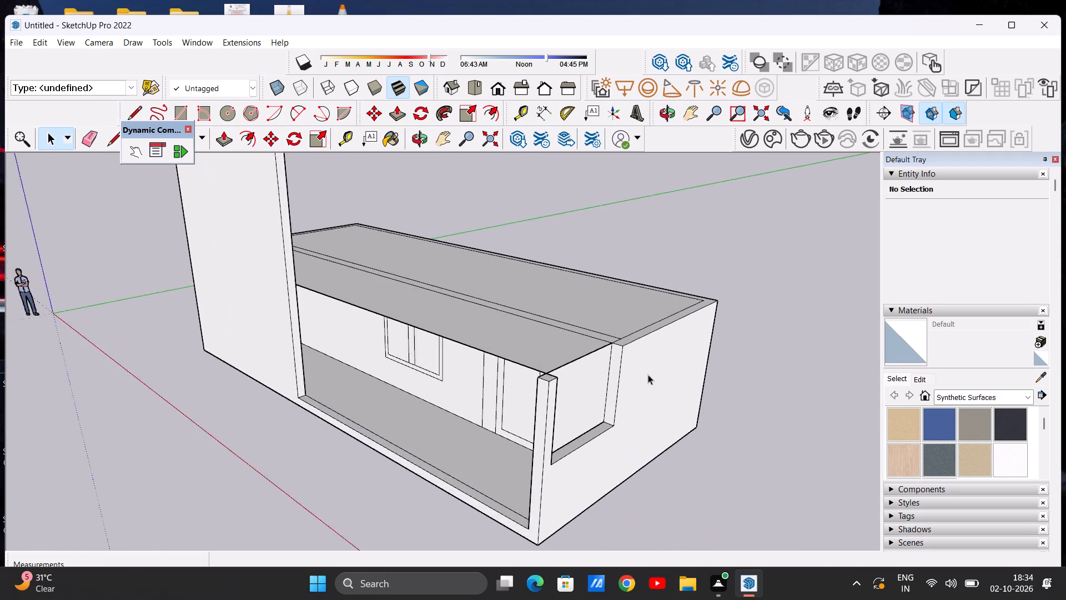
{"action": "scroll", "coordinate": [648, 374], "scroll_direction": "up", "scroll_amount": 6}
{"action": "key", "text": "l"}
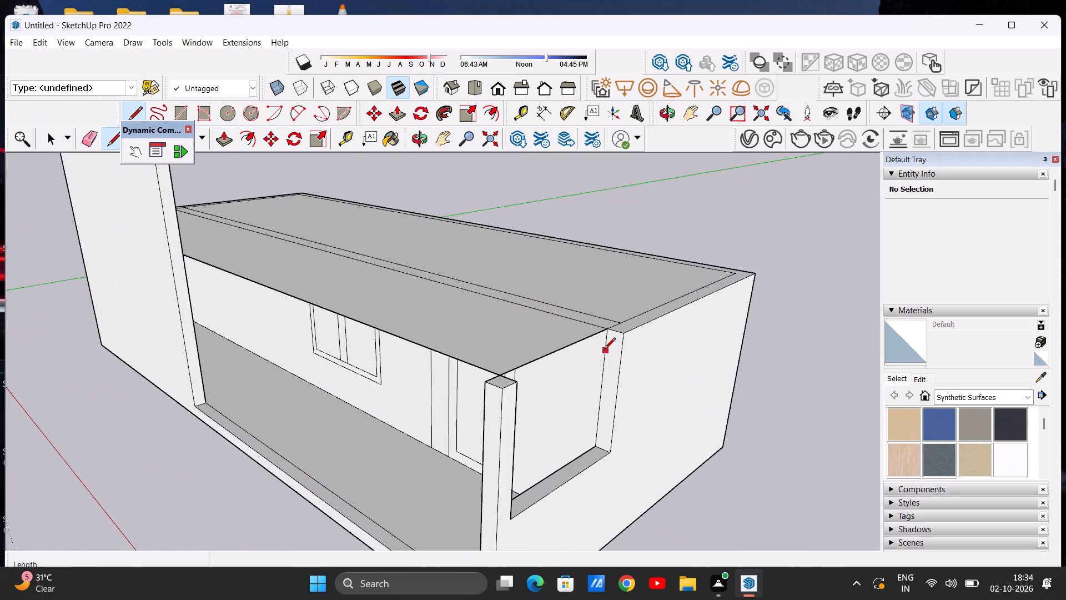
{"action": "scroll", "coordinate": [614, 341], "scroll_direction": "up", "scroll_amount": 11}
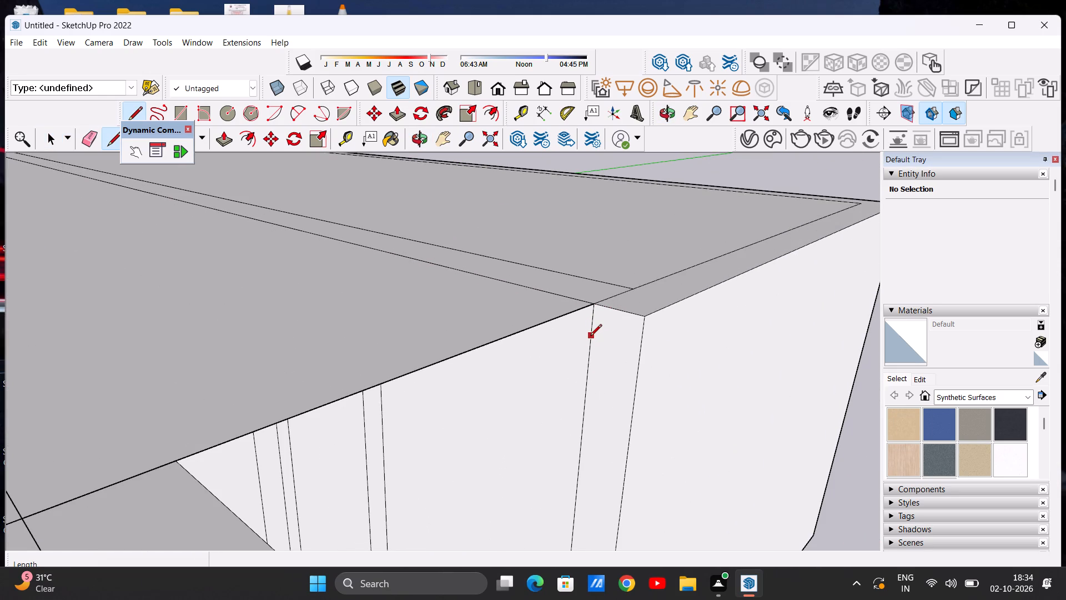
{"action": "left_click", "coordinate": [590, 337]}
{"action": "left_click", "coordinate": [638, 351]}
Push/Pull the small face above that line about 6' 8 5/8" across the side opening to the front corner post, forming a beam.
{"action": "key", "text": "p"}
{"action": "left_click", "coordinate": [618, 326]}
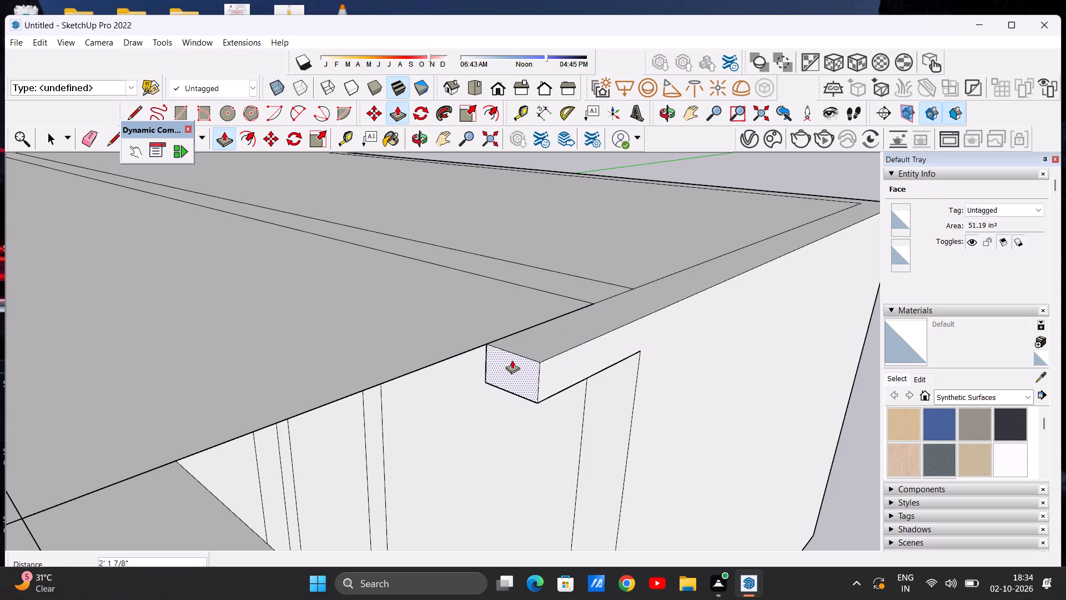
{"action": "scroll", "coordinate": [542, 353], "scroll_direction": "down", "scroll_amount": 13}
{"action": "scroll", "coordinate": [491, 367], "scroll_direction": "up", "scroll_amount": 10}
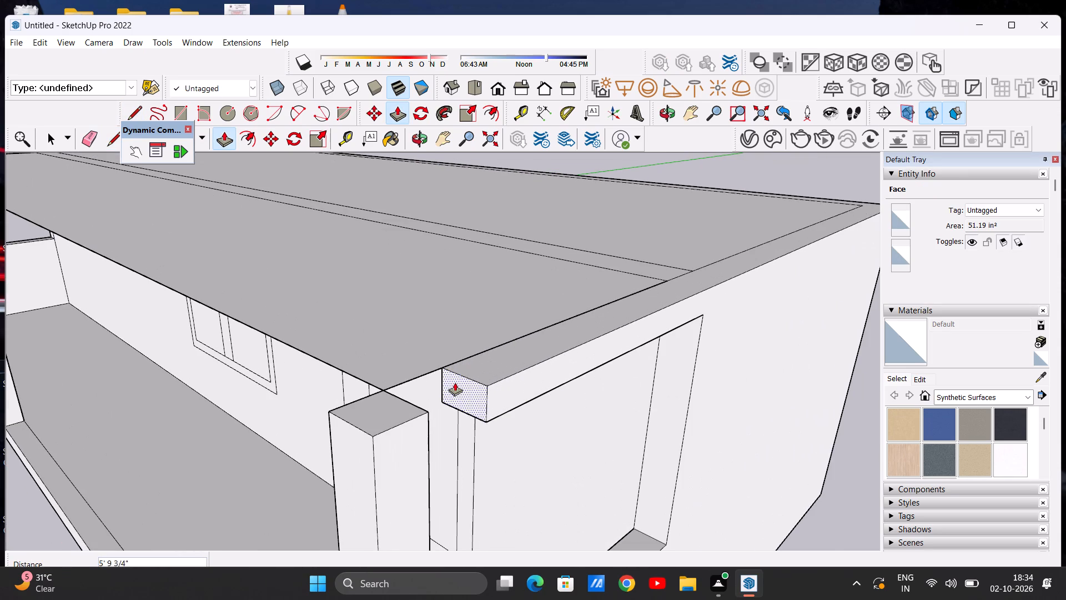
{"action": "middle_click_drag", "start_coordinate": [462, 389], "coordinate": [401, 387]}
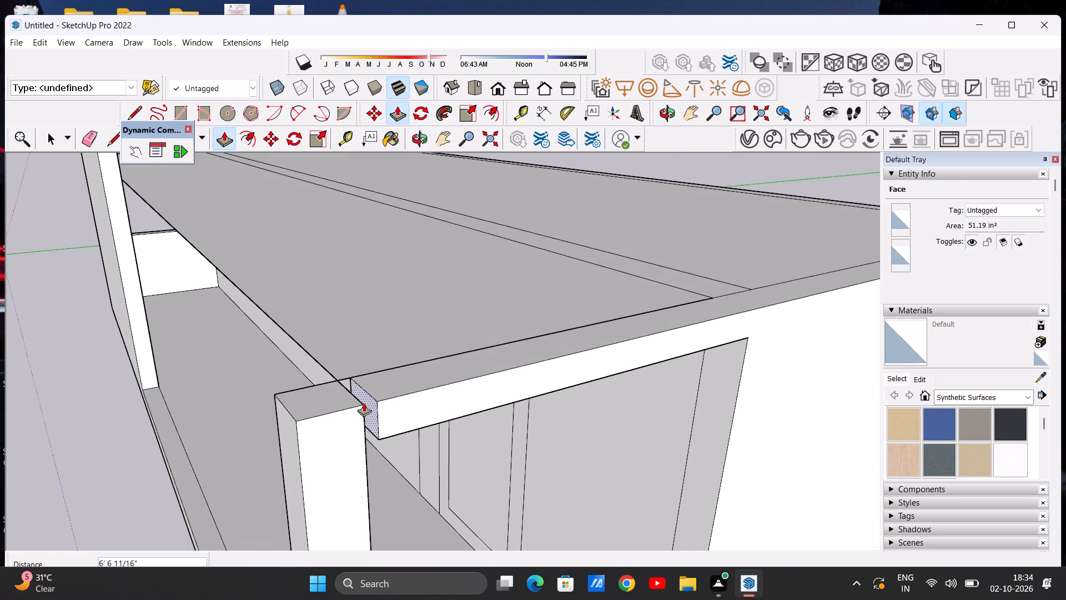
{"action": "middle_click_drag", "start_coordinate": [374, 409], "coordinate": [329, 380]}
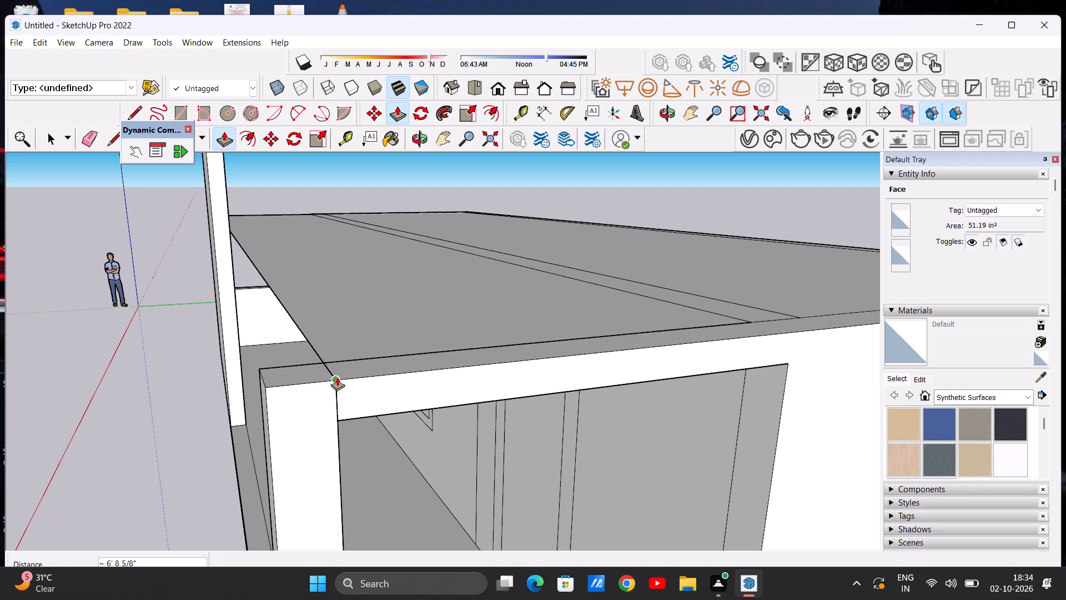
{"action": "left_click", "coordinate": [337, 377]}
{"action": "key", "text": "space"}
Extrude the roof face over the front area upward about 8 1/2" into a slab.
{"action": "scroll", "coordinate": [606, 403], "scroll_direction": "down", "scroll_amount": 14}
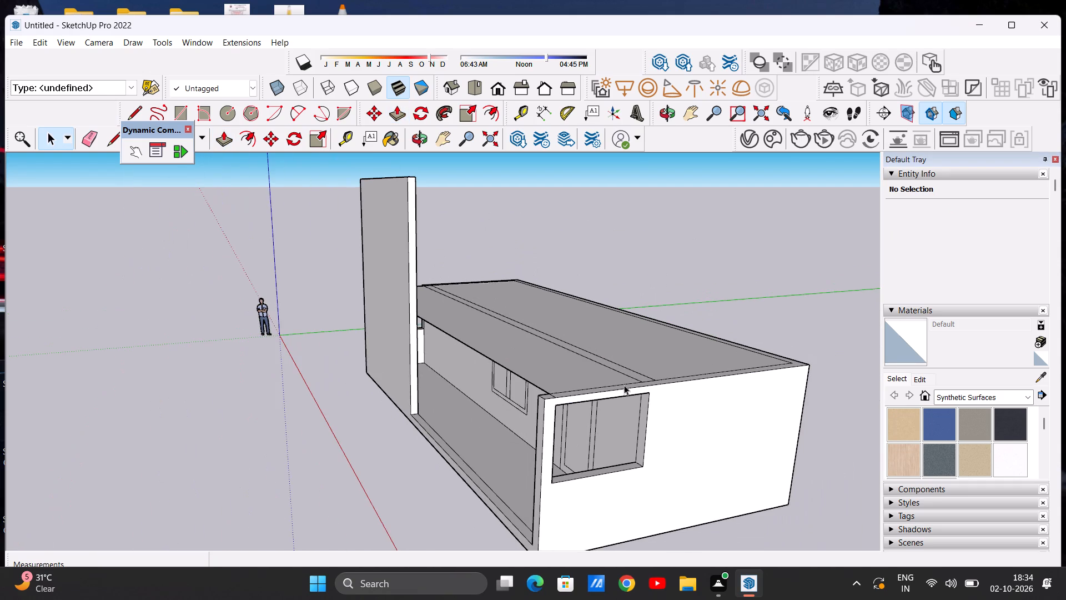
{"action": "middle_click_drag", "start_coordinate": [529, 383], "coordinate": [432, 442]}
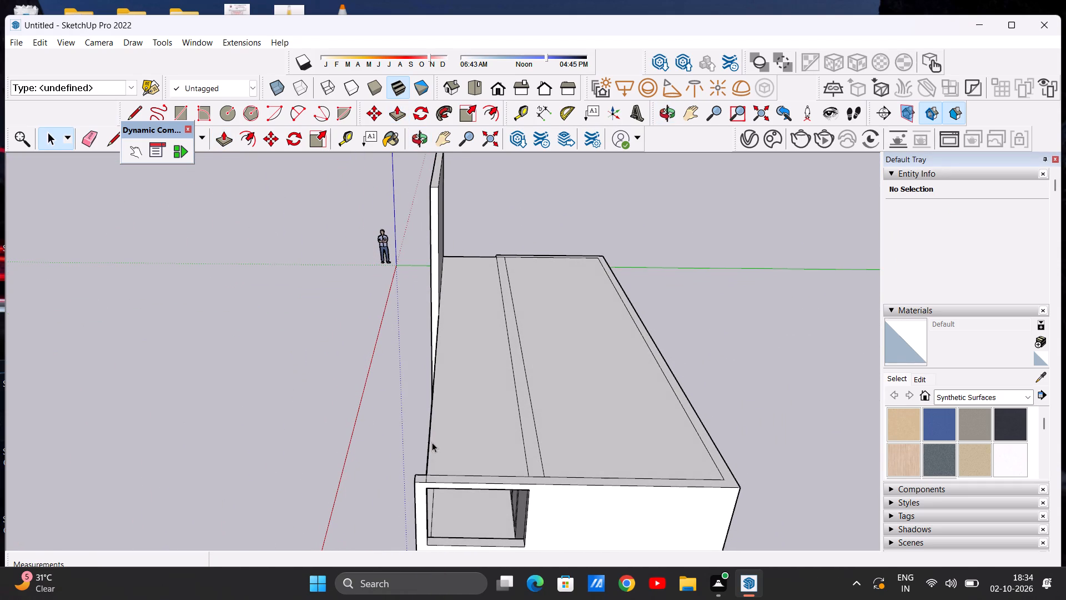
{"action": "scroll", "coordinate": [522, 443], "scroll_direction": "up", "scroll_amount": 3}
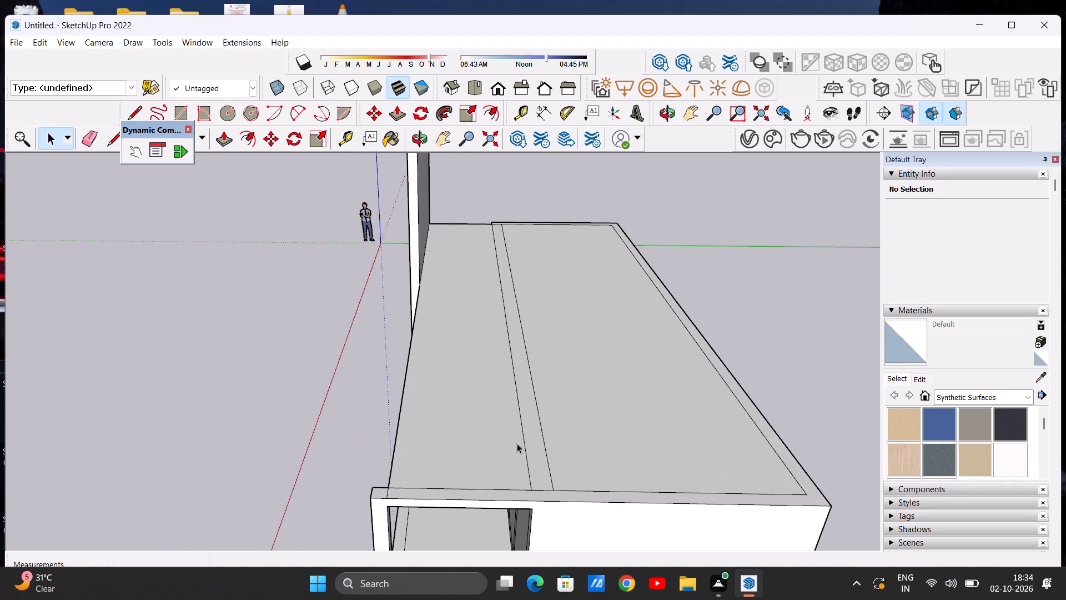
{"action": "key", "text": "p"}
{"action": "left_click", "coordinate": [487, 442]}
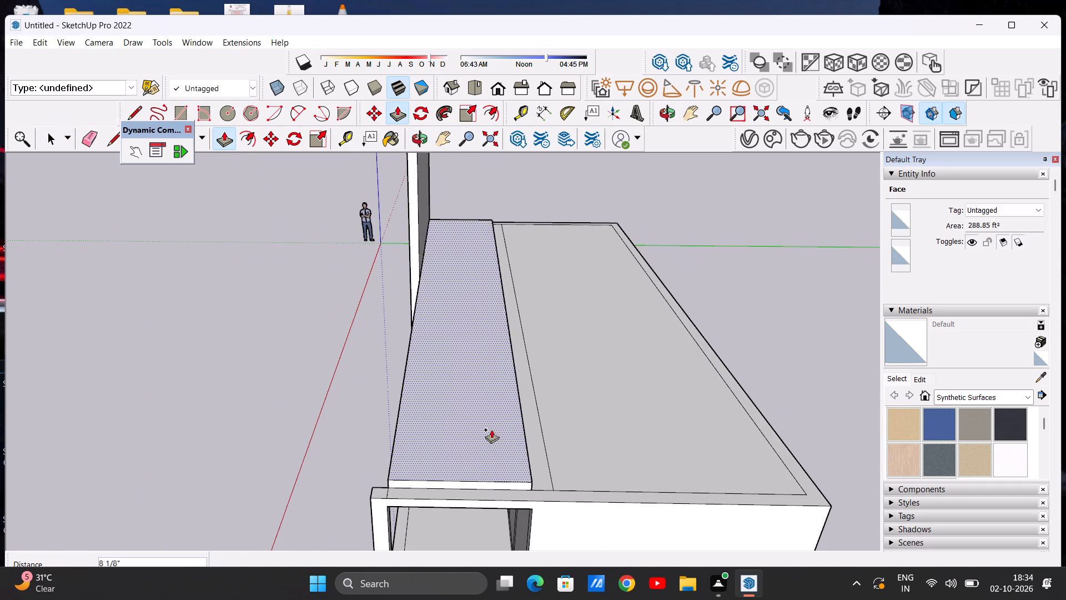
{"action": "middle_click_drag", "start_coordinate": [492, 428], "coordinate": [635, 383]}
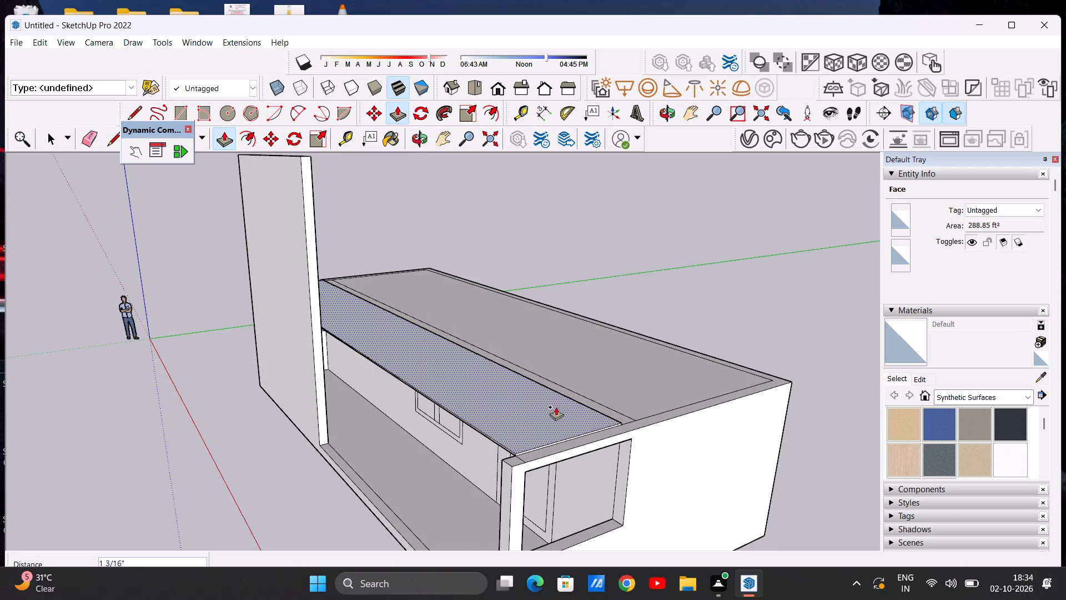
{"action": "left_click", "coordinate": [547, 396]}
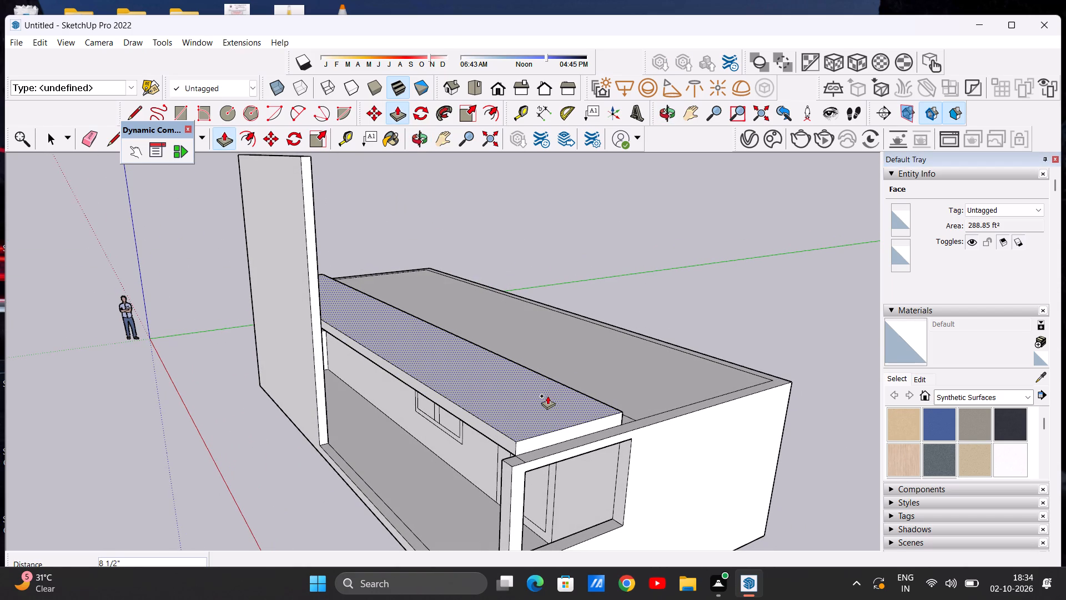
{"action": "middle_click_drag", "start_coordinate": [527, 419], "coordinate": [656, 355]}
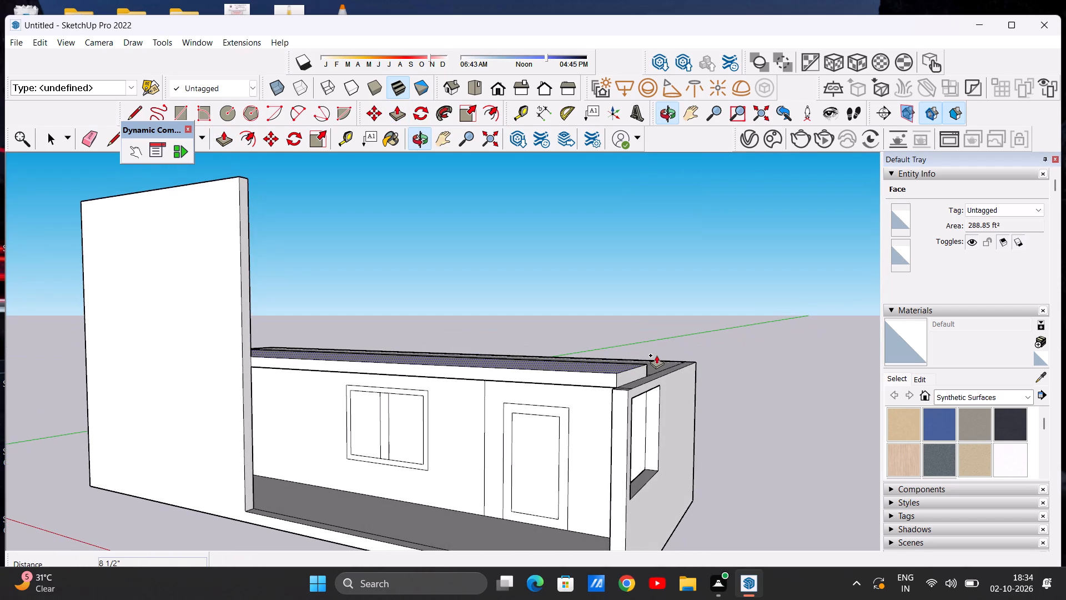
{"action": "middle_click_drag", "start_coordinate": [613, 353], "coordinate": [327, 389]}
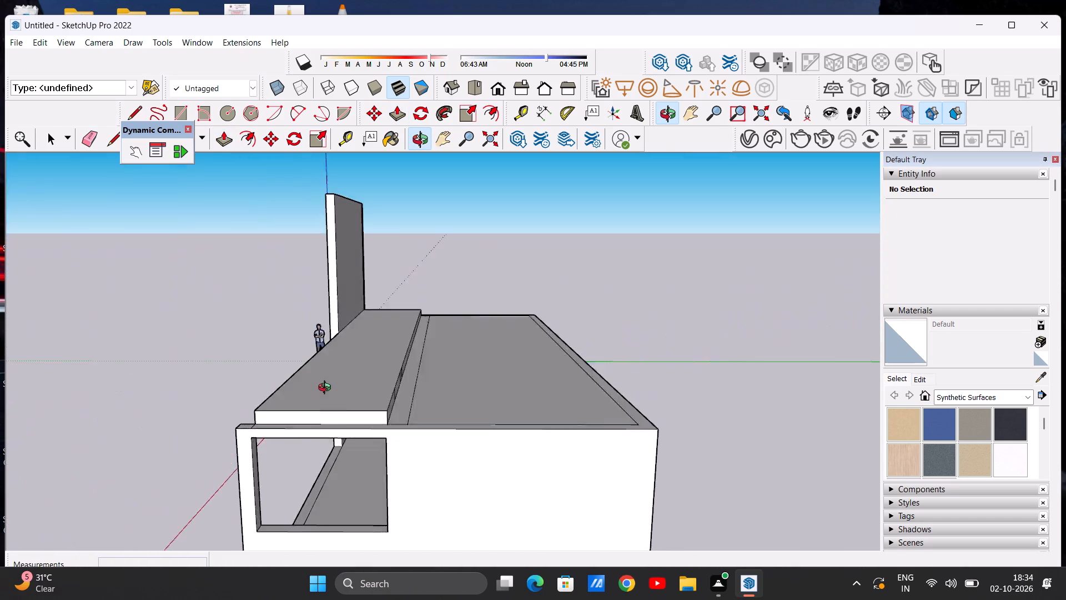
{"action": "middle_click_drag", "start_coordinate": [327, 389], "coordinate": [311, 401]}
{"action": "middle_click_drag", "start_coordinate": [523, 399], "coordinate": [388, 422]}
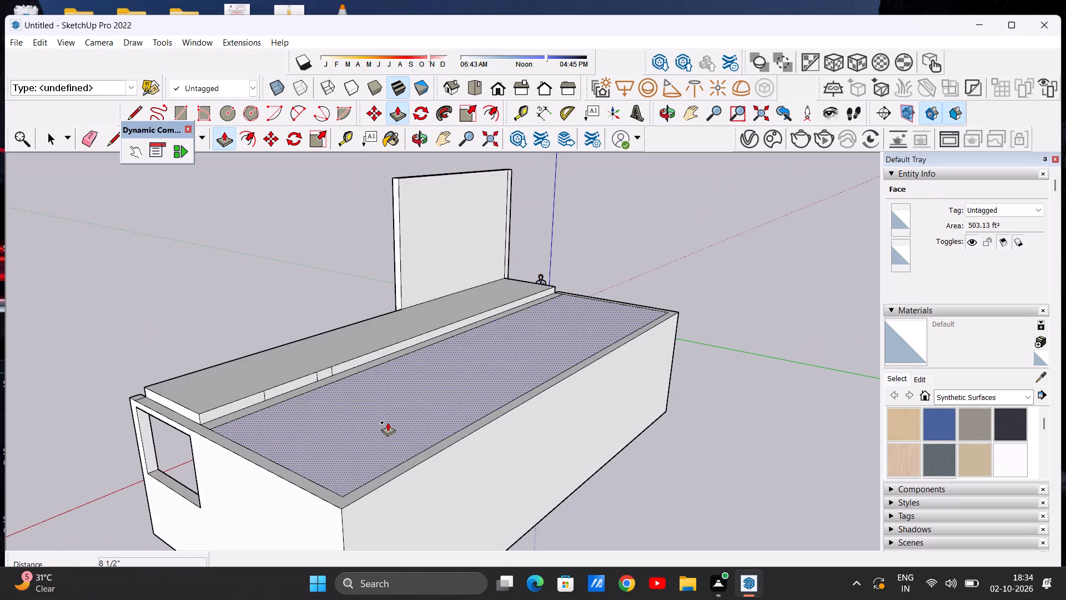
{"action": "key", "text": "space"}
Erase the three short vertical lines dividing the roof slab's rear edge face.
{"action": "scroll", "coordinate": [503, 370], "scroll_direction": "down", "scroll_amount": 3}
{"action": "scroll", "coordinate": [318, 387], "scroll_direction": "up", "scroll_amount": 4}
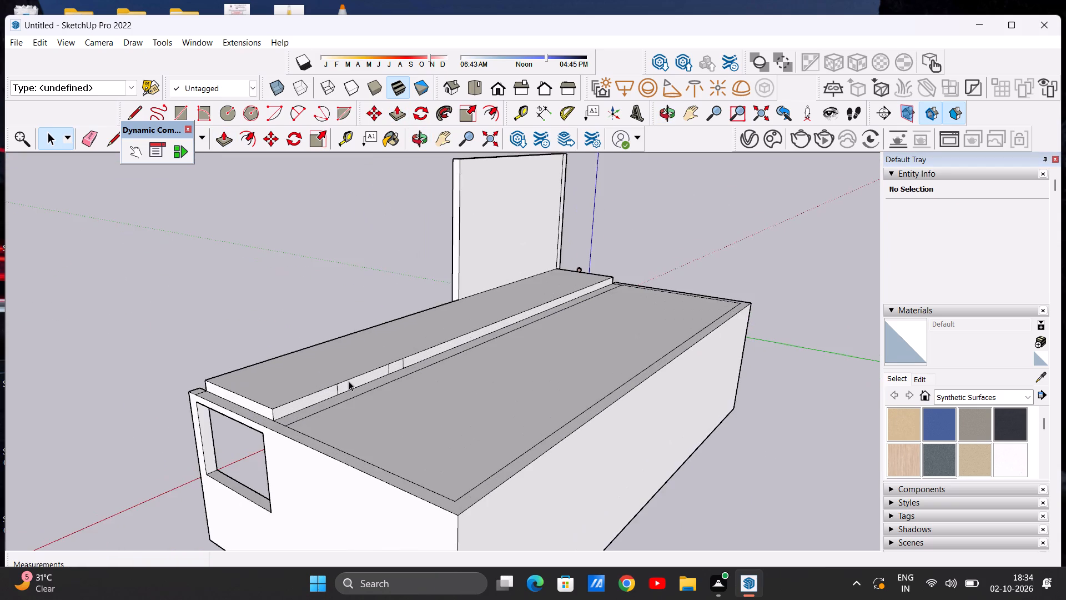
{"action": "scroll", "coordinate": [389, 381], "scroll_direction": "up", "scroll_amount": 7}
{"action": "key", "text": "e"}
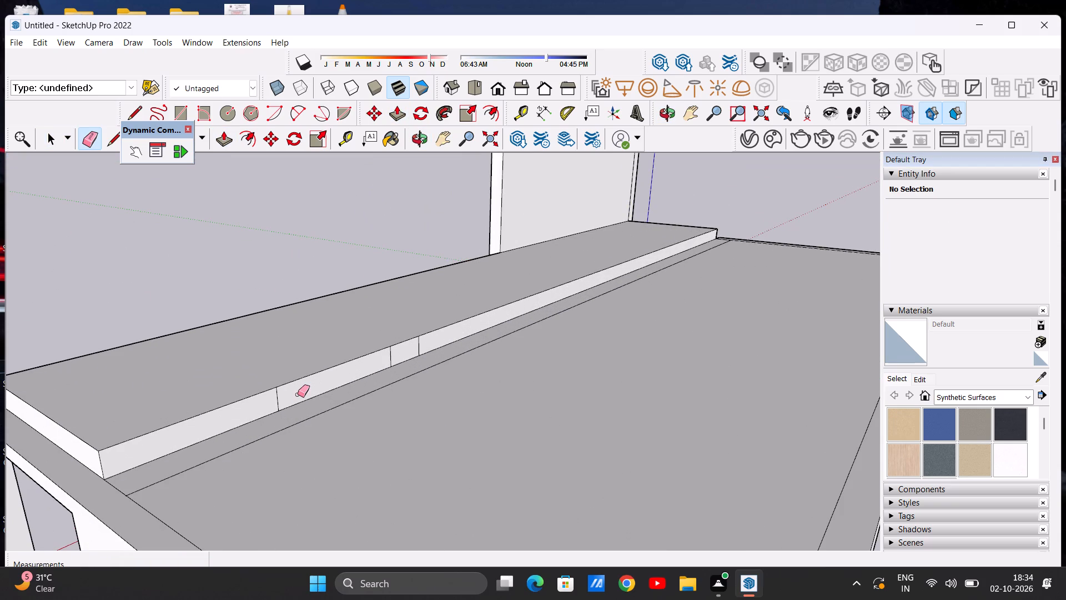
{"action": "scroll", "coordinate": [293, 398], "scroll_direction": "up", "scroll_amount": 5}
{"action": "scroll", "coordinate": [358, 391], "scroll_direction": "down", "scroll_amount": 6}
{"action": "scroll", "coordinate": [293, 407], "scroll_direction": "up", "scroll_amount": 7}
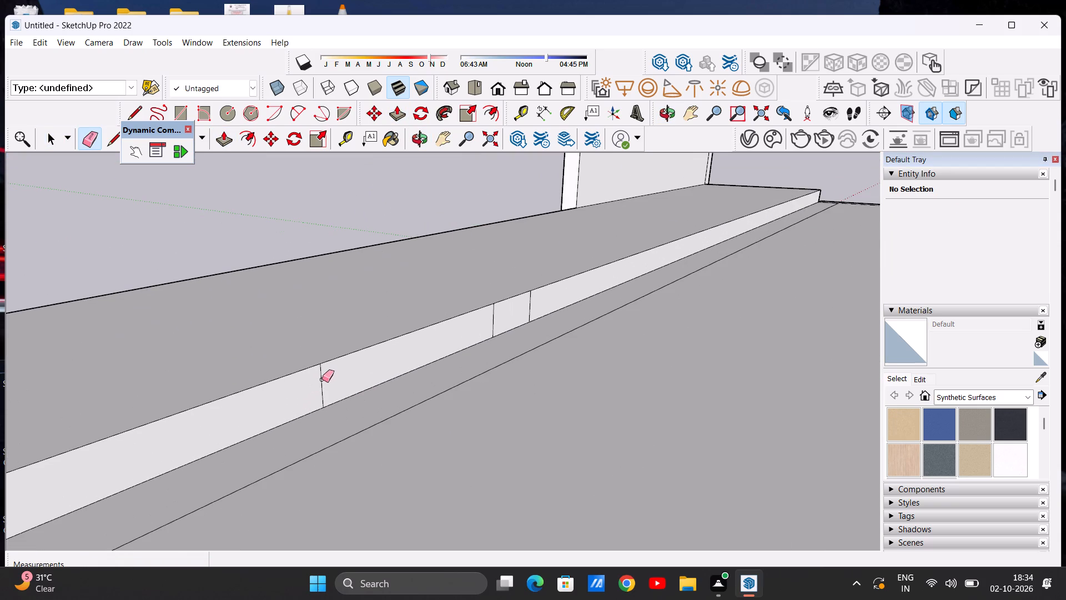
{"action": "left_click_drag", "start_coordinate": [320, 380], "coordinate": [310, 388]}
{"action": "scroll", "coordinate": [345, 394], "scroll_direction": "down", "scroll_amount": 4}
{"action": "scroll", "coordinate": [527, 306], "scroll_direction": "up", "scroll_amount": 5}
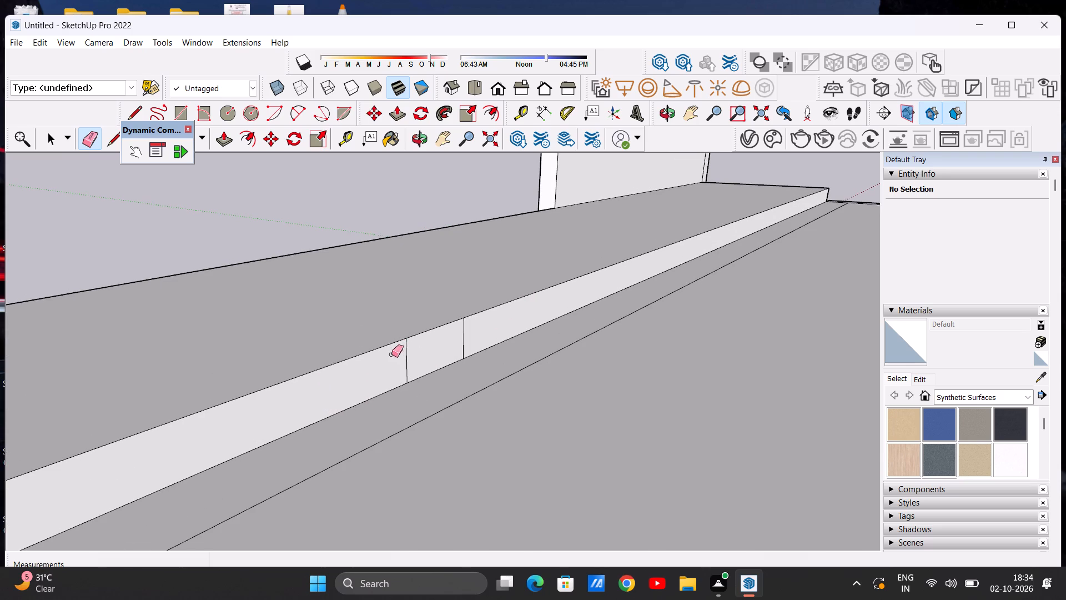
{"action": "left_click_drag", "start_coordinate": [420, 355], "coordinate": [425, 354]}
{"action": "left_click_drag", "start_coordinate": [406, 358], "coordinate": [420, 356]}
{"action": "left_click_drag", "start_coordinate": [461, 342], "coordinate": [469, 341]}
{"action": "left_click_drag", "start_coordinate": [469, 341], "coordinate": [471, 340]}
{"action": "key", "text": "space"}
Extend the roof slab's rear edge face about 12' 7 3/4" over the rear room to the back wall's inner corner.
{"action": "scroll", "coordinate": [601, 339], "scroll_direction": "down", "scroll_amount": 14}
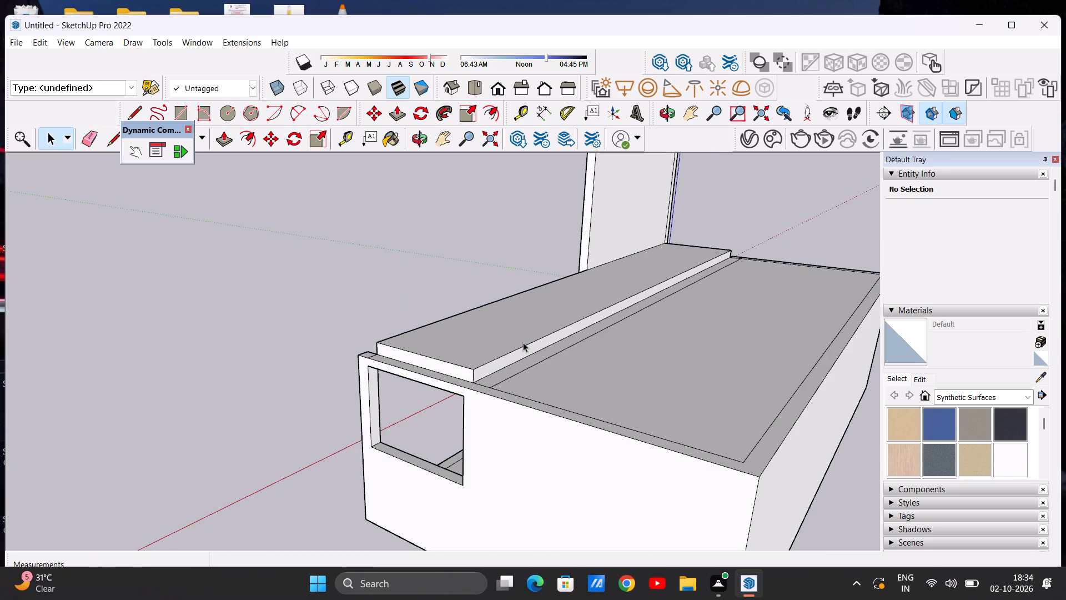
{"action": "scroll", "coordinate": [514, 353], "scroll_direction": "up", "scroll_amount": 8}
{"action": "key", "text": "p"}
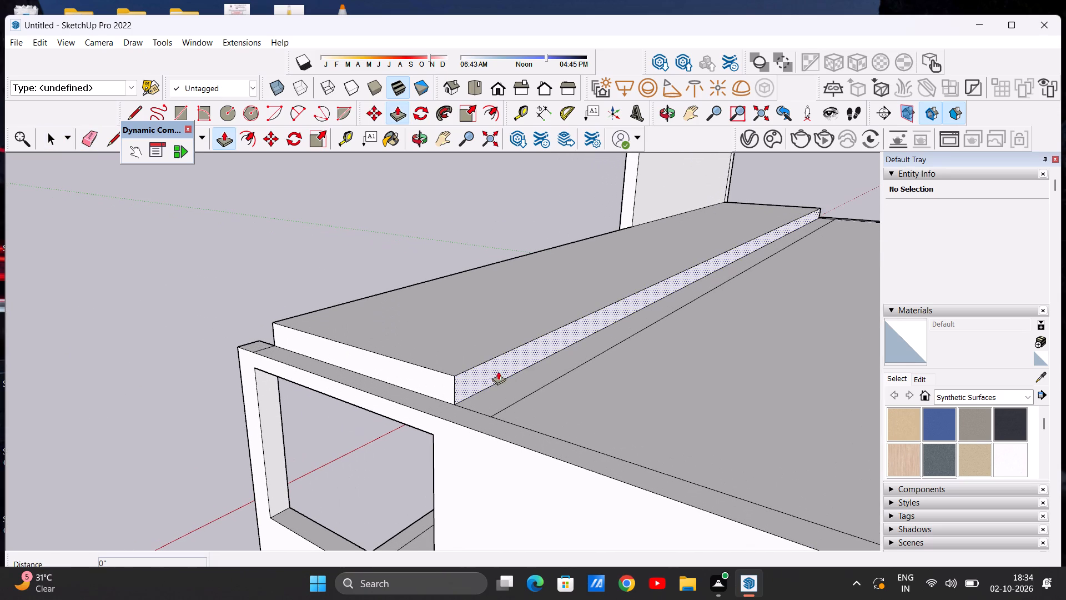
{"action": "left_click", "coordinate": [478, 372]}
{"action": "scroll", "coordinate": [594, 376], "scroll_direction": "down", "scroll_amount": 10}
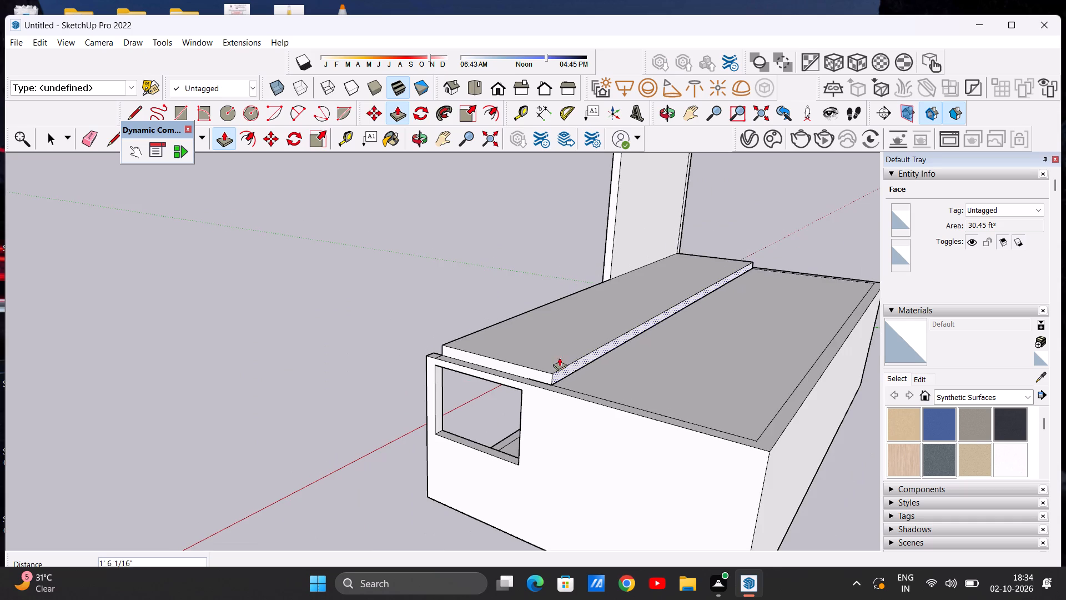
{"action": "scroll", "coordinate": [561, 361], "scroll_direction": "down", "scroll_amount": 4}
{"action": "scroll", "coordinate": [685, 414], "scroll_direction": "up", "scroll_amount": 12}
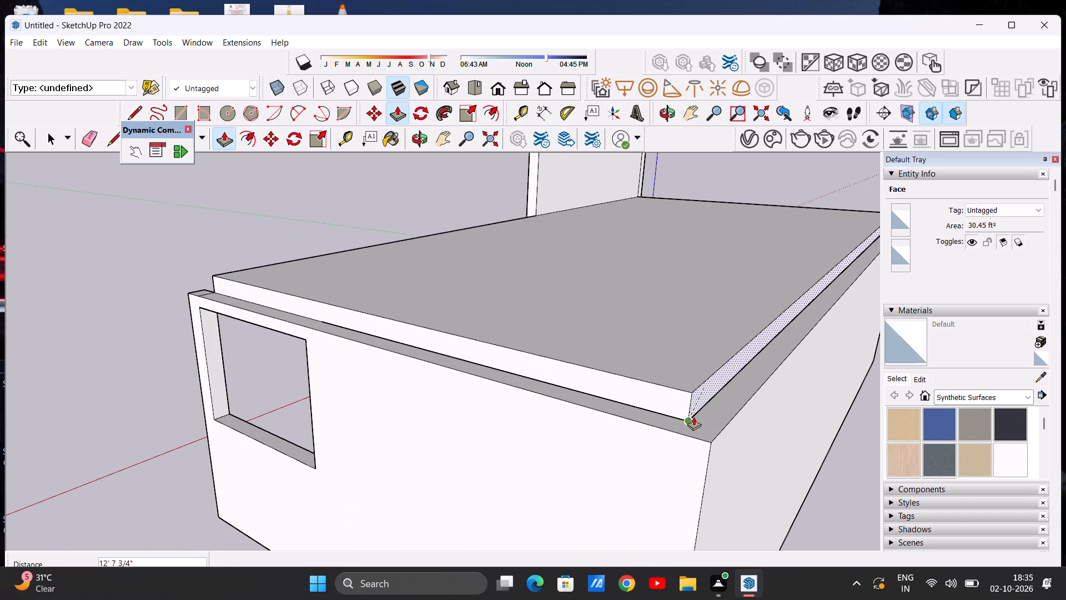
{"action": "left_click", "coordinate": [693, 419]}
{"action": "key", "text": "space"}
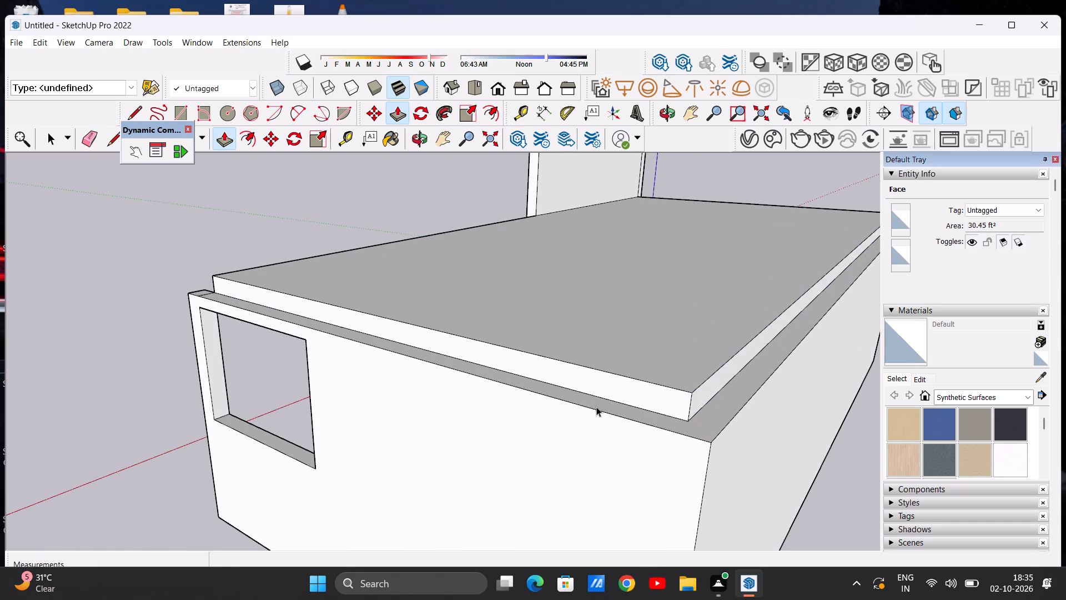
Push/Pull the square top face of the front corner post beside the side opening upward 10'.
{"action": "scroll", "coordinate": [658, 383], "scroll_direction": "down", "scroll_amount": 12}
{"action": "scroll", "coordinate": [503, 332], "scroll_direction": "up", "scroll_amount": 1}
{"action": "middle_click_drag", "start_coordinate": [503, 332], "coordinate": [785, 345]}
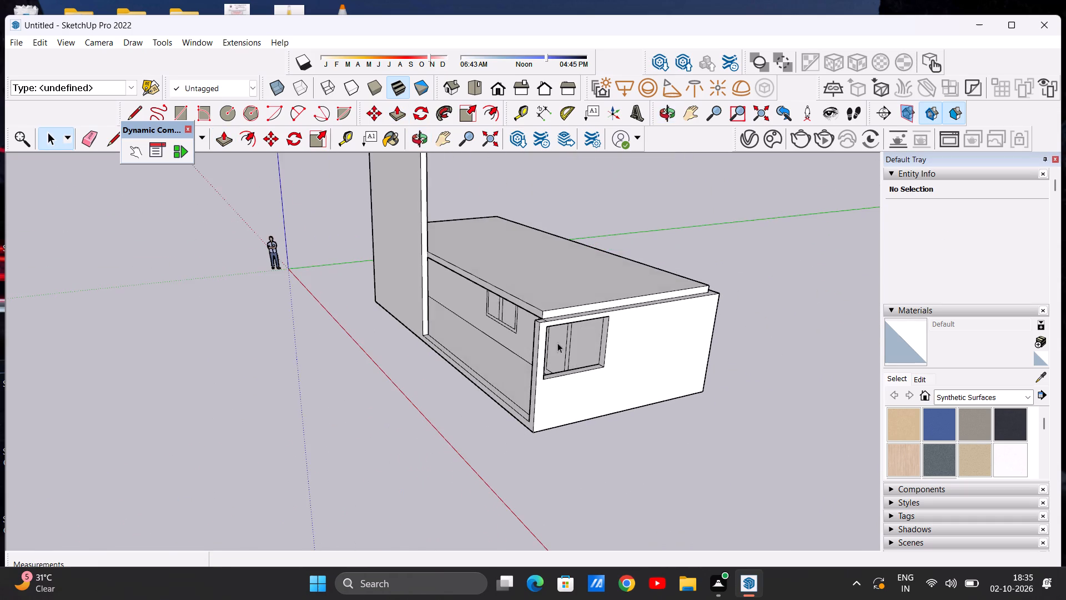
{"action": "middle_click_drag", "start_coordinate": [568, 344], "coordinate": [592, 418]}
{"action": "scroll", "coordinate": [544, 398], "scroll_direction": "down", "scroll_amount": 2}
{"action": "middle_click_drag", "start_coordinate": [611, 358], "coordinate": [594, 369]}
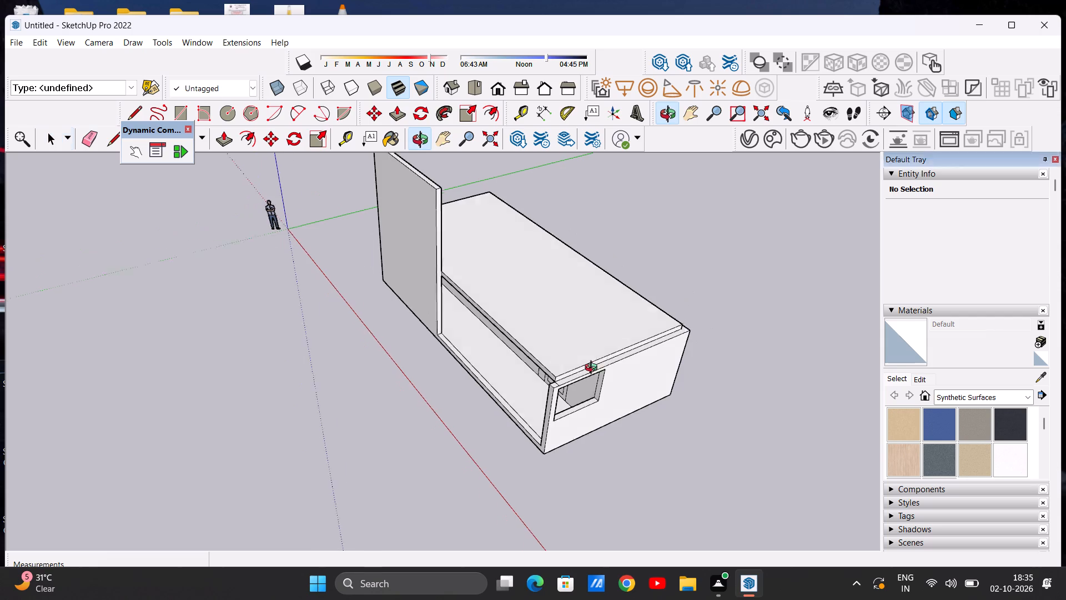
{"action": "middle_click_drag", "start_coordinate": [594, 369], "coordinate": [572, 410]}
{"action": "scroll", "coordinate": [557, 424], "scroll_direction": "up", "scroll_amount": 7}
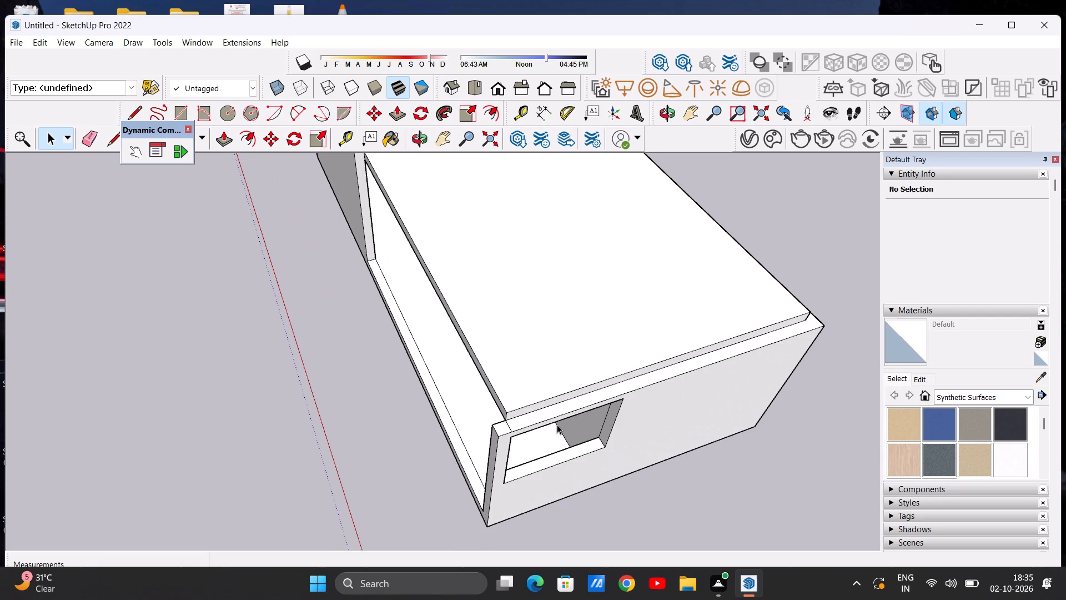
{"action": "scroll", "coordinate": [562, 339], "scroll_direction": "down", "scroll_amount": 4}
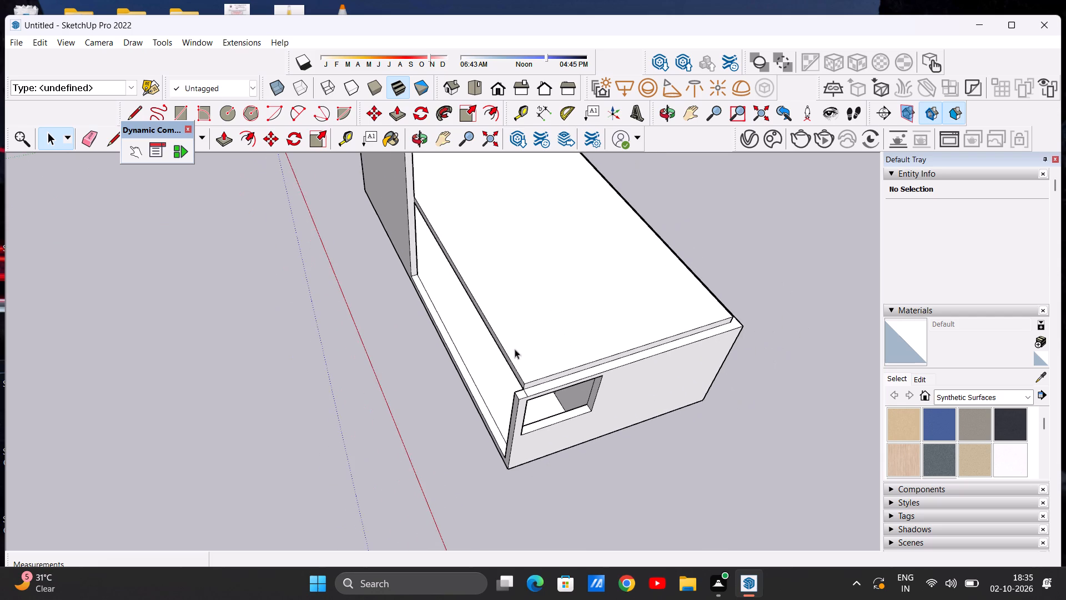
{"action": "middle_click_drag", "start_coordinate": [532, 394], "coordinate": [530, 456]}
{"action": "scroll", "coordinate": [517, 439], "scroll_direction": "up", "scroll_amount": 9}
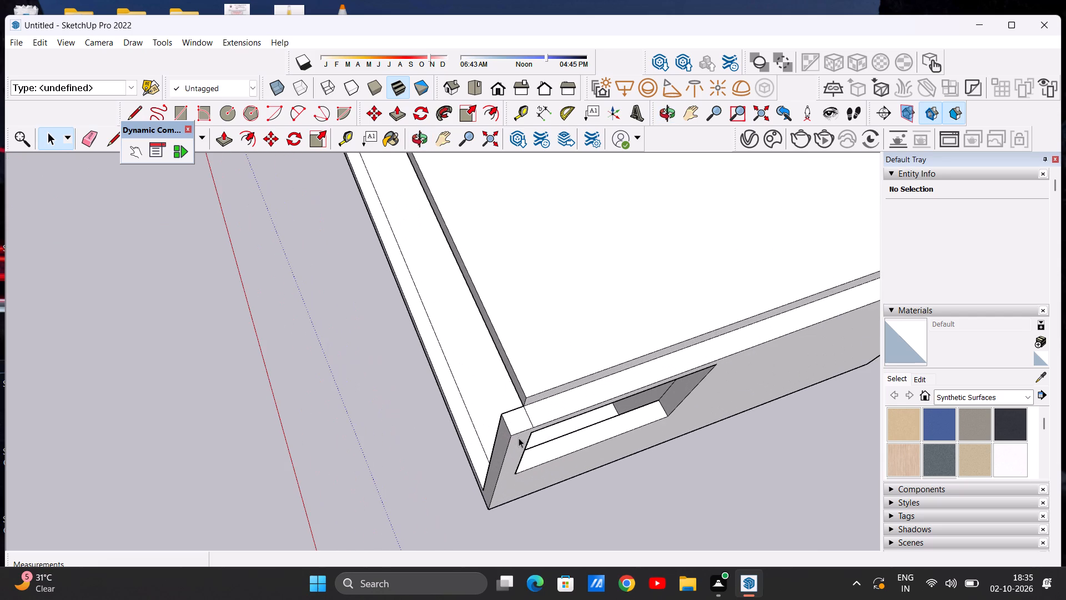
{"action": "key", "text": "p"}
{"action": "left_click", "coordinate": [514, 417]}
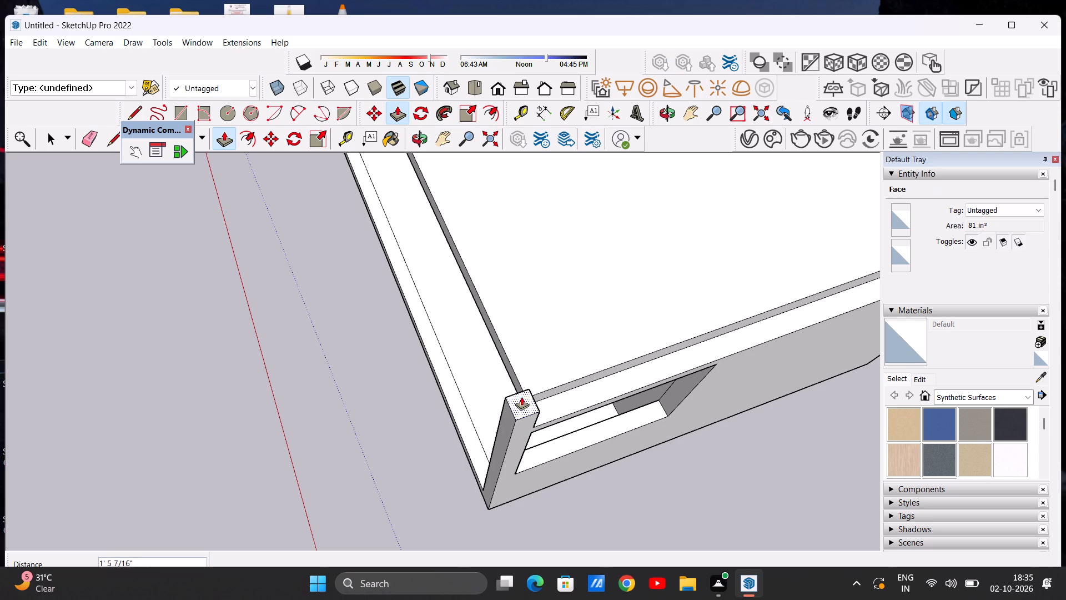
{"action": "scroll", "coordinate": [525, 231], "scroll_direction": "down", "scroll_amount": 1}
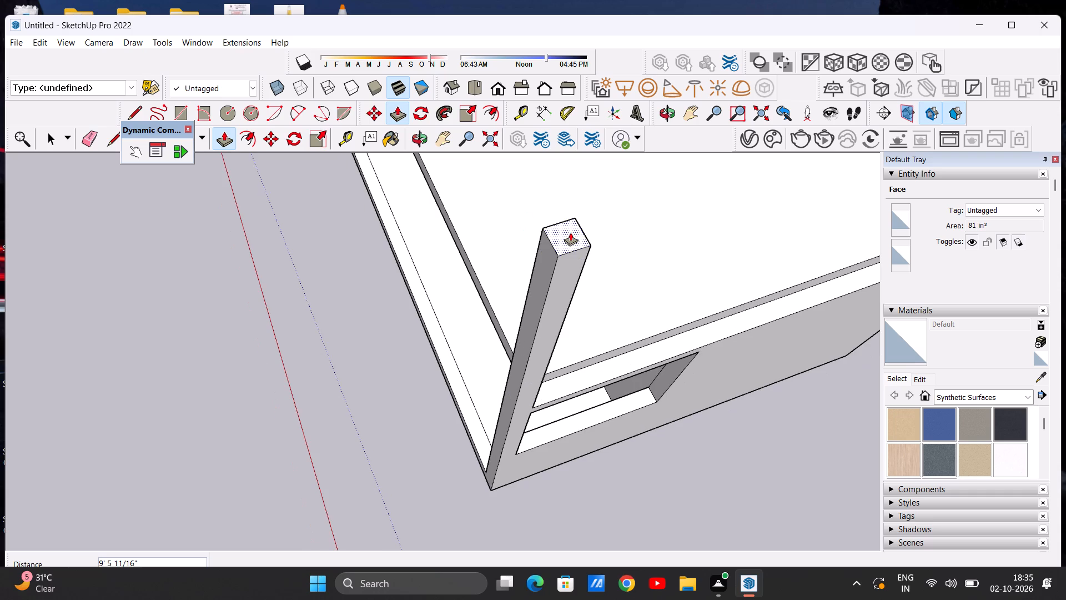
{"action": "scroll", "coordinate": [570, 232], "scroll_direction": "down", "scroll_amount": 20}
{"action": "scroll", "coordinate": [570, 232], "scroll_direction": "down", "scroll_amount": 4}
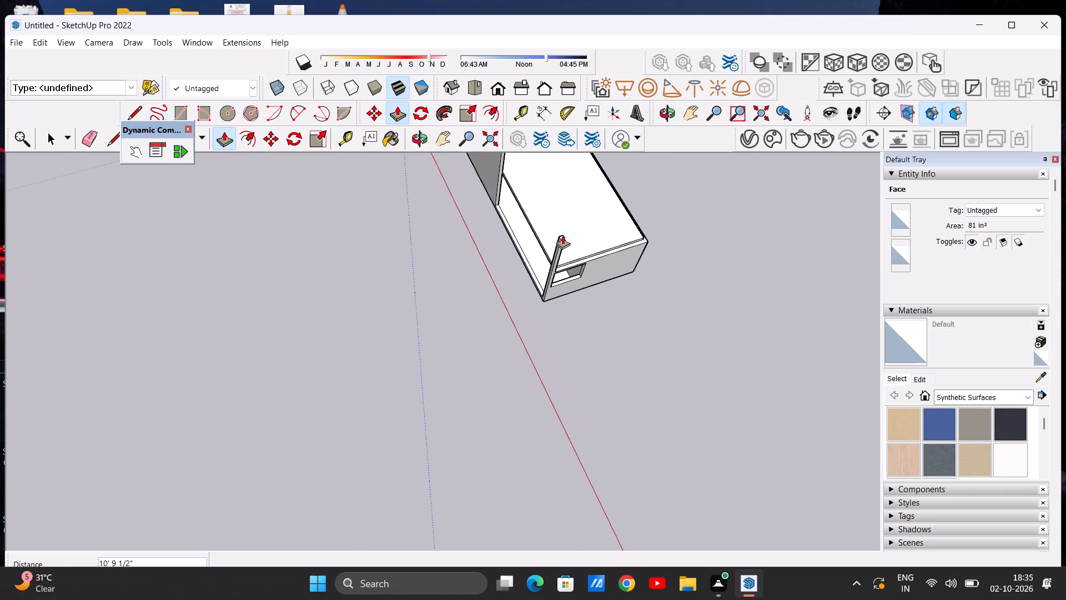
{"action": "middle_click_drag", "start_coordinate": [561, 235], "coordinate": [651, 202]}
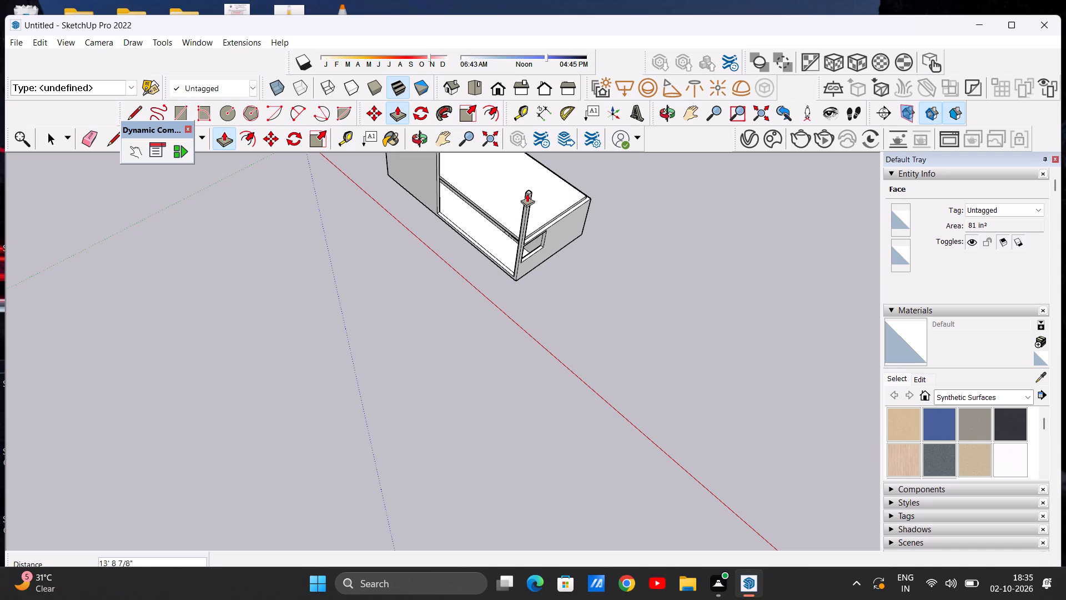
{"action": "type", "text": "10'"}
{"action": "key", "text": "Return"}
{"action": "key", "text": "space"}
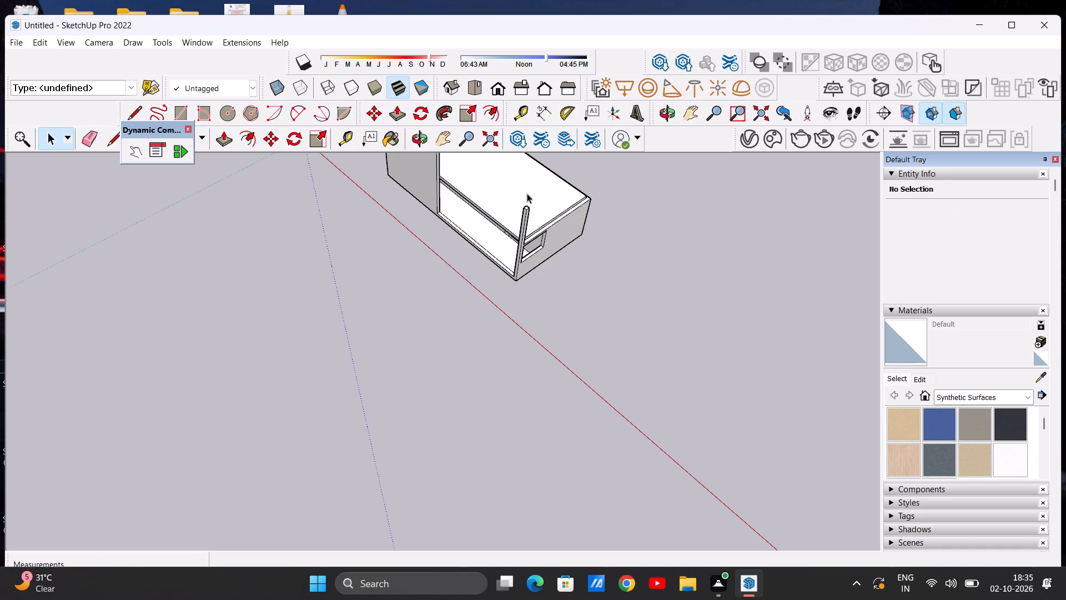
Examine the raised corner post, the roof slab's edges and the tops of the side and rear walls.
{"action": "scroll", "coordinate": [556, 224], "scroll_direction": "down", "scroll_amount": 11}
{"action": "middle_click_drag", "start_coordinate": [540, 229], "coordinate": [532, 164]}
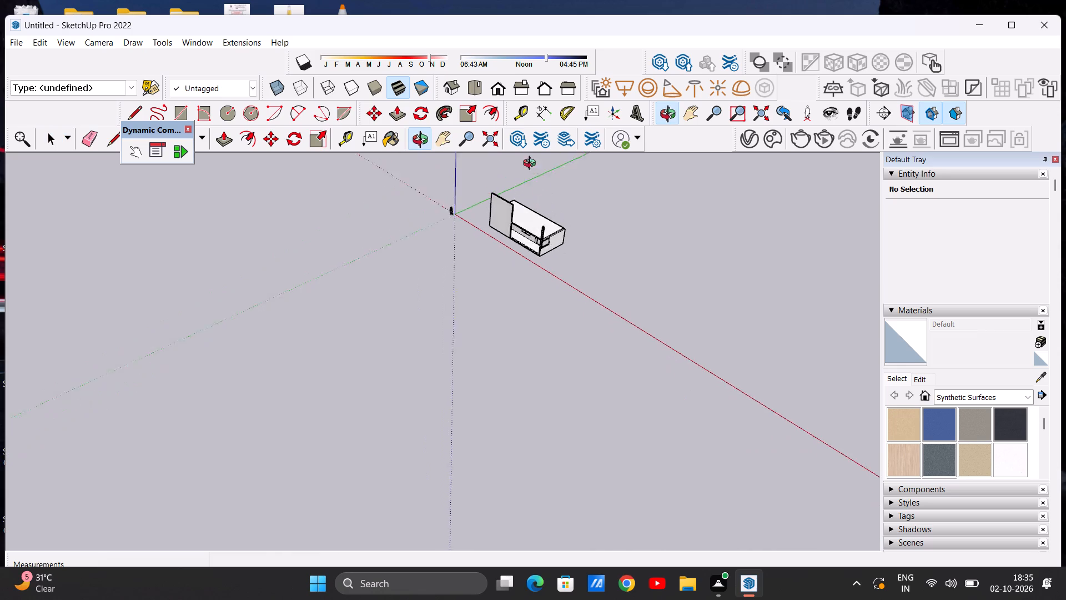
{"action": "middle_click_drag", "start_coordinate": [532, 164], "coordinate": [523, 151]}
{"action": "scroll", "coordinate": [549, 249], "scroll_direction": "up", "scroll_amount": 16}
{"action": "scroll", "coordinate": [601, 257], "scroll_direction": "down", "scroll_amount": 5}
{"action": "middle_click_drag", "start_coordinate": [601, 278], "coordinate": [576, 232]}
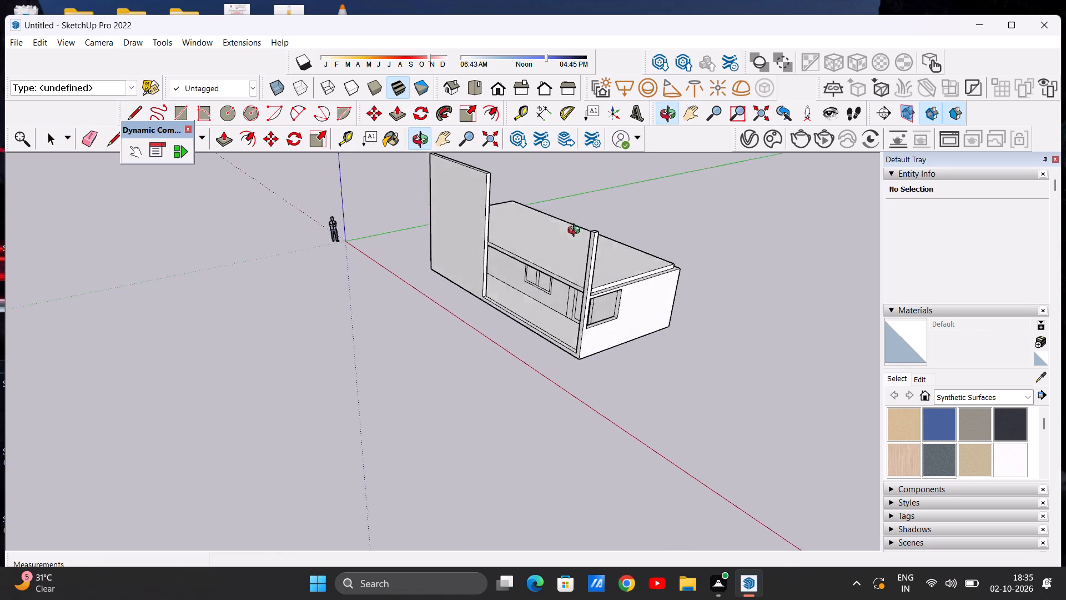
{"action": "middle_click_drag", "start_coordinate": [576, 232], "coordinate": [362, 242]}
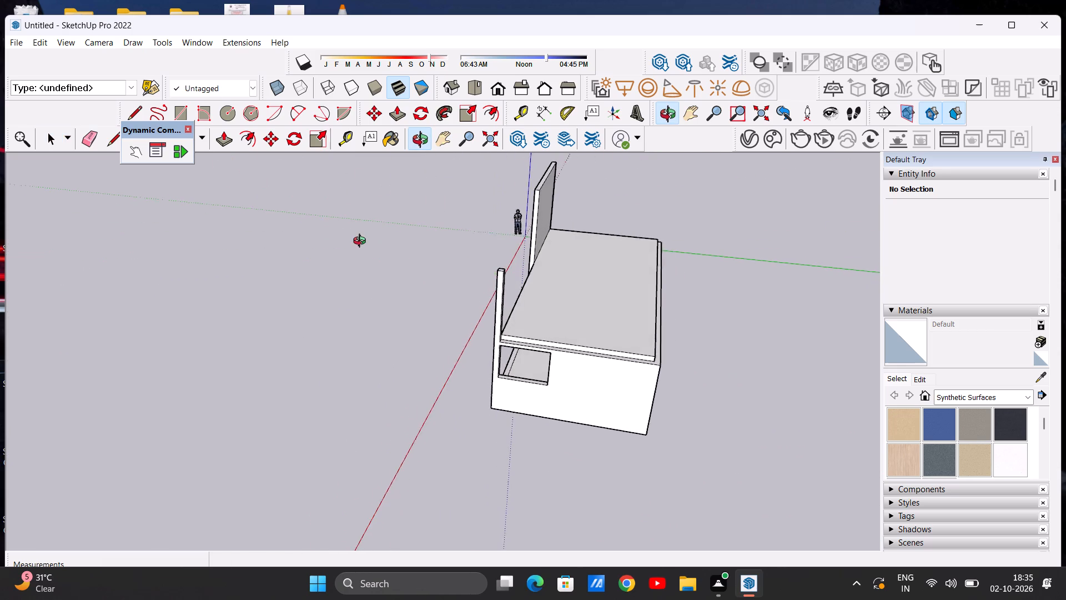
{"action": "middle_click_drag", "start_coordinate": [362, 242], "coordinate": [362, 243]}
{"action": "scroll", "coordinate": [684, 418], "scroll_direction": "up", "scroll_amount": 4}
{"action": "middle_click_drag", "start_coordinate": [629, 382], "coordinate": [611, 460]}
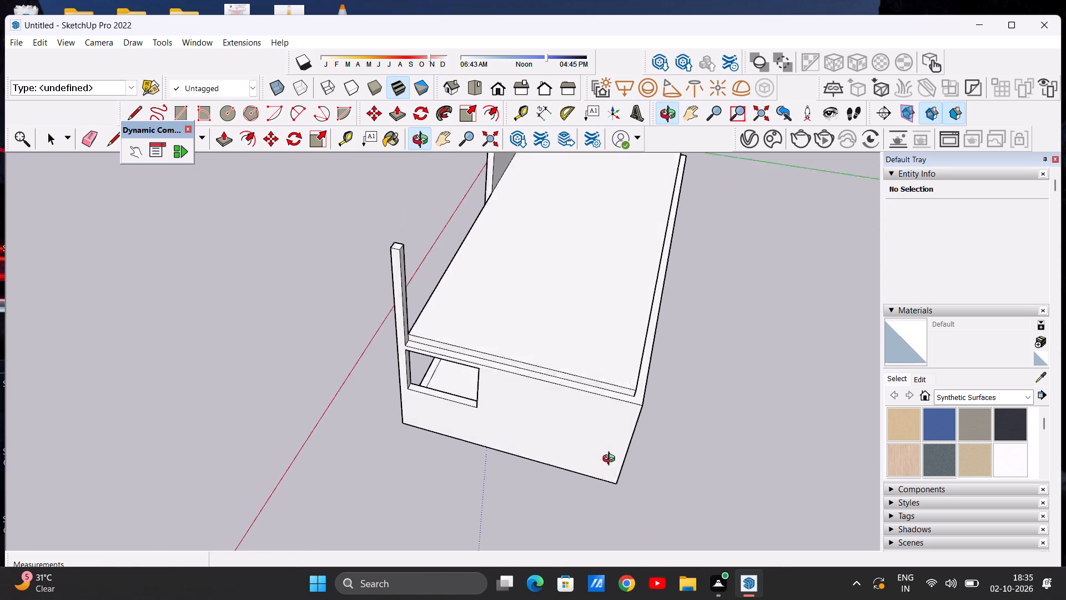
{"action": "middle_click_drag", "start_coordinate": [611, 460], "coordinate": [607, 493]}
{"action": "scroll", "coordinate": [607, 493], "scroll_direction": "up", "scroll_amount": 1}
{"action": "scroll", "coordinate": [624, 441], "scroll_direction": "up", "scroll_amount": 6}
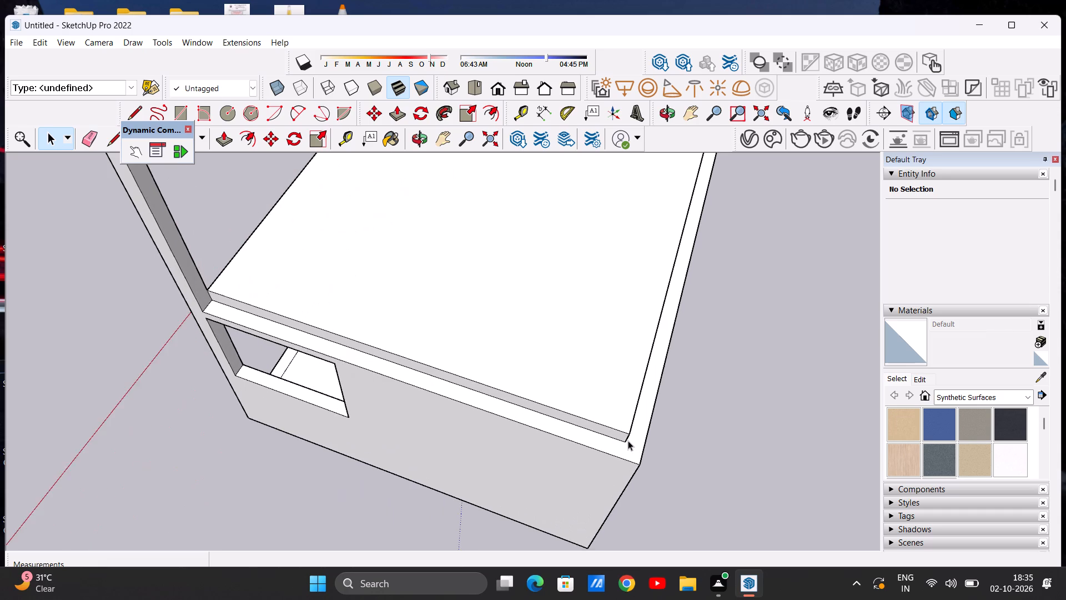
{"action": "scroll", "coordinate": [628, 441], "scroll_direction": "up", "scroll_amount": 1}
{"action": "scroll", "coordinate": [647, 457], "scroll_direction": "down", "scroll_amount": 9}
{"action": "scroll", "coordinate": [658, 441], "scroll_direction": "up", "scroll_amount": 5}
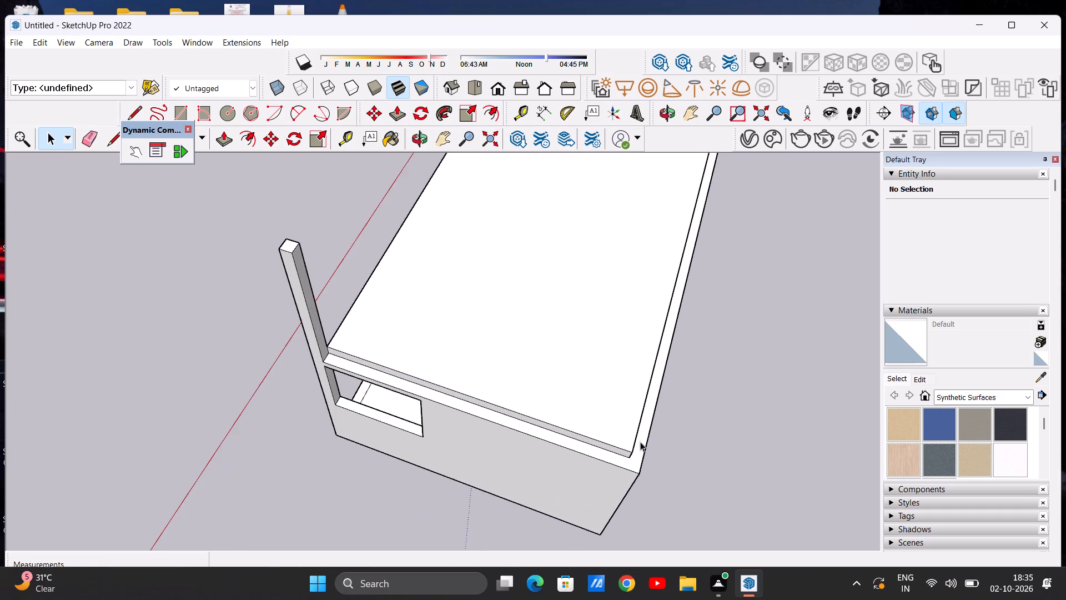
{"action": "scroll", "coordinate": [640, 442], "scroll_direction": "up", "scroll_amount": 1}
{"action": "scroll", "coordinate": [642, 444], "scroll_direction": "down", "scroll_amount": 3}
{"action": "scroll", "coordinate": [641, 448], "scroll_direction": "up", "scroll_amount": 6}
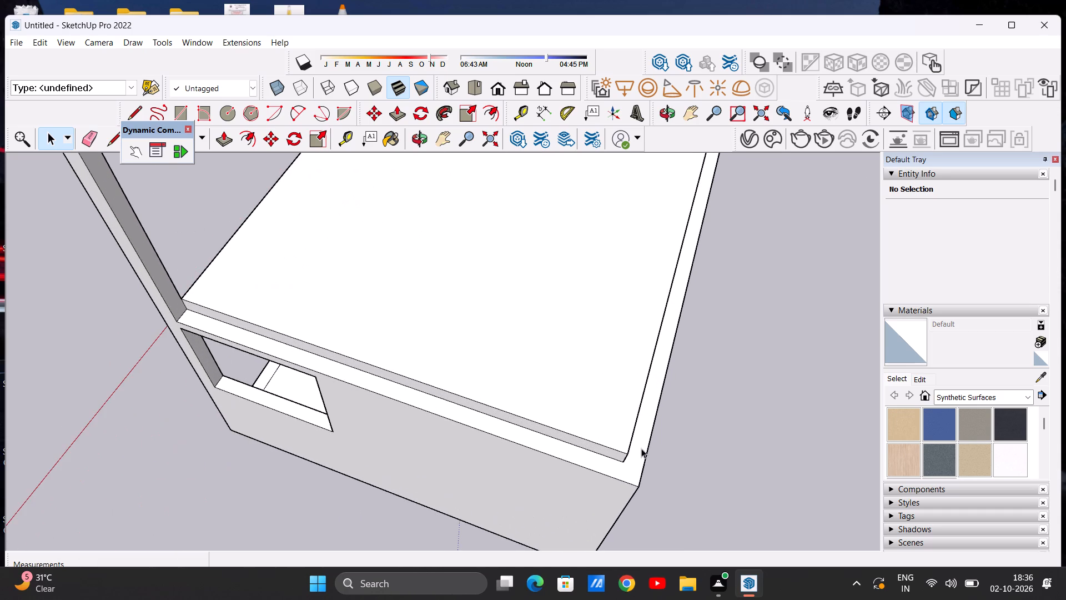
{"action": "scroll", "coordinate": [645, 448], "scroll_direction": "down", "scroll_amount": 4}
{"action": "scroll", "coordinate": [648, 393], "scroll_direction": "up", "scroll_amount": 2}
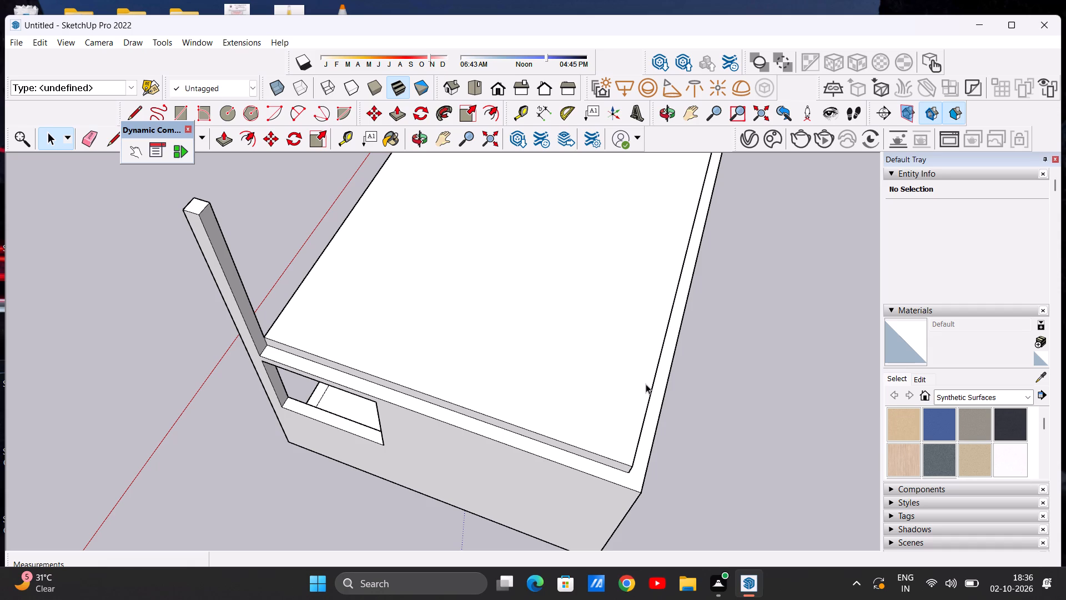
{"action": "scroll", "coordinate": [666, 415], "scroll_direction": "down", "scroll_amount": 20}
{"action": "scroll", "coordinate": [666, 415], "scroll_direction": "down", "scroll_amount": 6}
{"action": "scroll", "coordinate": [642, 413], "scroll_direction": "up", "scroll_amount": 8}
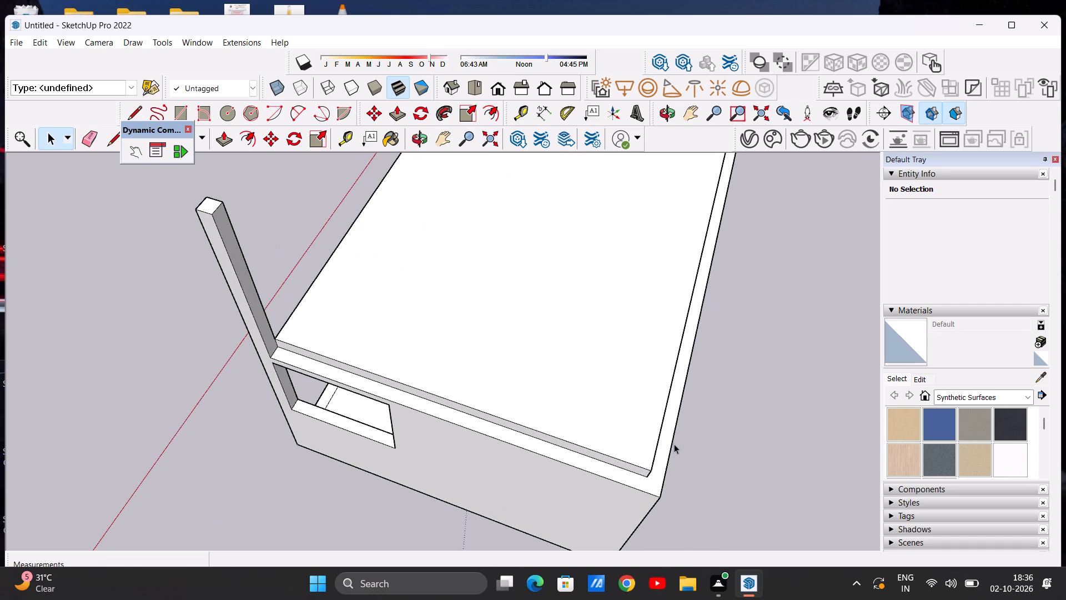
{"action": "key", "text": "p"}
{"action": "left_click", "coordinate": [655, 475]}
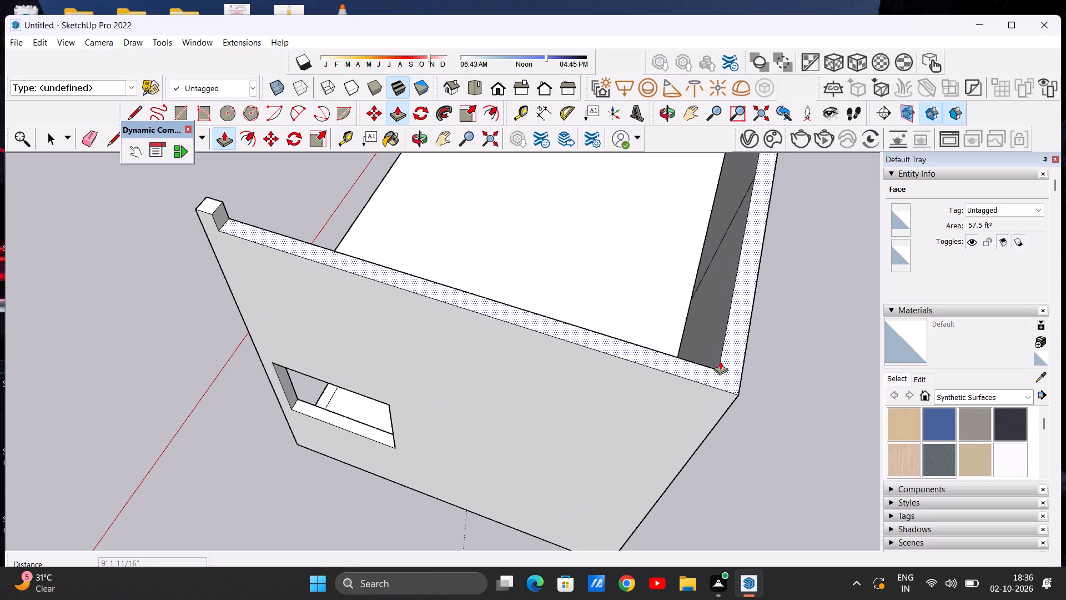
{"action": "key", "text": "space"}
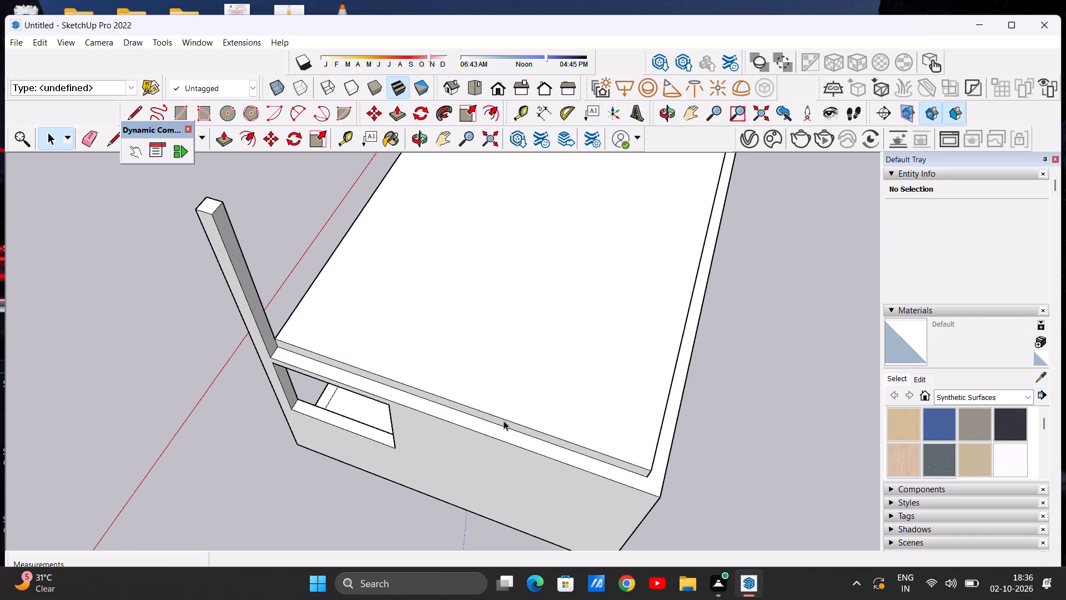
Draw a line from the side opening's upper rear corner about 5 11/16" up to the wall's top edge, continuing 9" across its top face.
{"action": "scroll", "coordinate": [540, 420], "scroll_direction": "down", "scroll_amount": 4}
{"action": "scroll", "coordinate": [413, 421], "scroll_direction": "up", "scroll_amount": 6}
{"action": "middle_click_drag", "start_coordinate": [481, 407], "coordinate": [481, 428]}
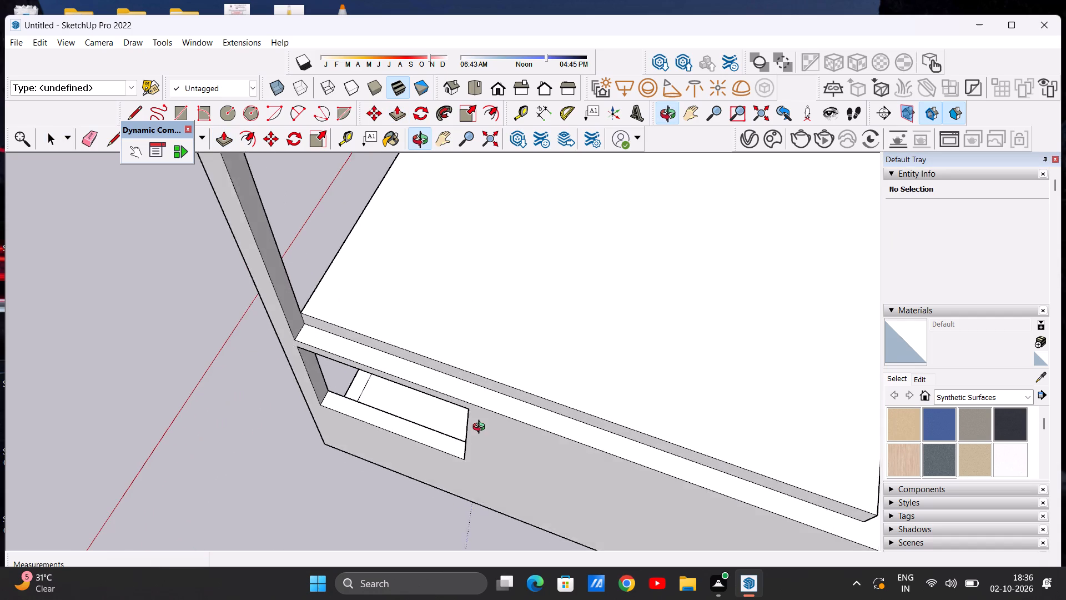
{"action": "middle_click_drag", "start_coordinate": [481, 428], "coordinate": [479, 438]}
{"action": "scroll", "coordinate": [466, 417], "scroll_direction": "up", "scroll_amount": 13}
{"action": "scroll", "coordinate": [466, 418], "scroll_direction": "down", "scroll_amount": 2}
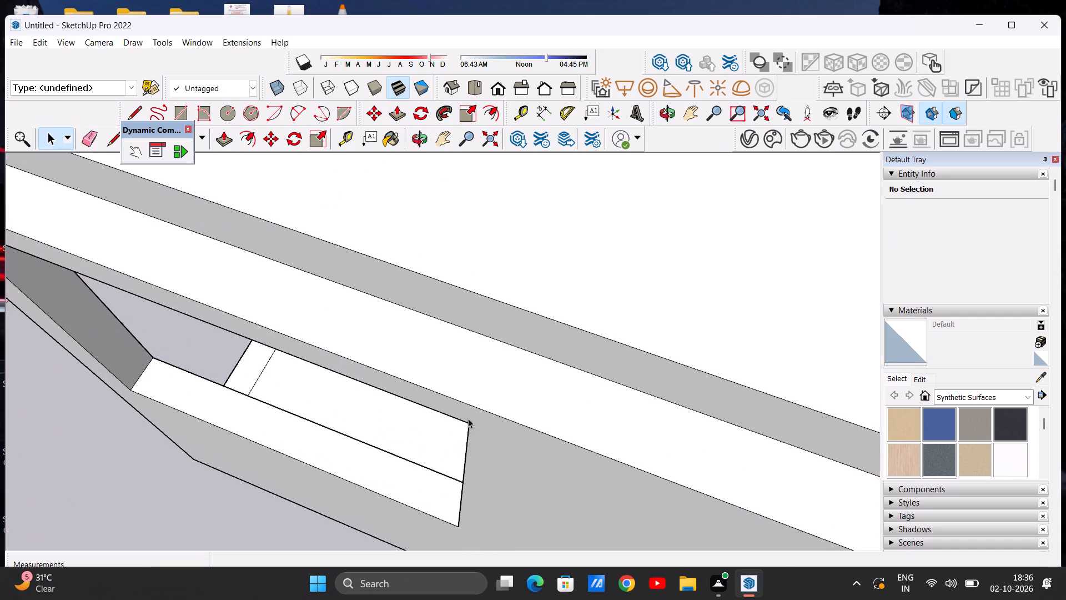
{"action": "scroll", "coordinate": [468, 418], "scroll_direction": "down", "scroll_amount": 5}
{"action": "middle_click_drag", "start_coordinate": [475, 454], "coordinate": [536, 349]}
{"action": "scroll", "coordinate": [534, 392], "scroll_direction": "down", "scroll_amount": 9}
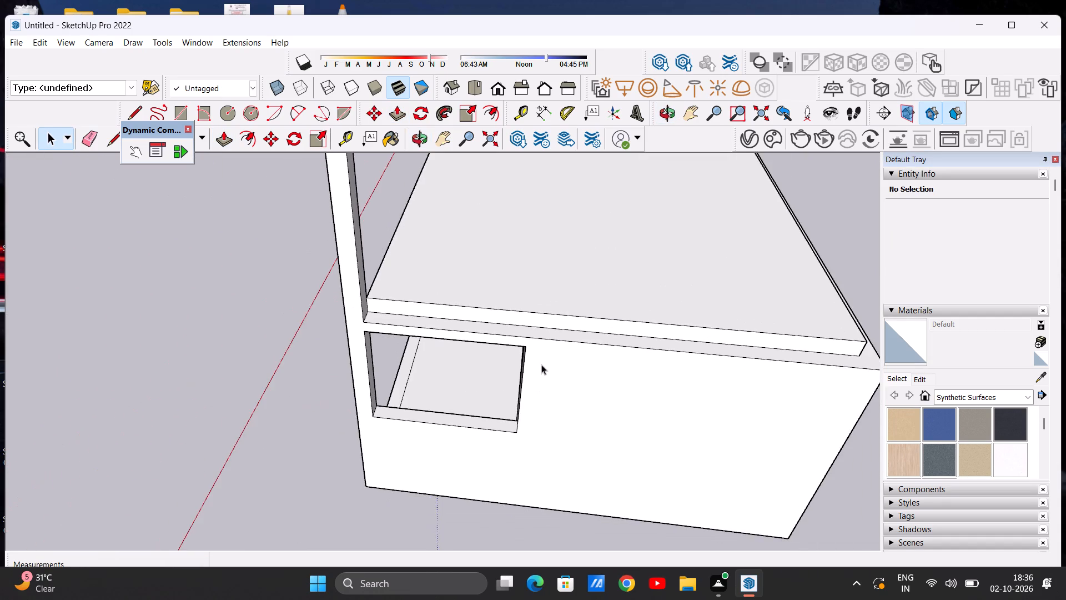
{"action": "scroll", "coordinate": [546, 361], "scroll_direction": "up", "scroll_amount": 3}
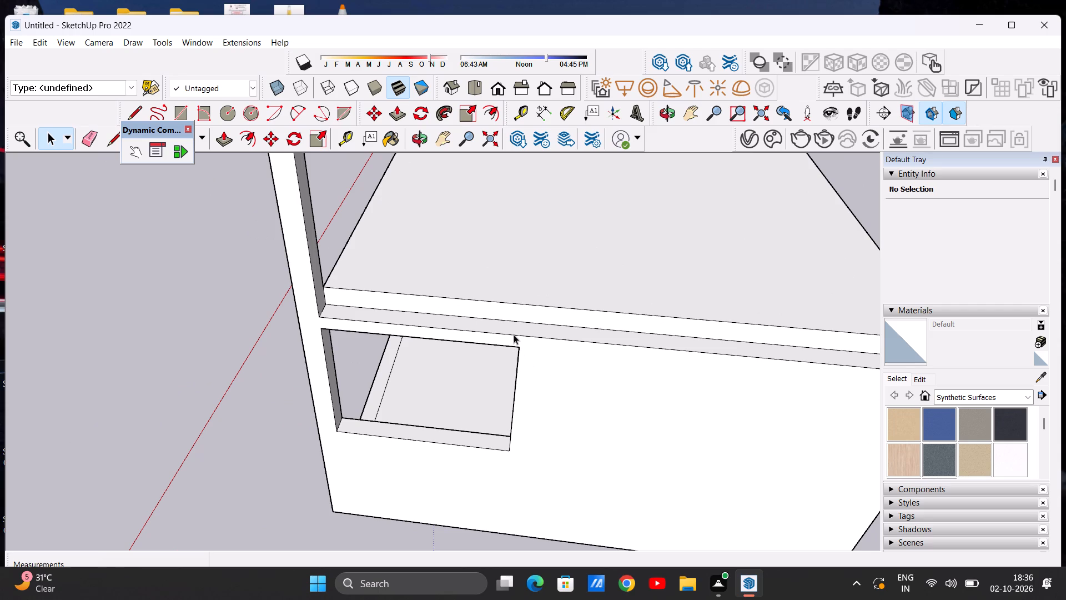
{"action": "key", "text": "l"}
{"action": "scroll", "coordinate": [516, 344], "scroll_direction": "up", "scroll_amount": 7}
{"action": "left_click", "coordinate": [521, 347]}
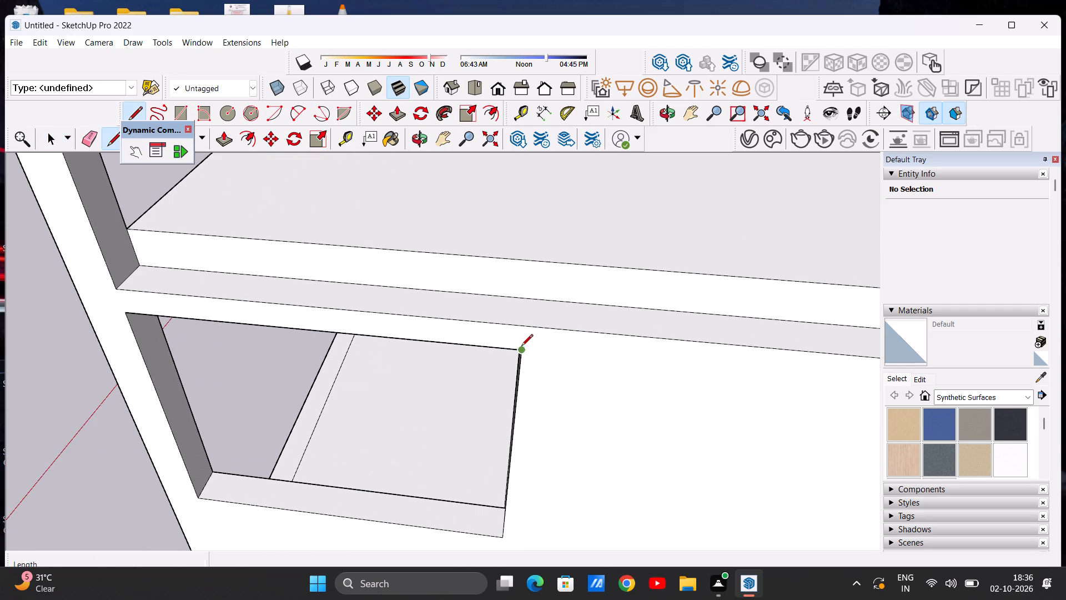
{"action": "left_click", "coordinate": [524, 326]}
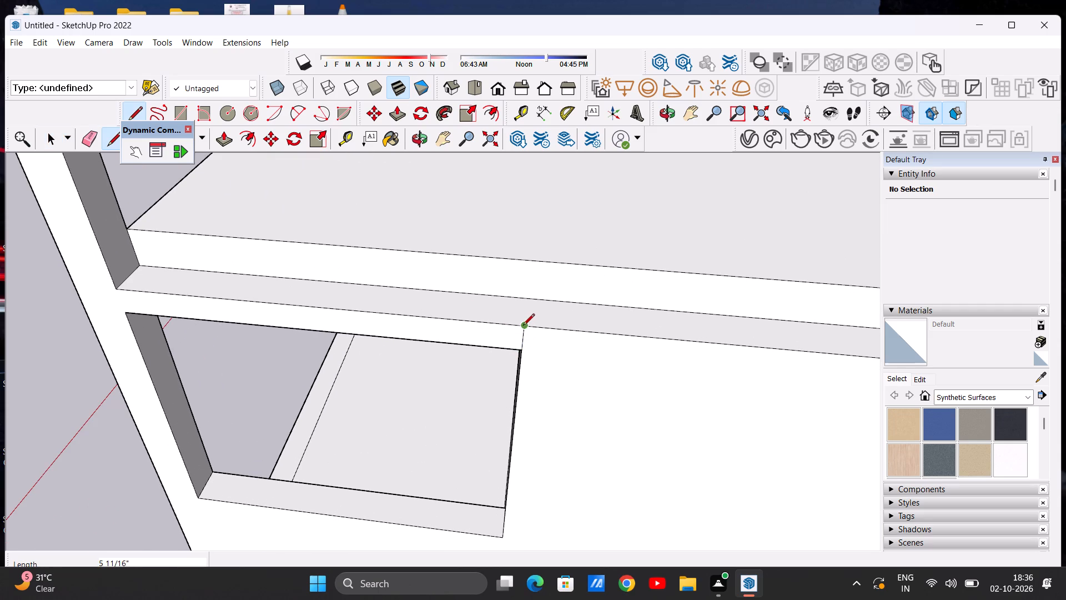
{"action": "left_click", "coordinate": [523, 326]}
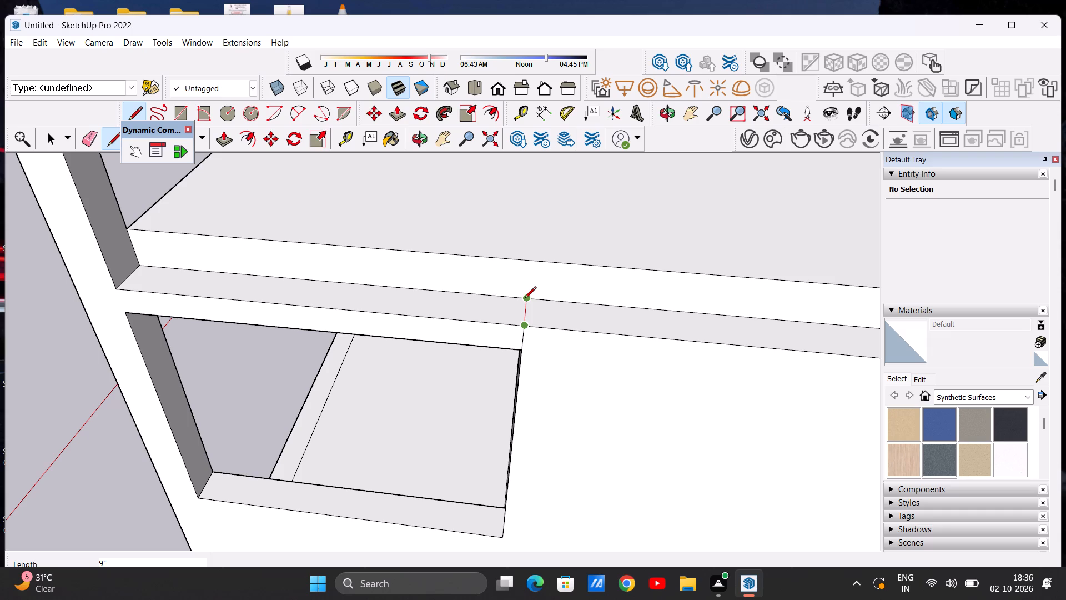
{"action": "left_click", "coordinate": [525, 299]}
{"action": "key", "text": "space"}
Push/Pull the side and rear walls' connected top face, beyond the dividing line at the side opening, upward 10'.
{"action": "scroll", "coordinate": [510, 364], "scroll_direction": "down", "scroll_amount": 6}
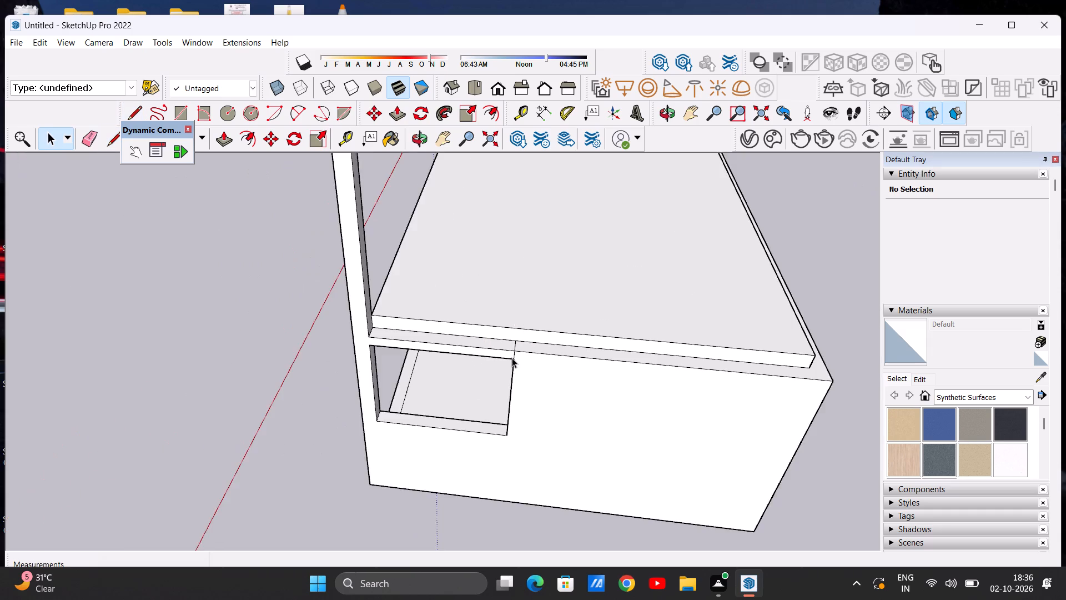
{"action": "scroll", "coordinate": [512, 358], "scroll_direction": "down", "scroll_amount": 9}
{"action": "middle_click_drag", "start_coordinate": [527, 364], "coordinate": [524, 425]}
{"action": "scroll", "coordinate": [638, 371], "scroll_direction": "up", "scroll_amount": 1}
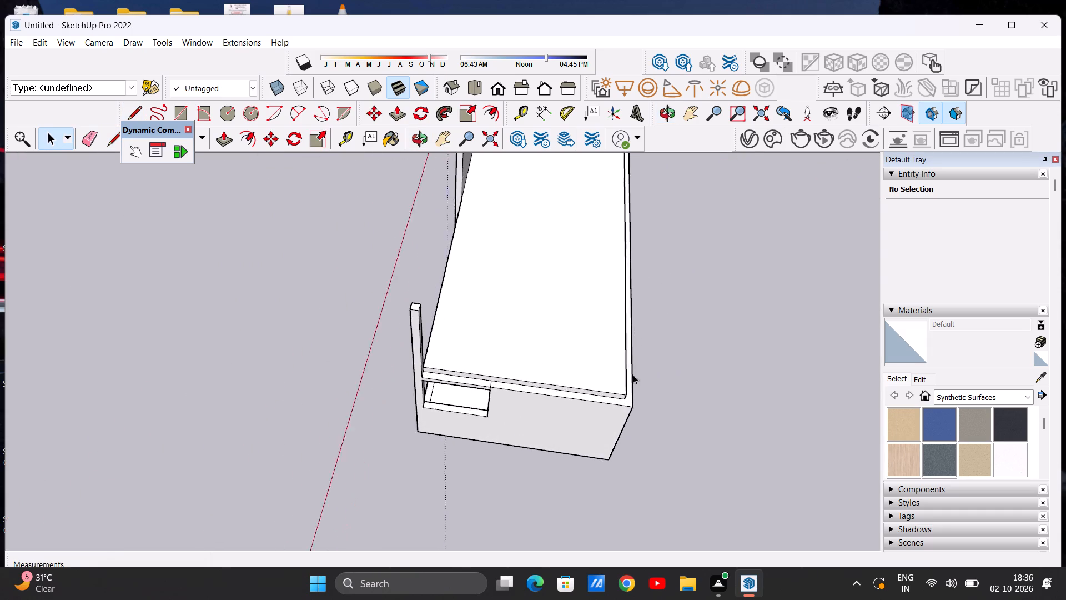
{"action": "scroll", "coordinate": [633, 374], "scroll_direction": "up", "scroll_amount": 6}
{"action": "key", "text": "p"}
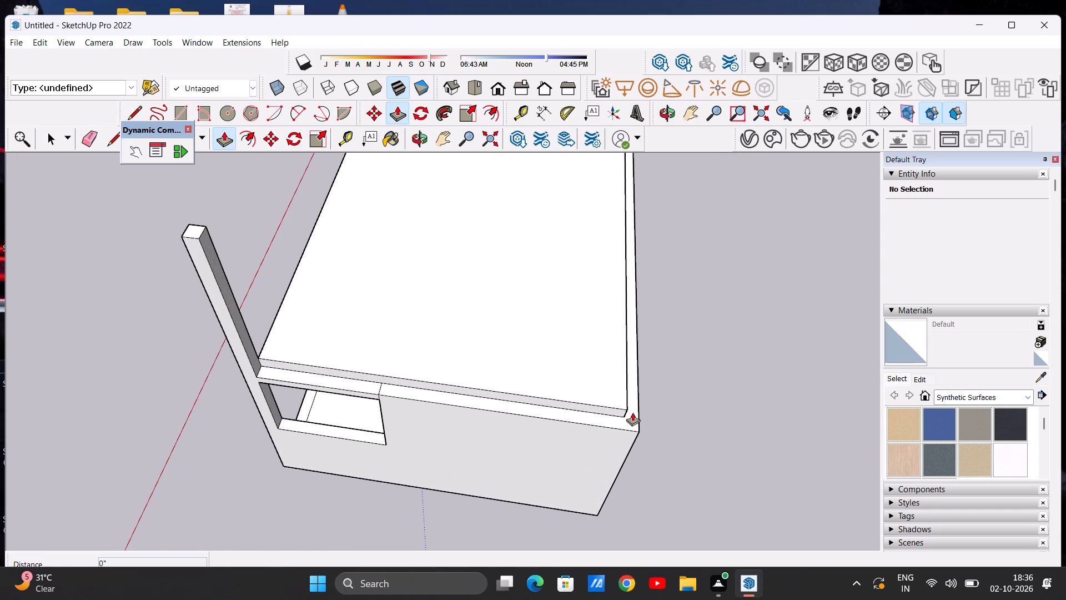
{"action": "left_click", "coordinate": [632, 412]}
{"action": "scroll", "coordinate": [657, 295], "scroll_direction": "down", "scroll_amount": 5}
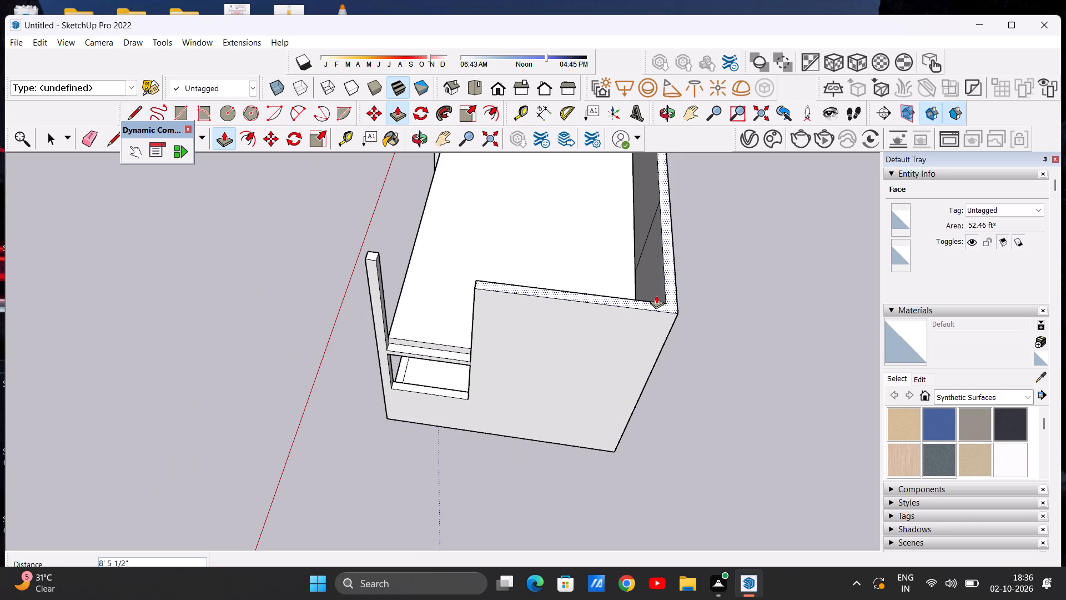
{"action": "type", "text": "10'"}
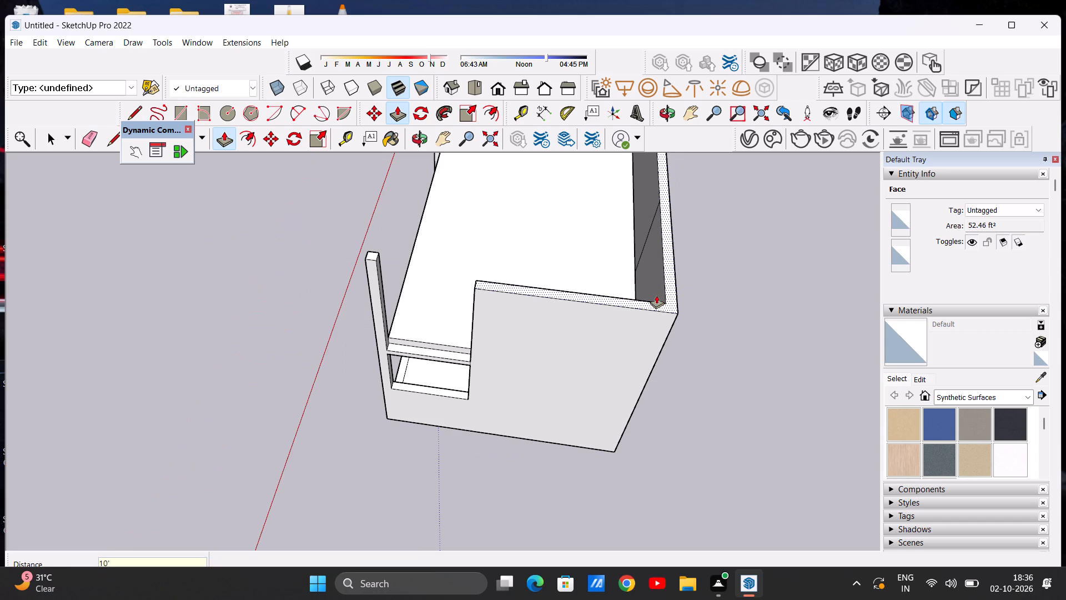
{"action": "key", "text": "Return"}
{"action": "key", "text": "space"}
{"action": "scroll", "coordinate": [463, 322], "scroll_direction": "down", "scroll_amount": 4}
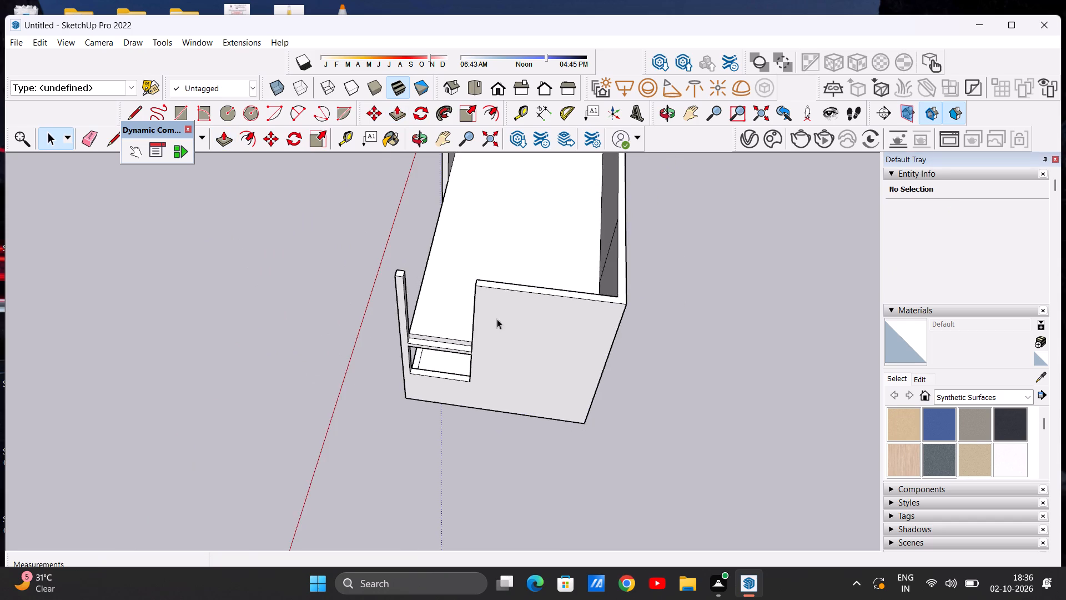
Push/Pull the narrow top face over the lower side opening, between the corner post and side wall, upward 4' 7".
{"action": "scroll", "coordinate": [497, 319], "scroll_direction": "down", "scroll_amount": 5}
{"action": "middle_click_drag", "start_coordinate": [428, 333], "coordinate": [647, 210]}
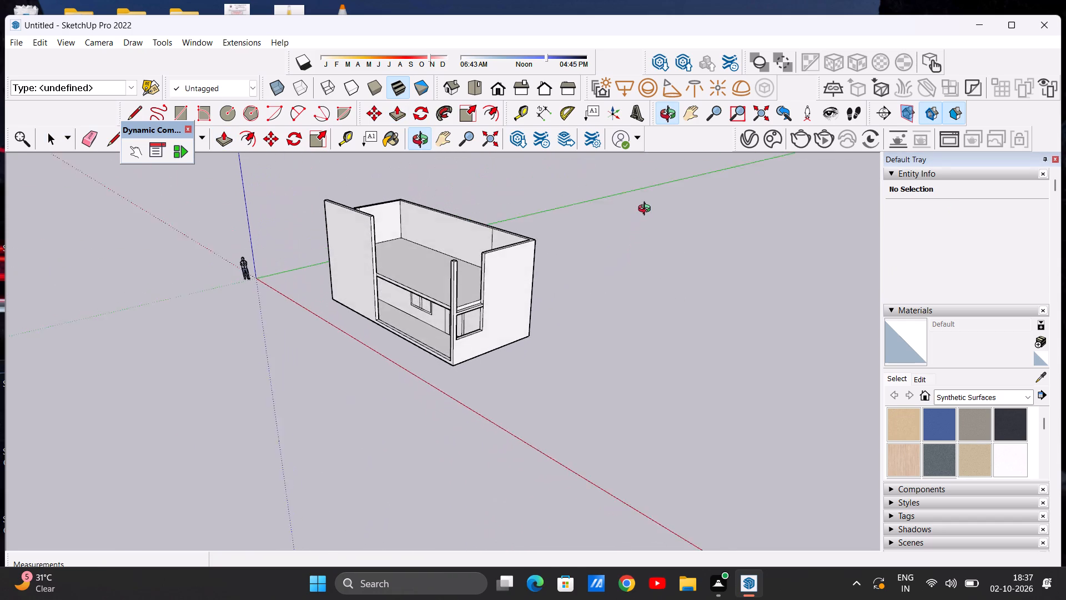
{"action": "middle_click_drag", "start_coordinate": [647, 210], "coordinate": [651, 199]}
{"action": "scroll", "coordinate": [499, 264], "scroll_direction": "up", "scroll_amount": 4}
{"action": "middle_click_drag", "start_coordinate": [464, 306], "coordinate": [388, 319]}
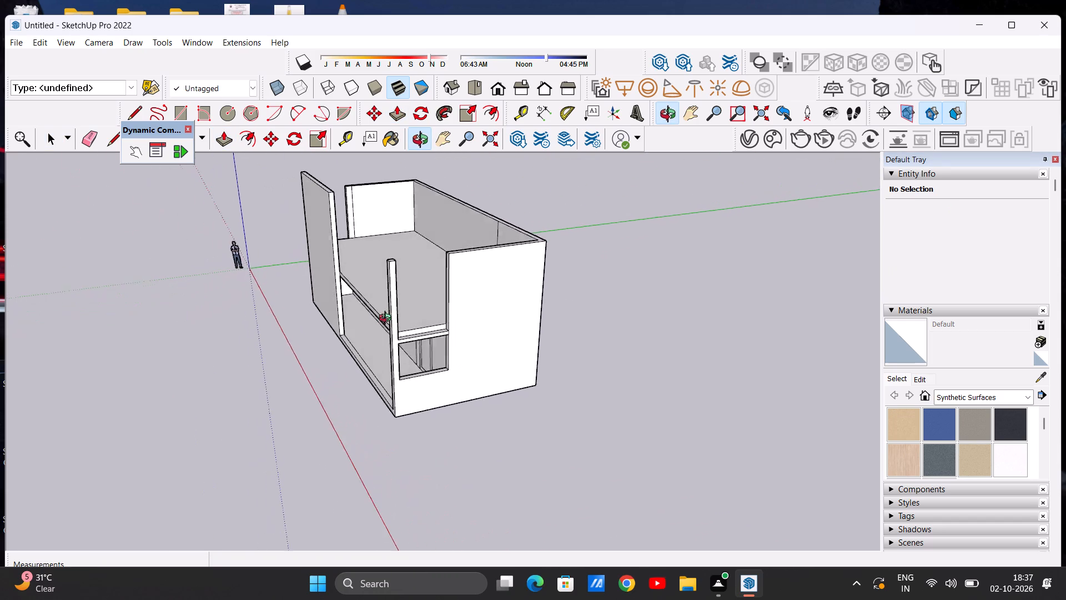
{"action": "middle_click_drag", "start_coordinate": [388, 319], "coordinate": [385, 319]}
{"action": "scroll", "coordinate": [436, 317], "scroll_direction": "up", "scroll_amount": 2}
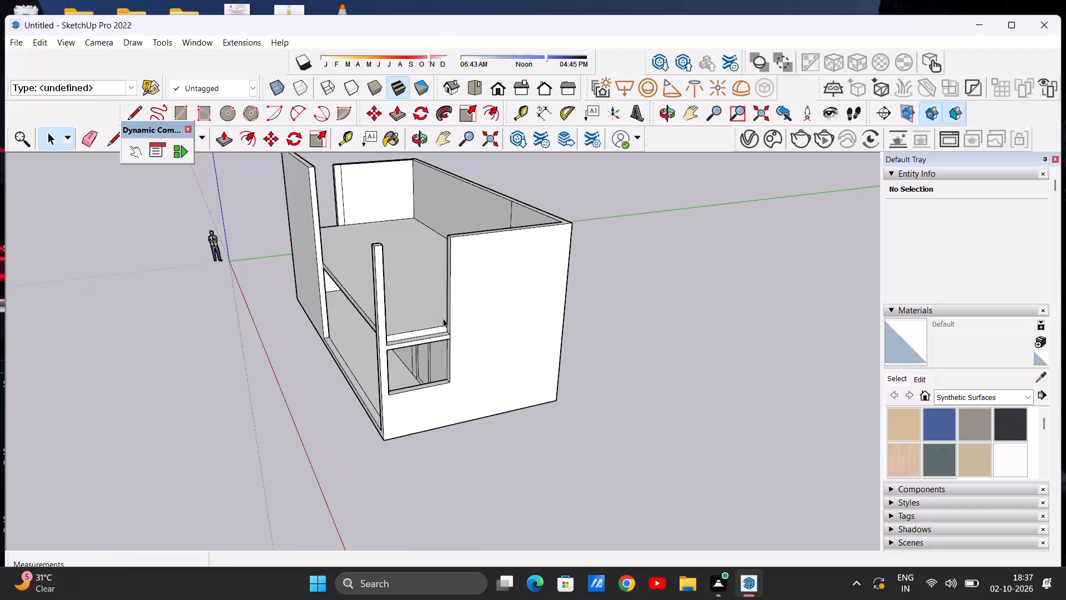
{"action": "middle_click_drag", "start_coordinate": [430, 344], "coordinate": [417, 422]}
{"action": "scroll", "coordinate": [427, 384], "scroll_direction": "up", "scroll_amount": 7}
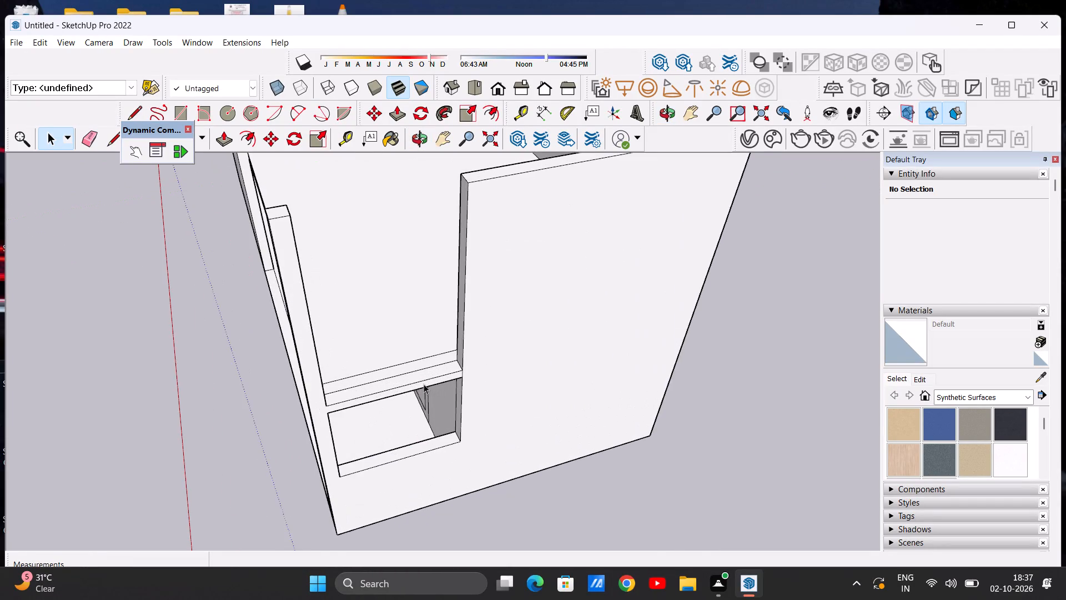
{"action": "middle_click_drag", "start_coordinate": [419, 379], "coordinate": [512, 423]}
{"action": "scroll", "coordinate": [477, 381], "scroll_direction": "up", "scroll_amount": 4}
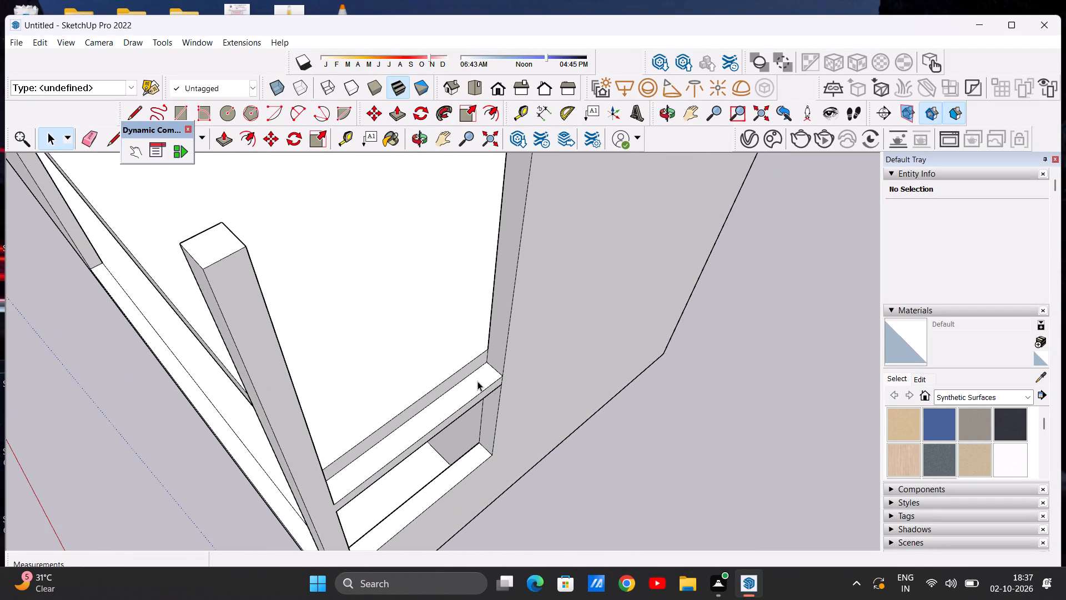
{"action": "key", "text": "p"}
{"action": "left_click", "coordinate": [466, 381]}
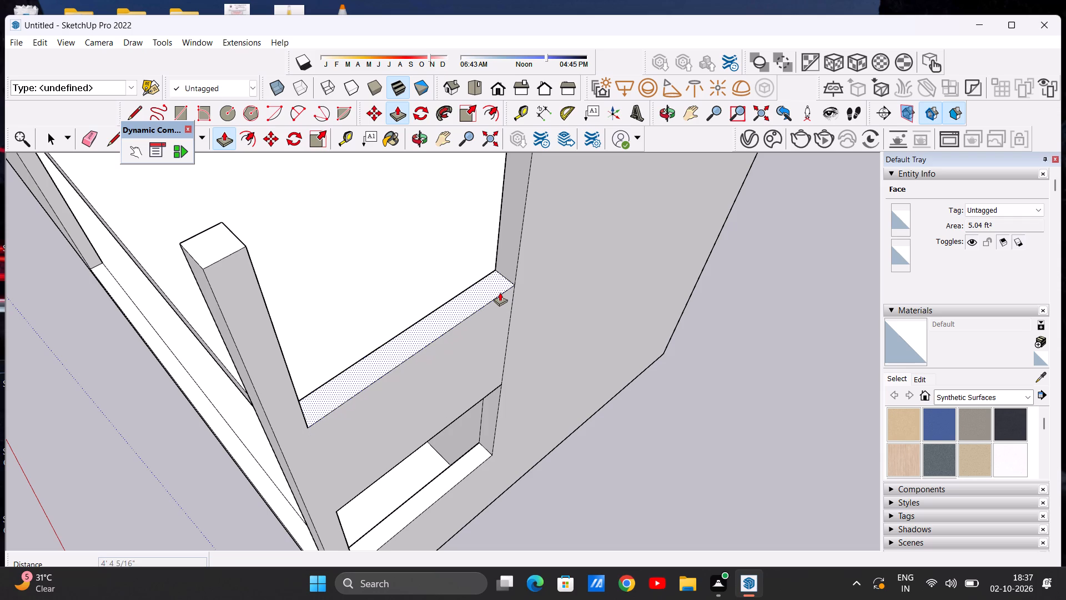
{"action": "left_click", "coordinate": [497, 286]}
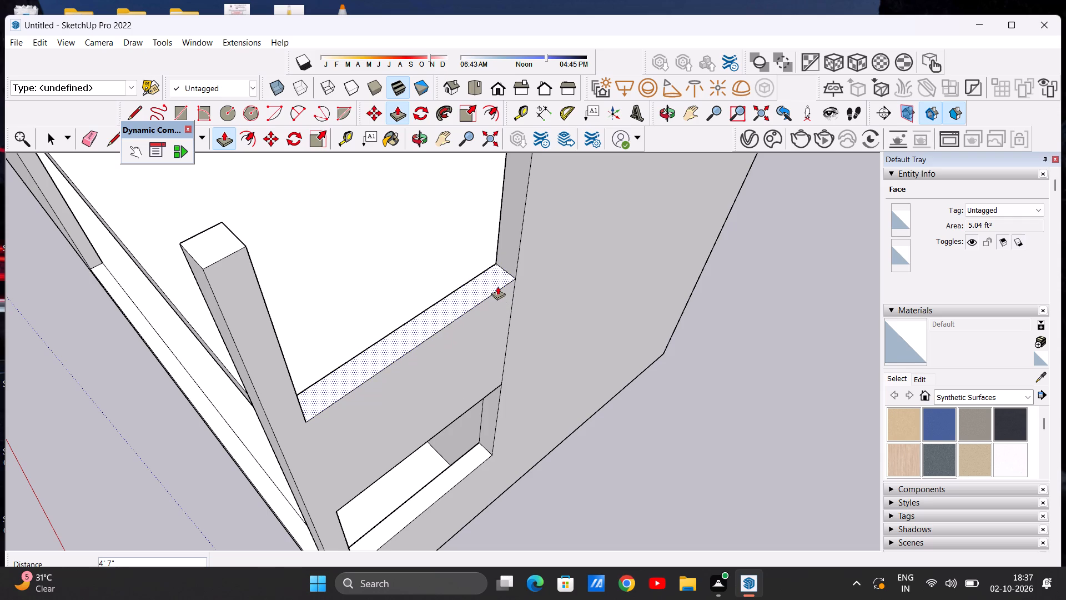
{"action": "key", "text": "space"}
Push/Pull the top face of the raised infill wall between the corner post and side wall slightly downward.
{"action": "scroll", "coordinate": [464, 341], "scroll_direction": "down", "scroll_amount": 10}
{"action": "middle_click_drag", "start_coordinate": [478, 349], "coordinate": [350, 226]}
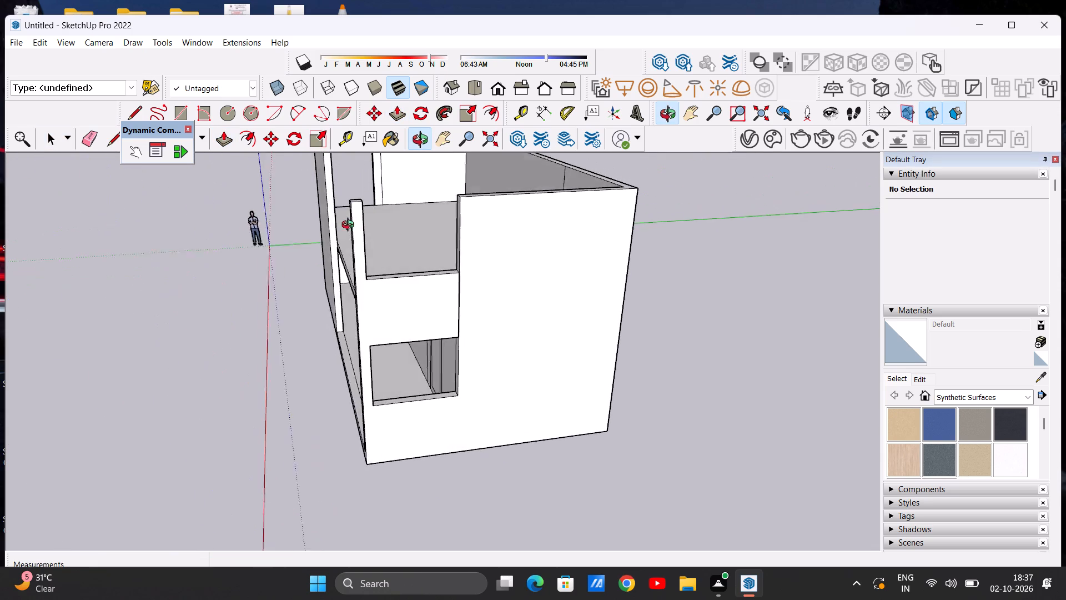
{"action": "middle_click_drag", "start_coordinate": [350, 226], "coordinate": [343, 230]}
{"action": "scroll", "coordinate": [498, 278], "scroll_direction": "down", "scroll_amount": 8}
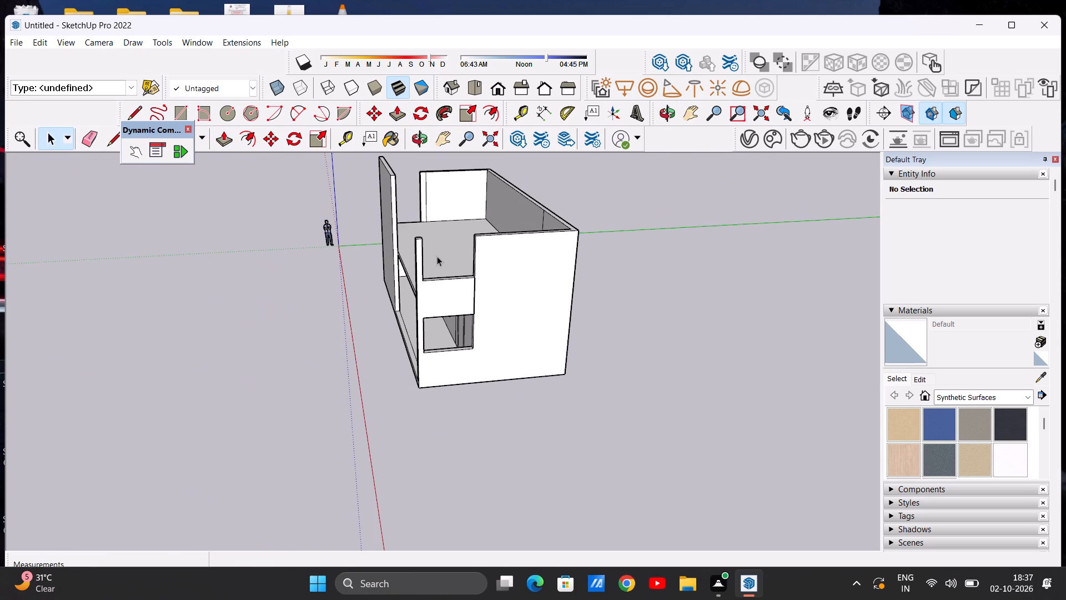
{"action": "scroll", "coordinate": [455, 287], "scroll_direction": "up", "scroll_amount": 1}
{"action": "middle_click_drag", "start_coordinate": [453, 289], "coordinate": [445, 367]}
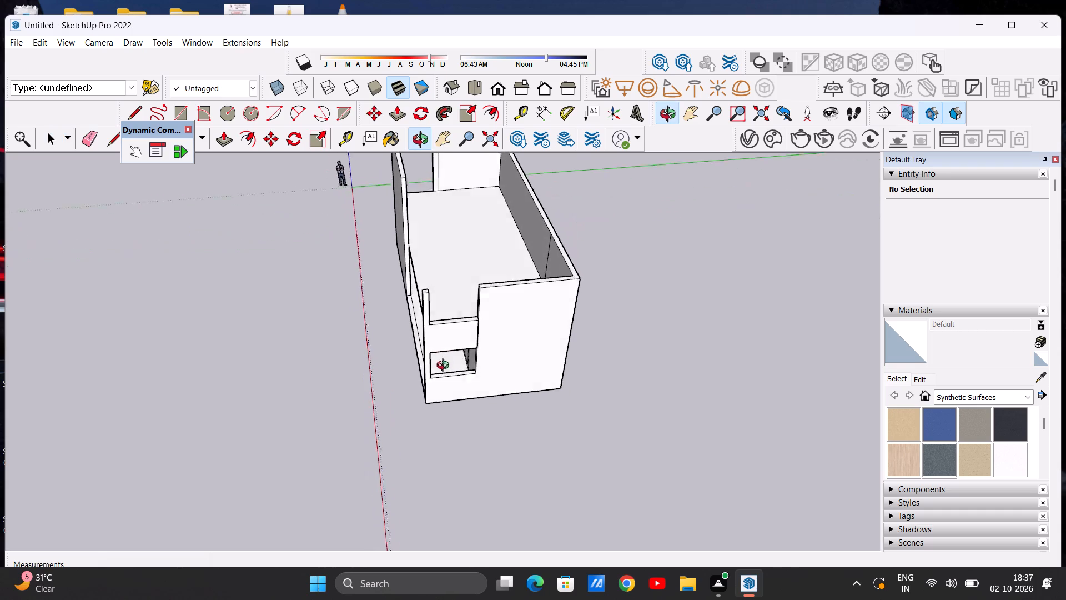
{"action": "middle_click_drag", "start_coordinate": [445, 367], "coordinate": [446, 369]}
{"action": "scroll", "coordinate": [457, 319], "scroll_direction": "up", "scroll_amount": 7}
{"action": "key", "text": "p"}
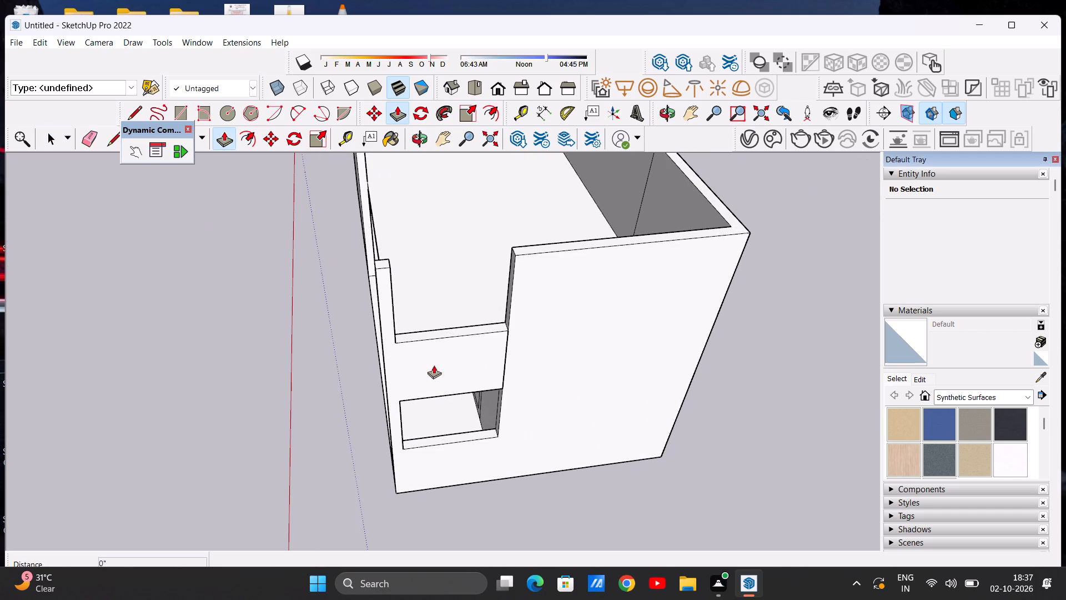
{"action": "middle_click_drag", "start_coordinate": [434, 365], "coordinate": [434, 407]}
{"action": "scroll", "coordinate": [484, 331], "scroll_direction": "up", "scroll_amount": 5}
{"action": "left_click", "coordinate": [506, 359]}
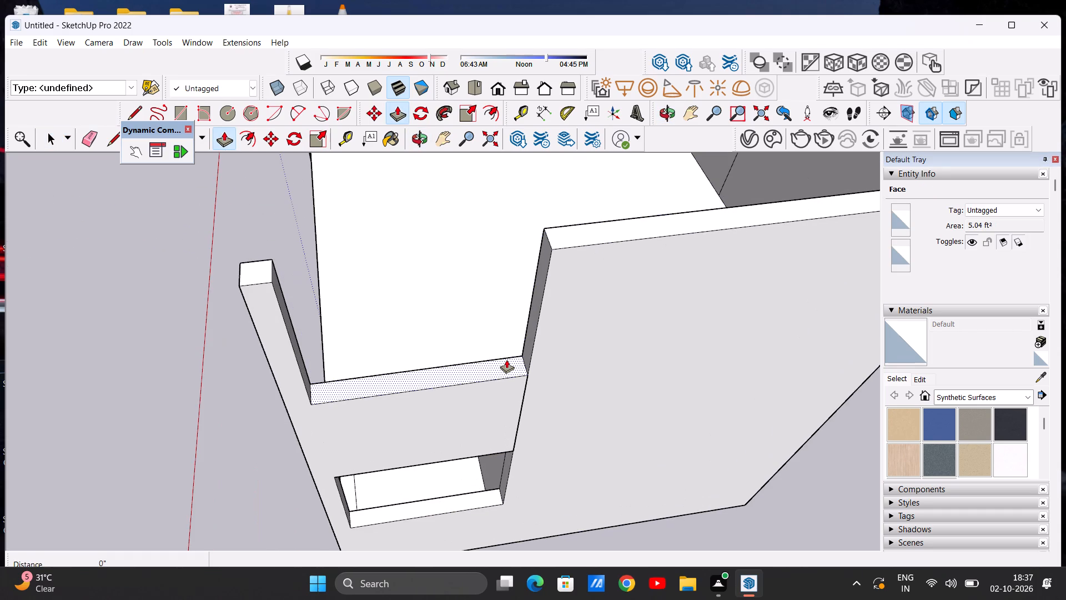
{"action": "left_click", "coordinate": [506, 381]}
{"action": "key", "text": "space"}
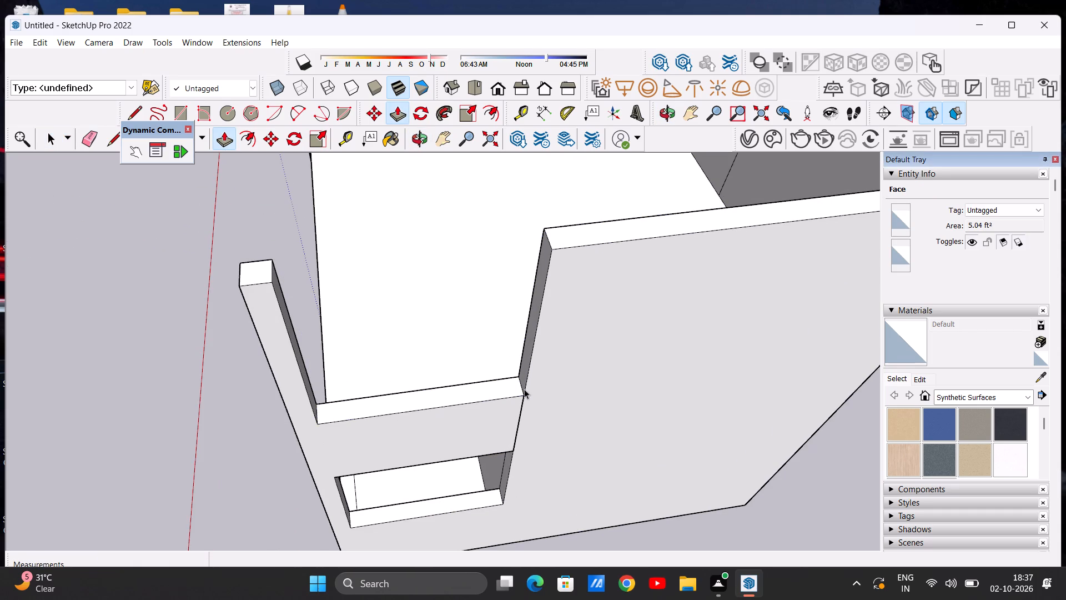
Draw a 9" horizontal line across the side wall's end face facing the corner post, a little below its top.
{"action": "scroll", "coordinate": [558, 380], "scroll_direction": "down", "scroll_amount": 7}
{"action": "middle_click_drag", "start_coordinate": [516, 383], "coordinate": [639, 253]}
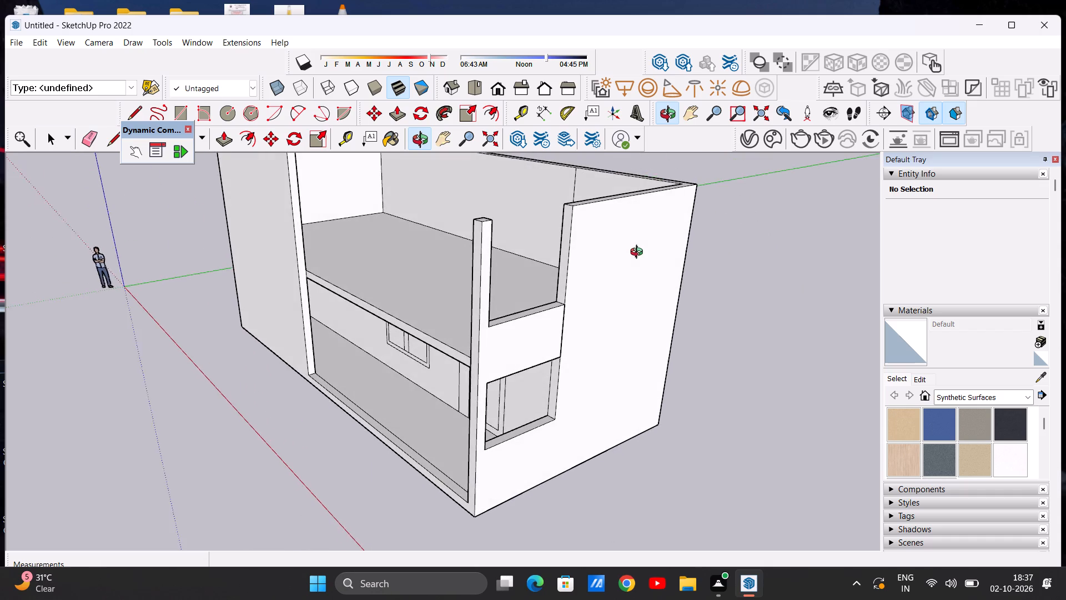
{"action": "middle_click_drag", "start_coordinate": [639, 253], "coordinate": [667, 277]}
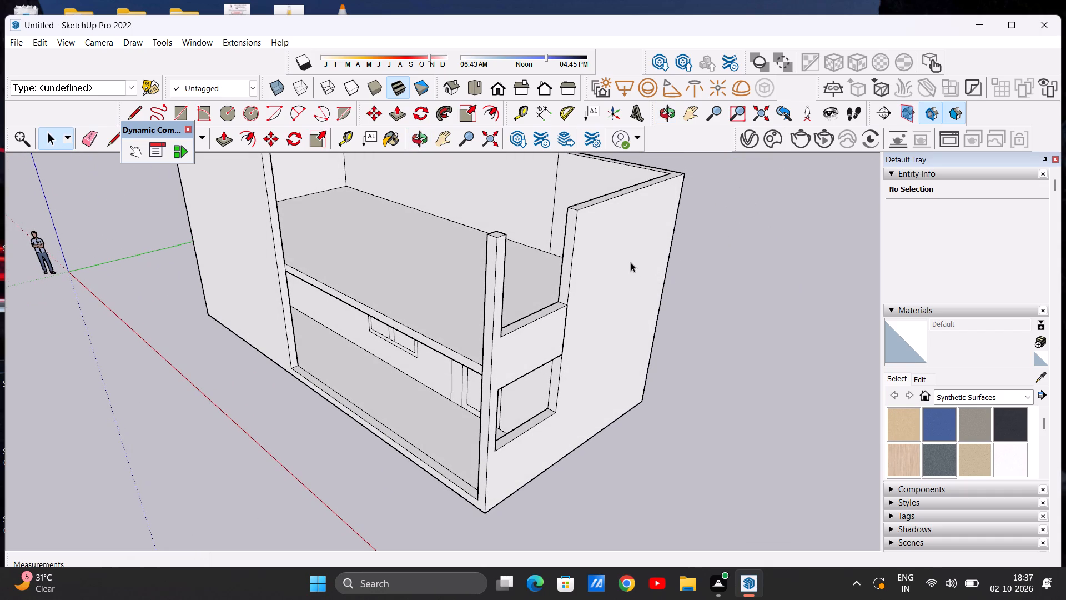
{"action": "middle_click_drag", "start_coordinate": [587, 228], "coordinate": [611, 219]}
{"action": "scroll", "coordinate": [567, 221], "scroll_direction": "up", "scroll_amount": 1}
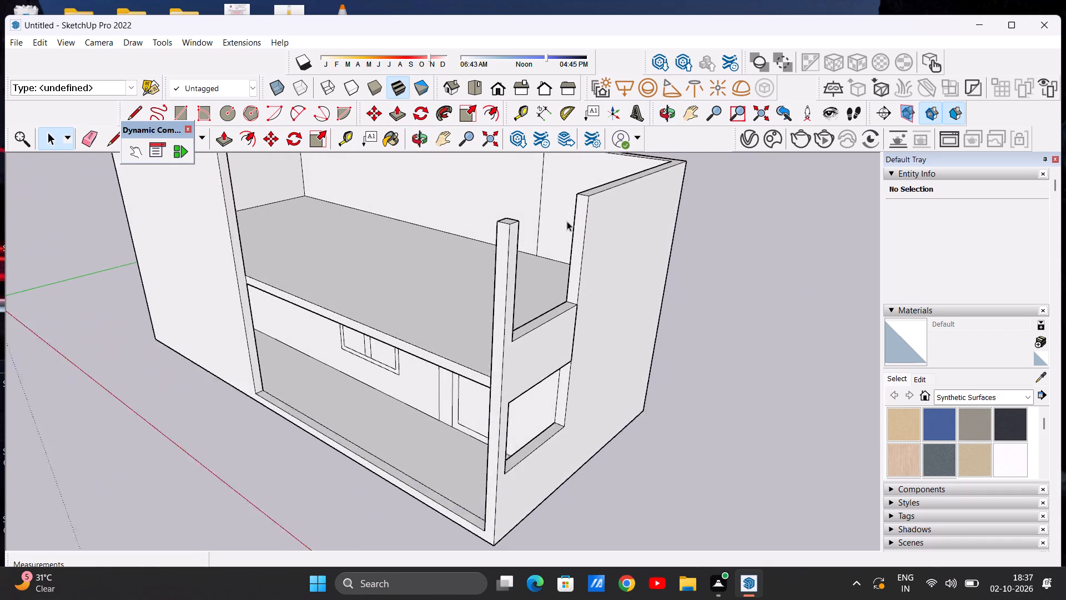
{"action": "scroll", "coordinate": [567, 221], "scroll_direction": "up", "scroll_amount": 4}
{"action": "scroll", "coordinate": [581, 218], "scroll_direction": "down", "scroll_amount": 3}
{"action": "scroll", "coordinate": [602, 195], "scroll_direction": "up", "scroll_amount": 5}
{"action": "key", "text": "l"}
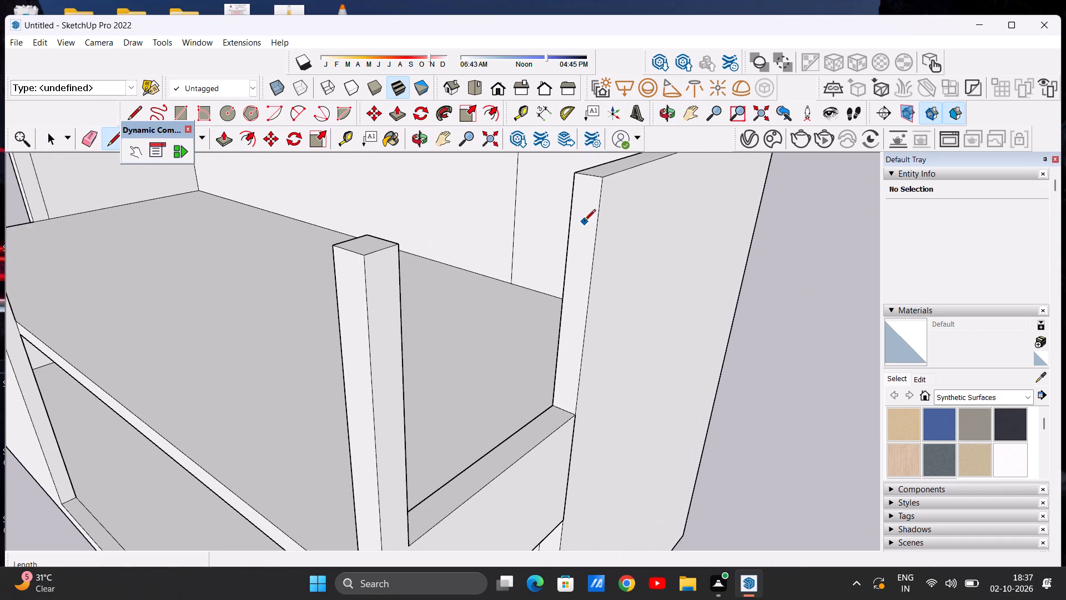
{"action": "left_click", "coordinate": [573, 211]}
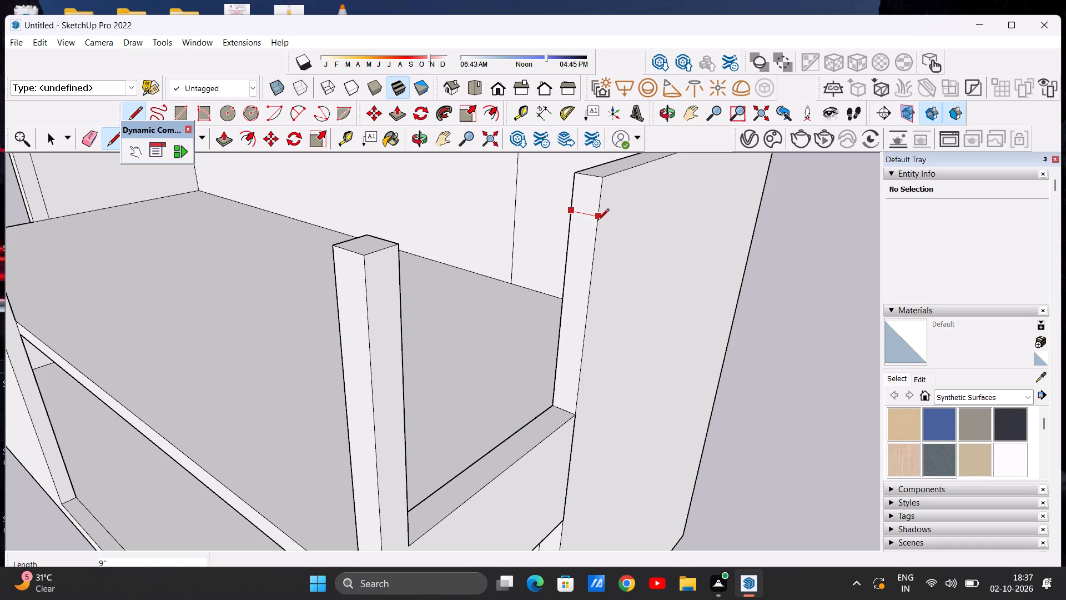
{"action": "left_click", "coordinate": [597, 218]}
{"action": "key", "text": "space"}
Push/Pull the small face above the line about 6' 8 5/8" to the corner post, forming a header over the upper side opening.
{"action": "middle_click_drag", "start_coordinate": [572, 231], "coordinate": [628, 234]}
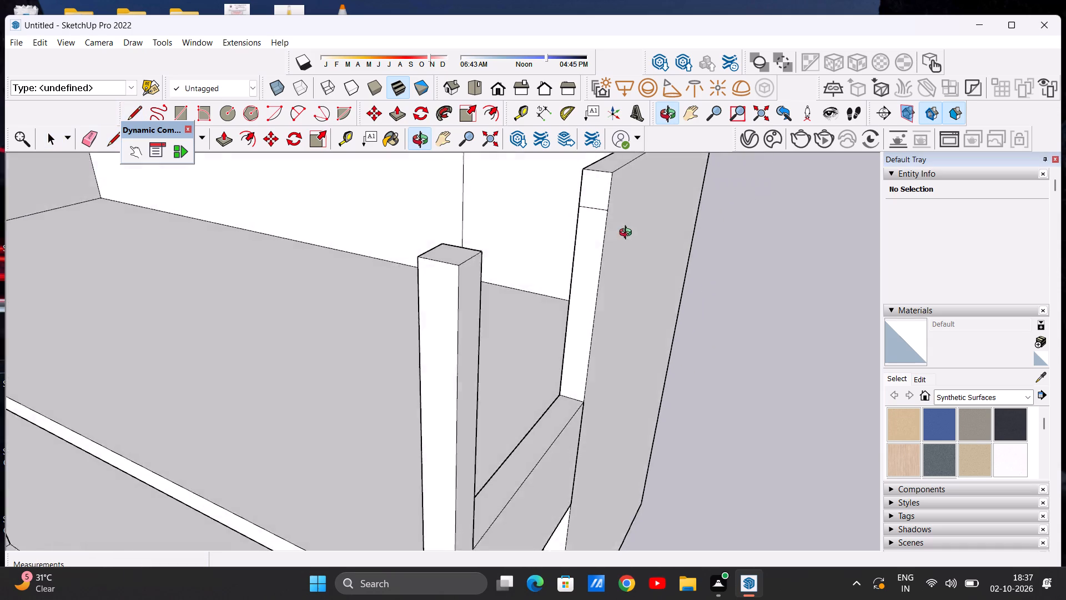
{"action": "middle_click_drag", "start_coordinate": [628, 234], "coordinate": [508, 216]}
{"action": "scroll", "coordinate": [554, 189], "scroll_direction": "up", "scroll_amount": 3}
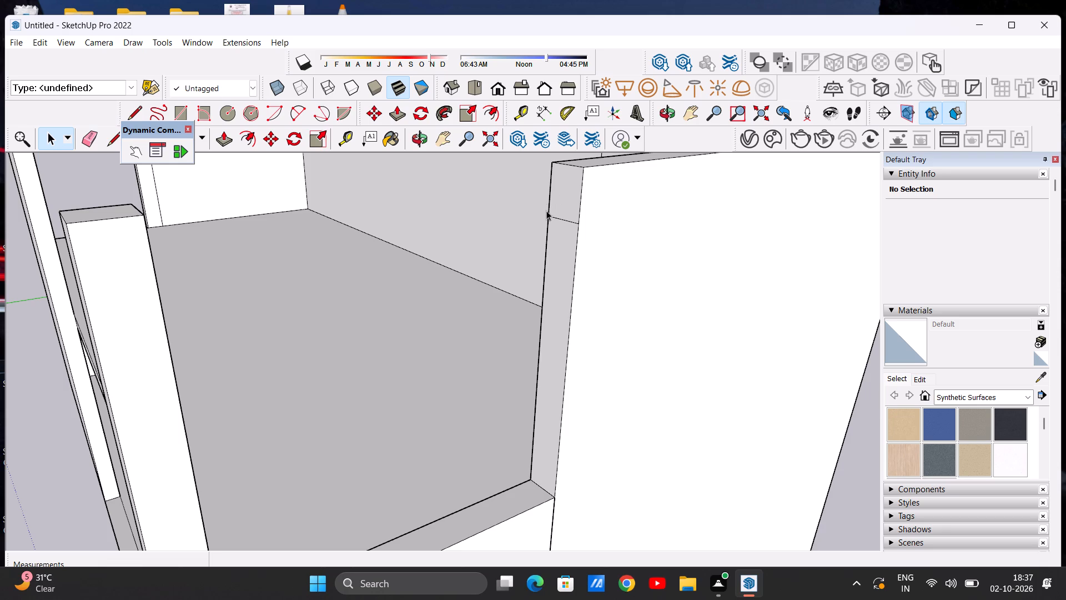
{"action": "scroll", "coordinate": [577, 225], "scroll_direction": "down", "scroll_amount": 3}
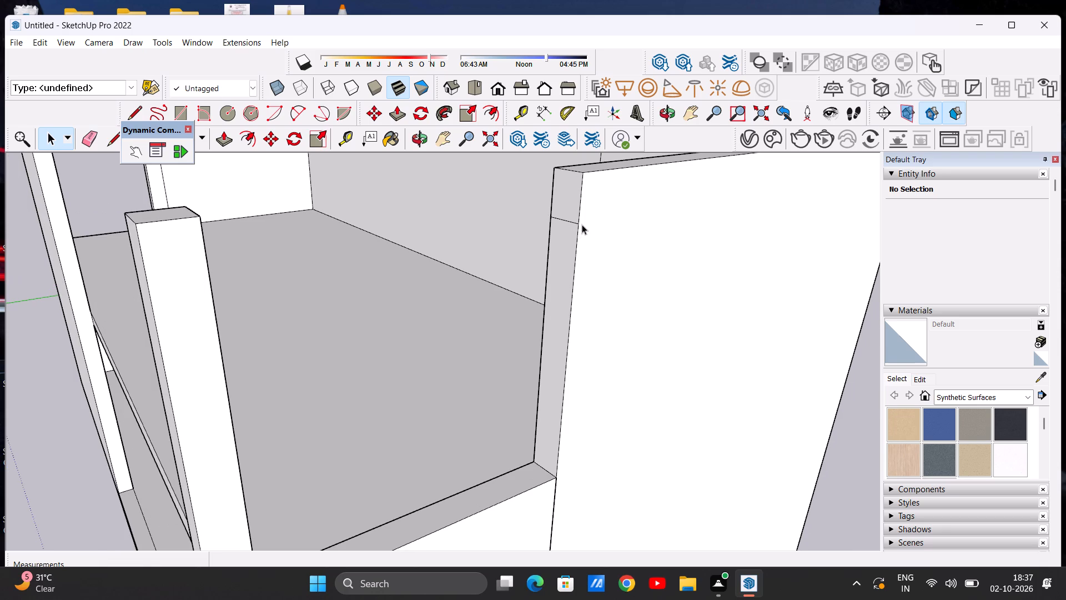
{"action": "scroll", "coordinate": [584, 224], "scroll_direction": "down", "scroll_amount": 2}
{"action": "scroll", "coordinate": [587, 206], "scroll_direction": "up", "scroll_amount": 3}
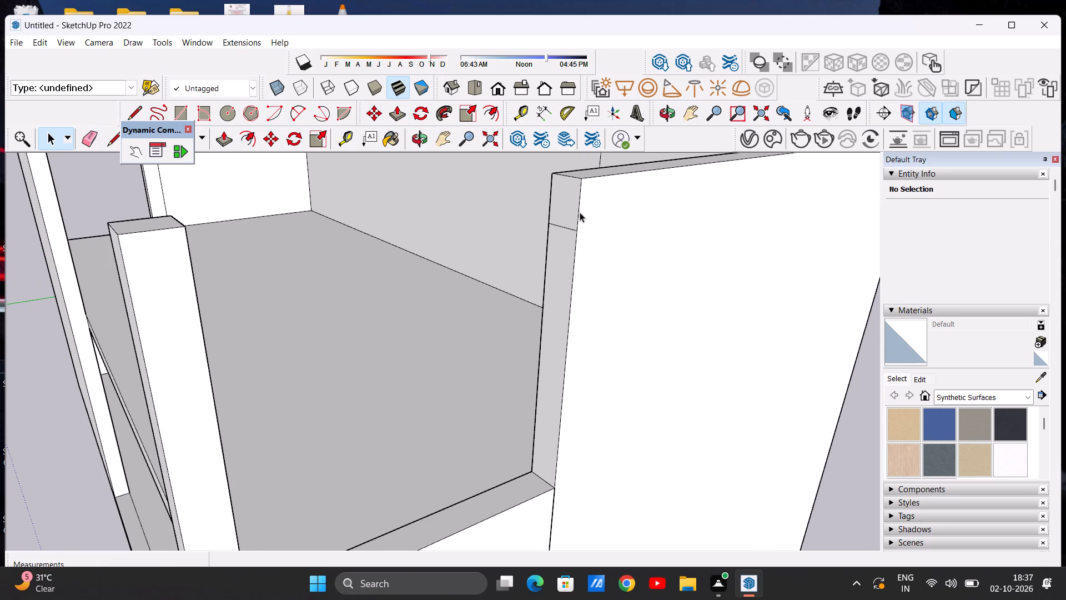
{"action": "key", "text": "p"}
{"action": "left_click", "coordinate": [566, 205]}
{"action": "scroll", "coordinate": [517, 230], "scroll_direction": "down", "scroll_amount": 6}
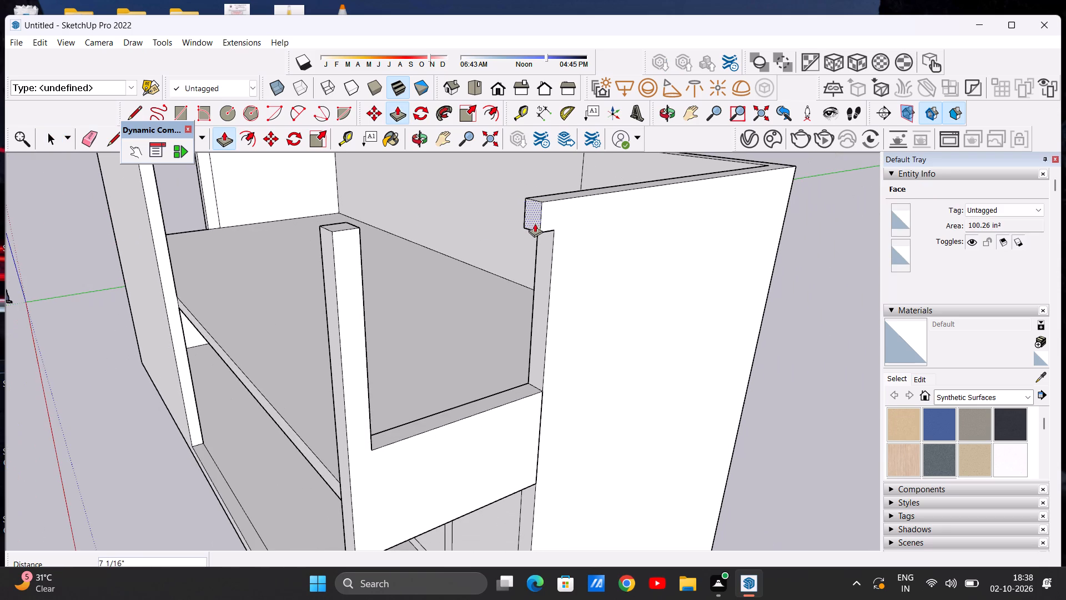
{"action": "middle_click_drag", "start_coordinate": [386, 241], "coordinate": [307, 249]}
{"action": "scroll", "coordinate": [314, 227], "scroll_direction": "up", "scroll_amount": 7}
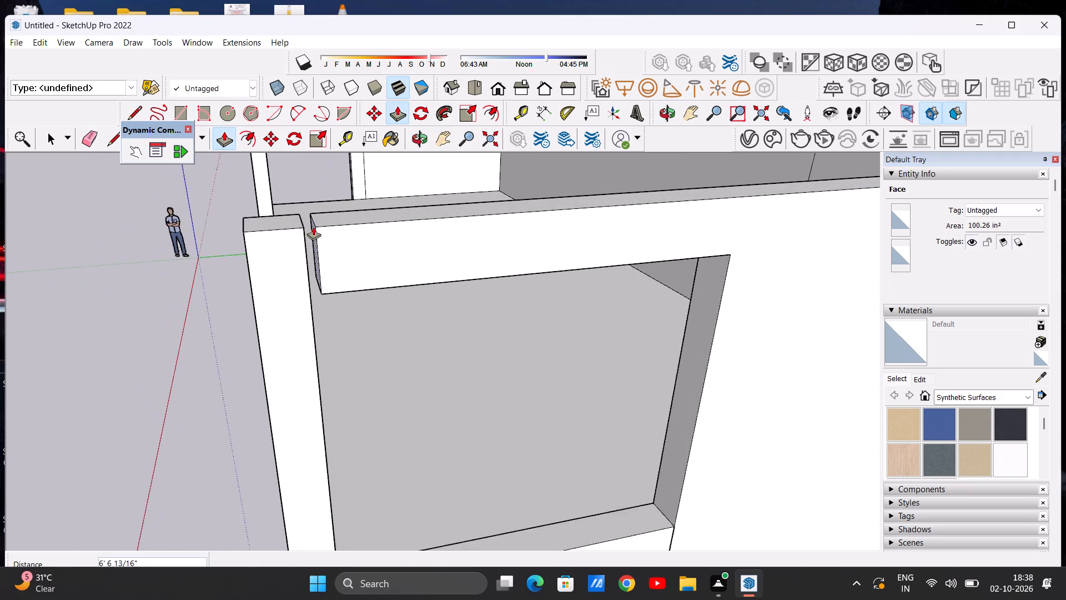
{"action": "scroll", "coordinate": [313, 227], "scroll_direction": "up", "scroll_amount": 3}
{"action": "left_click", "coordinate": [298, 226]}
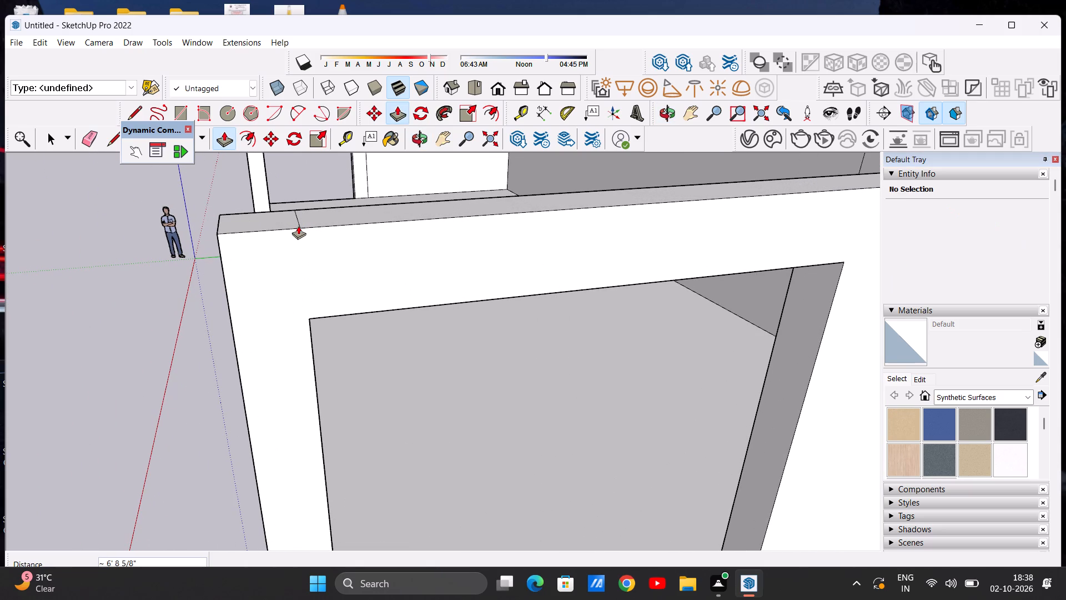
{"action": "key", "text": "space"}
Examine the header over the upper side opening and its joint with the corner post.
{"action": "scroll", "coordinate": [404, 276], "scroll_direction": "down", "scroll_amount": 9}
{"action": "middle_click_drag", "start_coordinate": [365, 286], "coordinate": [406, 264]}
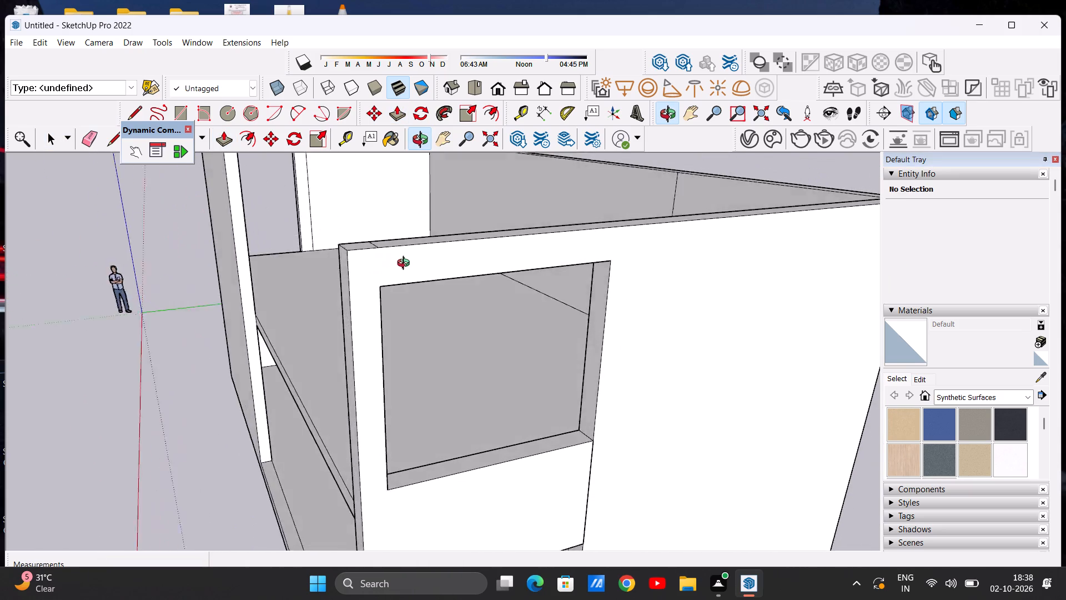
{"action": "middle_click_drag", "start_coordinate": [406, 264], "coordinate": [453, 252]}
{"action": "scroll", "coordinate": [392, 248], "scroll_direction": "up", "scroll_amount": 3}
{"action": "middle_click_drag", "start_coordinate": [392, 259], "coordinate": [394, 336]}
{"action": "scroll", "coordinate": [394, 311], "scroll_direction": "up", "scroll_amount": 1}
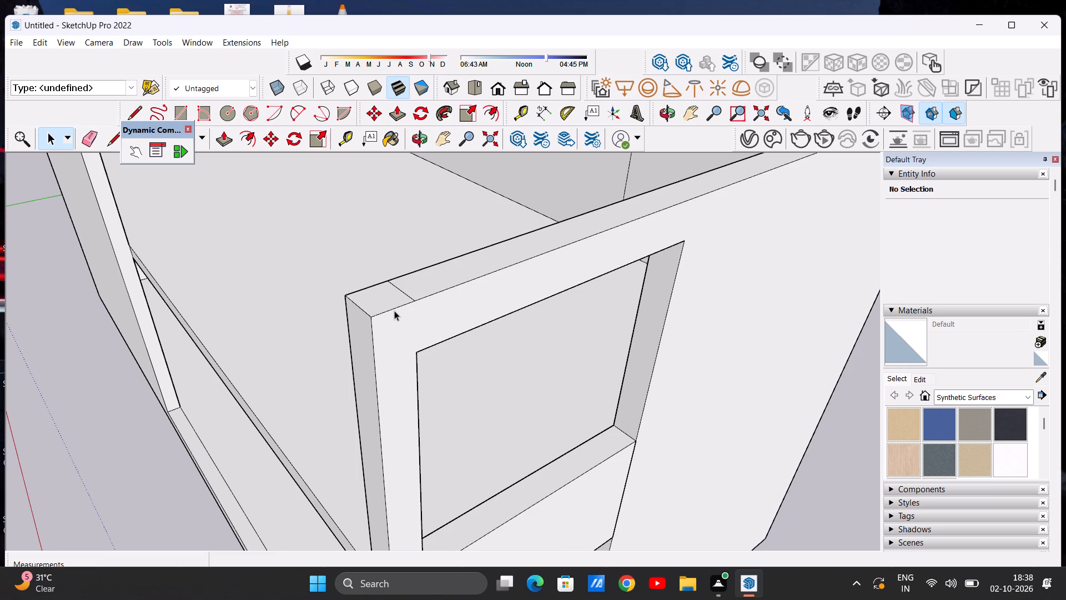
{"action": "scroll", "coordinate": [429, 311], "scroll_direction": "down", "scroll_amount": 18}
{"action": "scroll", "coordinate": [429, 301], "scroll_direction": "down", "scroll_amount": 4}
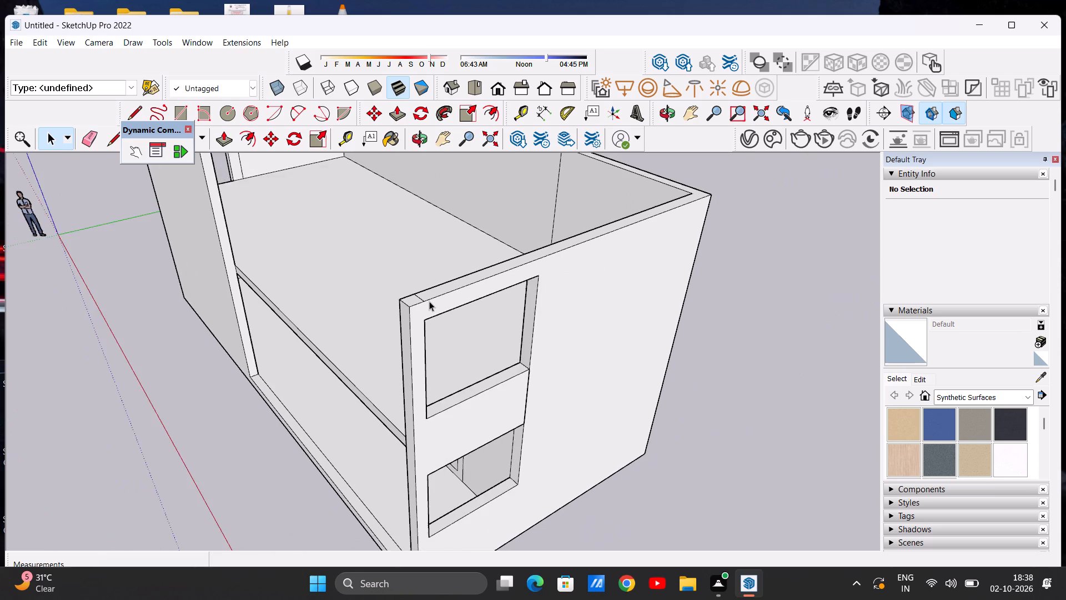
{"action": "scroll", "coordinate": [429, 301], "scroll_direction": "down", "scroll_amount": 9}
Push/Pull the sill face of the upper side opening upward 10 11/16".
{"action": "middle_click_drag", "start_coordinate": [454, 332], "coordinate": [723, 268]}
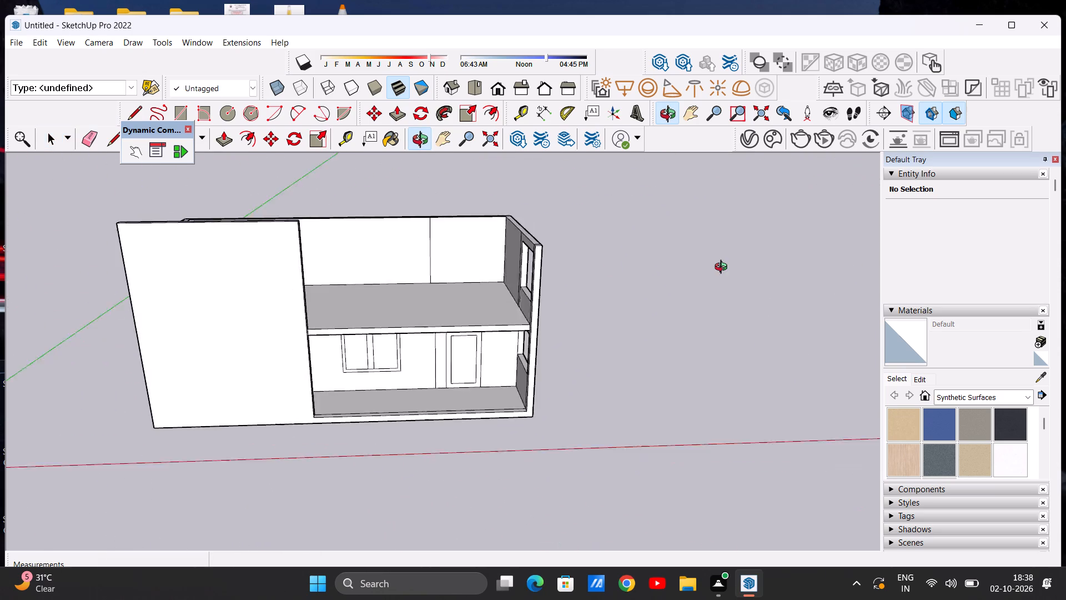
{"action": "middle_click_drag", "start_coordinate": [723, 268], "coordinate": [737, 238]}
{"action": "scroll", "coordinate": [484, 282], "scroll_direction": "up", "scroll_amount": 4}
{"action": "middle_click_drag", "start_coordinate": [526, 296], "coordinate": [571, 324]}
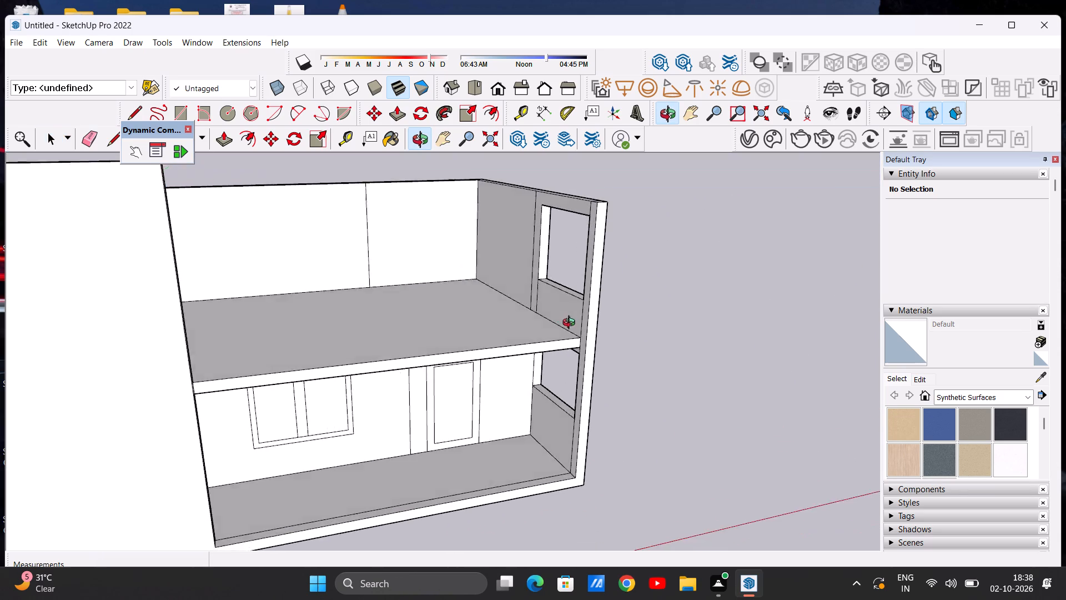
{"action": "middle_click_drag", "start_coordinate": [571, 324], "coordinate": [616, 367]}
{"action": "scroll", "coordinate": [584, 298], "scroll_direction": "up", "scroll_amount": 7}
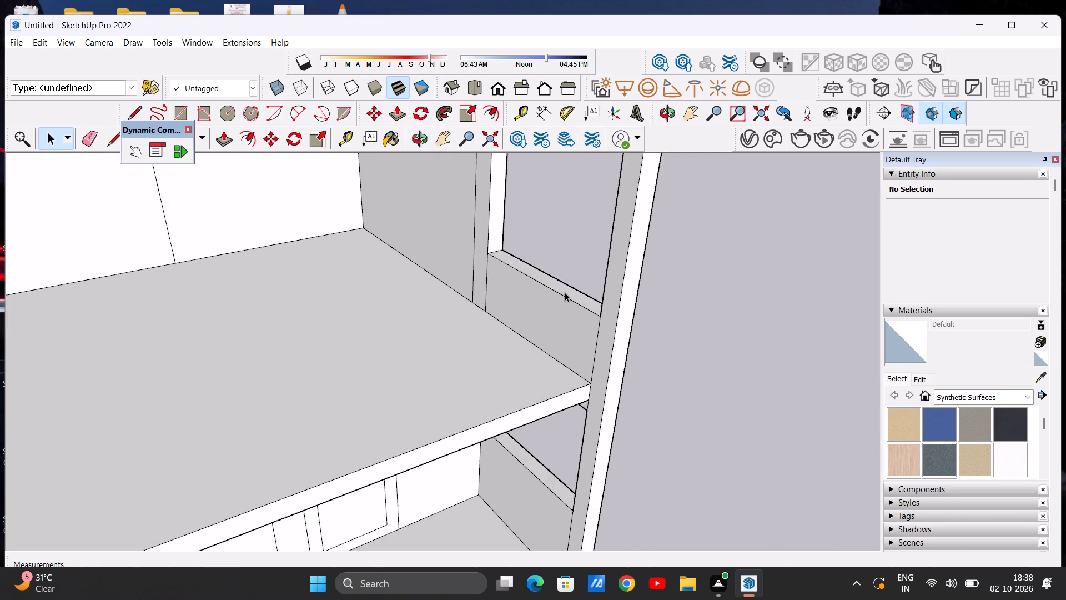
{"action": "scroll", "coordinate": [565, 292], "scroll_direction": "up", "scroll_amount": 4}
{"action": "key", "text": "p"}
{"action": "scroll", "coordinate": [572, 289], "scroll_direction": "up", "scroll_amount": 4}
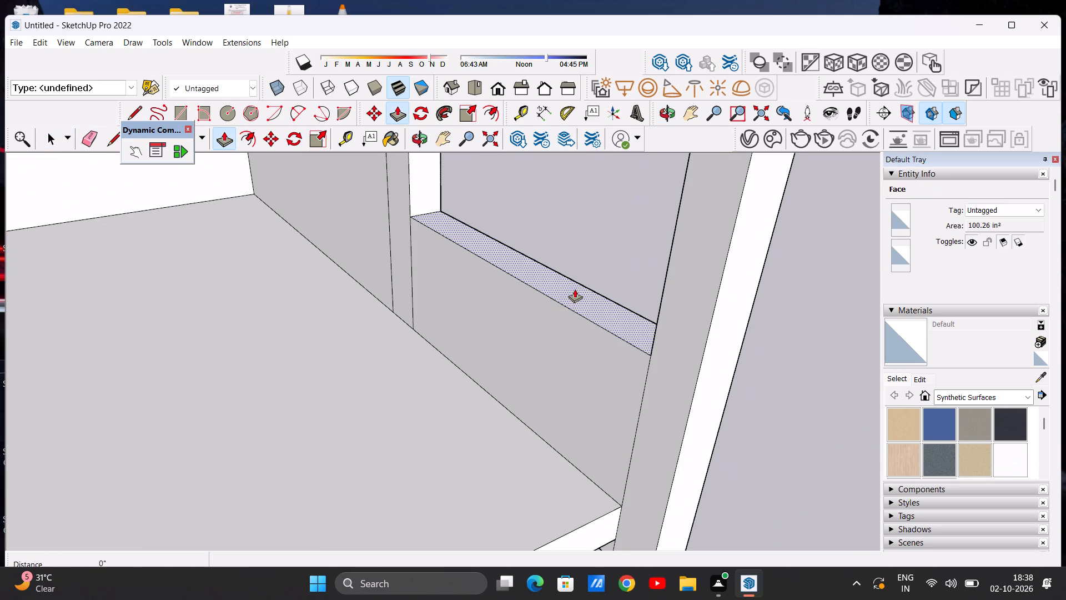
{"action": "left_click", "coordinate": [575, 289]}
{"action": "left_click", "coordinate": [594, 237]}
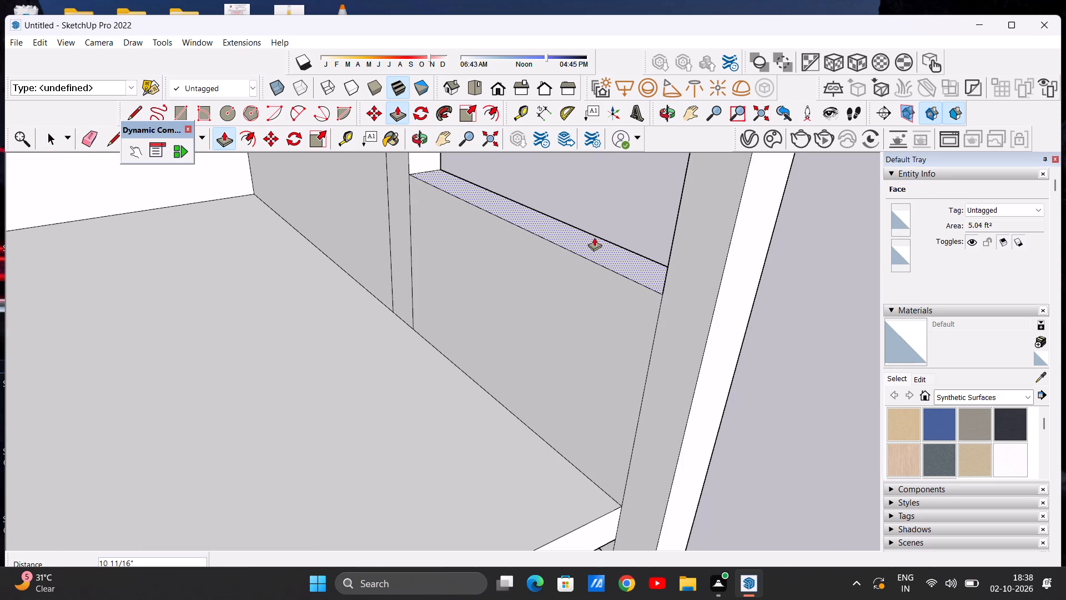
{"action": "key", "text": "space"}
{"action": "scroll", "coordinate": [505, 326], "scroll_direction": "down", "scroll_amount": 19}
{"action": "middle_click_drag", "start_coordinate": [515, 349], "coordinate": [502, 337]}
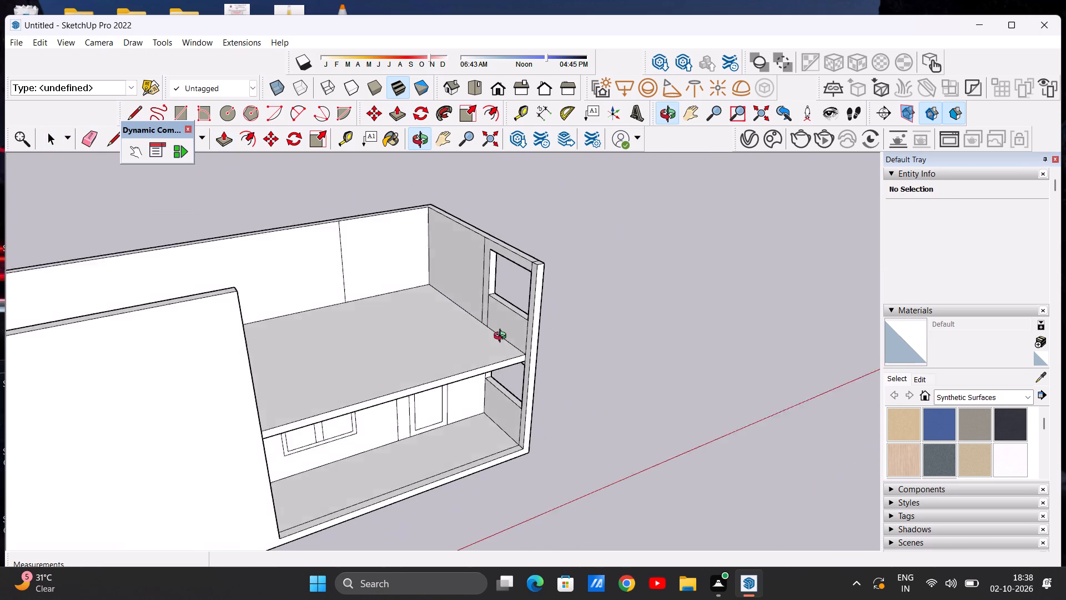
Examine the upper-storey floor slab, its surrounding walls and the open end wall from several sides and from above.
{"action": "middle_click_drag", "start_coordinate": [502, 337], "coordinate": [475, 274]}
{"action": "scroll", "coordinate": [492, 352], "scroll_direction": "down", "scroll_amount": 4}
{"action": "middle_click_drag", "start_coordinate": [480, 343], "coordinate": [436, 356]}
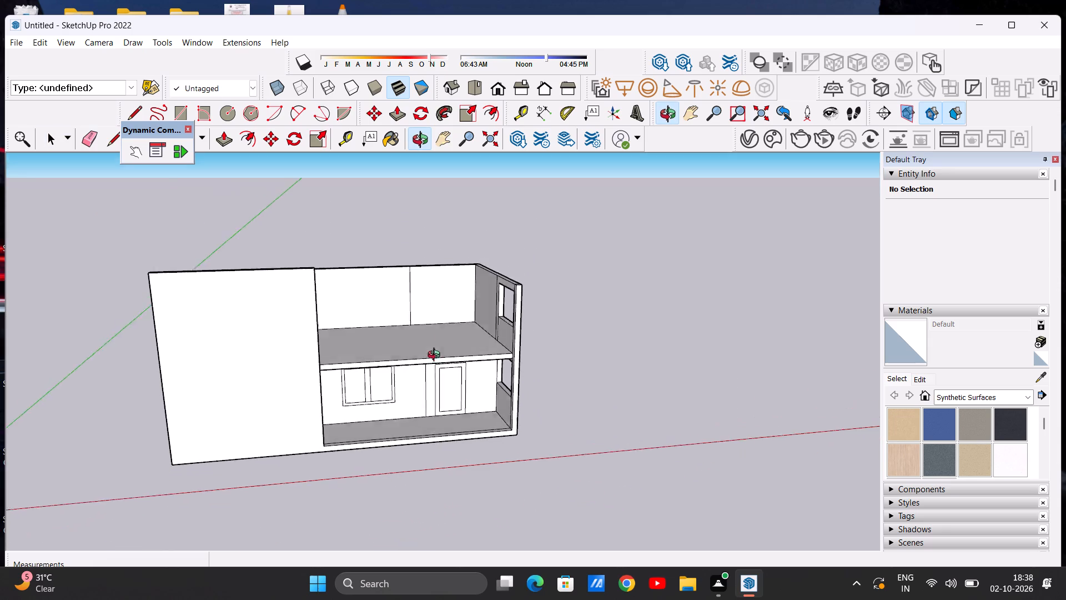
{"action": "middle_click_drag", "start_coordinate": [436, 356], "coordinate": [423, 494]}
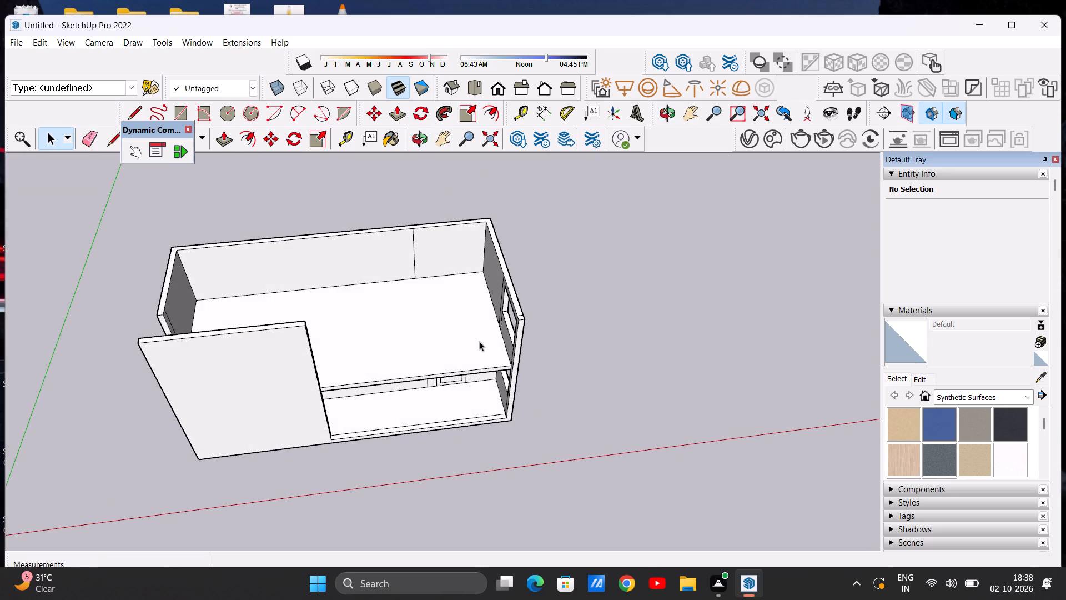
{"action": "scroll", "coordinate": [523, 336], "scroll_direction": "down", "scroll_amount": 8}
{"action": "scroll", "coordinate": [485, 307], "scroll_direction": "up", "scroll_amount": 7}
{"action": "middle_click_drag", "start_coordinate": [492, 350], "coordinate": [491, 452]}
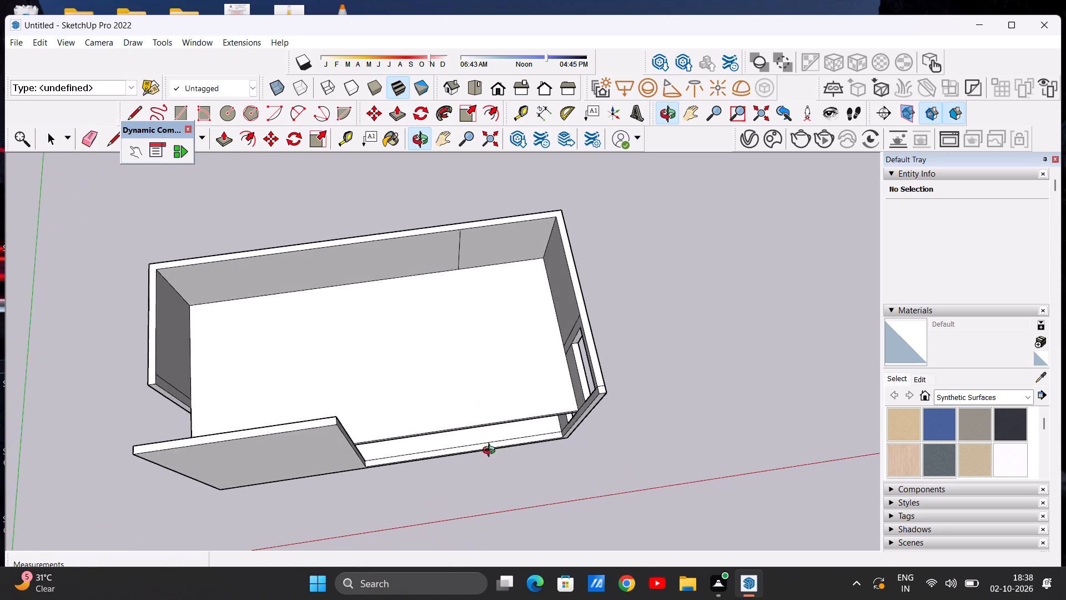
{"action": "middle_click_drag", "start_coordinate": [491, 452], "coordinate": [469, 463]}
{"action": "scroll", "coordinate": [542, 376], "scroll_direction": "down", "scroll_amount": 2}
{"action": "middle_click_drag", "start_coordinate": [133, 374], "coordinate": [330, 323]}
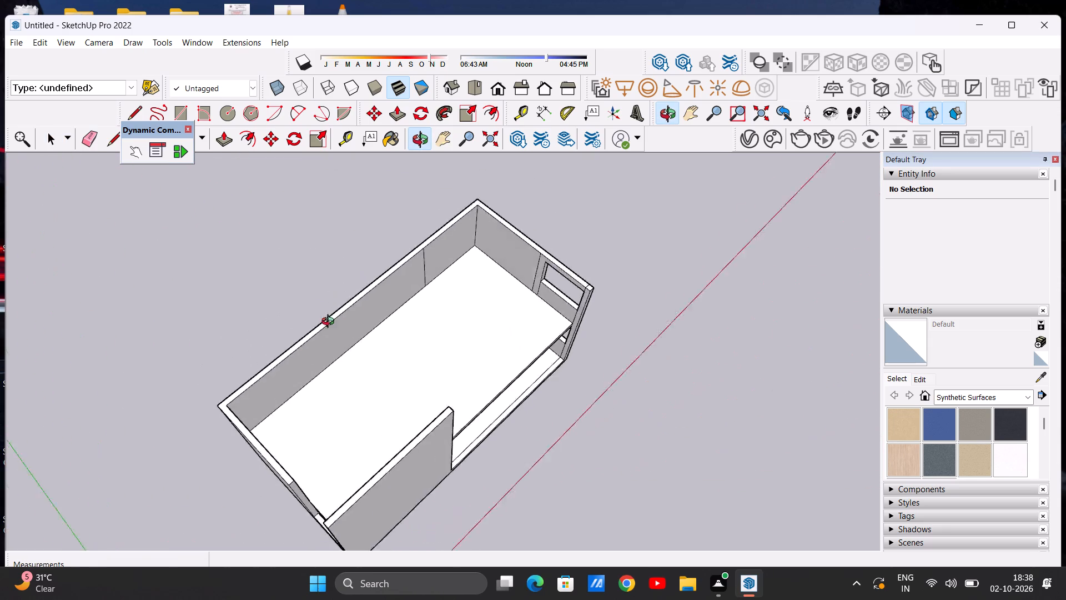
{"action": "middle_click_drag", "start_coordinate": [330, 323], "coordinate": [432, 255]}
{"action": "middle_click_drag", "start_coordinate": [402, 452], "coordinate": [450, 298]}
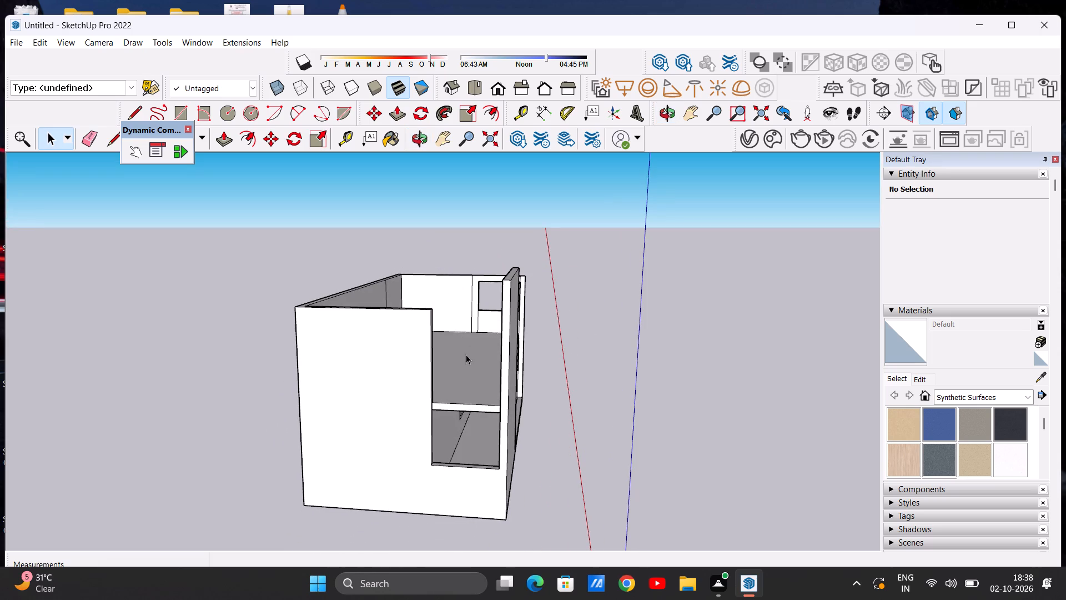
{"action": "middle_click_drag", "start_coordinate": [464, 376], "coordinate": [441, 484]}
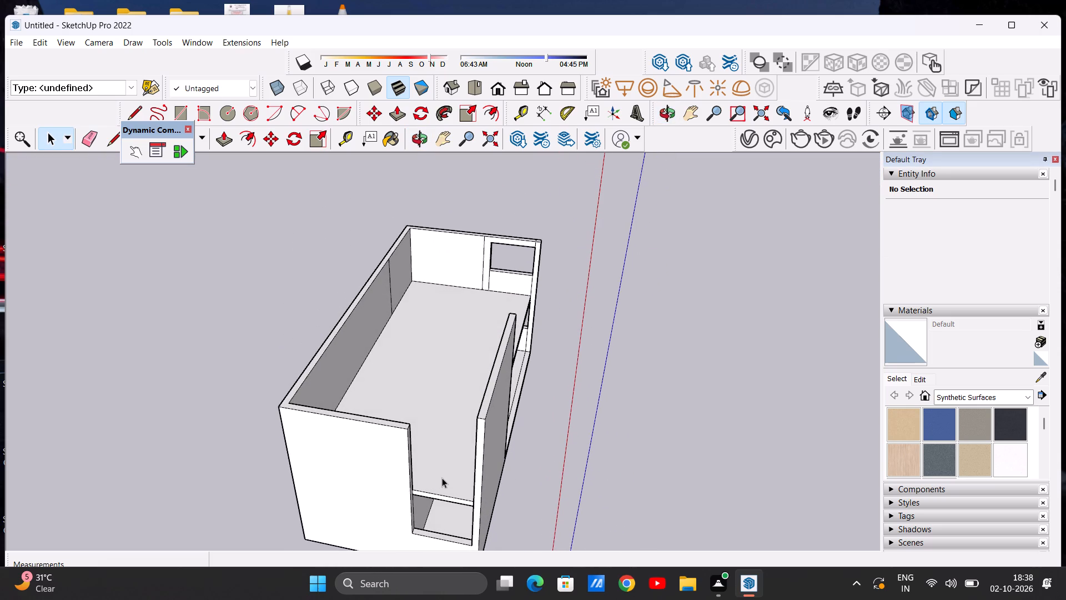
{"action": "middle_click_drag", "start_coordinate": [437, 451], "coordinate": [252, 544]}
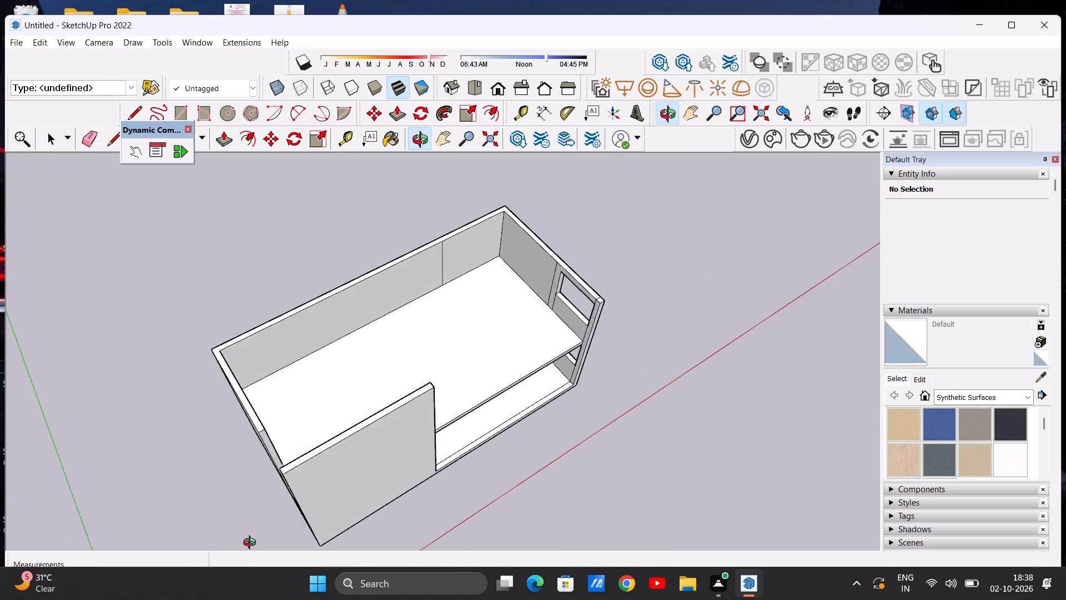
{"action": "middle_click_drag", "start_coordinate": [252, 544], "coordinate": [247, 563]}
{"action": "middle_click_drag", "start_coordinate": [374, 440], "coordinate": [309, 509]}
{"action": "scroll", "coordinate": [337, 390], "scroll_direction": "up", "scroll_amount": 6}
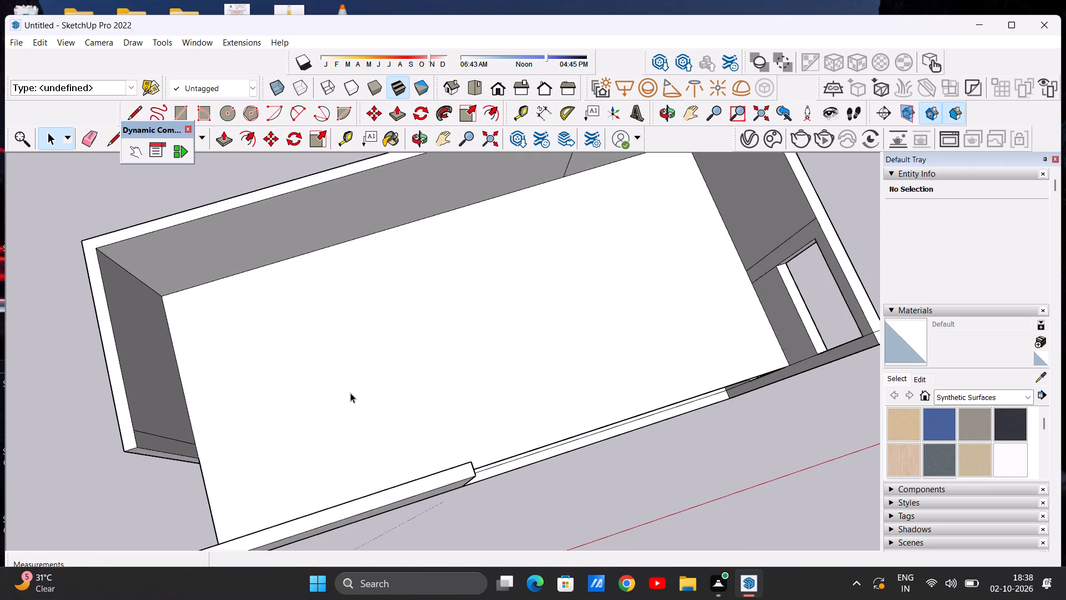
{"action": "scroll", "coordinate": [360, 396], "scroll_direction": "down", "scroll_amount": 3}
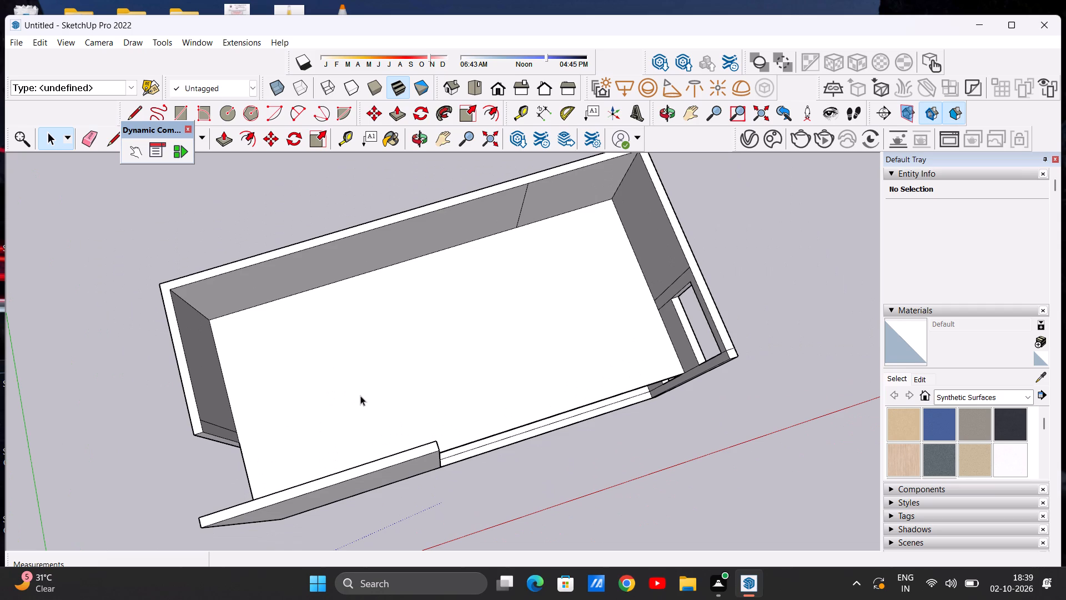
Draw a straight line about 42' 11 13/16" long across the upper floor, joining the matching inner vertical edges of the two end walls.
{"action": "key", "text": "l"}
{"action": "scroll", "coordinate": [383, 377], "scroll_direction": "down", "scroll_amount": 2}
{"action": "middle_click_drag", "start_coordinate": [371, 390], "coordinate": [363, 427]}
{"action": "scroll", "coordinate": [264, 424], "scroll_direction": "up", "scroll_amount": 4}
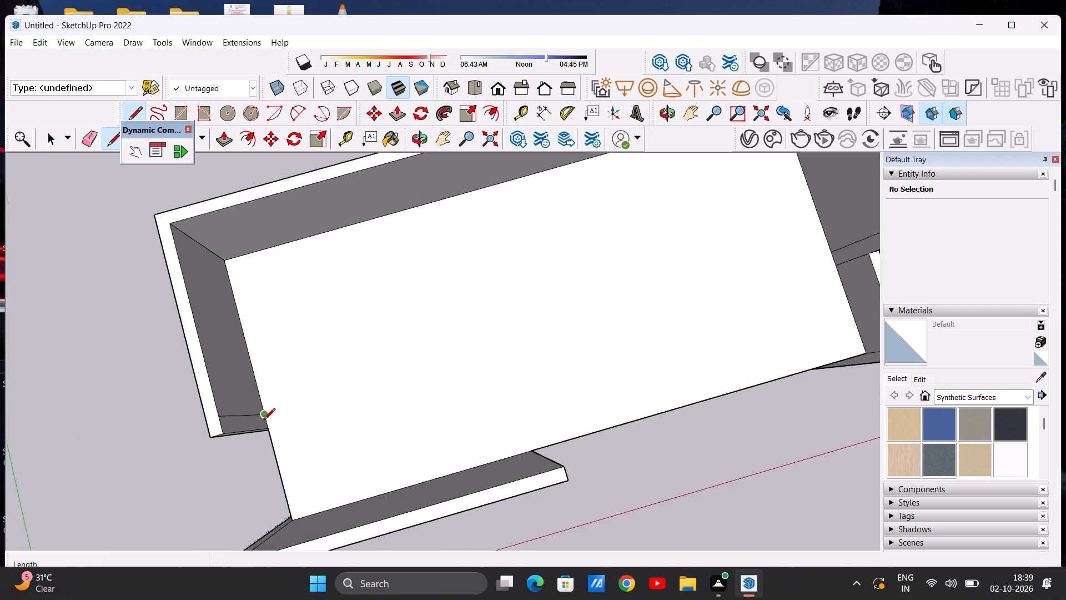
{"action": "scroll", "coordinate": [264, 421], "scroll_direction": "up", "scroll_amount": 8}
{"action": "left_click", "coordinate": [259, 414]}
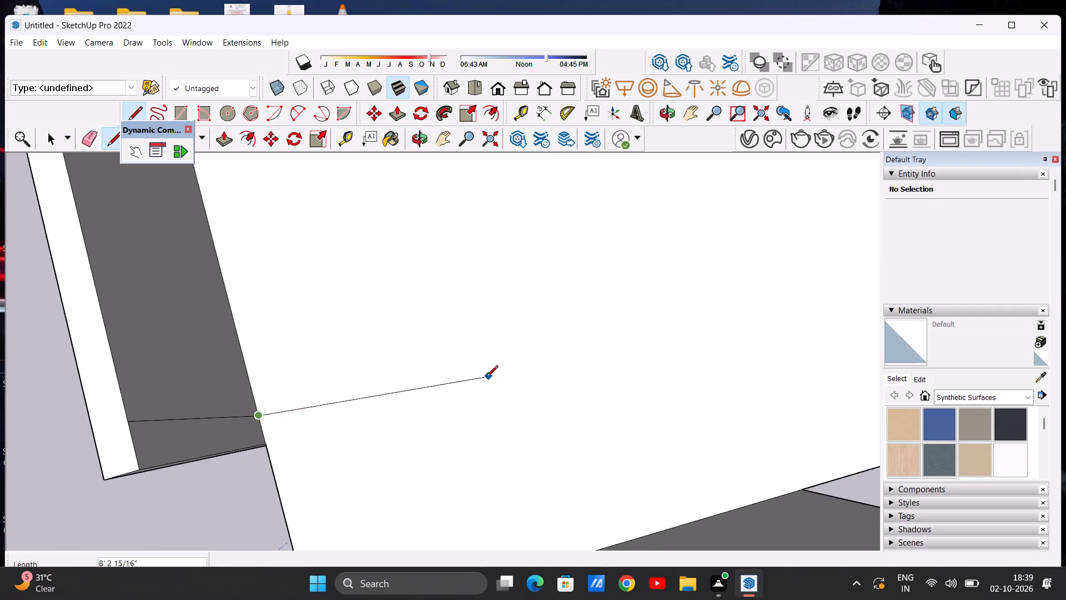
{"action": "scroll", "coordinate": [469, 369], "scroll_direction": "down", "scroll_amount": 8}
{"action": "scroll", "coordinate": [583, 332], "scroll_direction": "down", "scroll_amount": 8}
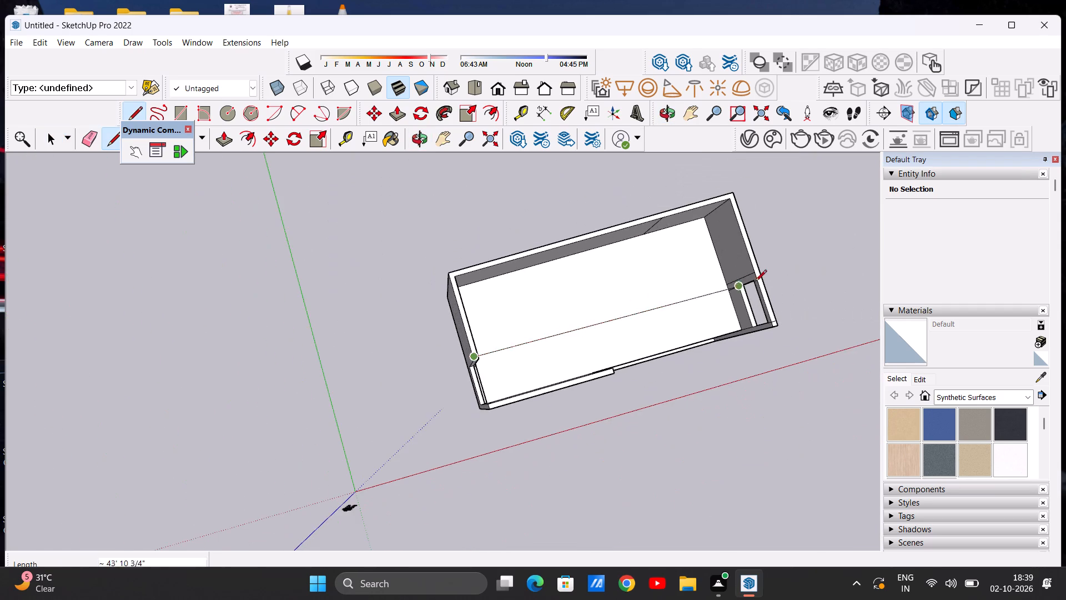
{"action": "scroll", "coordinate": [750, 279], "scroll_direction": "up", "scroll_amount": 15}
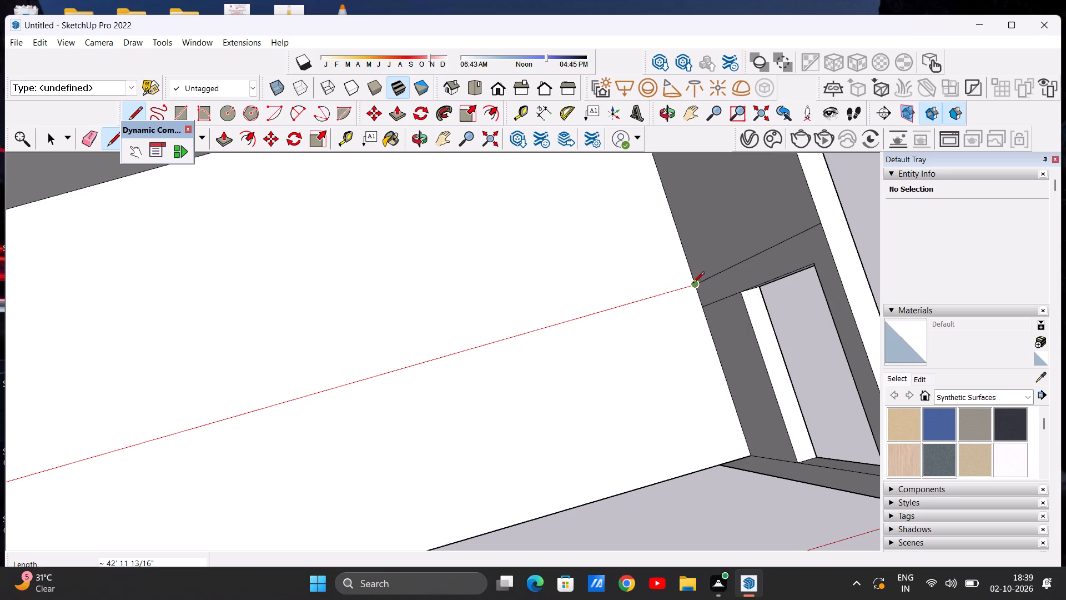
{"action": "left_click", "coordinate": [694, 284]}
Draw a second parallel line about 42' 11 13/16" long across the upper floor, from the window-side post edge to the opposite opening's corner.
{"action": "left_click", "coordinate": [700, 306]}
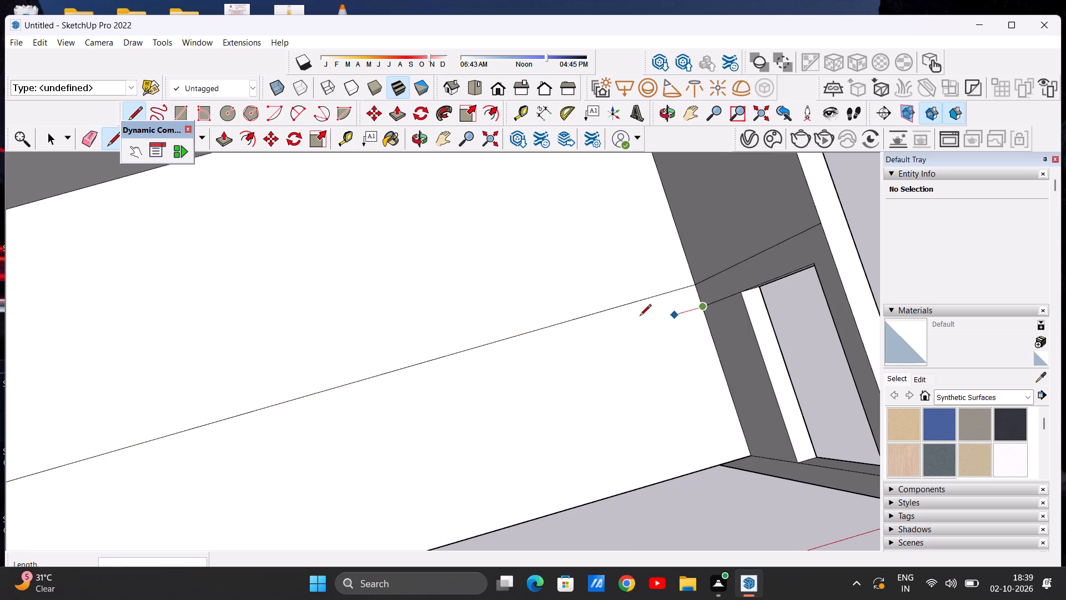
{"action": "scroll", "coordinate": [609, 326], "scroll_direction": "down", "scroll_amount": 9}
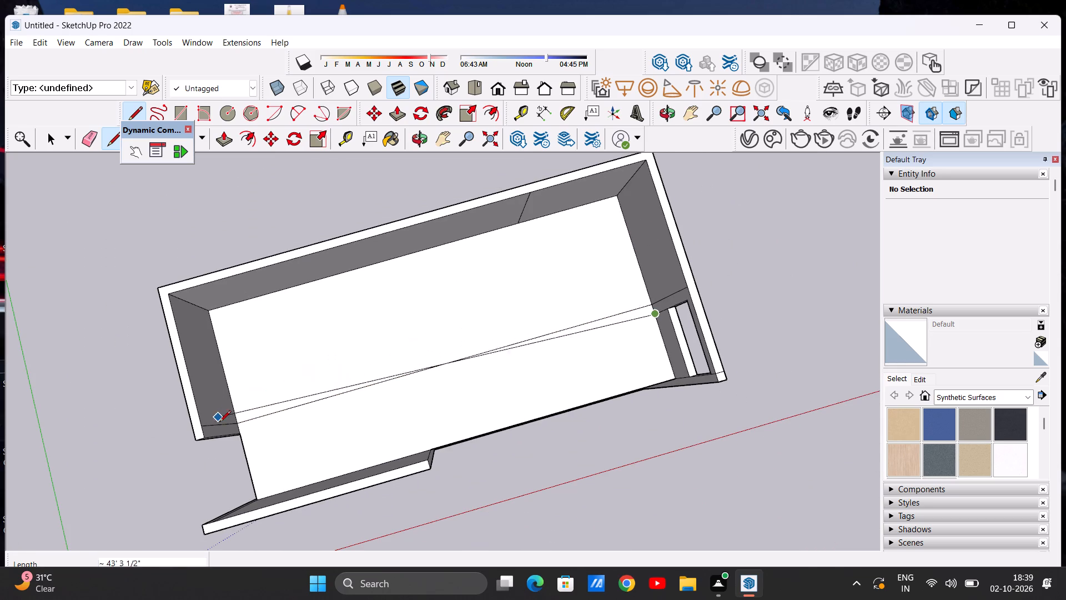
{"action": "scroll", "coordinate": [242, 437], "scroll_direction": "up", "scroll_amount": 9}
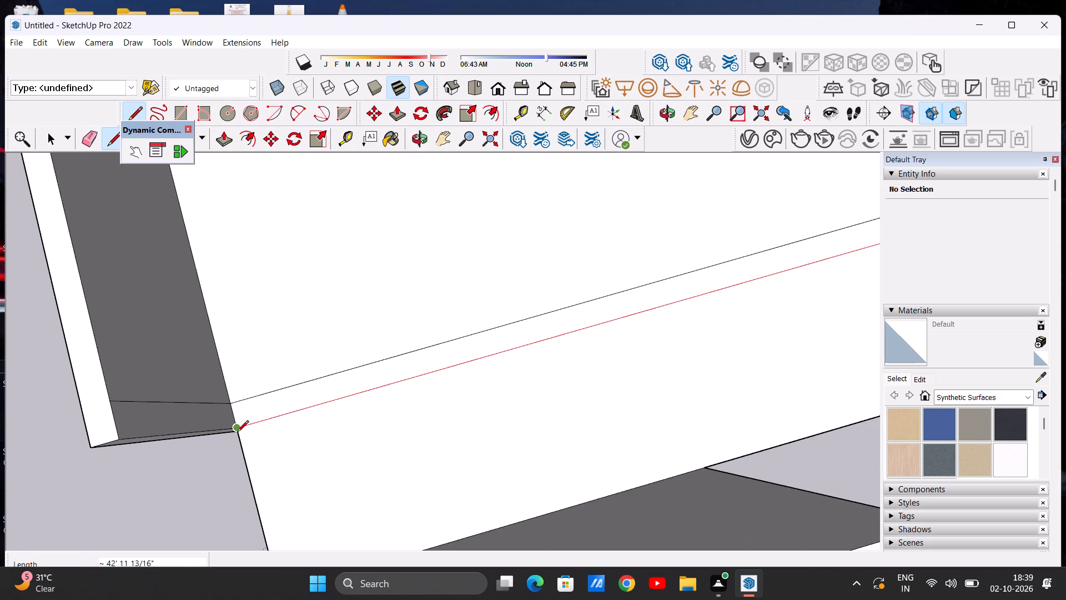
{"action": "left_click", "coordinate": [237, 431]}
{"action": "key", "text": "space"}
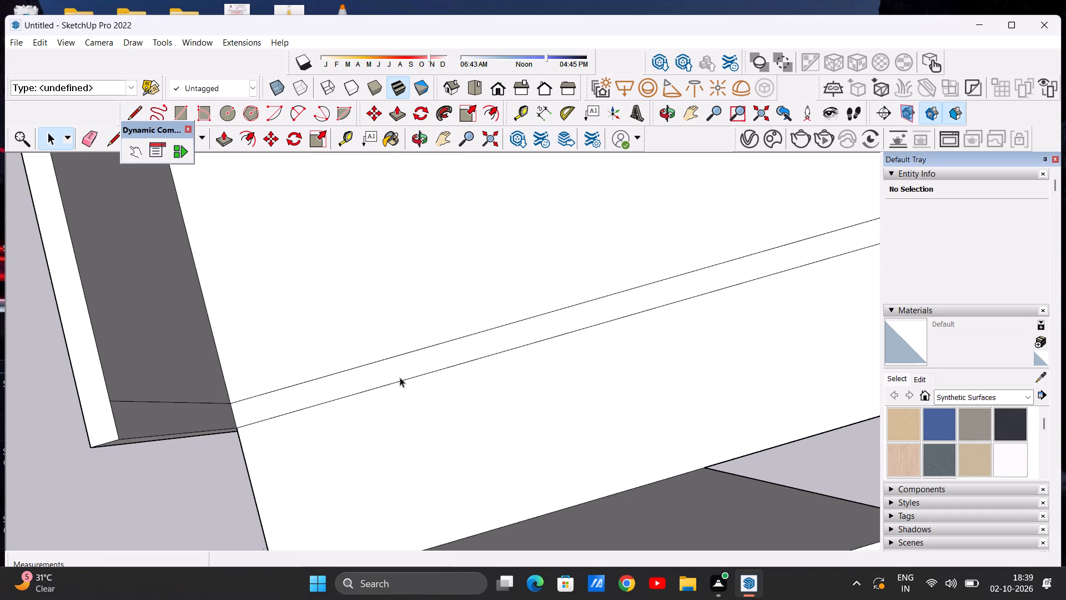
Push/Pull the sill face of the tall opening in the windowless end wall upward about 6' 2 9/16" to the slab.
{"action": "scroll", "coordinate": [400, 377], "scroll_direction": "down", "scroll_amount": 16}
{"action": "middle_click_drag", "start_coordinate": [338, 401], "coordinate": [453, 265]}
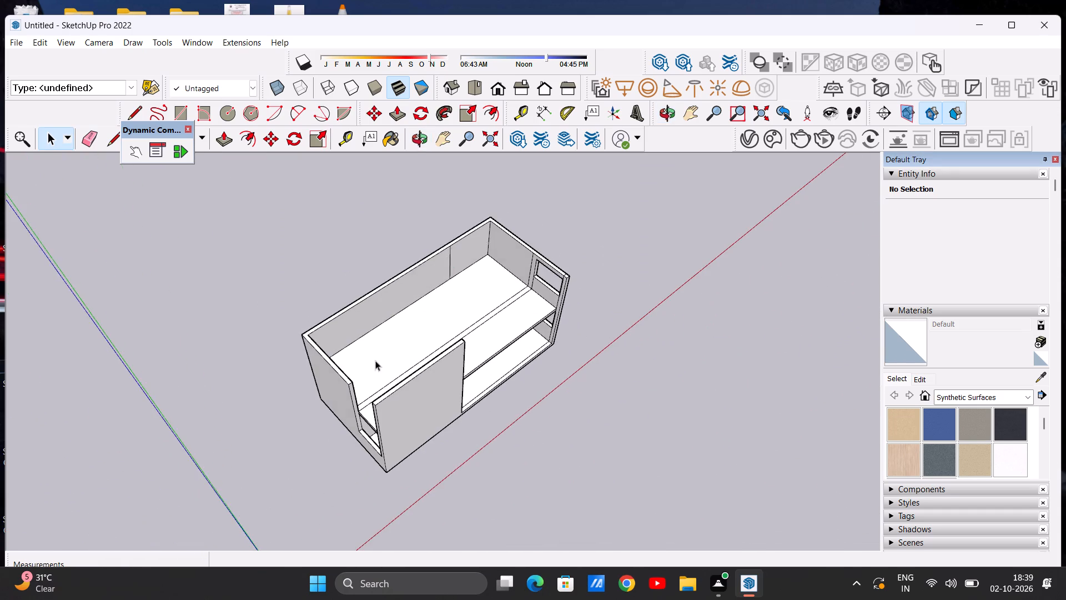
{"action": "middle_click_drag", "start_coordinate": [344, 409], "coordinate": [506, 304]}
{"action": "scroll", "coordinate": [440, 431], "scroll_direction": "up", "scroll_amount": 6}
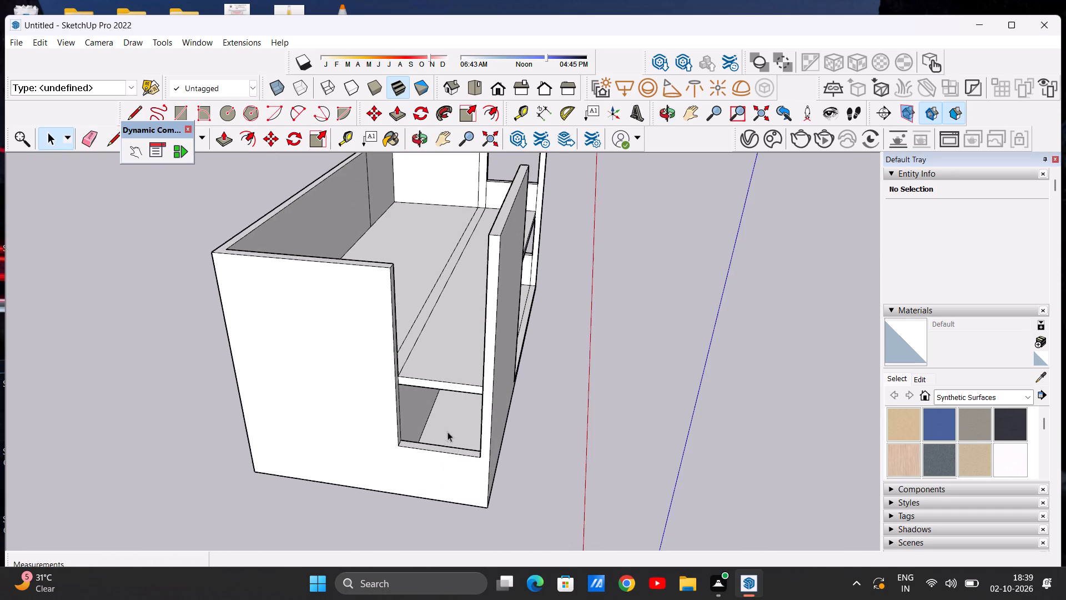
{"action": "middle_click_drag", "start_coordinate": [449, 439], "coordinate": [450, 488]}
{"action": "scroll", "coordinate": [474, 489], "scroll_direction": "up", "scroll_amount": 7}
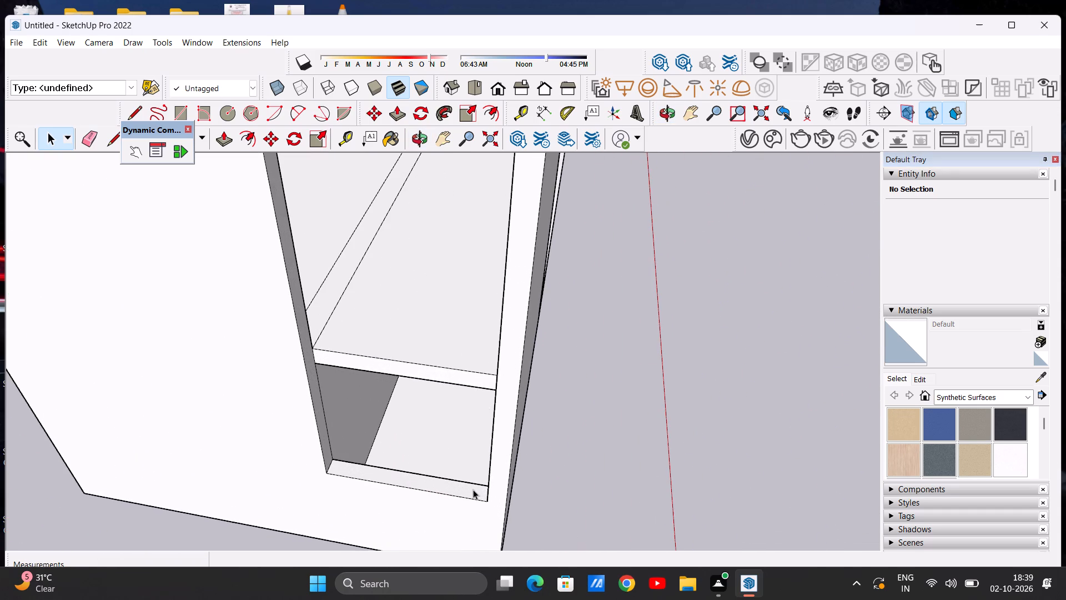
{"action": "key", "text": "p"}
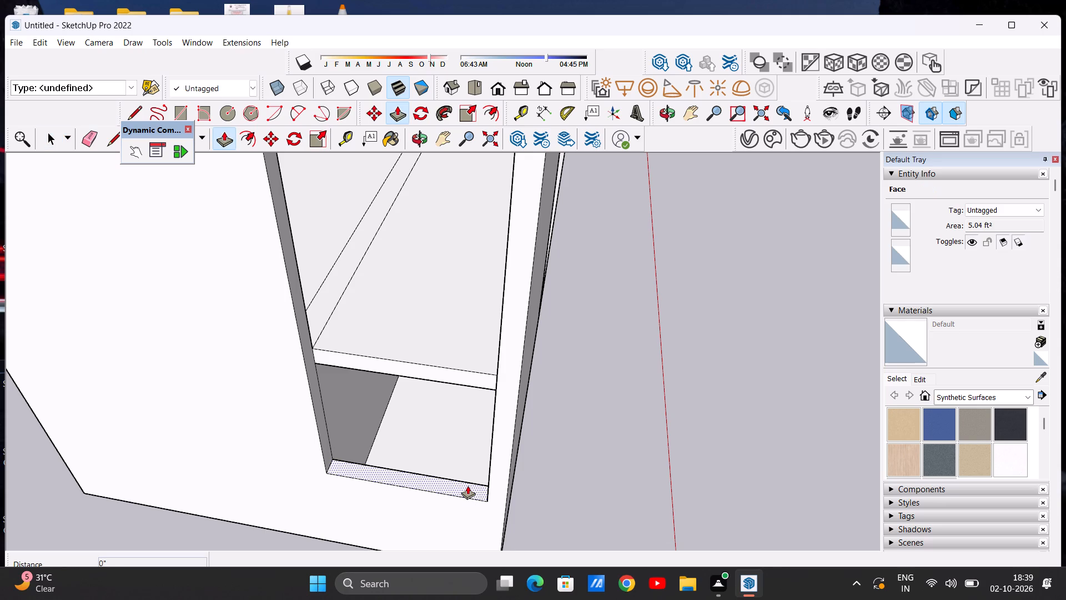
{"action": "left_click", "coordinate": [467, 486]}
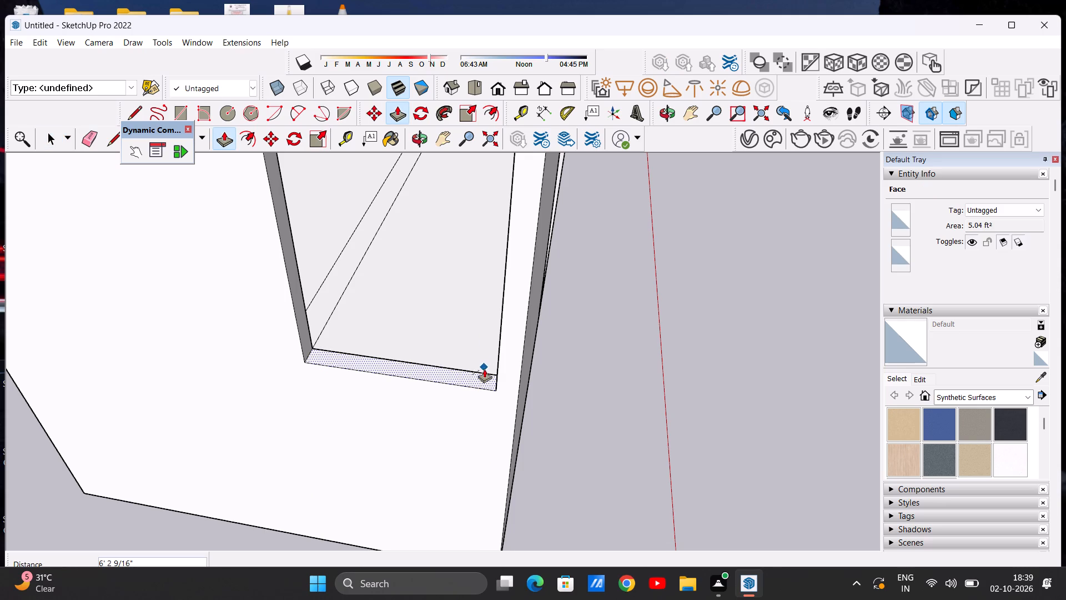
{"action": "left_click", "coordinate": [484, 374]}
Push/Pull the raised sill face another 9' 3 1/2" up to the end wall's top, closing the opening.
{"action": "left_click", "coordinate": [491, 377]}
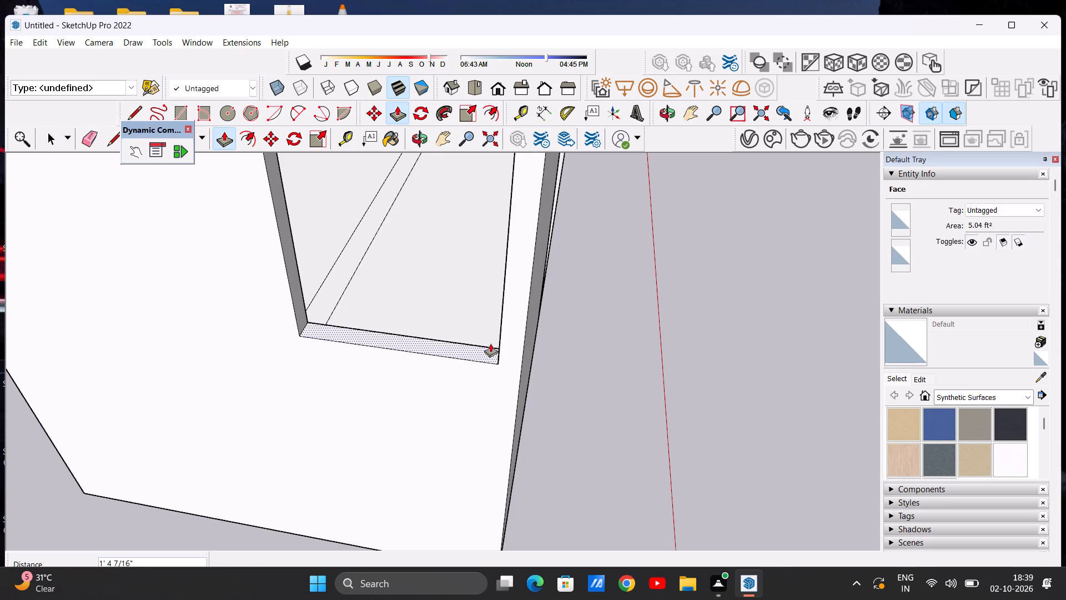
{"action": "scroll", "coordinate": [502, 281], "scroll_direction": "down", "scroll_amount": 12}
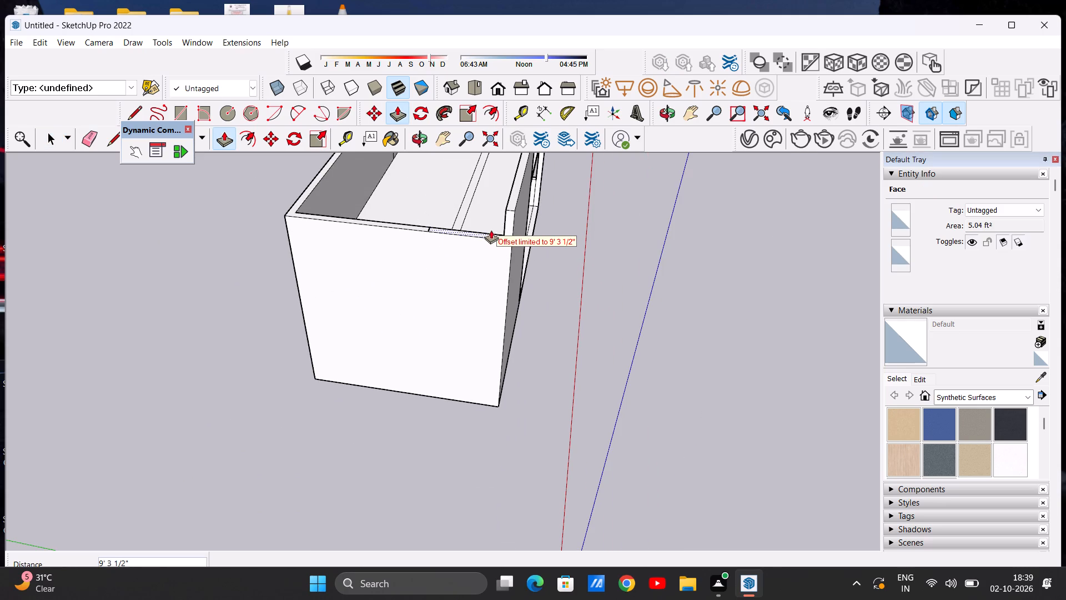
{"action": "scroll", "coordinate": [425, 232], "scroll_direction": "up", "scroll_amount": 10}
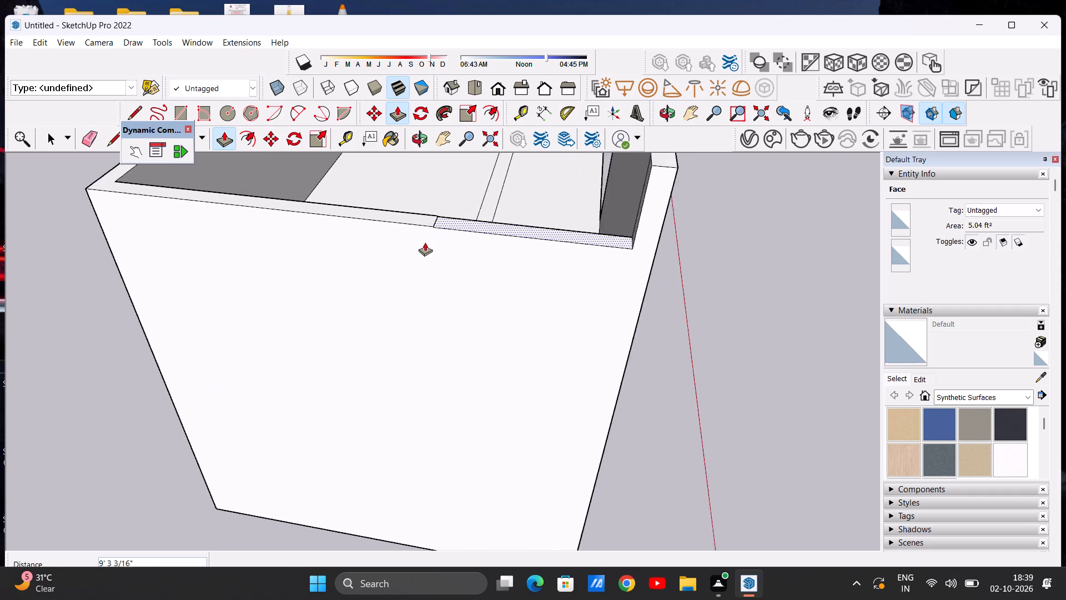
{"action": "scroll", "coordinate": [425, 242], "scroll_direction": "up", "scroll_amount": 3}
{"action": "left_click", "coordinate": [436, 217]}
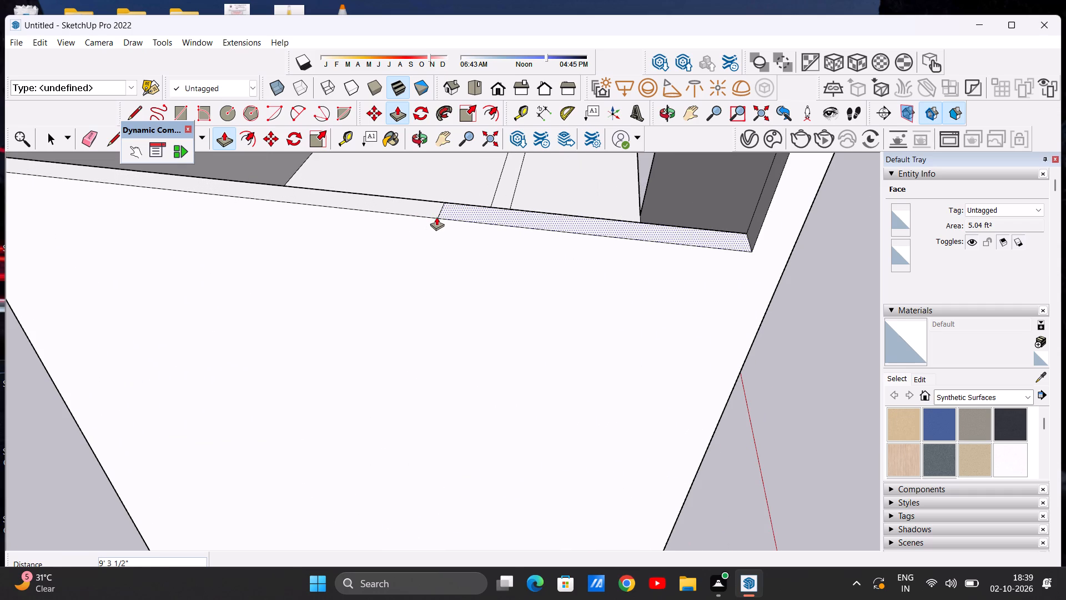
{"action": "key", "text": "space"}
Erase the short leftover edge across the top of the filled end wall.
{"action": "scroll", "coordinate": [456, 289], "scroll_direction": "down", "scroll_amount": 12}
{"action": "middle_click_drag", "start_coordinate": [444, 301], "coordinate": [362, 352]}
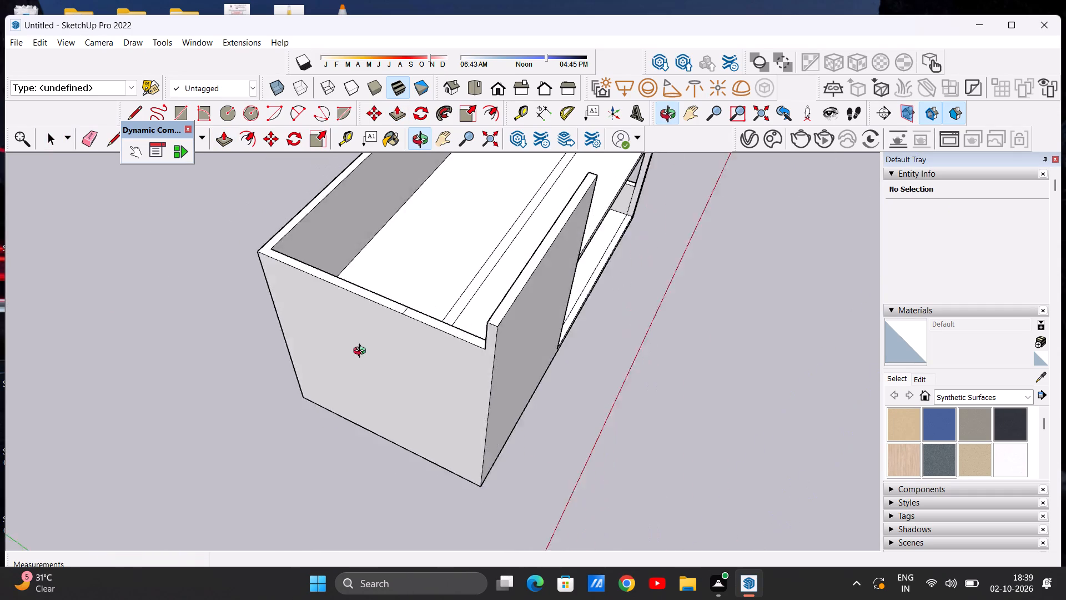
{"action": "middle_click_drag", "start_coordinate": [362, 352], "coordinate": [331, 403]}
{"action": "scroll", "coordinate": [393, 362], "scroll_direction": "up", "scroll_amount": 11}
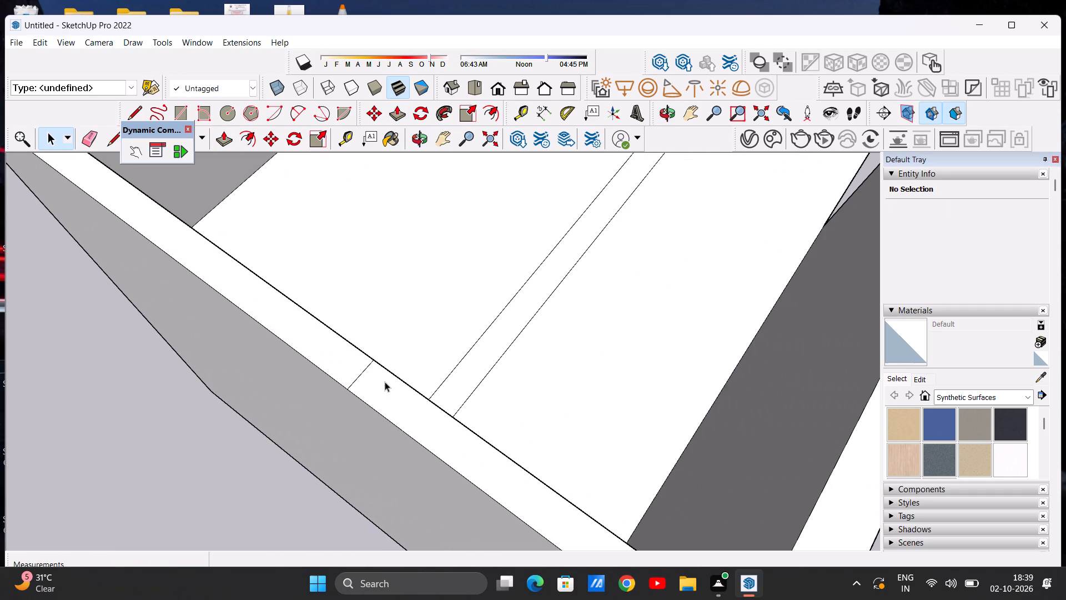
{"action": "key", "text": "e"}
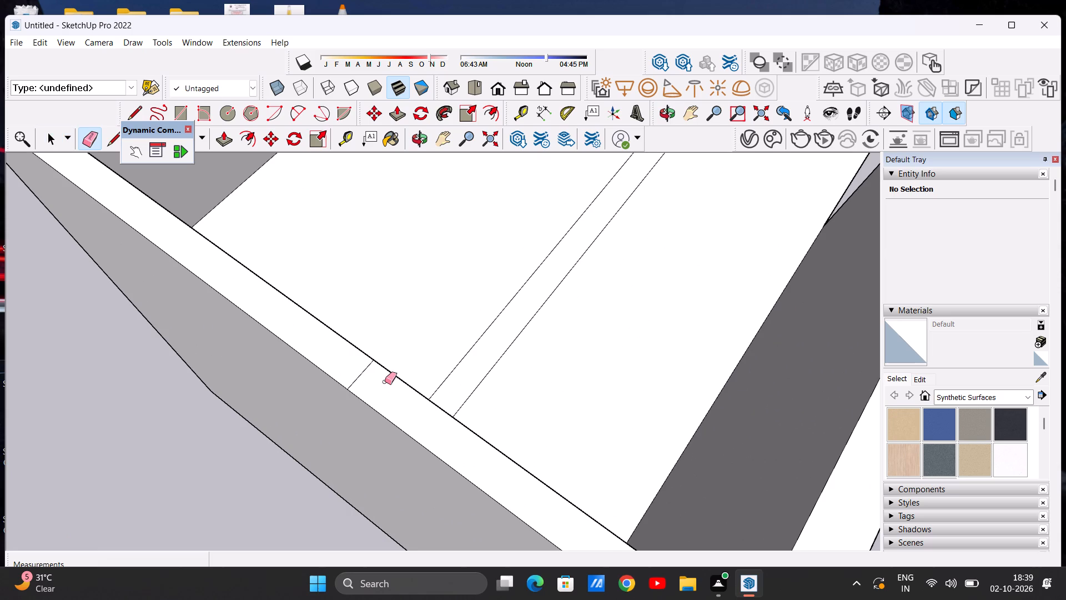
{"action": "scroll", "coordinate": [373, 383], "scroll_direction": "up", "scroll_amount": 5}
{"action": "left_click_drag", "start_coordinate": [351, 363], "coordinate": [361, 372]}
{"action": "key", "text": "space"}
Erase the vertical seam line on the inner face of the upper-storey long back wall.
{"action": "scroll", "coordinate": [363, 387], "scroll_direction": "down", "scroll_amount": 2}
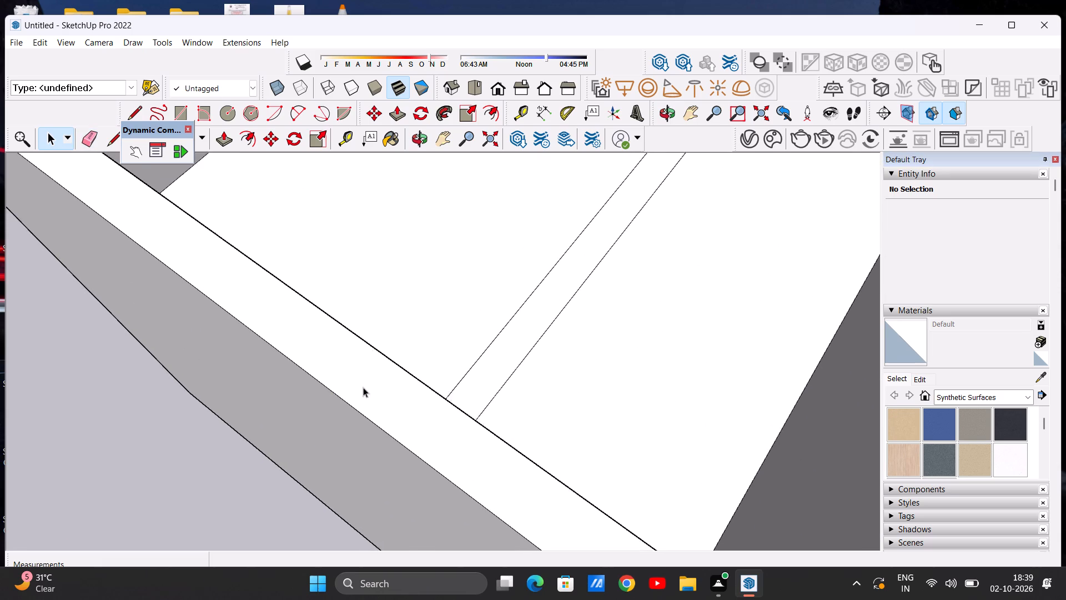
{"action": "scroll", "coordinate": [363, 387], "scroll_direction": "down", "scroll_amount": 20}
{"action": "scroll", "coordinate": [363, 387], "scroll_direction": "down", "scroll_amount": 10}
{"action": "middle_click_drag", "start_coordinate": [474, 361], "coordinate": [363, 214]}
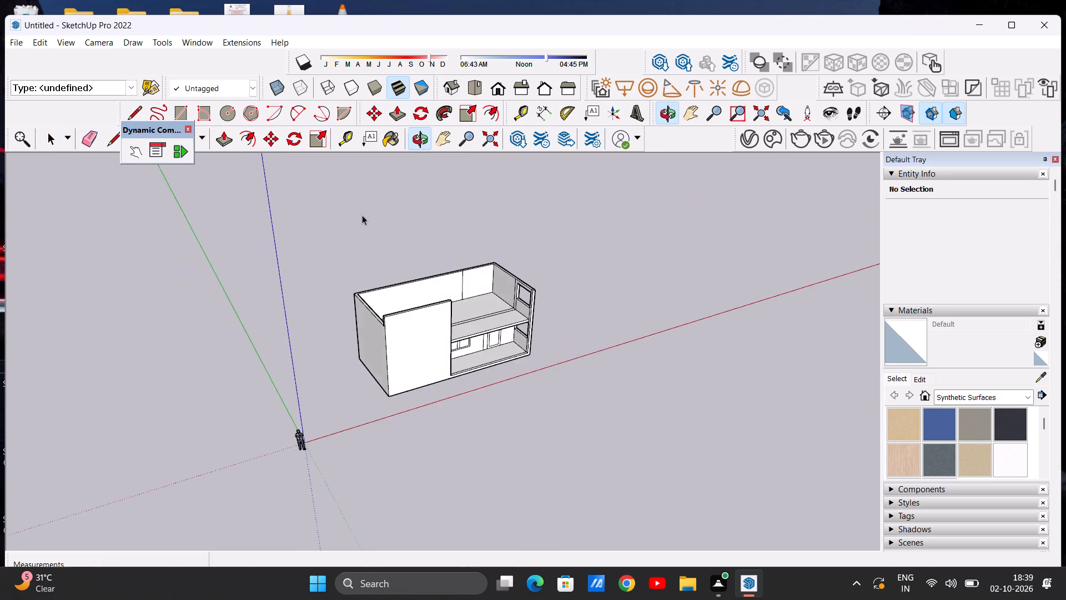
{"action": "middle_click_drag", "start_coordinate": [575, 368], "coordinate": [406, 347]}
{"action": "scroll", "coordinate": [515, 311], "scroll_direction": "up", "scroll_amount": 12}
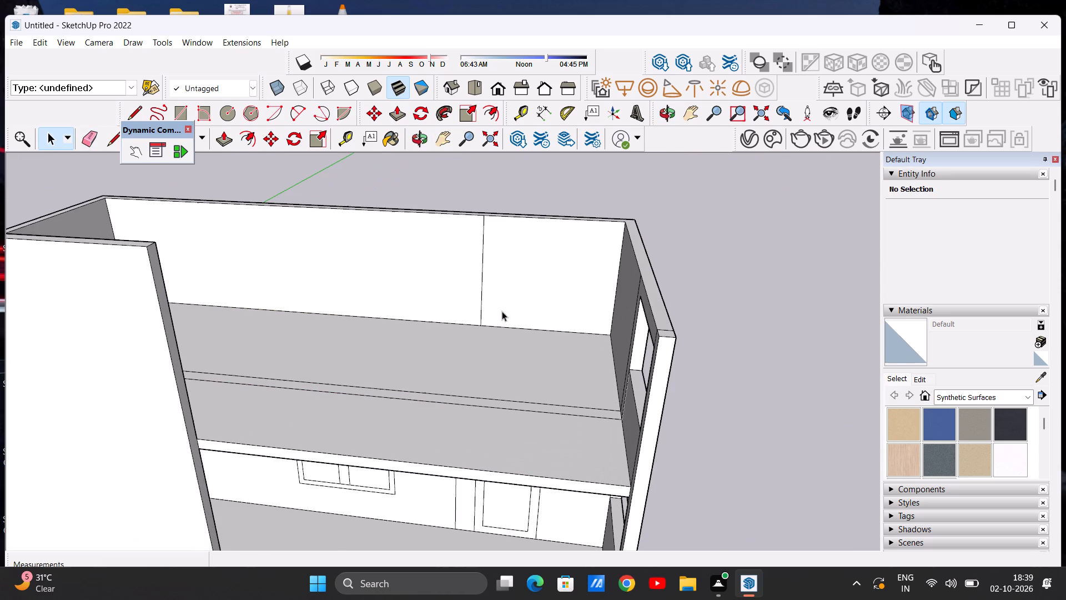
{"action": "key", "text": "e"}
{"action": "left_click_drag", "start_coordinate": [481, 292], "coordinate": [508, 291]}
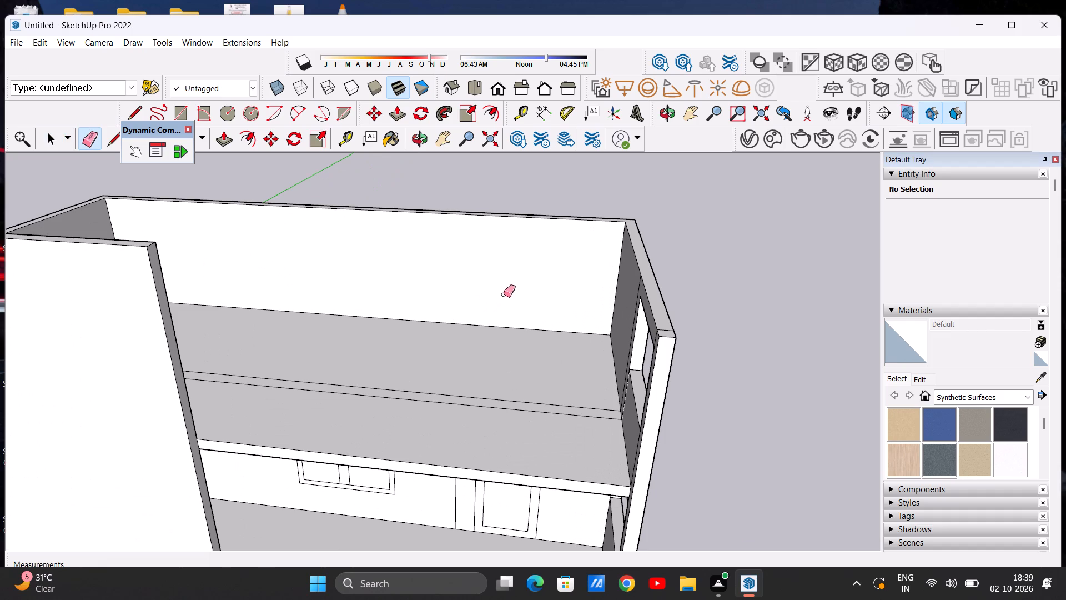
Erase the two vertical seam lines on the inner face of the upper-storey windowless end wall.
{"action": "scroll", "coordinate": [510, 368], "scroll_direction": "down", "scroll_amount": 10}
{"action": "middle_click_drag", "start_coordinate": [496, 351], "coordinate": [317, 444]}
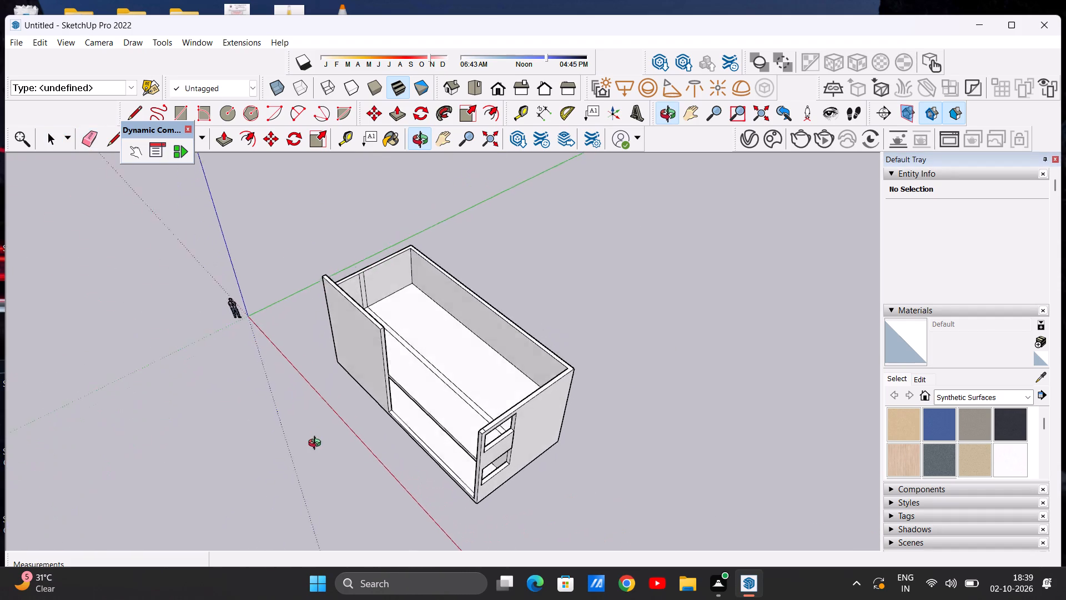
{"action": "middle_click_drag", "start_coordinate": [317, 444], "coordinate": [311, 462]}
{"action": "scroll", "coordinate": [381, 279], "scroll_direction": "up", "scroll_amount": 11}
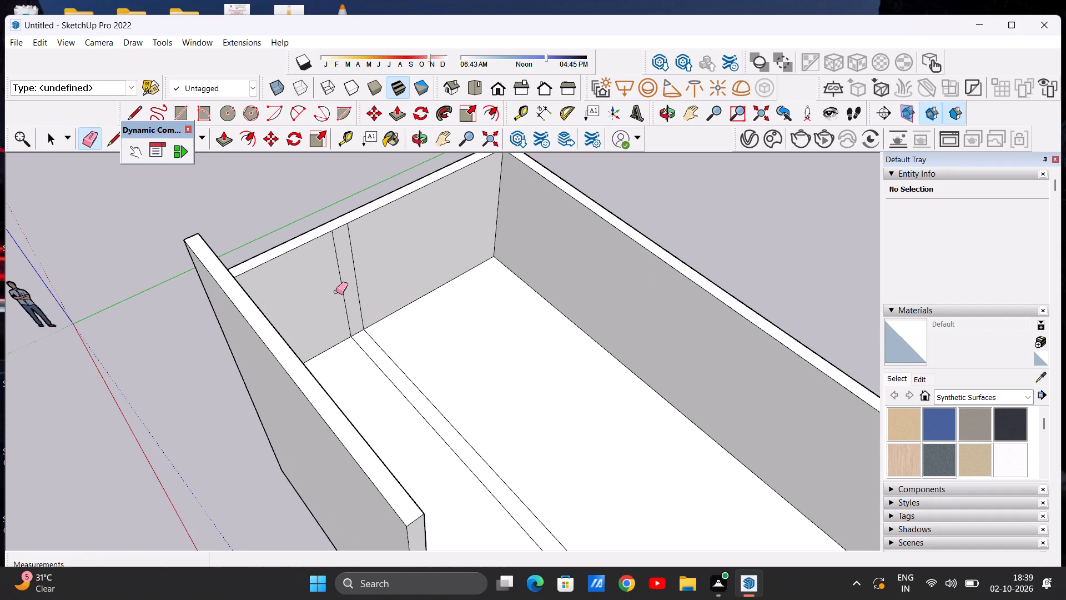
{"action": "left_click_drag", "start_coordinate": [335, 291], "coordinate": [356, 282]}
Erase the full-height vertical seam line beside the upper window opening on the windowed end wall's inner face.
{"action": "scroll", "coordinate": [395, 342], "scroll_direction": "down", "scroll_amount": 10}
{"action": "middle_click_drag", "start_coordinate": [438, 528], "coordinate": [482, 353]}
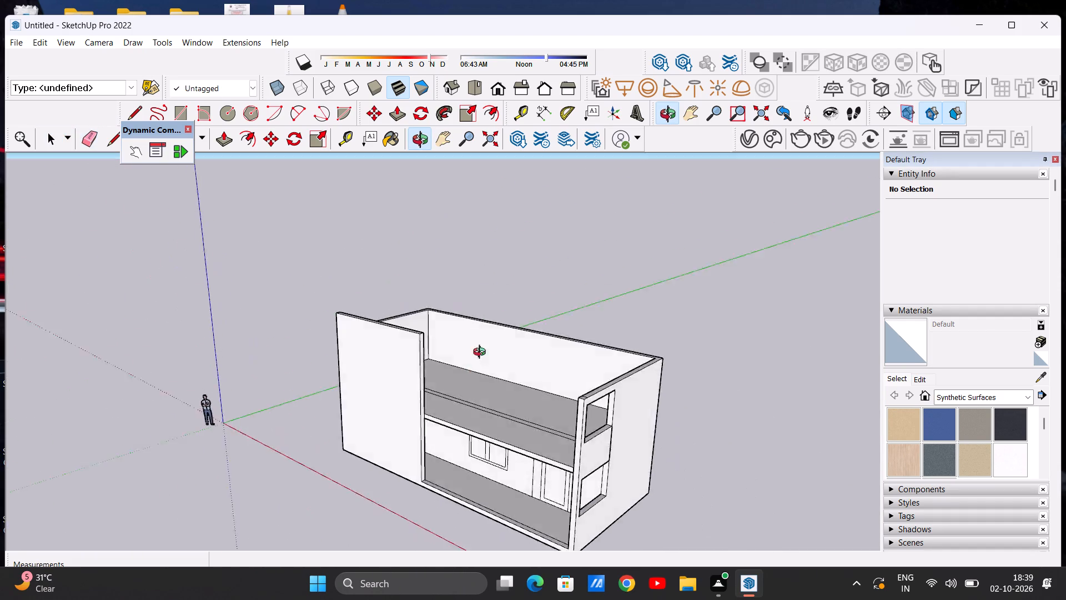
{"action": "middle_click_drag", "start_coordinate": [482, 353], "coordinate": [481, 314]}
{"action": "scroll", "coordinate": [527, 448], "scroll_direction": "up", "scroll_amount": 7}
{"action": "middle_click_drag", "start_coordinate": [480, 443], "coordinate": [627, 414]}
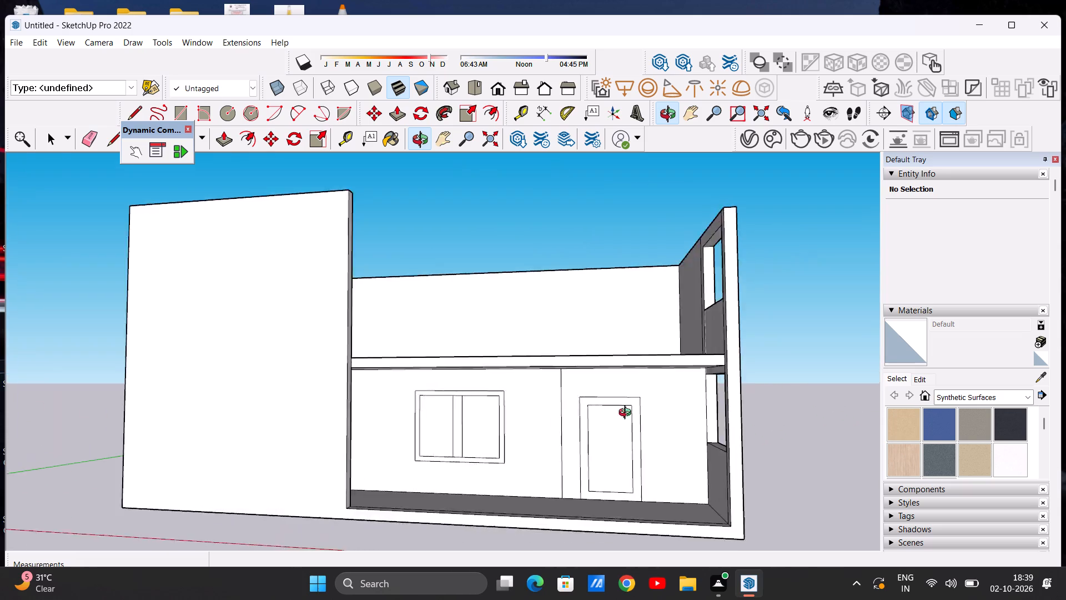
{"action": "middle_click_drag", "start_coordinate": [627, 414], "coordinate": [664, 496]}
{"action": "scroll", "coordinate": [589, 503], "scroll_direction": "down", "scroll_amount": 5}
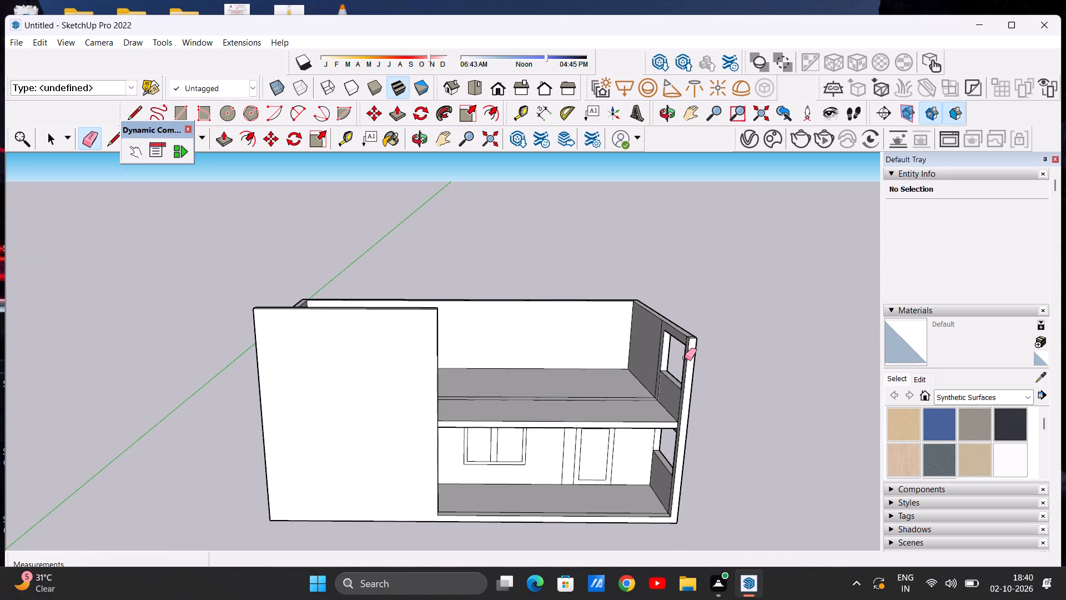
{"action": "scroll", "coordinate": [670, 352], "scroll_direction": "up", "scroll_amount": 5}
{"action": "middle_click_drag", "start_coordinate": [614, 362], "coordinate": [692, 398]}
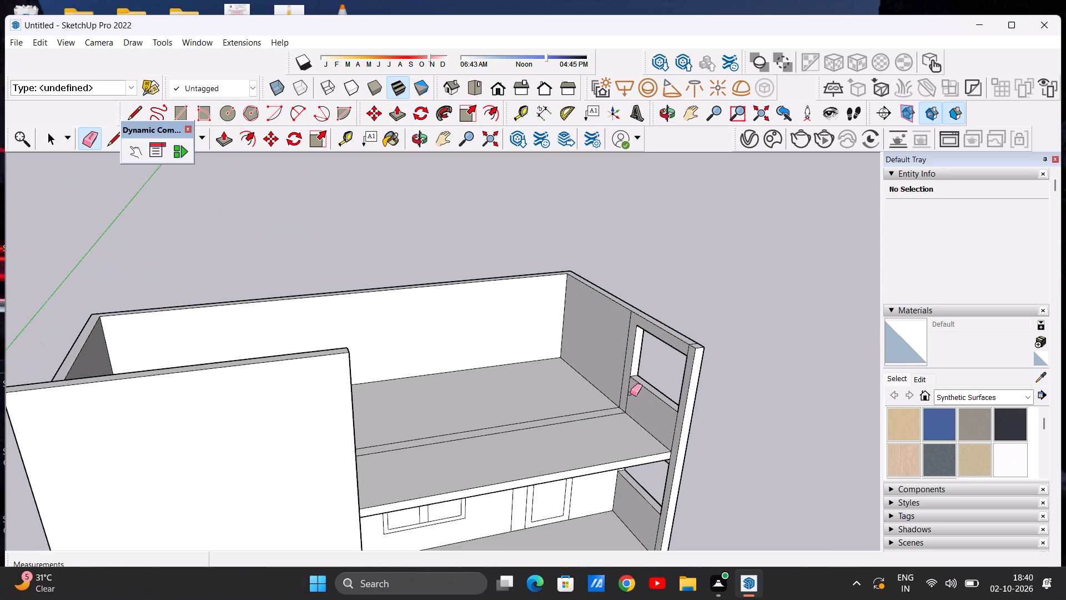
{"action": "scroll", "coordinate": [625, 379], "scroll_direction": "up", "scroll_amount": 6}
{"action": "scroll", "coordinate": [569, 377], "scroll_direction": "down", "scroll_amount": 7}
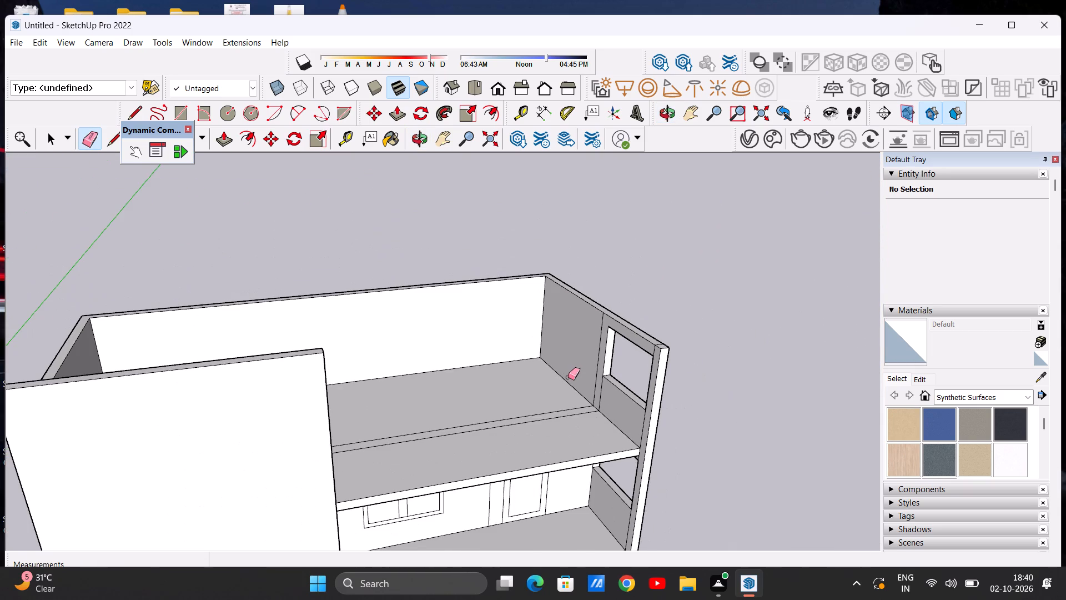
{"action": "scroll", "coordinate": [568, 377], "scroll_direction": "down", "scroll_amount": 6}
{"action": "middle_click_drag", "start_coordinate": [566, 388], "coordinate": [620, 402]}
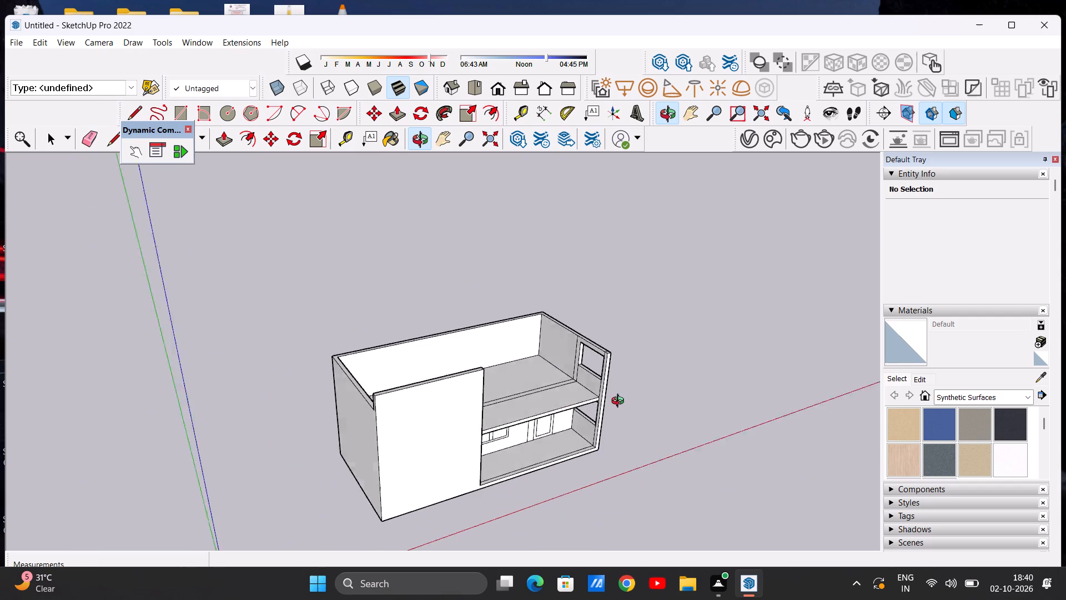
{"action": "middle_click_drag", "start_coordinate": [620, 402], "coordinate": [620, 395]}
{"action": "scroll", "coordinate": [580, 356], "scroll_direction": "up", "scroll_amount": 11}
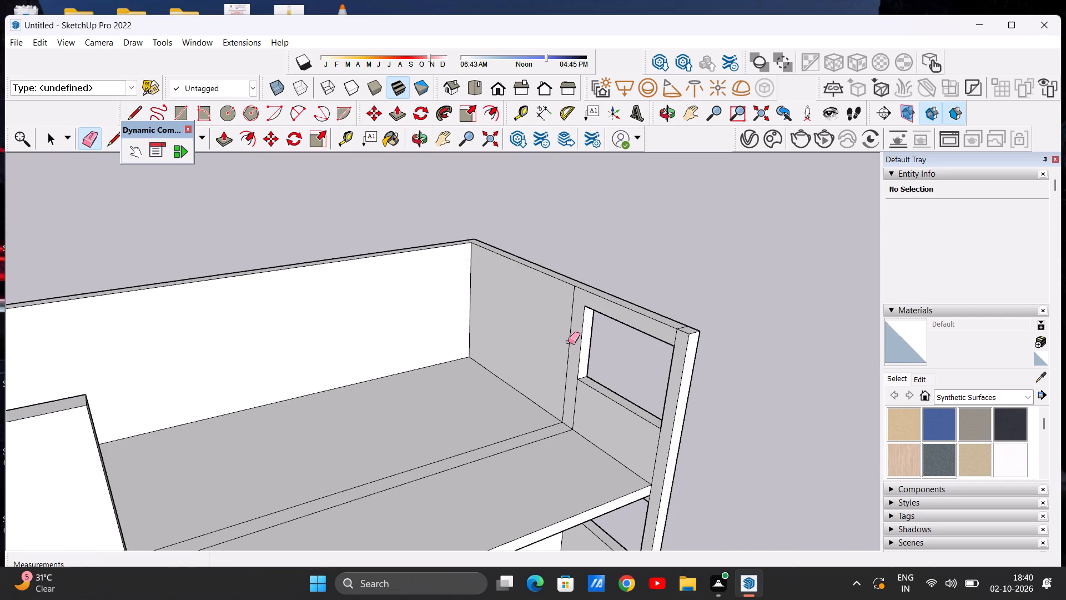
{"action": "left_click", "coordinate": [570, 337]}
{"action": "key", "text": "space"}
Erase the short vertical line running from the upper window opening's sill corner down to the floor.
{"action": "scroll", "coordinate": [592, 406], "scroll_direction": "up", "scroll_amount": 4}
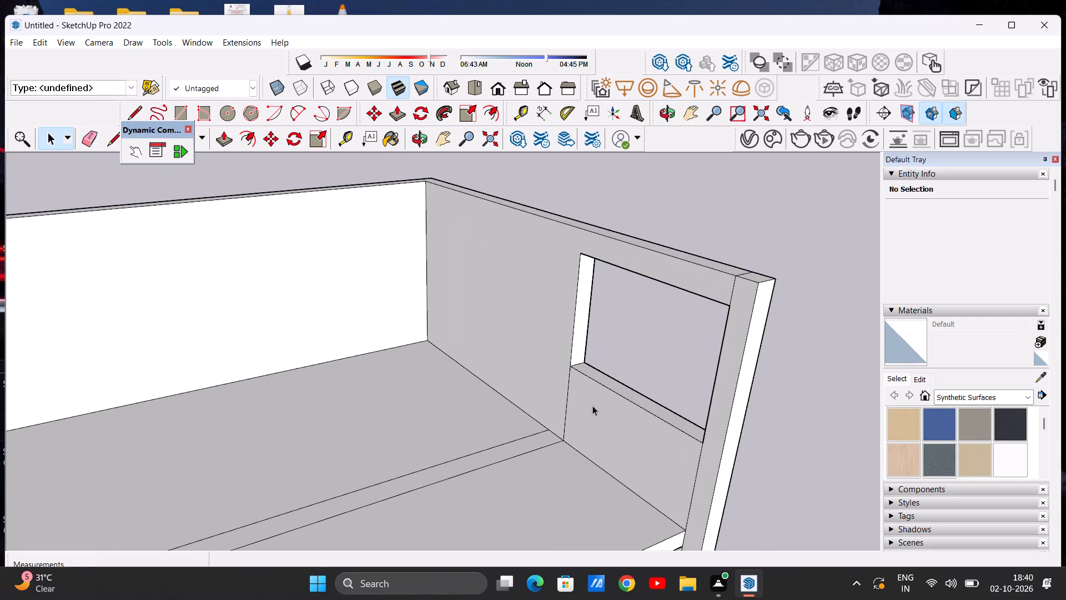
{"action": "key", "text": "e"}
{"action": "scroll", "coordinate": [576, 406], "scroll_direction": "up", "scroll_amount": 7}
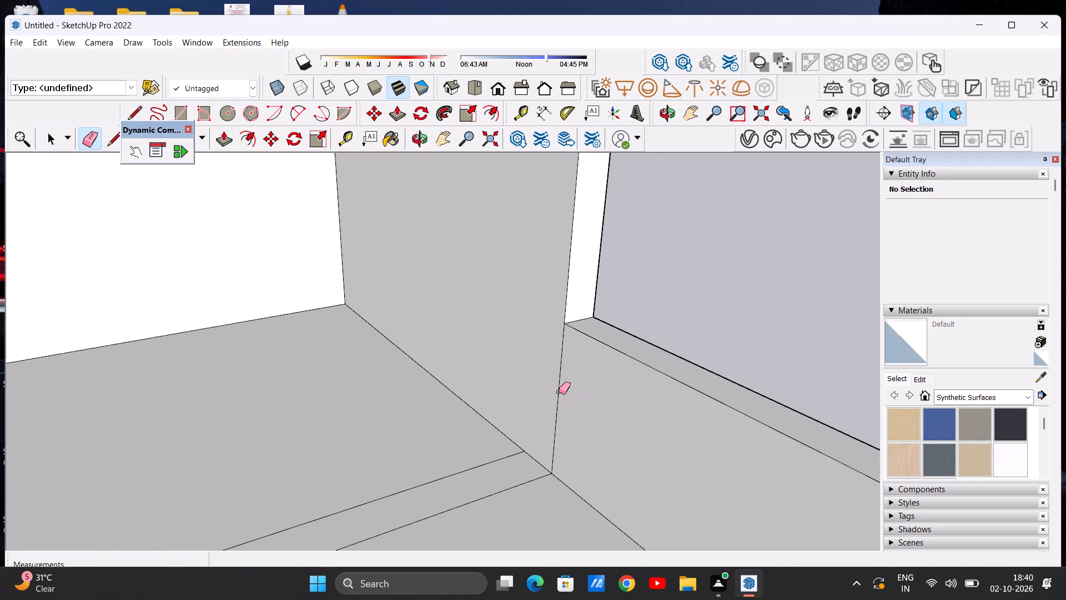
{"action": "left_click", "coordinate": [559, 392]}
{"action": "key", "text": "space"}
Push/Pull the narrow wall strip on the upper floor up 9' 3 1/2" to the top of the outer walls.
{"action": "scroll", "coordinate": [547, 387], "scroll_direction": "down", "scroll_amount": 10}
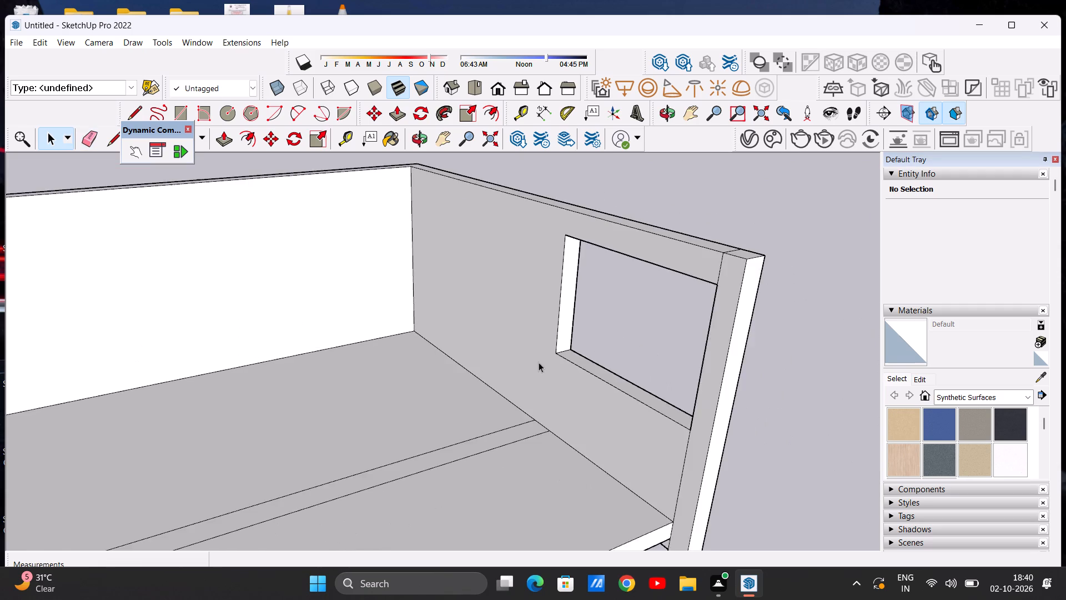
{"action": "scroll", "coordinate": [539, 362], "scroll_direction": "down", "scroll_amount": 14}
{"action": "middle_click_drag", "start_coordinate": [524, 420], "coordinate": [336, 293]}
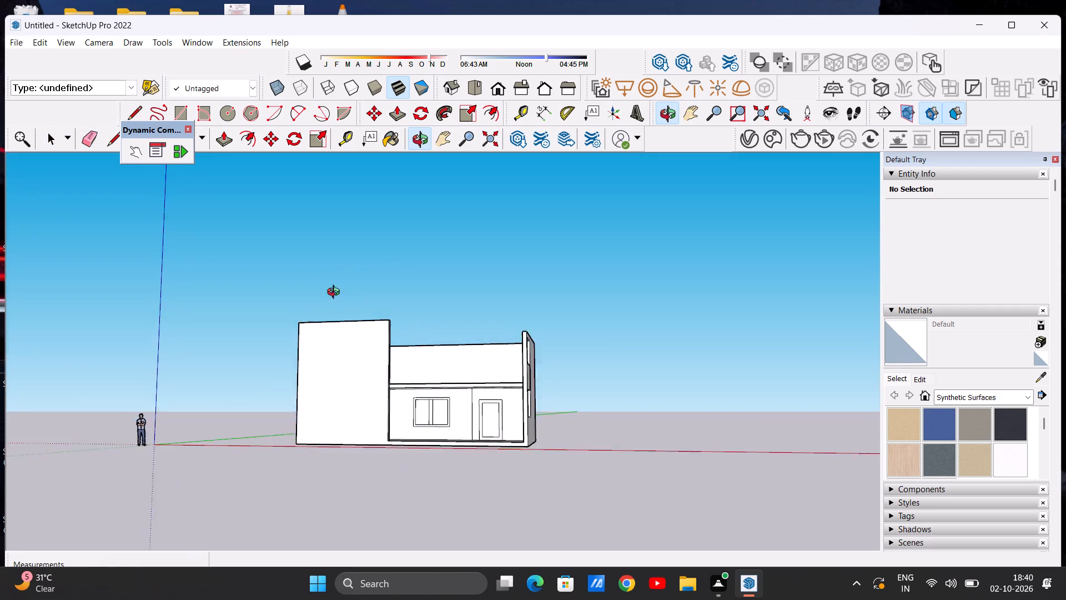
{"action": "middle_click_drag", "start_coordinate": [336, 293], "coordinate": [388, 537]}
{"action": "scroll", "coordinate": [500, 418], "scroll_direction": "up", "scroll_amount": 6}
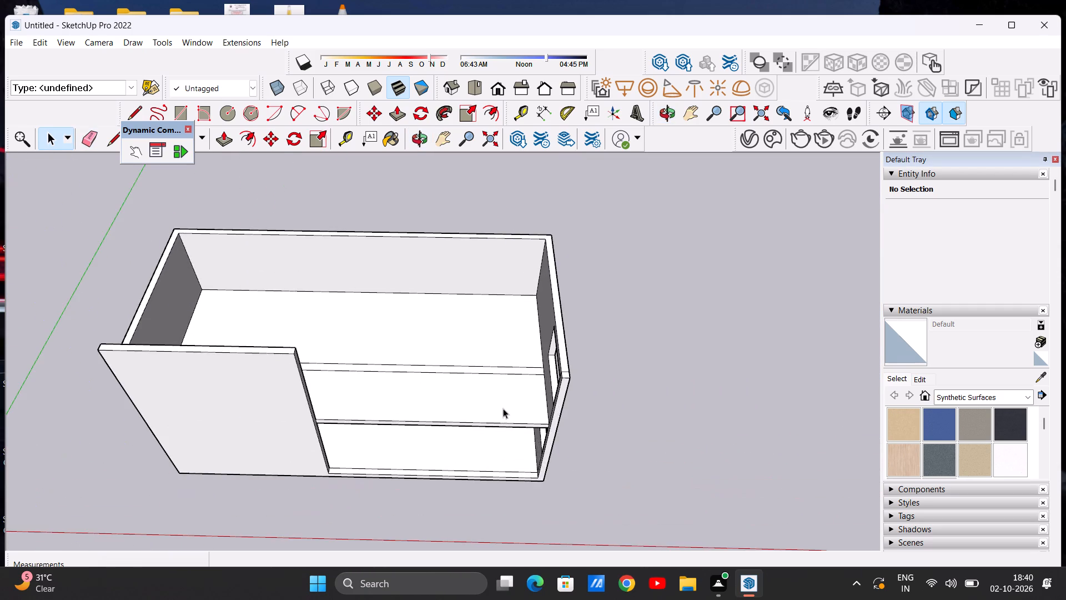
{"action": "middle_click_drag", "start_coordinate": [505, 409], "coordinate": [508, 487]}
{"action": "scroll", "coordinate": [541, 364], "scroll_direction": "down", "scroll_amount": 5}
{"action": "scroll", "coordinate": [518, 354], "scroll_direction": "up", "scroll_amount": 4}
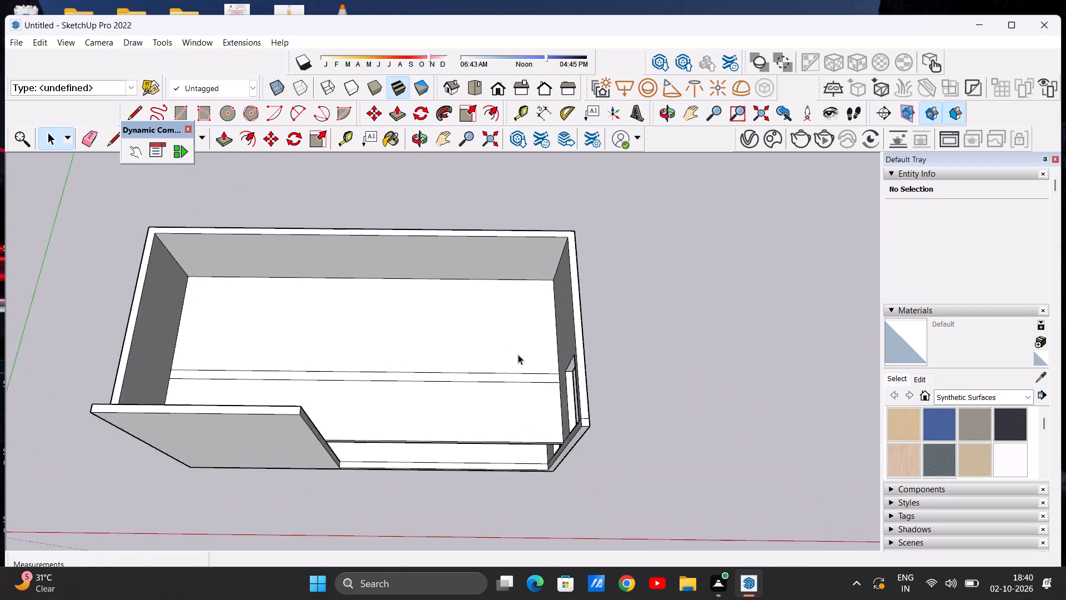
{"action": "scroll", "coordinate": [518, 354], "scroll_direction": "up", "scroll_amount": 3}
{"action": "scroll", "coordinate": [560, 364], "scroll_direction": "down", "scroll_amount": 4}
{"action": "scroll", "coordinate": [520, 371], "scroll_direction": "up", "scroll_amount": 3}
{"action": "scroll", "coordinate": [568, 386], "scroll_direction": "down", "scroll_amount": 7}
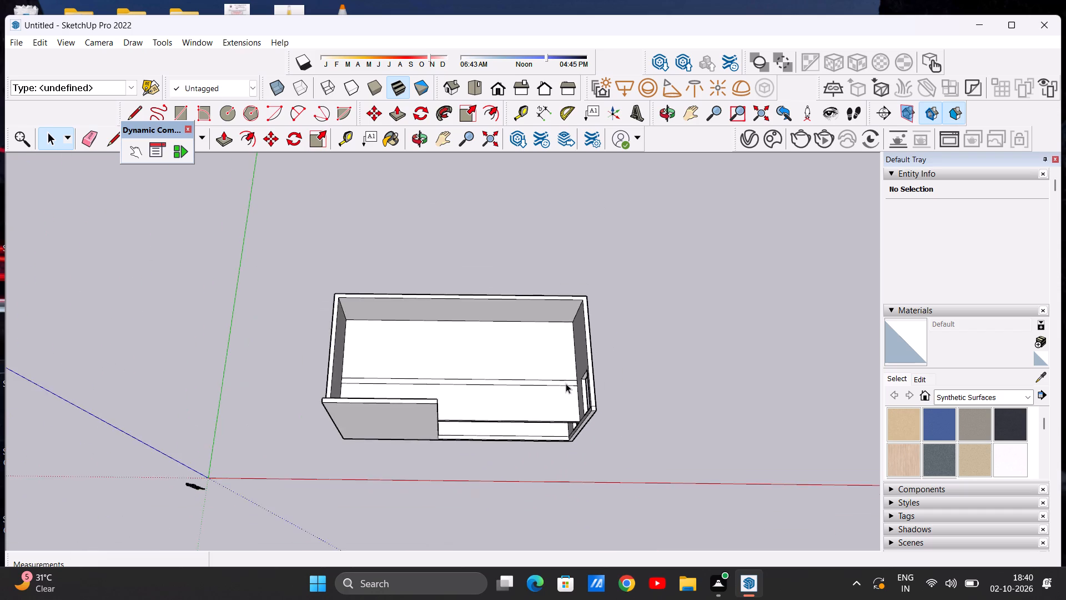
{"action": "scroll", "coordinate": [515, 370], "scroll_direction": "up", "scroll_amount": 6}
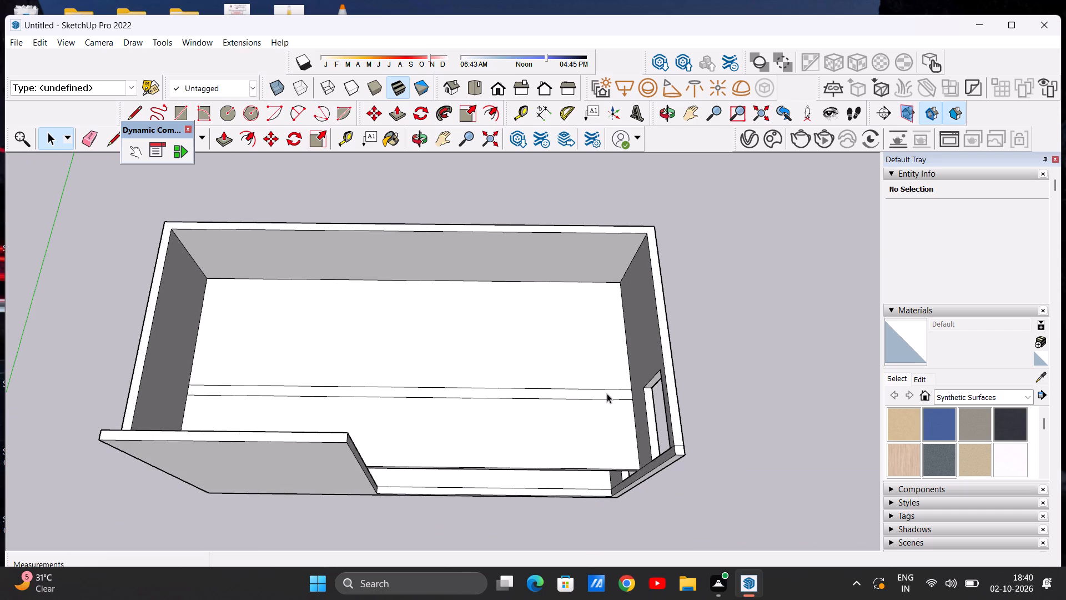
{"action": "key", "text": "p"}
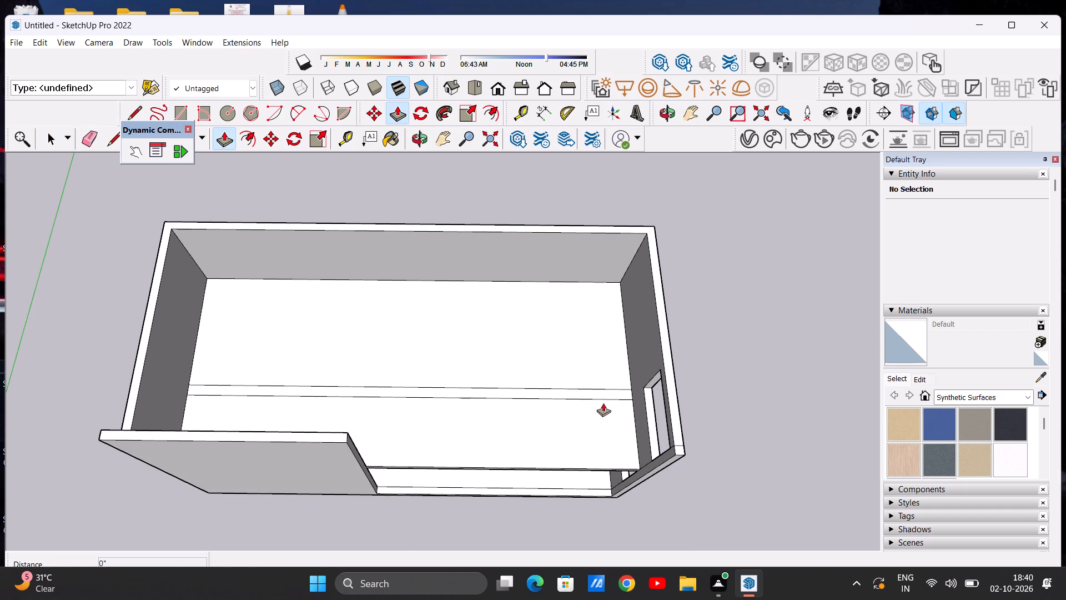
{"action": "left_click", "coordinate": [623, 389]}
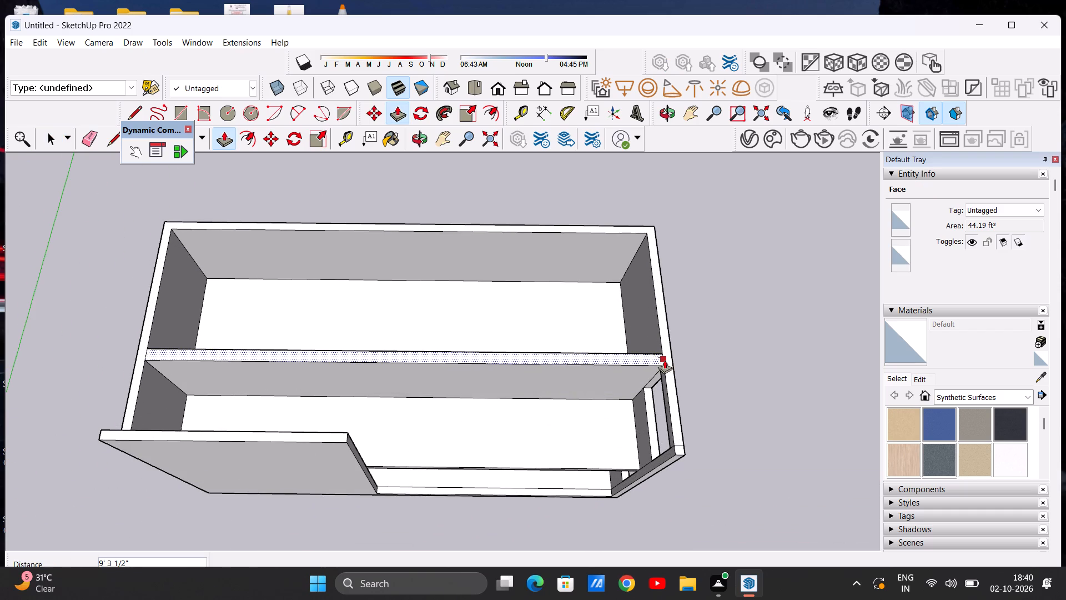
{"action": "left_click", "coordinate": [666, 365]}
{"action": "key", "text": "space"}
Examine the front of the house, comparing the upper-storey interior wall with the ground-floor window and door wall.
{"action": "scroll", "coordinate": [614, 359], "scroll_direction": "down", "scroll_amount": 10}
{"action": "middle_click_drag", "start_coordinate": [606, 412], "coordinate": [627, 197]}
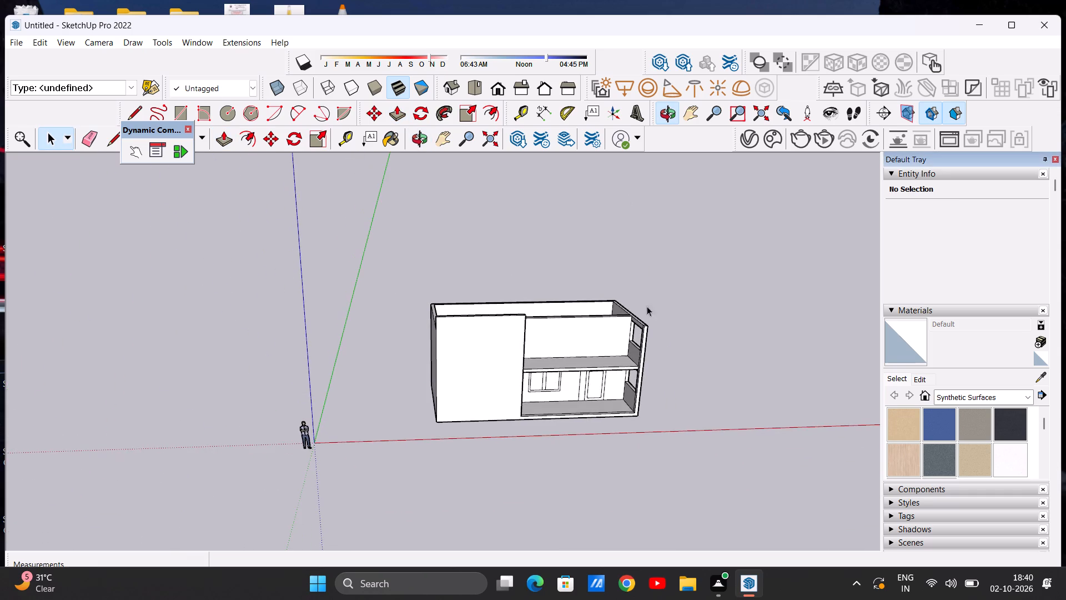
{"action": "middle_click_drag", "start_coordinate": [641, 389], "coordinate": [620, 328]}
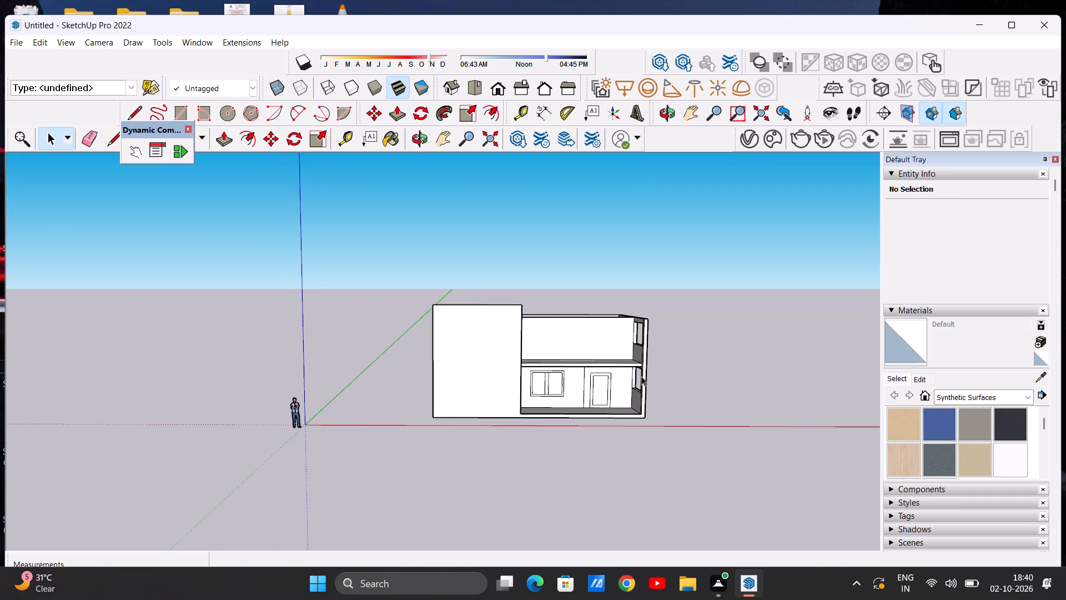
{"action": "scroll", "coordinate": [643, 378], "scroll_direction": "up", "scroll_amount": 3}
{"action": "scroll", "coordinate": [607, 370], "scroll_direction": "down", "scroll_amount": 1}
{"action": "scroll", "coordinate": [597, 326], "scroll_direction": "up", "scroll_amount": 7}
{"action": "scroll", "coordinate": [601, 341], "scroll_direction": "down", "scroll_amount": 4}
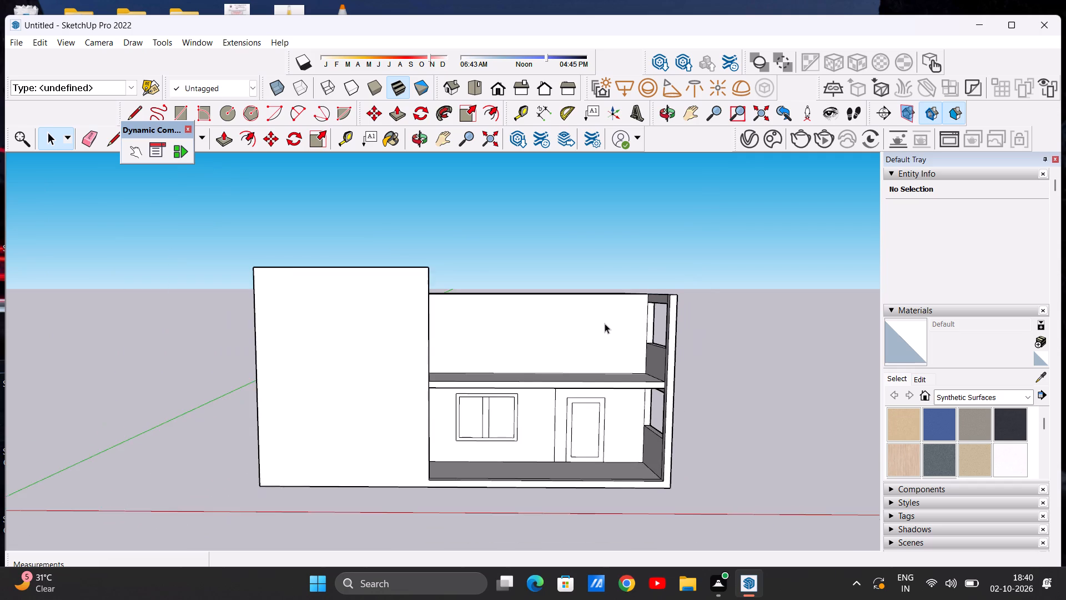
{"action": "scroll", "coordinate": [605, 323], "scroll_direction": "up", "scroll_amount": 4}
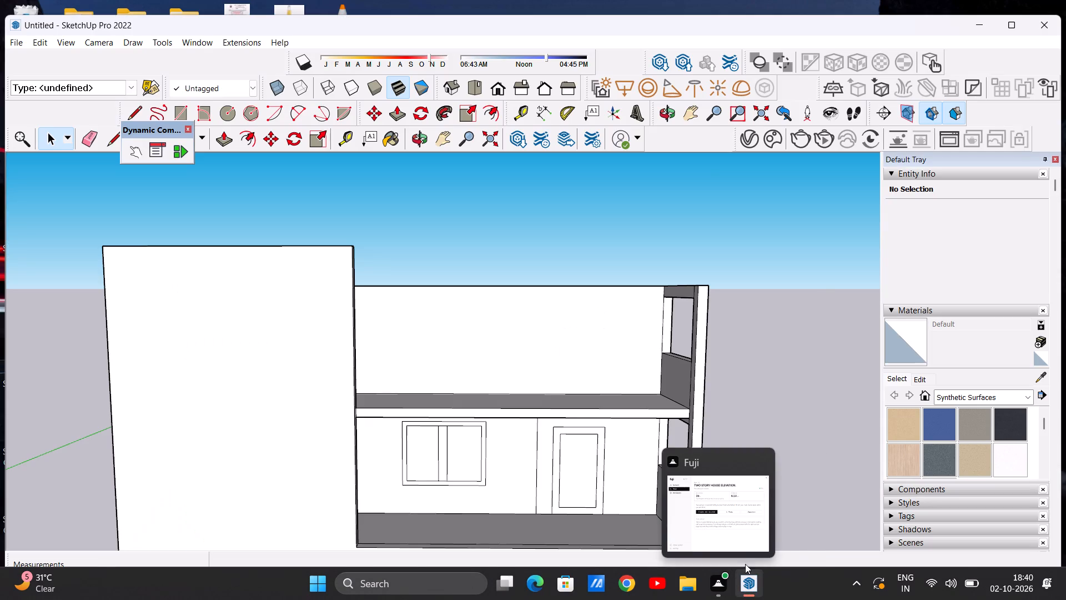
{"action": "left_click", "coordinate": [736, 526]}
{"action": "scroll", "coordinate": [597, 394], "scroll_direction": "down", "scroll_amount": 8}
{"action": "scroll", "coordinate": [480, 372], "scroll_direction": "up", "scroll_amount": 4}
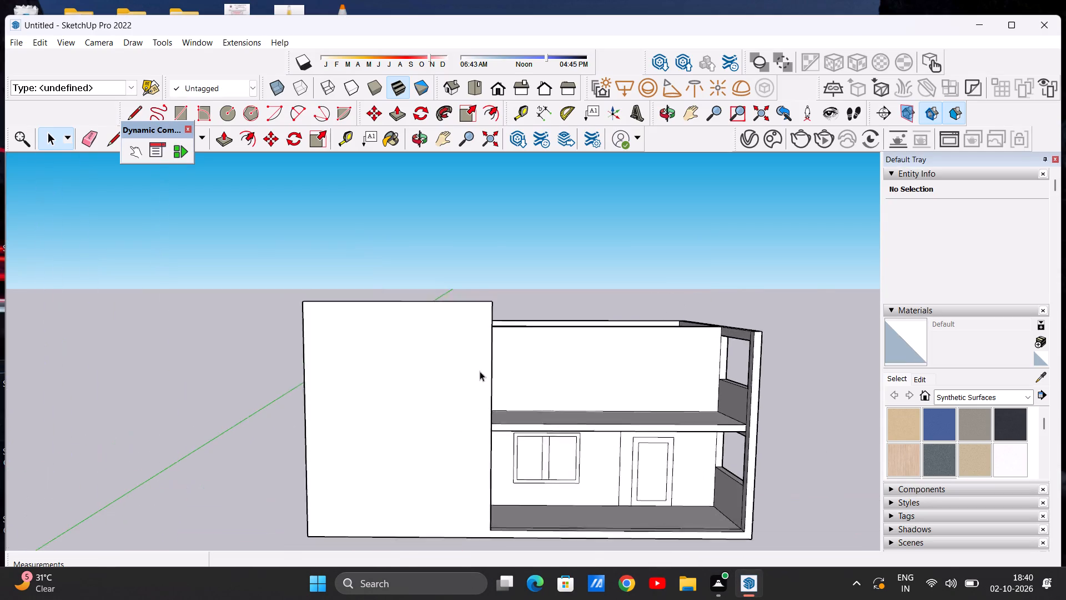
{"action": "scroll", "coordinate": [480, 371], "scroll_direction": "up", "scroll_amount": 2}
{"action": "scroll", "coordinate": [465, 391], "scroll_direction": "down", "scroll_amount": 3}
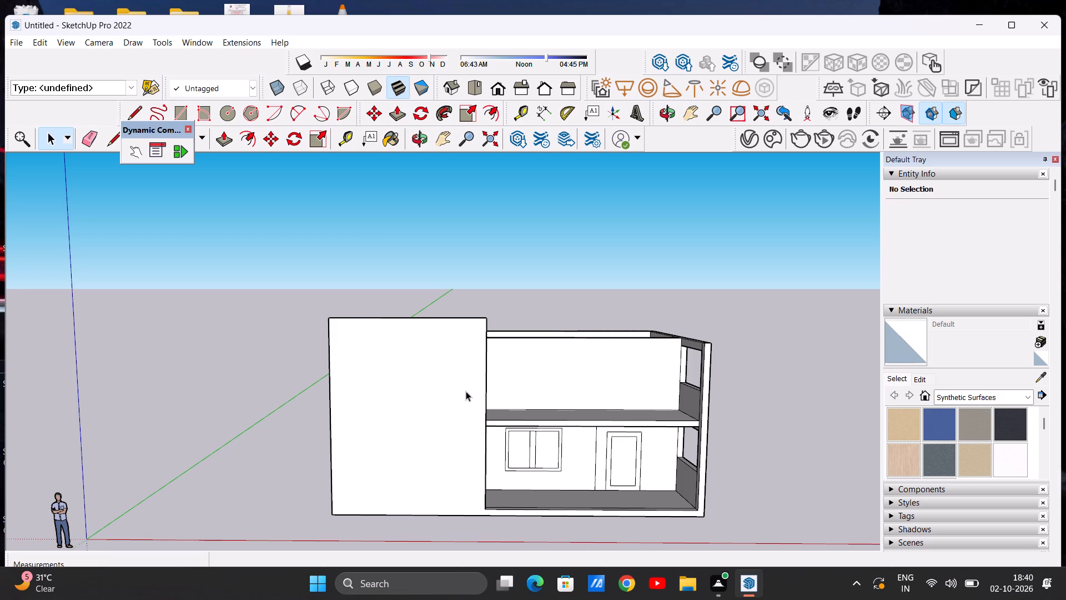
{"action": "scroll", "coordinate": [466, 391], "scroll_direction": "down", "scroll_amount": 4}
{"action": "scroll", "coordinate": [518, 401], "scroll_direction": "down", "scroll_amount": 4}
{"action": "scroll", "coordinate": [566, 389], "scroll_direction": "up", "scroll_amount": 3}
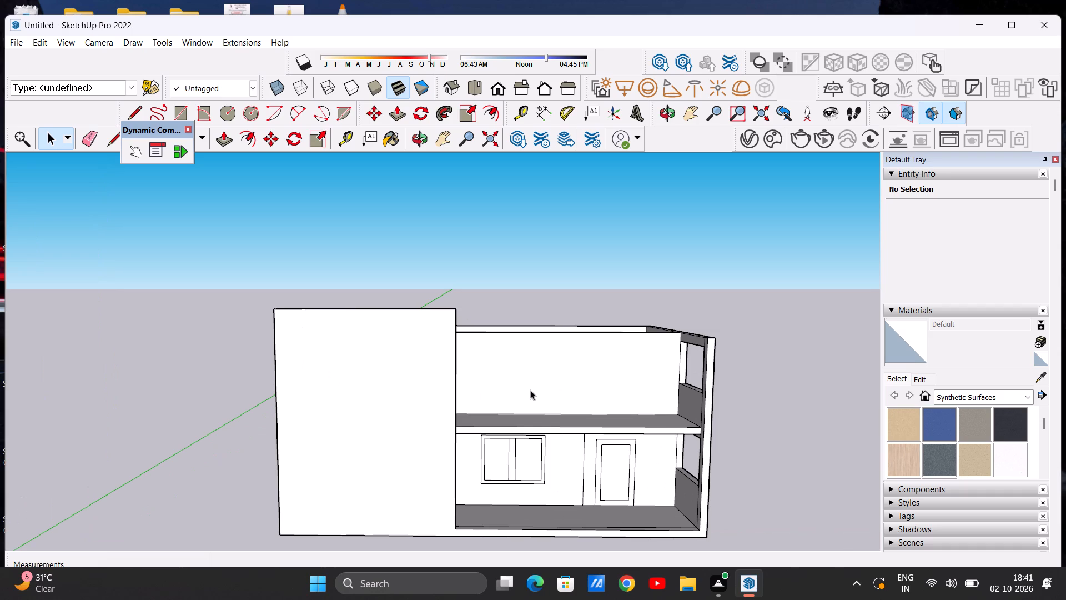
{"action": "scroll", "coordinate": [544, 387], "scroll_direction": "down", "scroll_amount": 2}
{"action": "scroll", "coordinate": [563, 412], "scroll_direction": "up", "scroll_amount": 1}
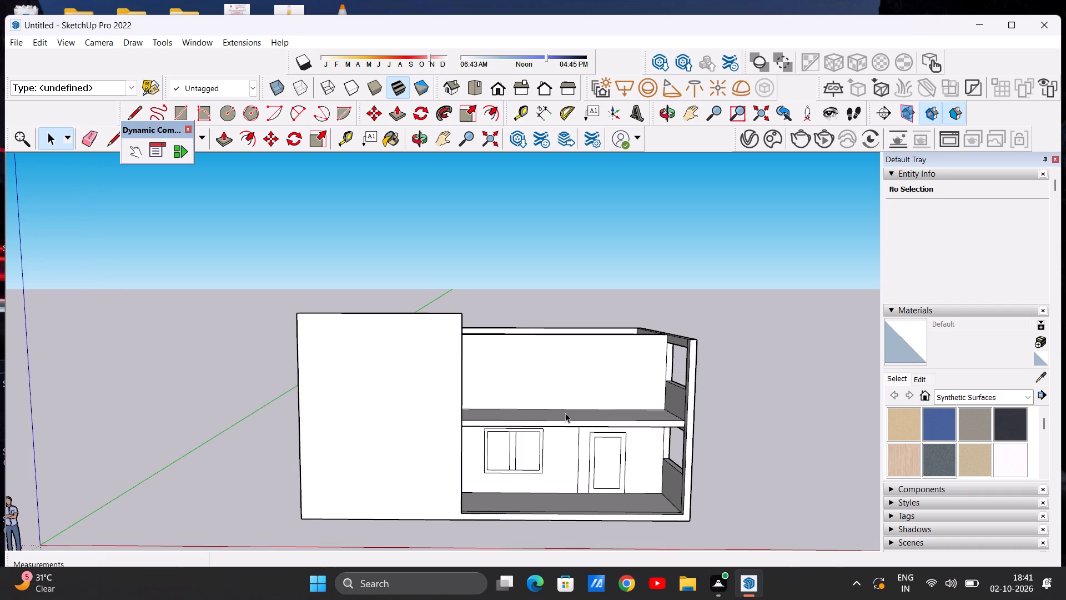
{"action": "scroll", "coordinate": [571, 413], "scroll_direction": "down", "scroll_amount": 3}
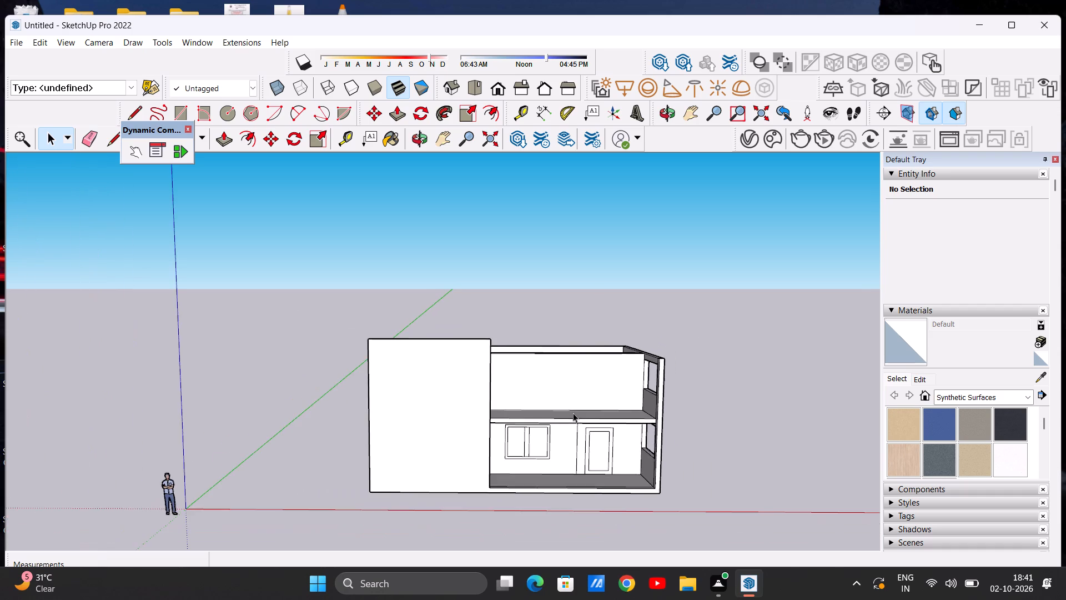
{"action": "scroll", "coordinate": [633, 374], "scroll_direction": "up", "scroll_amount": 2}
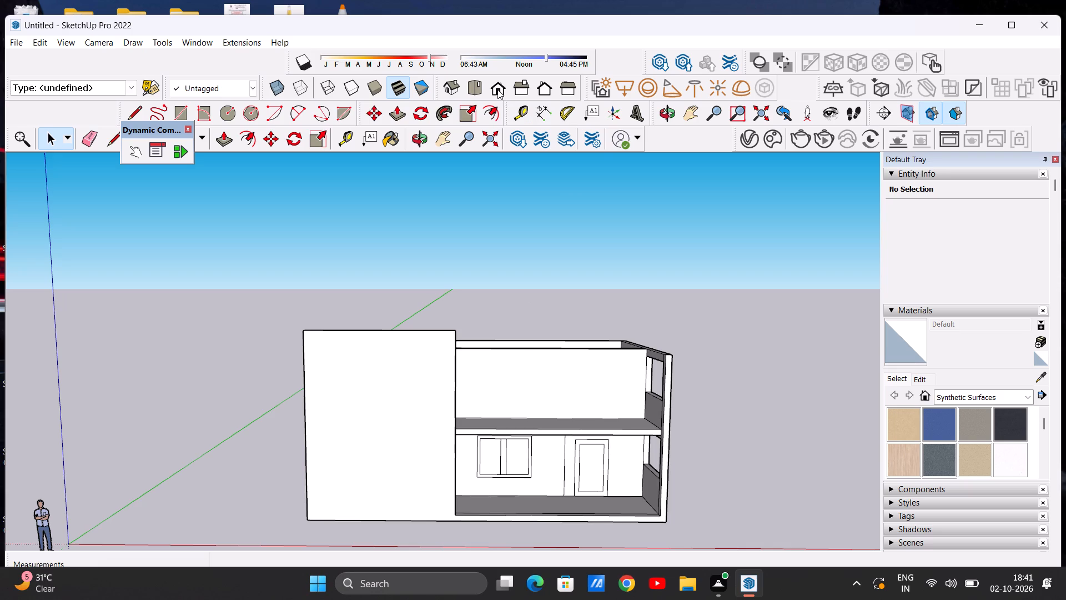
Draw a door rectangle about 4' 8 7/16" by 7' 10 1/2" on the upper-storey interior wall, rising from its floor edge.
{"action": "left_click", "coordinate": [497, 89]}
{"action": "scroll", "coordinate": [683, 274], "scroll_direction": "up", "scroll_amount": 5}
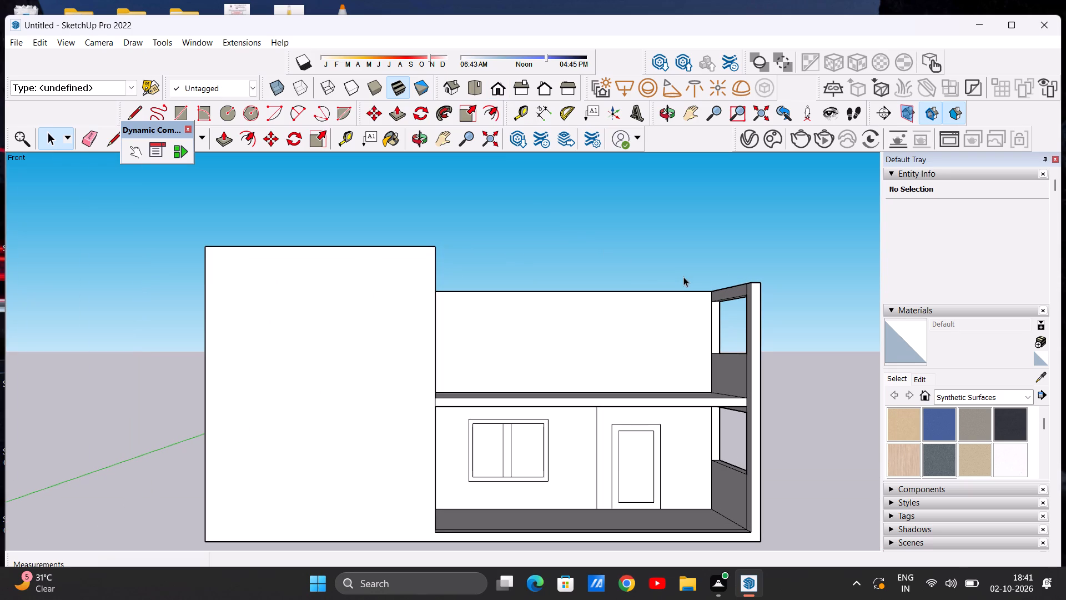
{"action": "scroll", "coordinate": [683, 277], "scroll_direction": "up", "scroll_amount": 1}
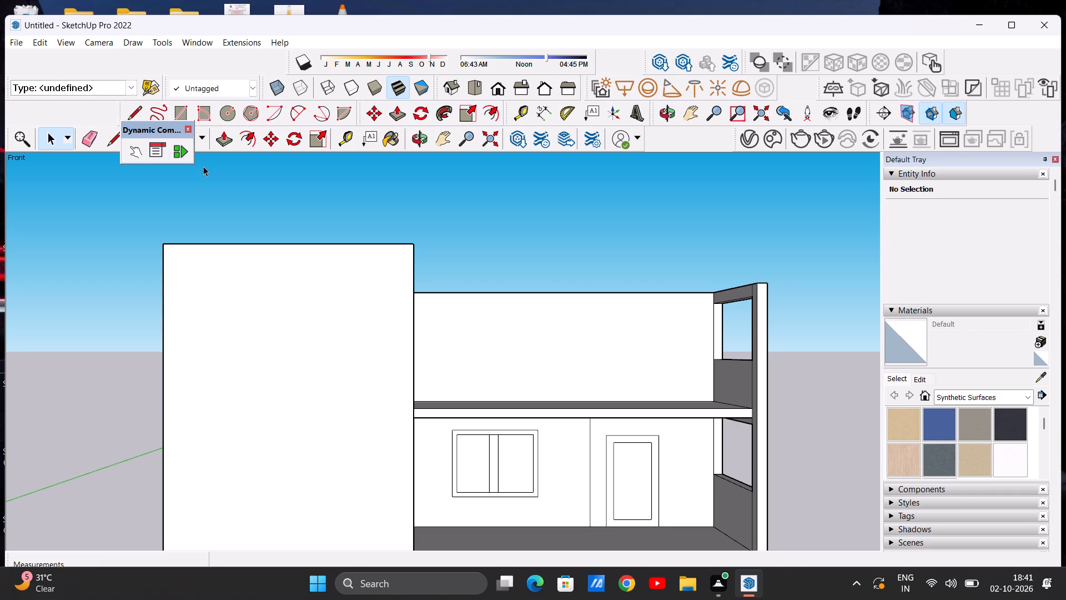
{"action": "key", "text": "r"}
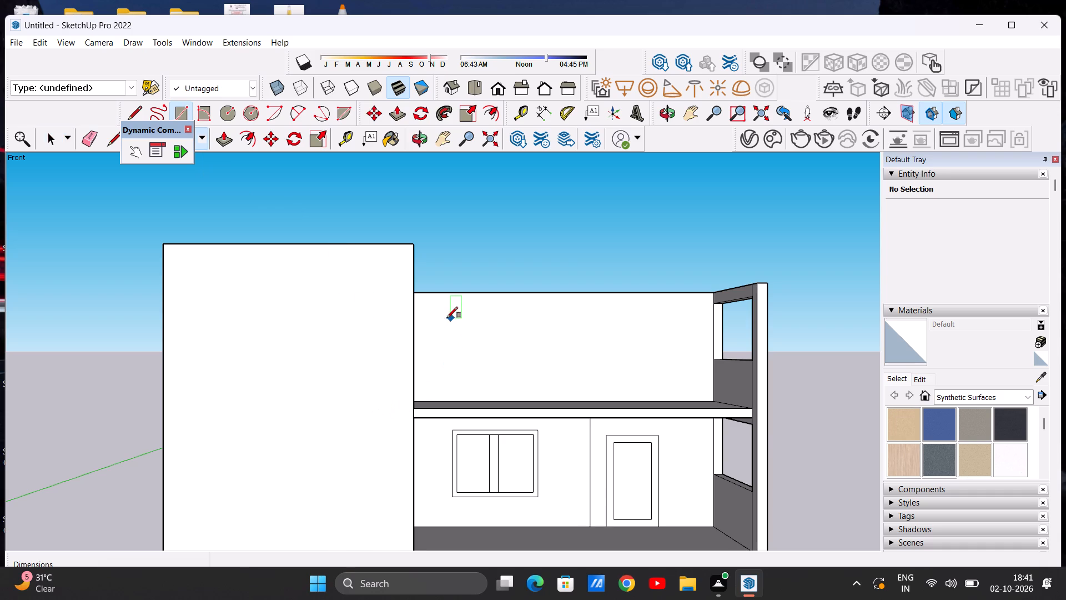
{"action": "scroll", "coordinate": [469, 319], "scroll_direction": "up", "scroll_amount": 4}
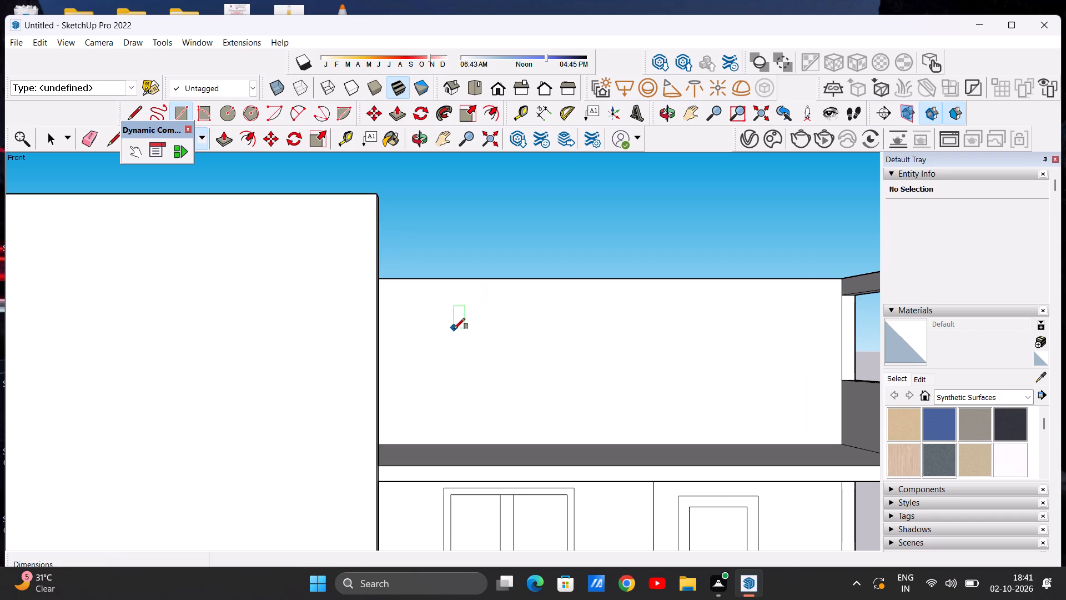
{"action": "left_click", "coordinate": [643, 444]}
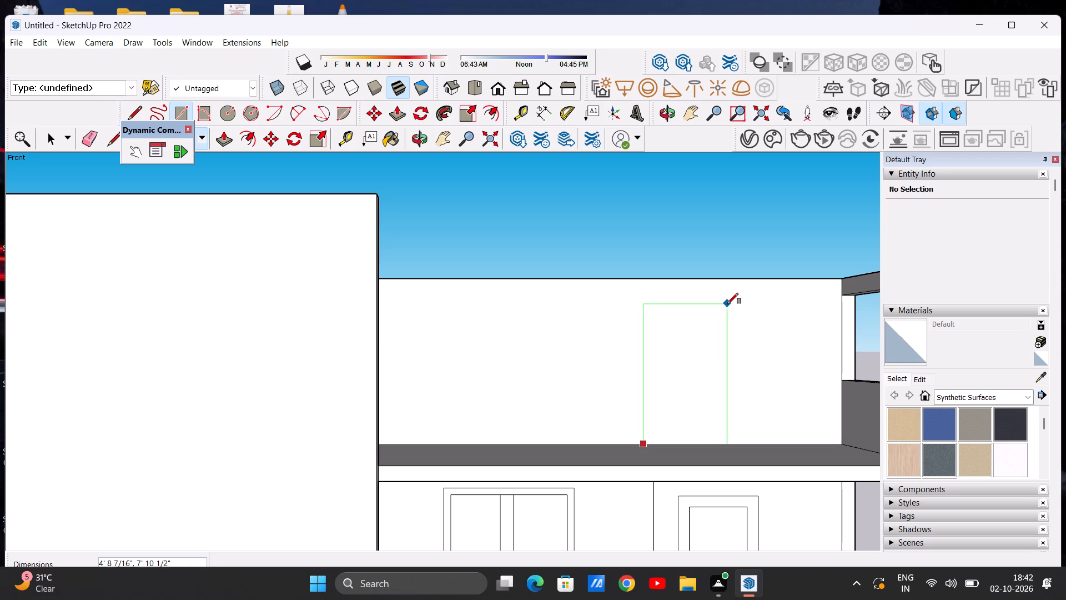
{"action": "left_click", "coordinate": [727, 304]}
{"action": "key", "text": "space"}
Draw a window rectangle about 6' 1/4" by 5' 7 5/16" on the upper-storey interior wall, above the ground-floor window.
{"action": "scroll", "coordinate": [607, 312], "scroll_direction": "down", "scroll_amount": 10}
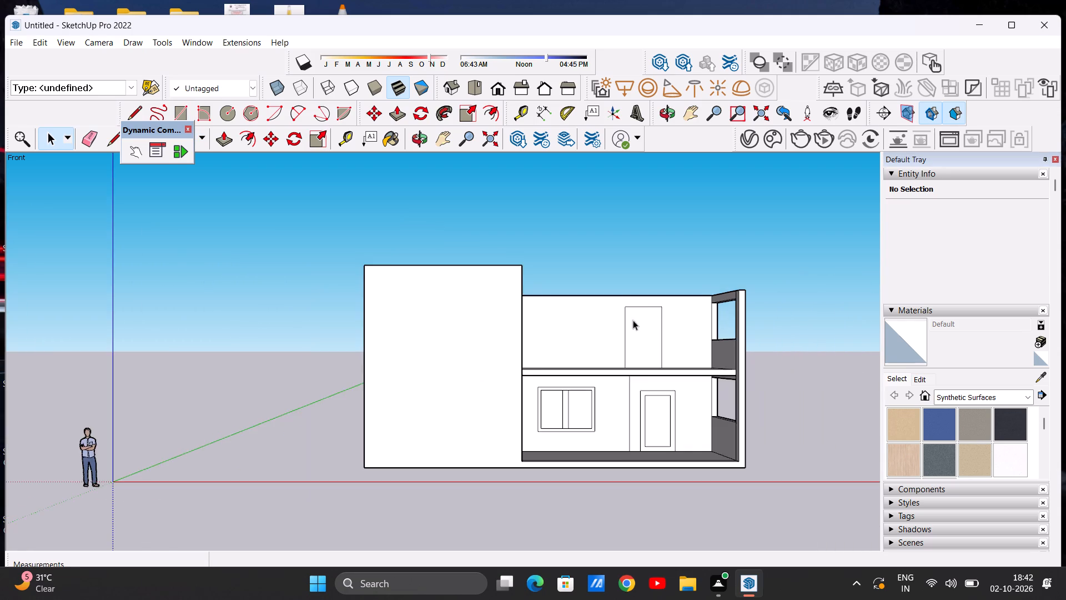
{"action": "middle_click_drag", "start_coordinate": [617, 326], "coordinate": [592, 343]}
{"action": "scroll", "coordinate": [611, 312], "scroll_direction": "up", "scroll_amount": 5}
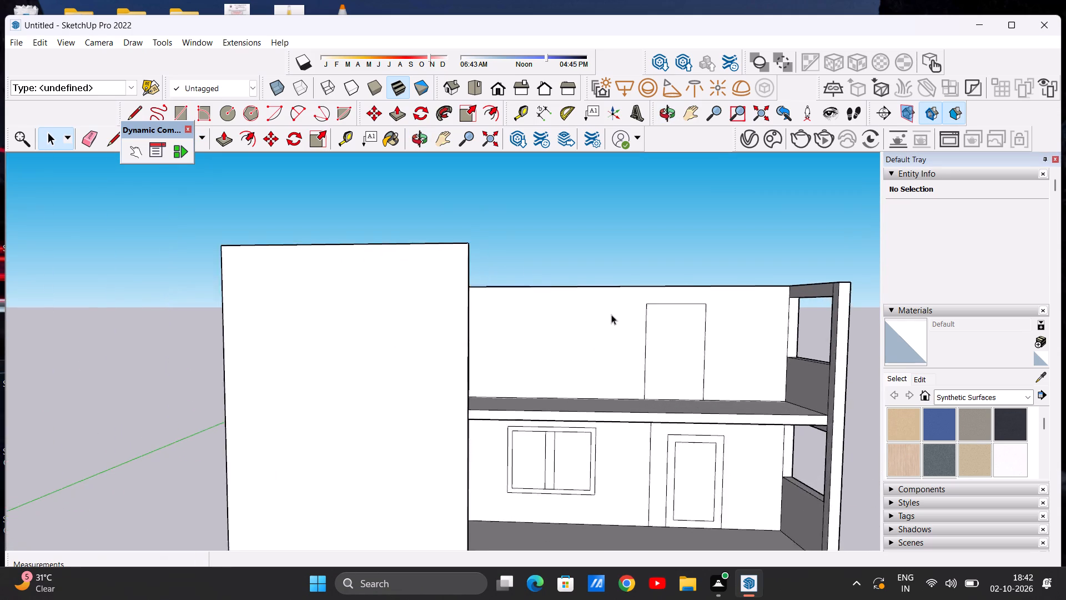
{"action": "scroll", "coordinate": [611, 314], "scroll_direction": "up", "scroll_amount": 3}
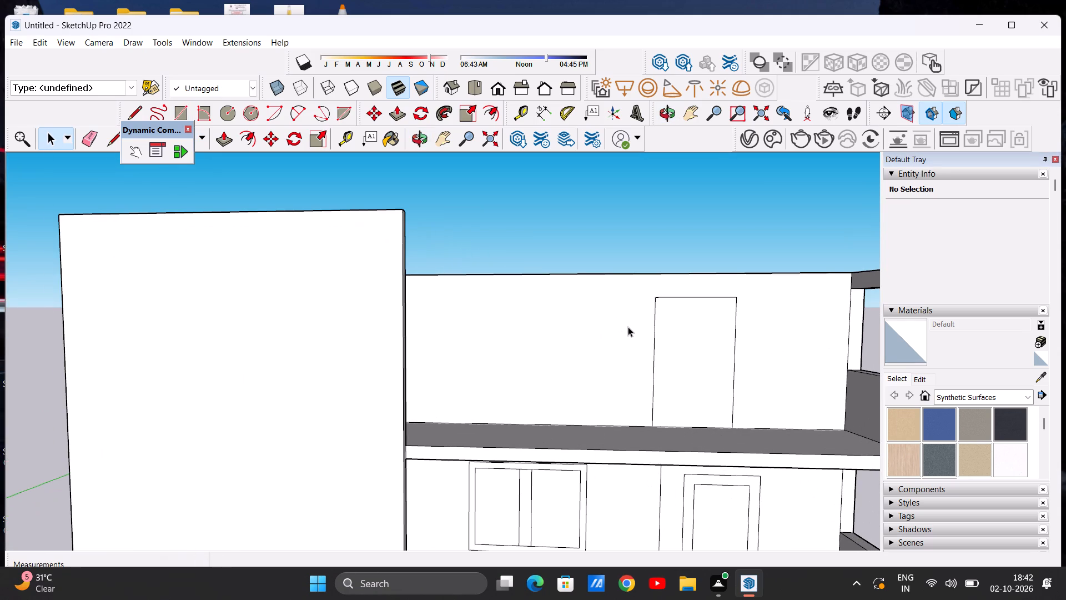
{"action": "scroll", "coordinate": [683, 314], "scroll_direction": "up", "scroll_amount": 1}
{"action": "scroll", "coordinate": [562, 323], "scroll_direction": "down", "scroll_amount": 2}
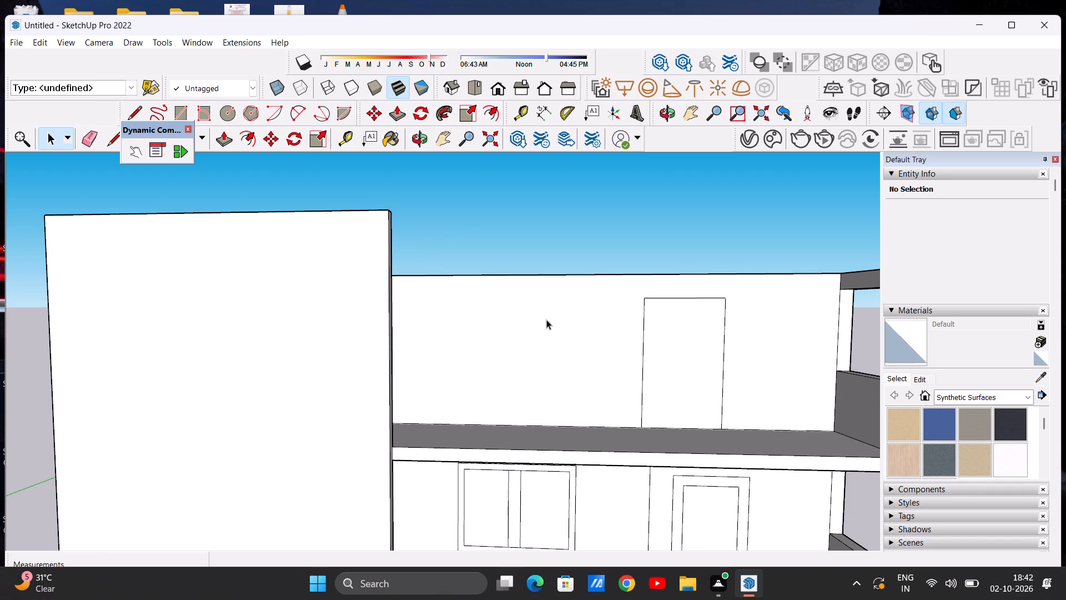
{"action": "left_click", "coordinate": [179, 109]}
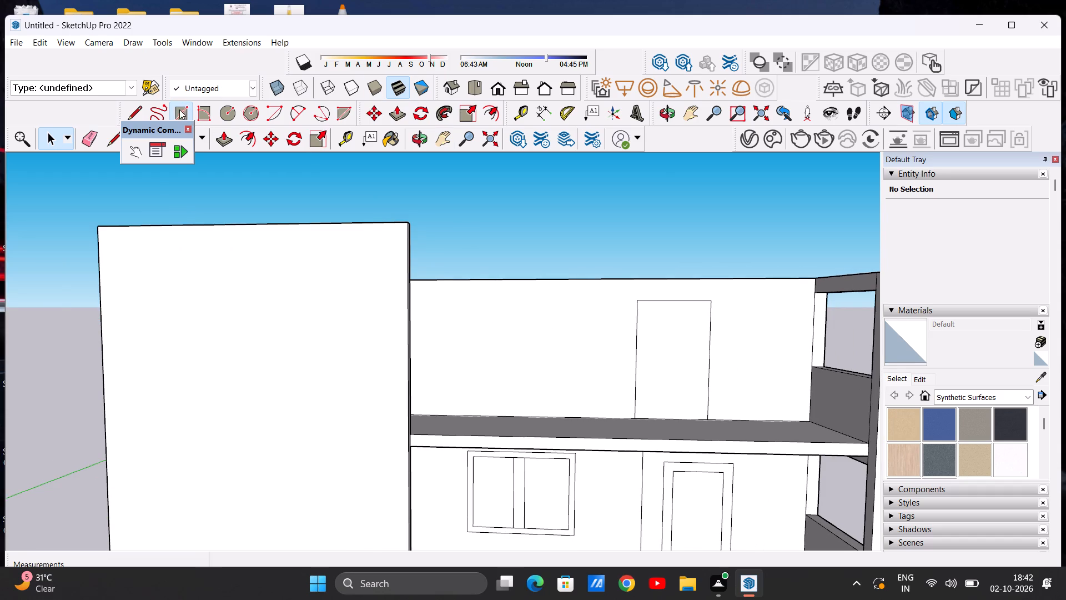
{"action": "left_click", "coordinate": [469, 304]}
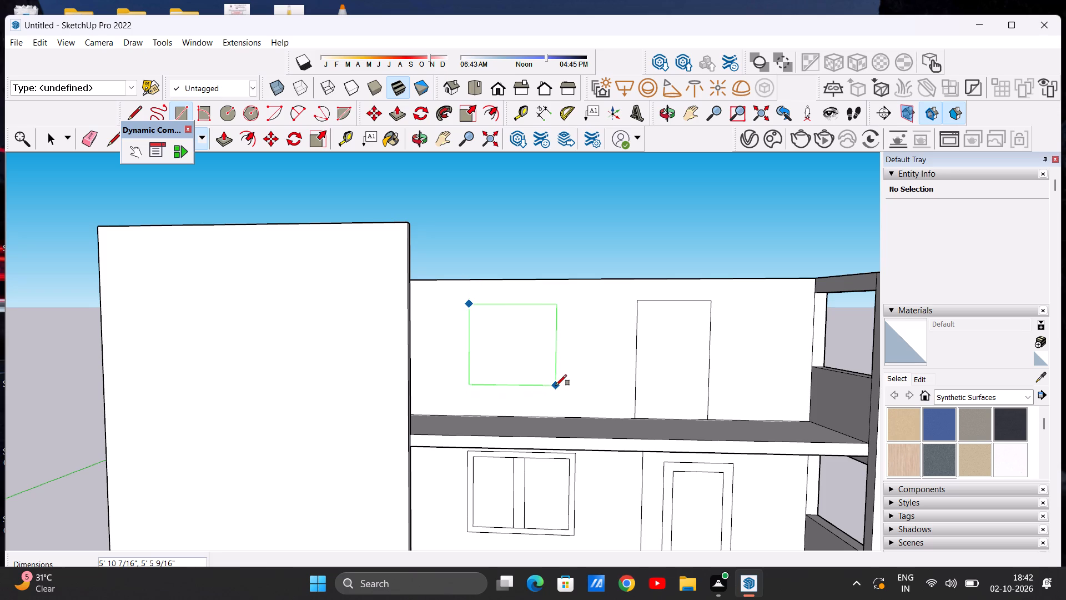
{"action": "left_click", "coordinate": [558, 388]}
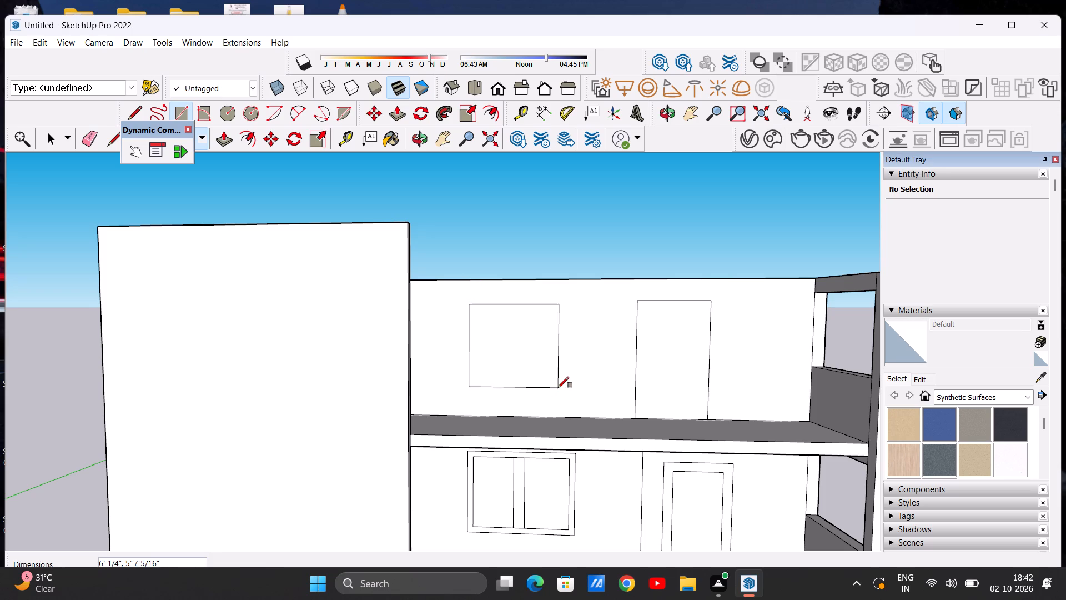
{"action": "key", "text": "space"}
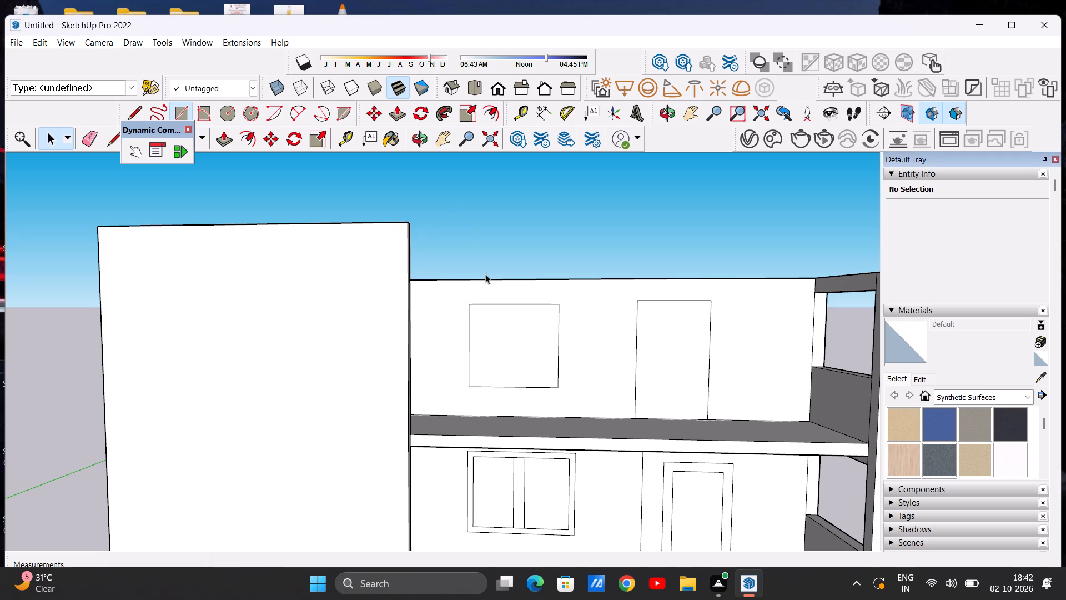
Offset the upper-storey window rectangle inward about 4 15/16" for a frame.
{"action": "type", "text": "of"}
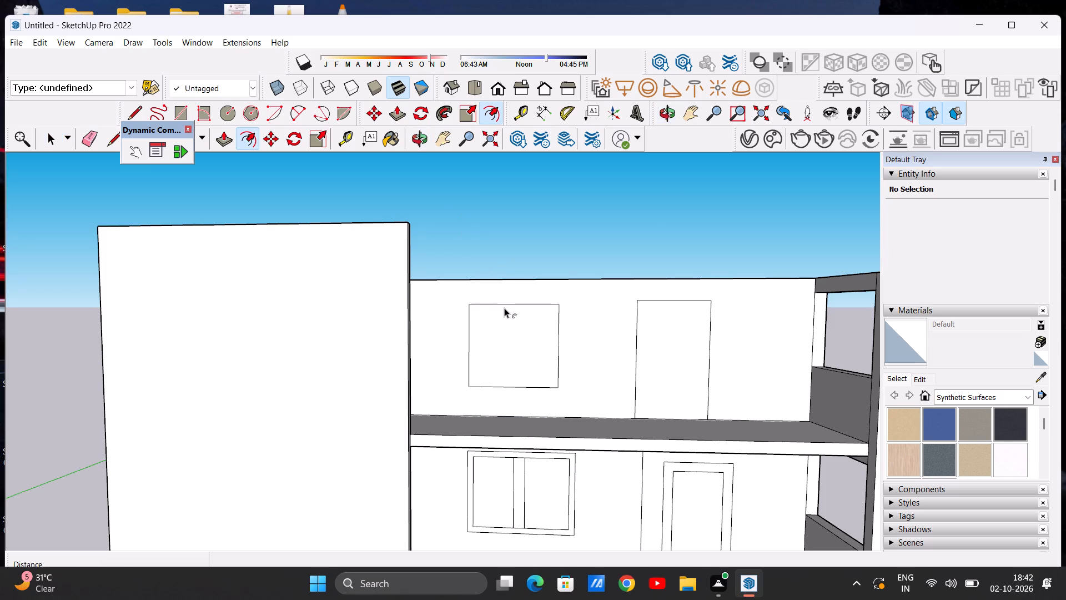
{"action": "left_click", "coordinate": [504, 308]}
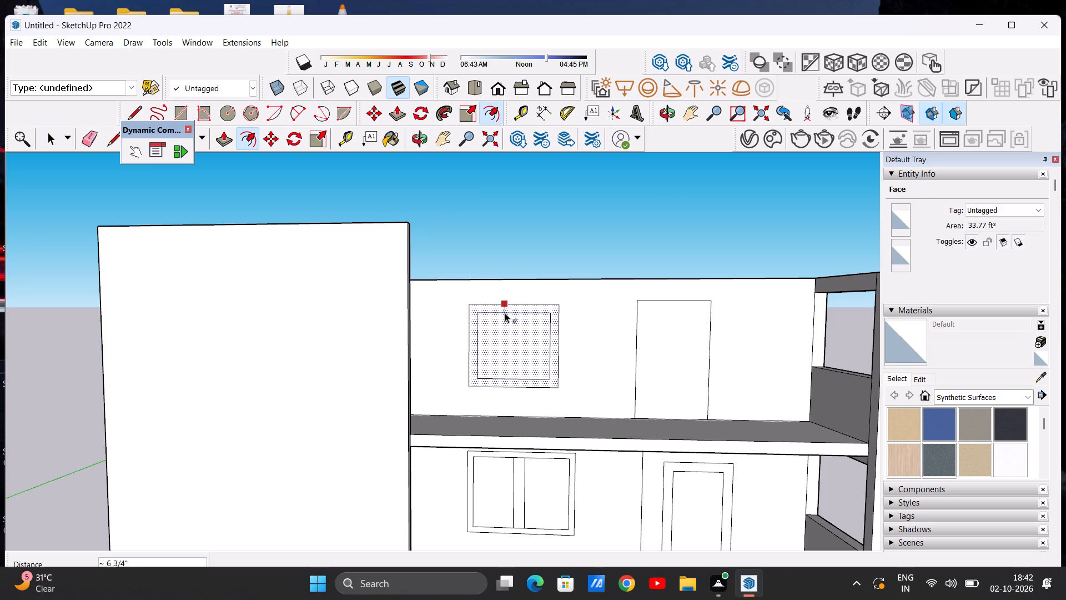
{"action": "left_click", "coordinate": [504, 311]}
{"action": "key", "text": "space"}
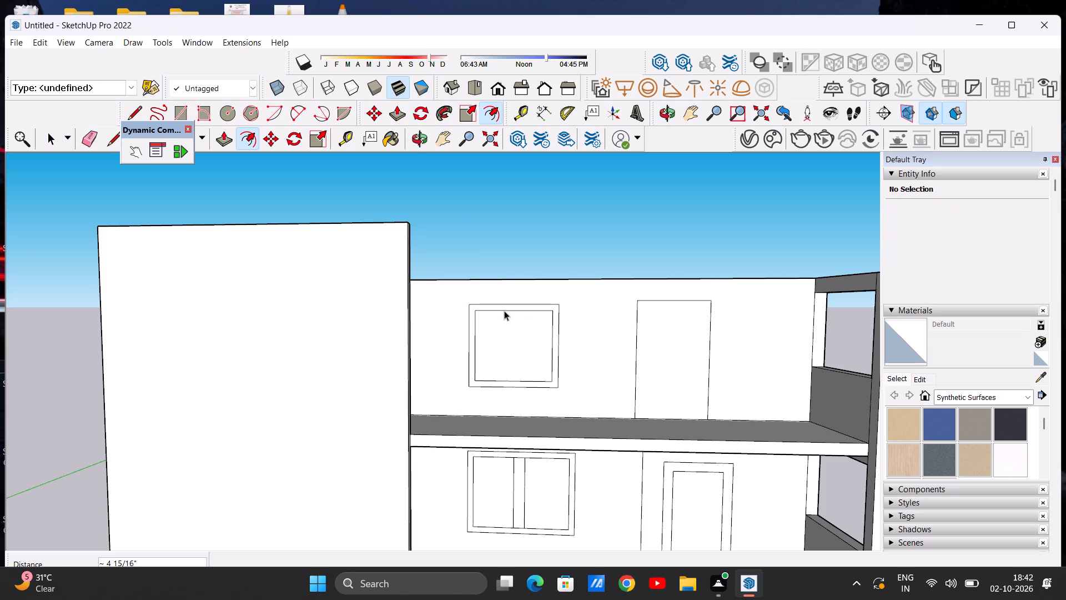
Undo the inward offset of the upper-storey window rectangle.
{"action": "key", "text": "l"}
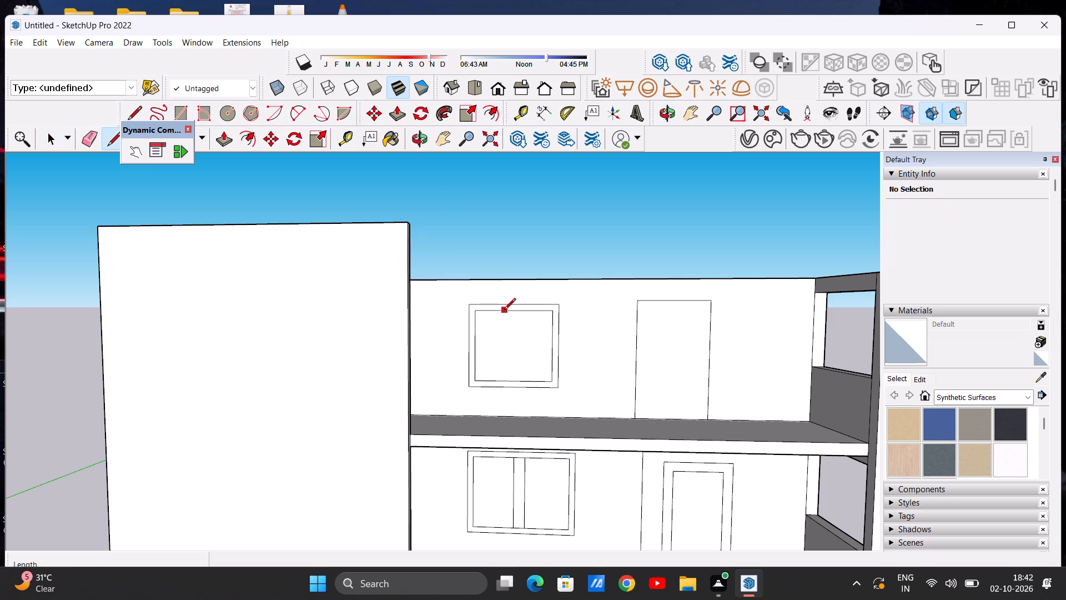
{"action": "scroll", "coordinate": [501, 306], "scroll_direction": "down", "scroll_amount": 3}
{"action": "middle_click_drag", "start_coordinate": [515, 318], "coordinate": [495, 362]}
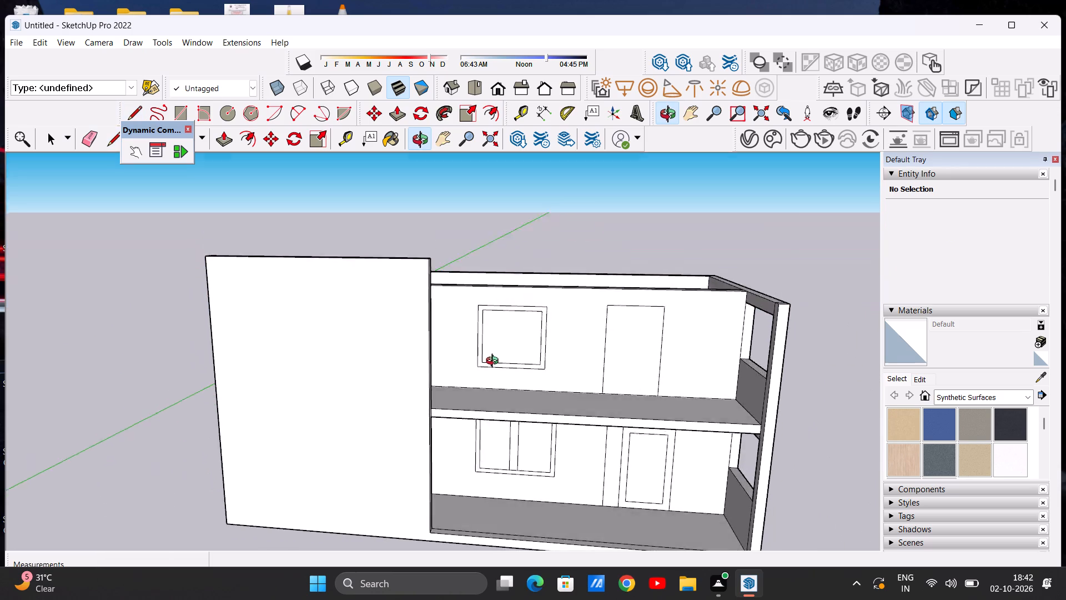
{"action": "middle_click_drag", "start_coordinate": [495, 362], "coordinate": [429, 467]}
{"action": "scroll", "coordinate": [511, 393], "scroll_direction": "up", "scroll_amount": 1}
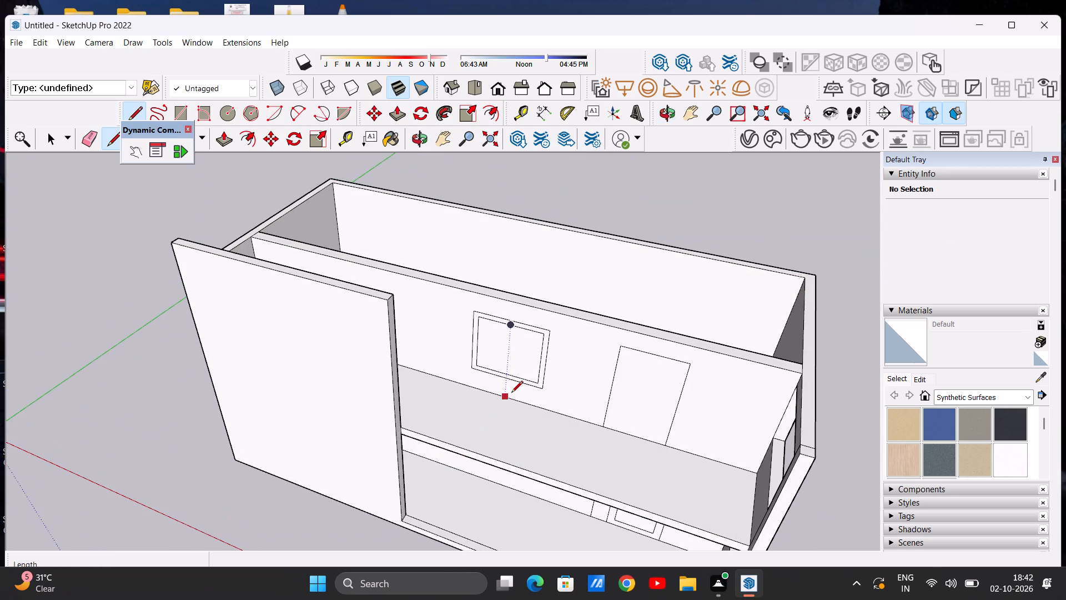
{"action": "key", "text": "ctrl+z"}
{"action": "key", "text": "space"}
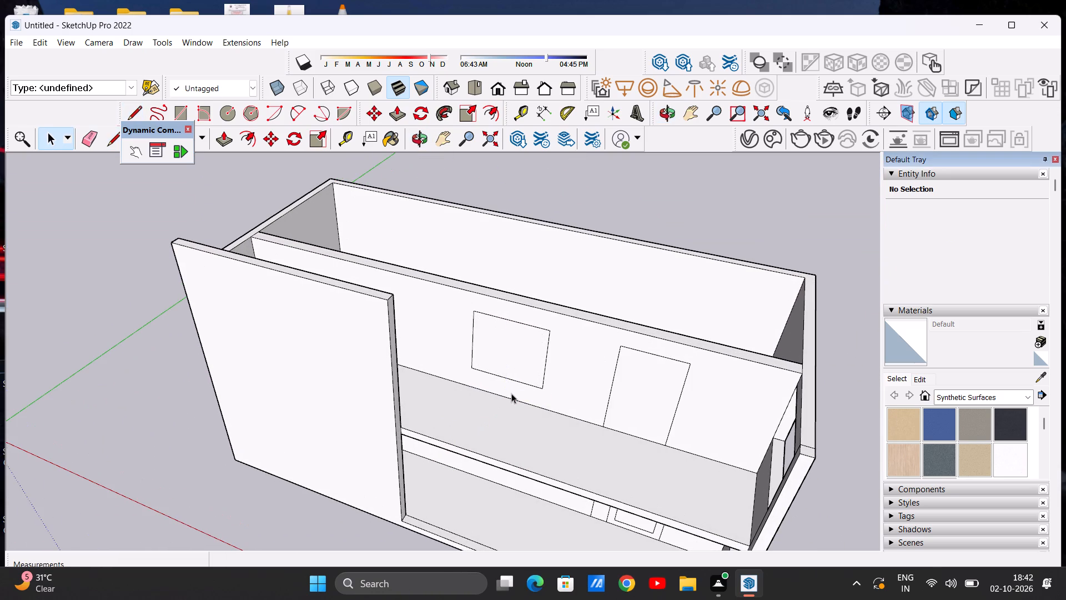
Push/Pull the upper-storey window rectangle about 1' 5/16" through the interior wall to cut an opening.
{"action": "scroll", "coordinate": [565, 324], "scroll_direction": "up", "scroll_amount": 2}
{"action": "key", "text": "p"}
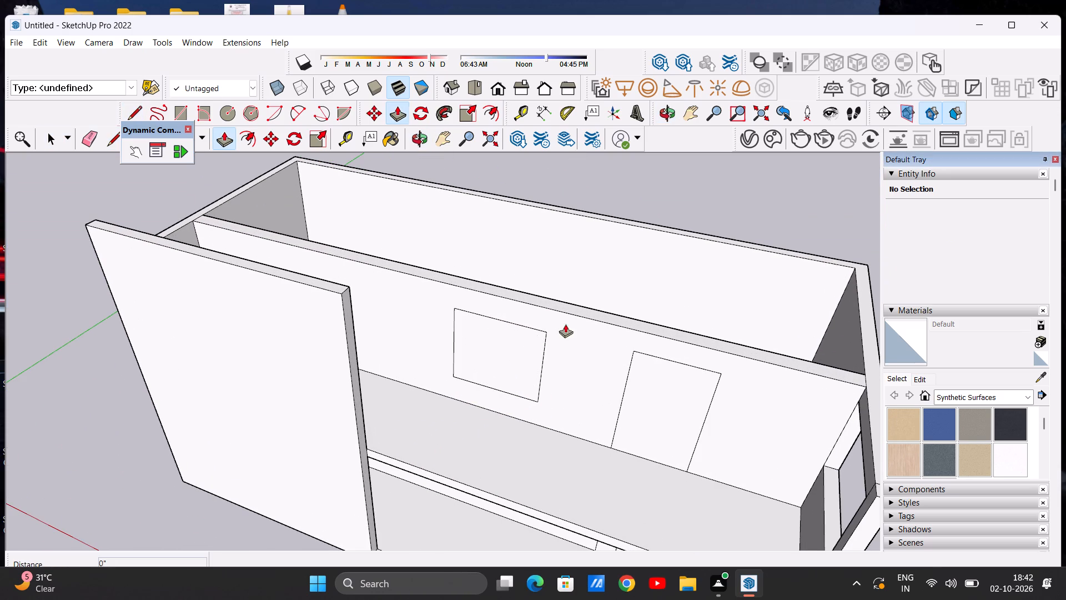
{"action": "middle_click_drag", "start_coordinate": [524, 342], "coordinate": [464, 379]}
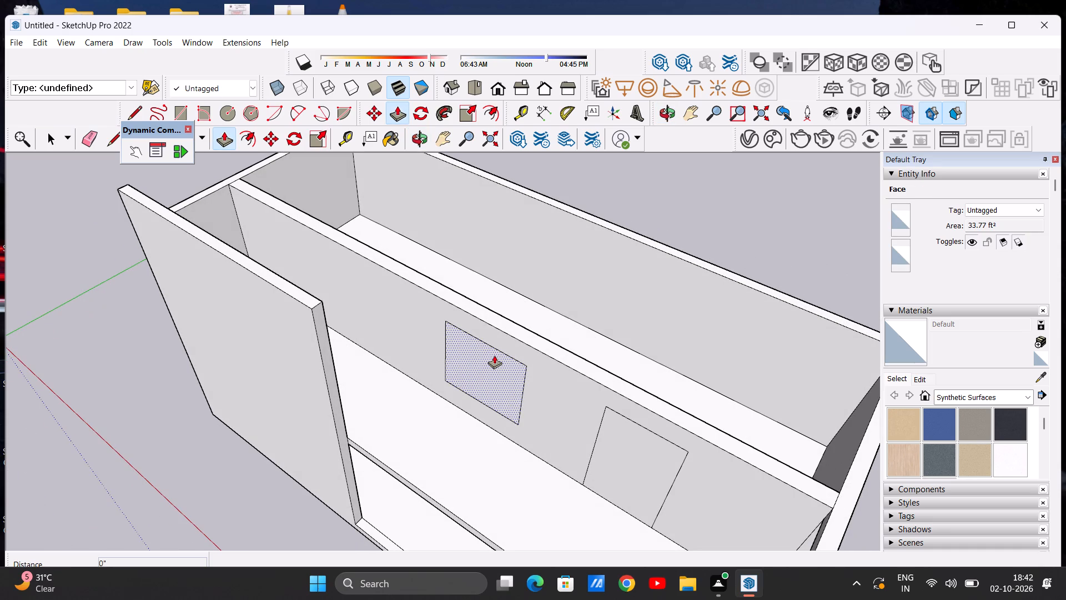
{"action": "left_click", "coordinate": [494, 355]}
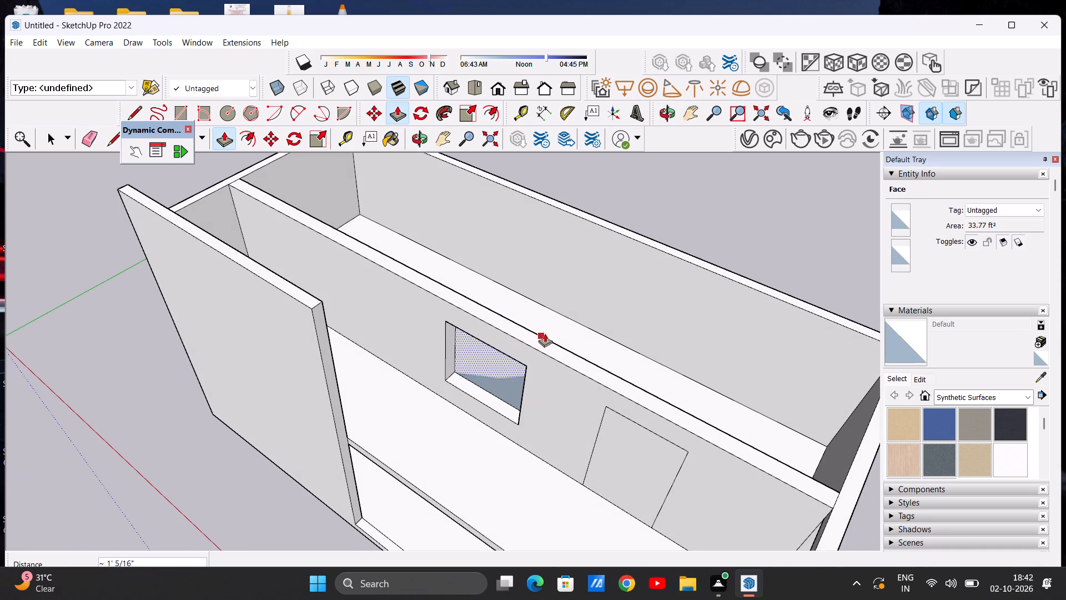
{"action": "left_click", "coordinate": [532, 331]}
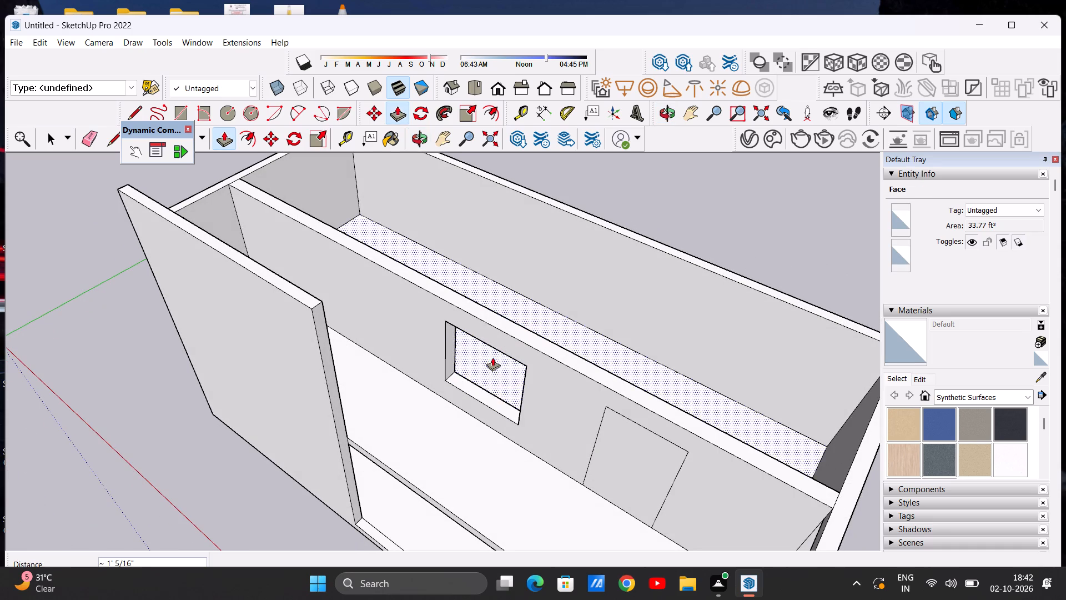
Push/Pull the upper-storey door rectangle about 1' 5/16" through the interior wall to cut an opening.
{"action": "scroll", "coordinate": [495, 353], "scroll_direction": "down", "scroll_amount": 7}
{"action": "middle_click_drag", "start_coordinate": [550, 434], "coordinate": [477, 387]}
{"action": "scroll", "coordinate": [562, 406], "scroll_direction": "up", "scroll_amount": 2}
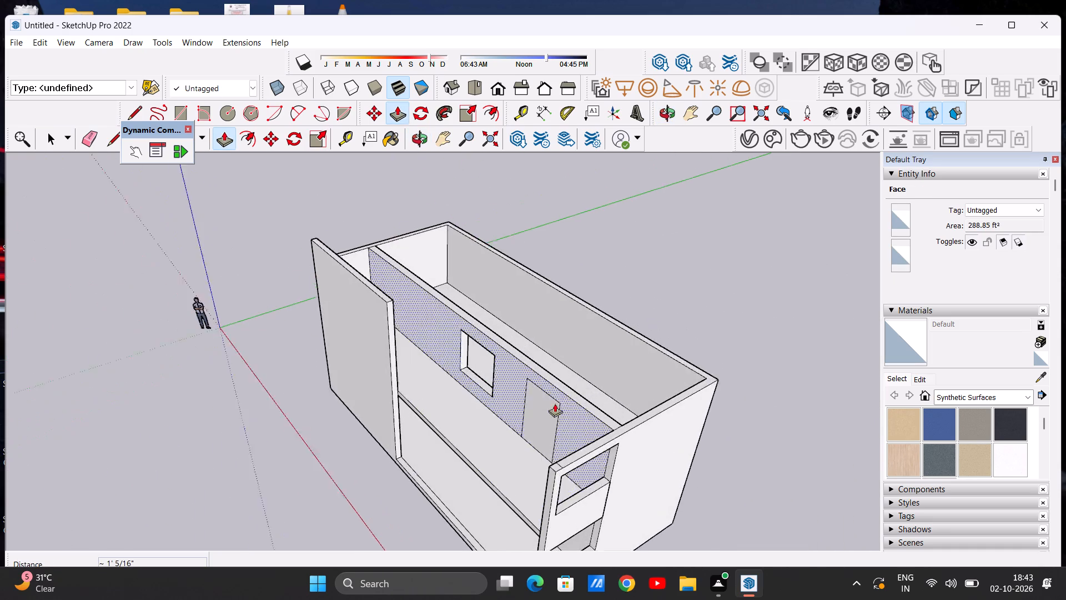
{"action": "scroll", "coordinate": [555, 403], "scroll_direction": "up", "scroll_amount": 8}
{"action": "left_click", "coordinate": [542, 406]}
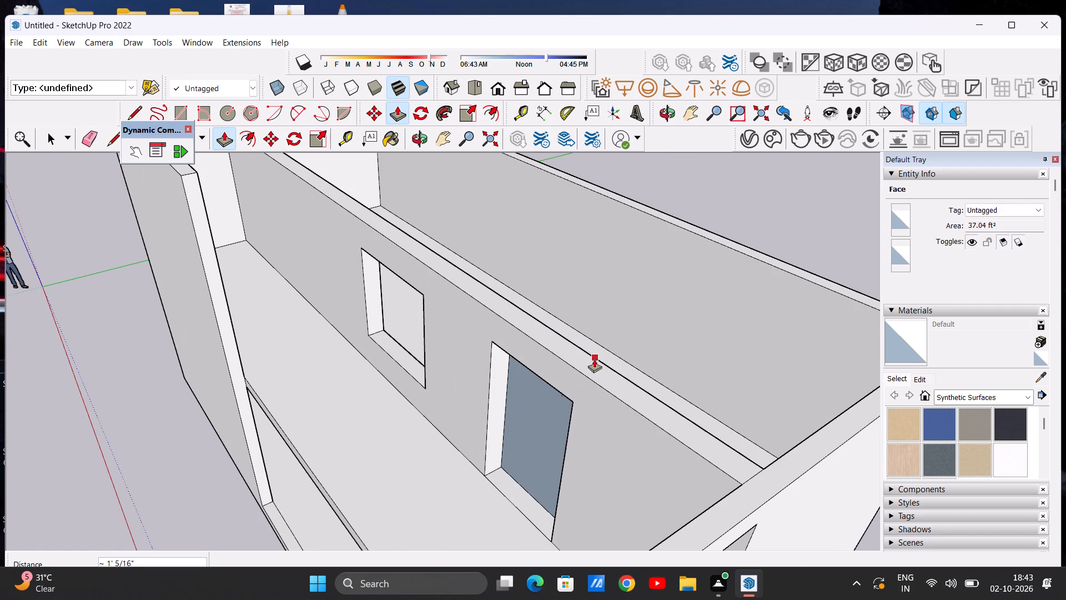
{"action": "left_click", "coordinate": [594, 359]}
{"action": "key", "text": "space"}
{"action": "scroll", "coordinate": [590, 375], "scroll_direction": "down", "scroll_amount": 4}
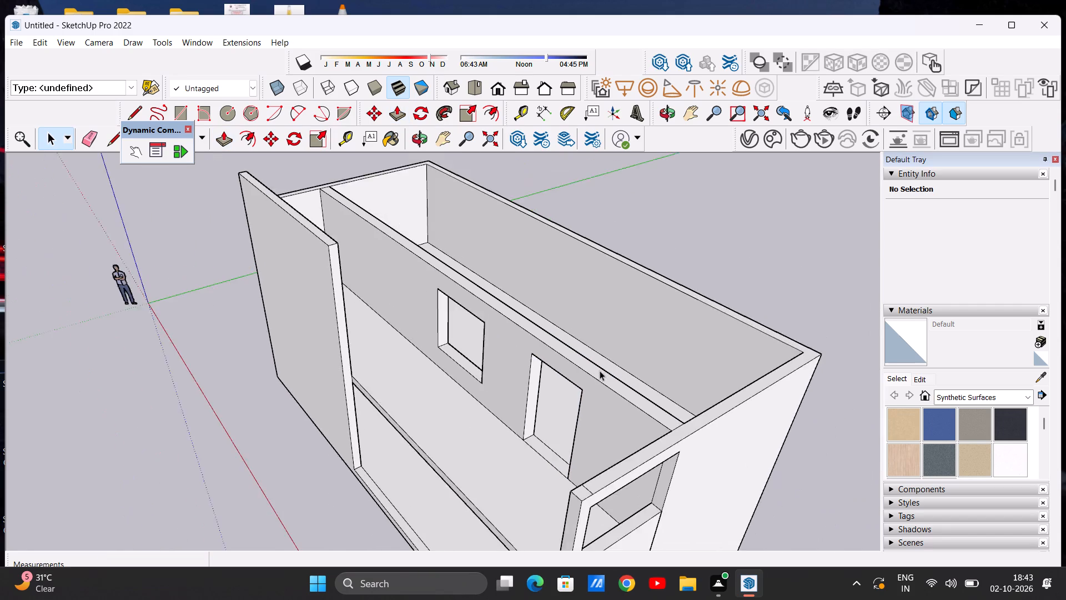
Draw a 4' 8 7/16" line along the front top edge of the upper-storey door opening to fill it with a face.
{"action": "scroll", "coordinate": [600, 371], "scroll_direction": "down", "scroll_amount": 7}
{"action": "middle_click_drag", "start_coordinate": [495, 404], "coordinate": [697, 277]}
{"action": "scroll", "coordinate": [507, 351], "scroll_direction": "down", "scroll_amount": 2}
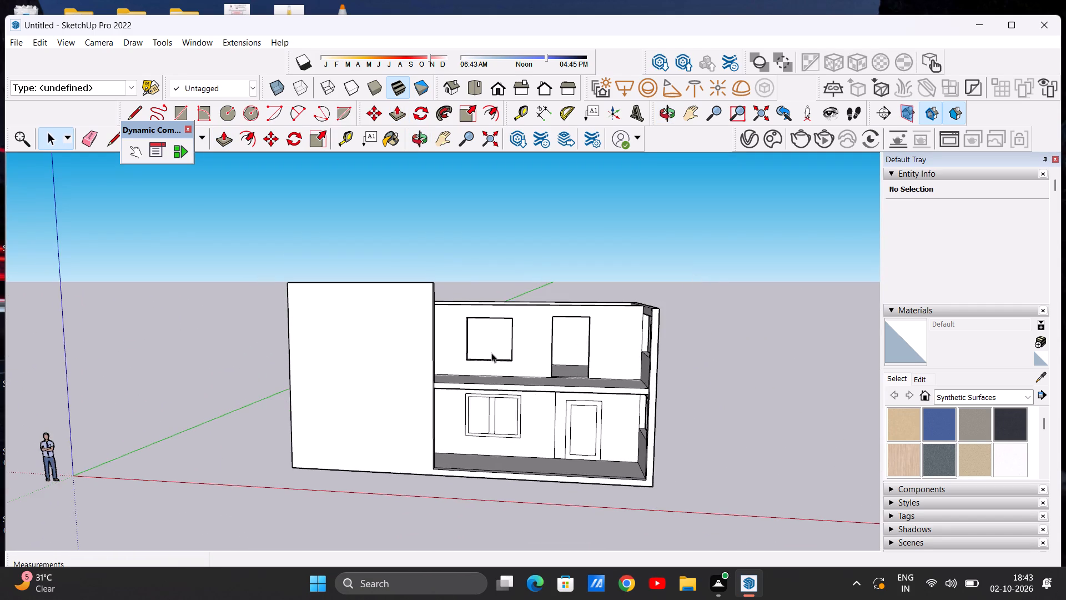
{"action": "scroll", "coordinate": [490, 352], "scroll_direction": "up", "scroll_amount": 7}
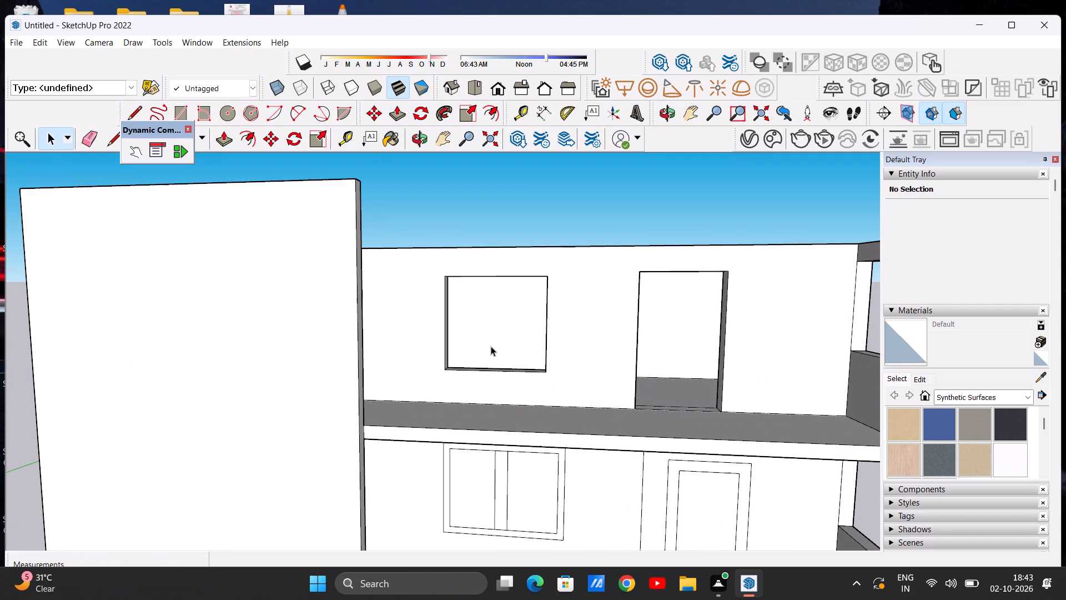
{"action": "key", "text": "l"}
{"action": "middle_click_drag", "start_coordinate": [700, 404], "coordinate": [687, 449]}
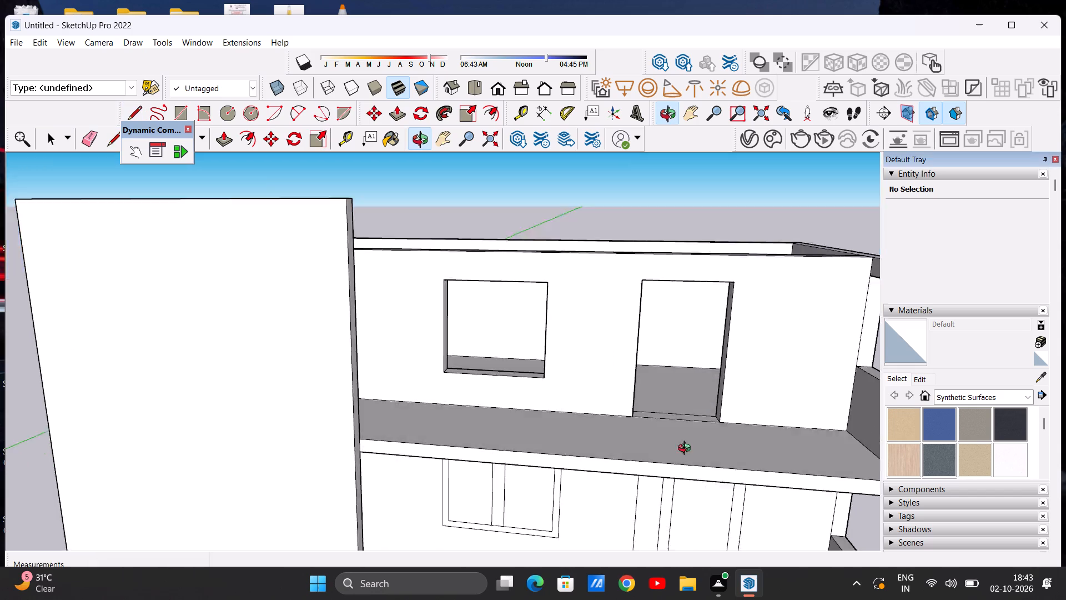
{"action": "middle_click_drag", "start_coordinate": [687, 449], "coordinate": [685, 523]}
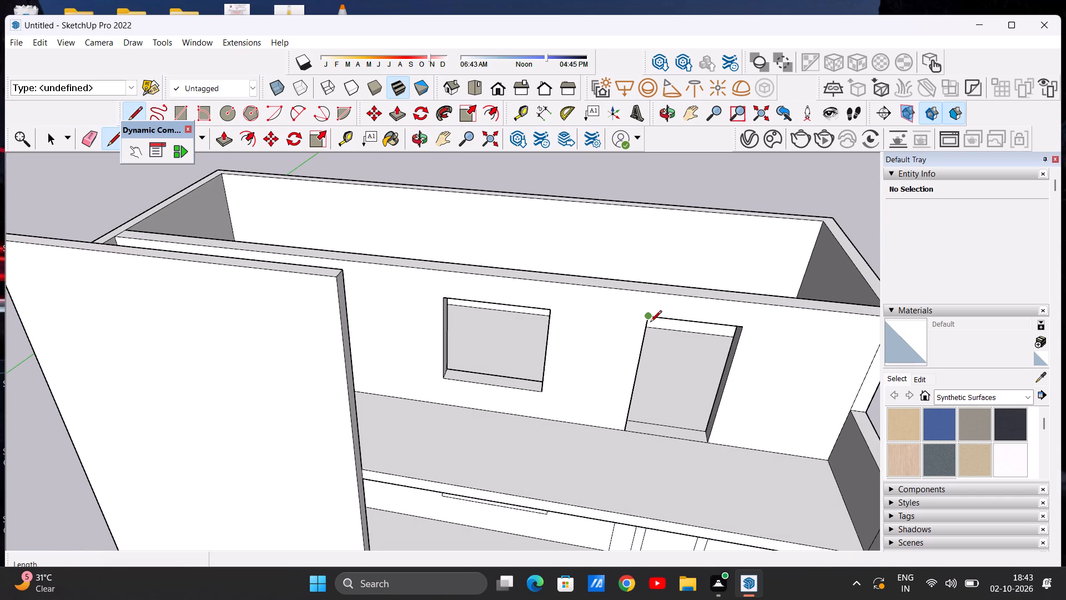
{"action": "left_click", "coordinate": [650, 323]}
{"action": "left_click", "coordinate": [740, 330]}
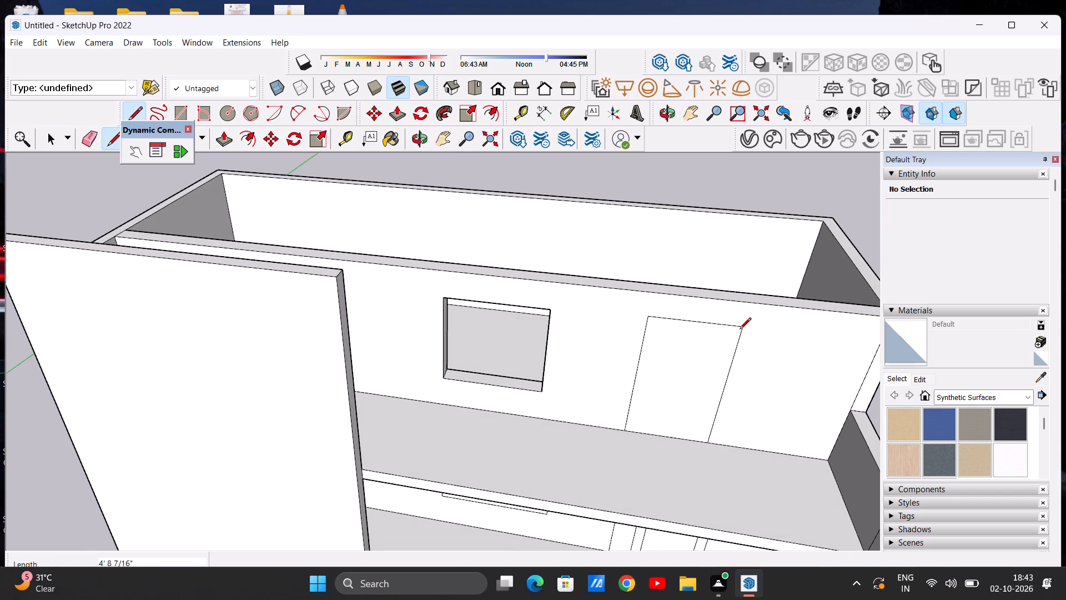
{"action": "key", "text": "space"}
Examine the upper-storey interior wall's filled door outline and window opening up close.
{"action": "scroll", "coordinate": [623, 369], "scroll_direction": "down", "scroll_amount": 4}
{"action": "middle_click_drag", "start_coordinate": [648, 410], "coordinate": [662, 294]}
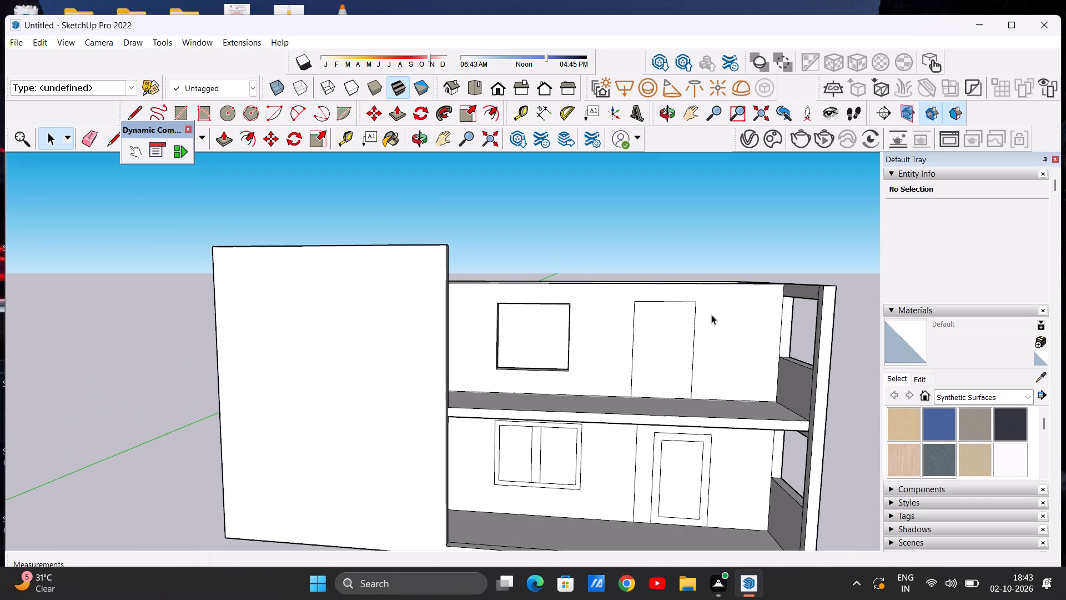
{"action": "scroll", "coordinate": [718, 316], "scroll_direction": "up", "scroll_amount": 6}
{"action": "scroll", "coordinate": [643, 302], "scroll_direction": "up", "scroll_amount": 2}
{"action": "scroll", "coordinate": [607, 317], "scroll_direction": "down", "scroll_amount": 3}
{"action": "middle_click_drag", "start_coordinate": [606, 336], "coordinate": [611, 336]}
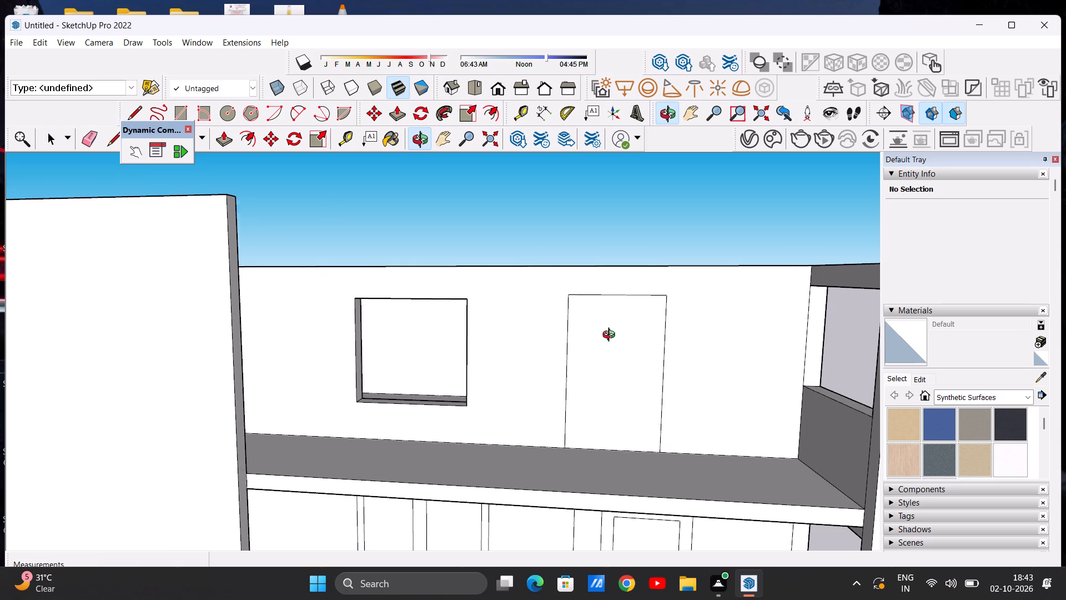
{"action": "middle_click_drag", "start_coordinate": [611, 336], "coordinate": [620, 331]}
{"action": "scroll", "coordinate": [661, 306], "scroll_direction": "up", "scroll_amount": 3}
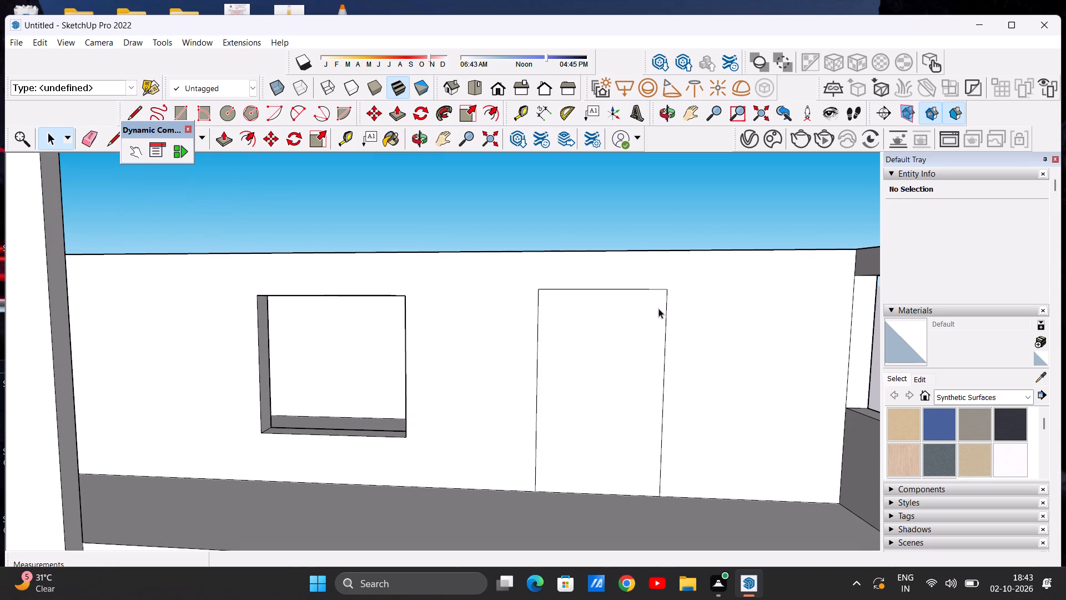
Offset the upper-storey door face's outline inward to form a narrow door frame around an inner panel.
{"action": "type", "text": "of"}
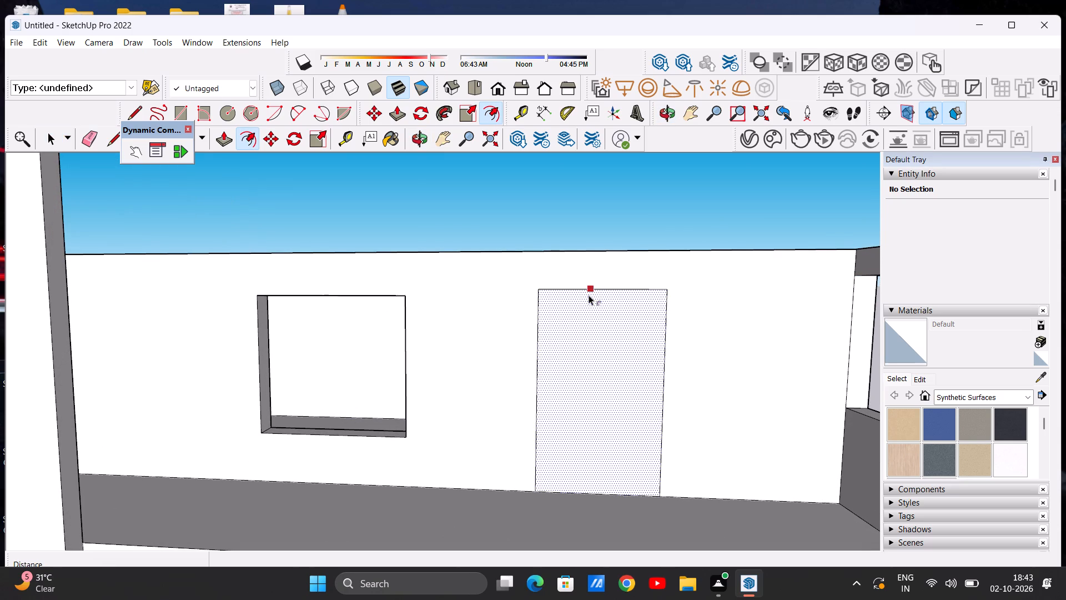
{"action": "left_click", "coordinate": [589, 295]}
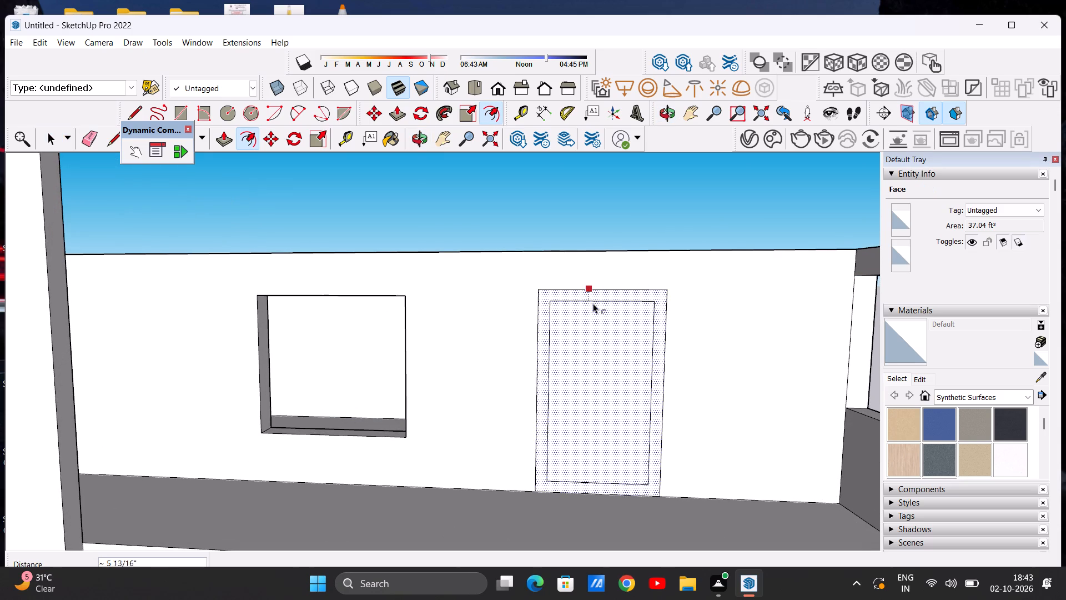
{"action": "left_click", "coordinate": [594, 304]}
{"action": "key", "text": "space"}
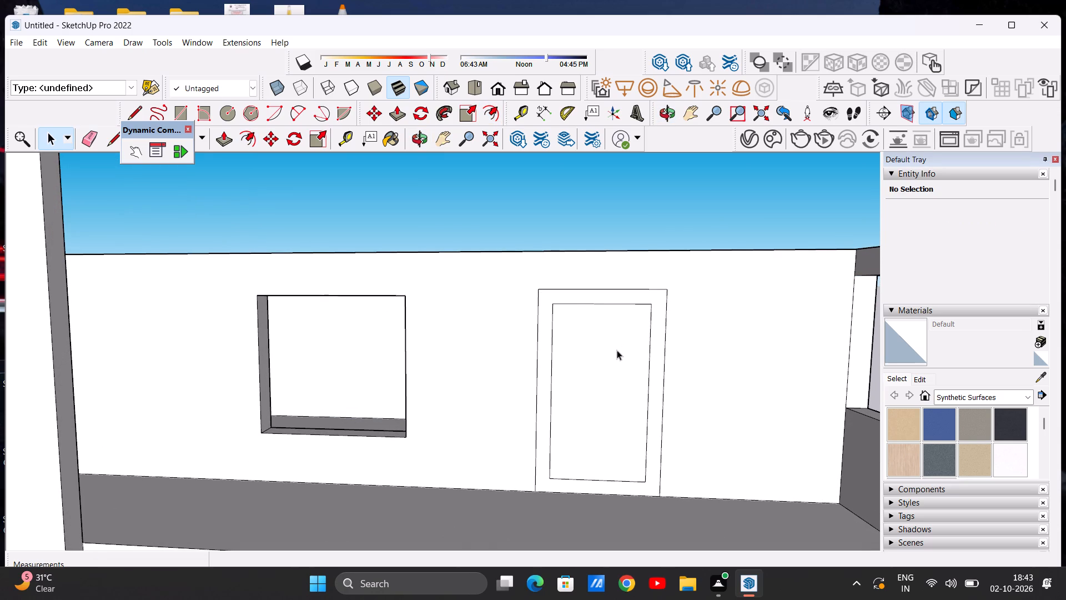
Draw a narrow upright handle rectangle, about 1' 6" by 4", near the left edge of the upper-storey door's inner panel.
{"action": "scroll", "coordinate": [606, 353], "scroll_direction": "down", "scroll_amount": 8}
{"action": "scroll", "coordinate": [447, 339], "scroll_direction": "up", "scroll_amount": 4}
{"action": "scroll", "coordinate": [409, 351], "scroll_direction": "down", "scroll_amount": 3}
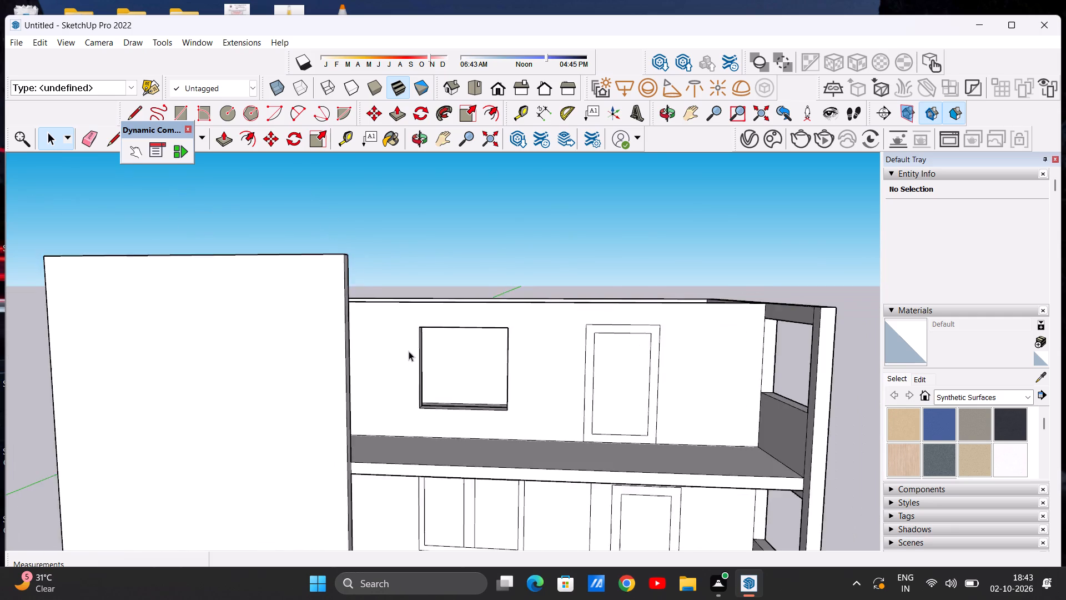
{"action": "scroll", "coordinate": [409, 351], "scroll_direction": "down", "scroll_amount": 6}
{"action": "scroll", "coordinate": [539, 386], "scroll_direction": "up", "scroll_amount": 7}
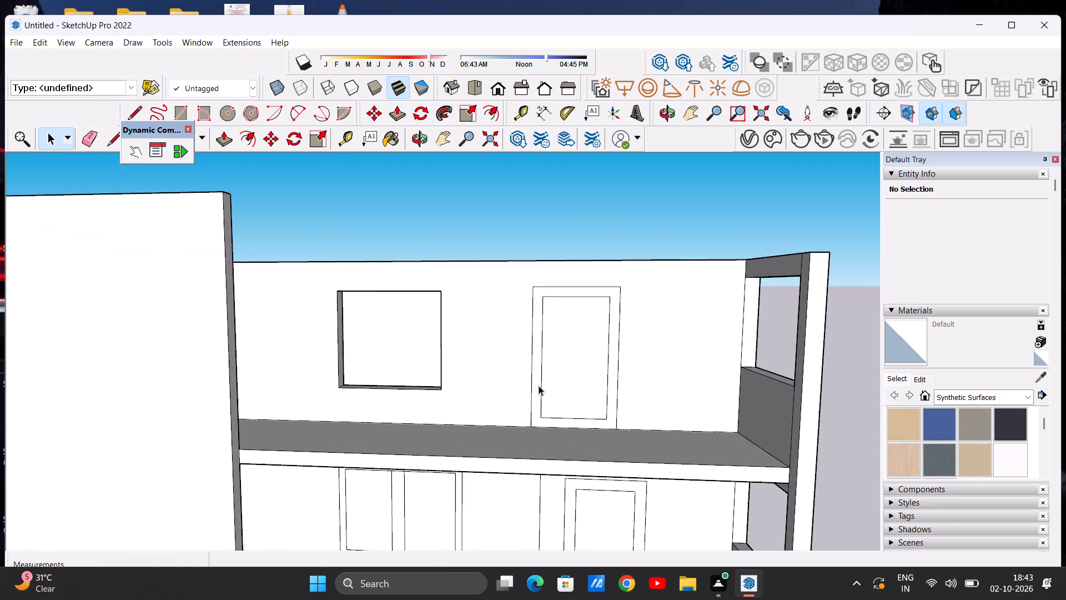
{"action": "scroll", "coordinate": [553, 364], "scroll_direction": "up", "scroll_amount": 4}
{"action": "key", "text": "r"}
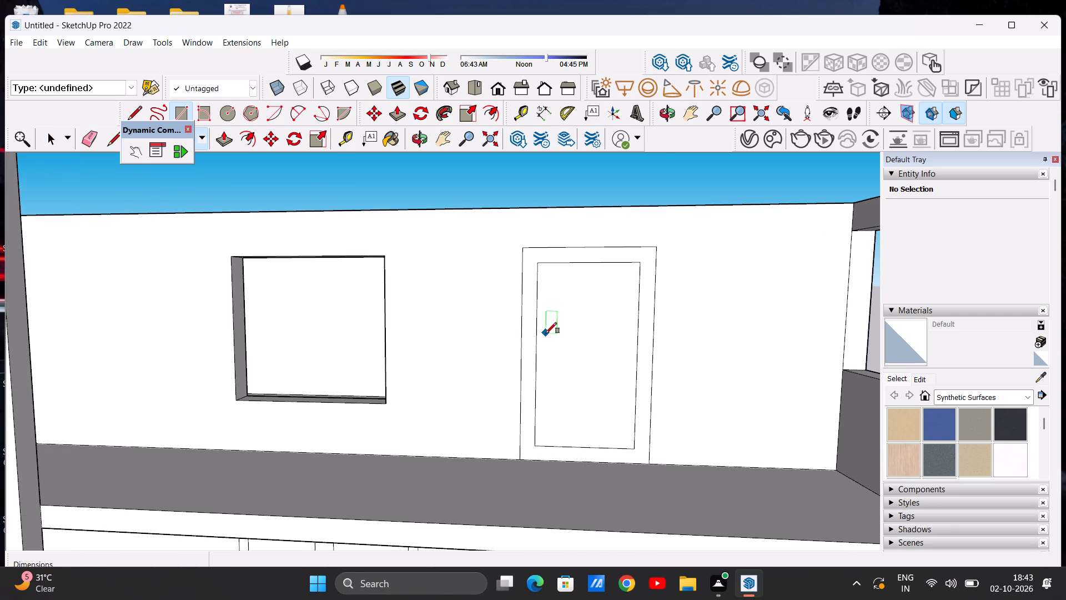
{"action": "left_click", "coordinate": [546, 333]}
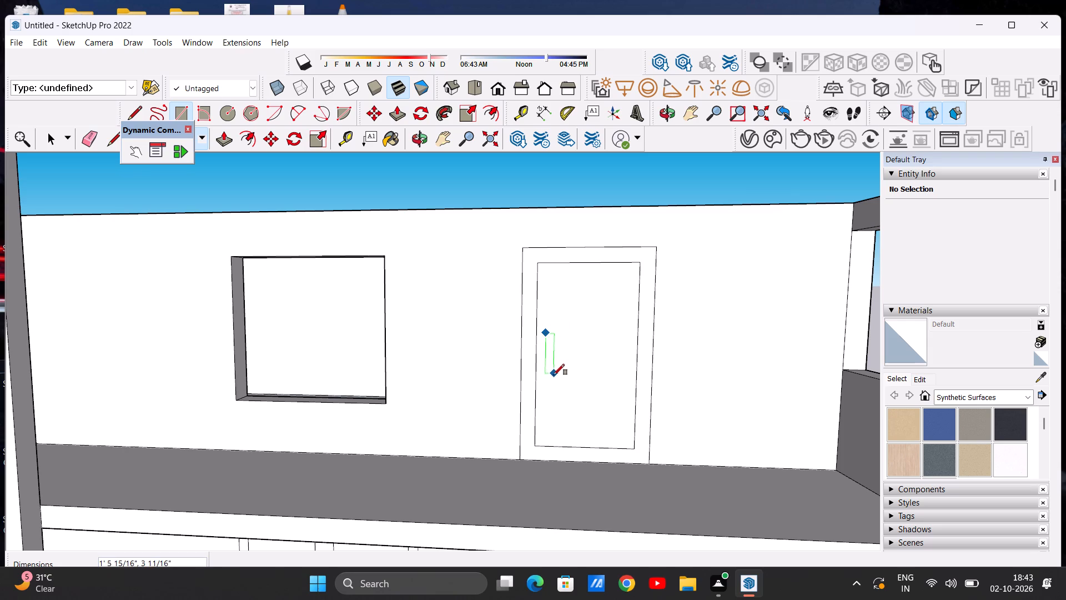
{"action": "left_click", "coordinate": [553, 377]}
{"action": "key", "text": "space"}
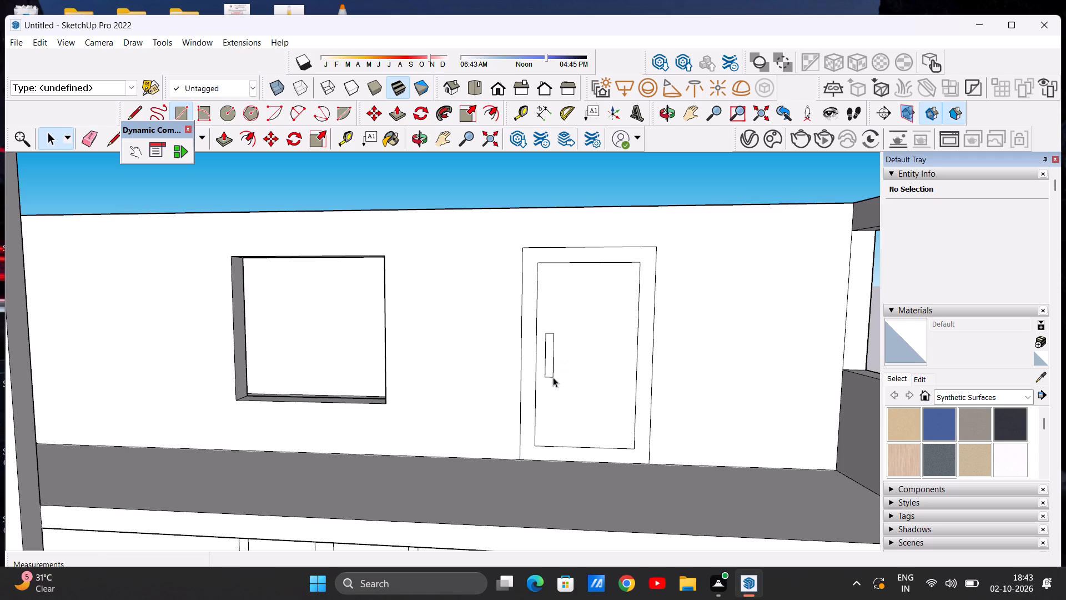
Draw a 6' 1/4" line along the front top edge of the upper-storey window opening to fill it with a face.
{"action": "scroll", "coordinate": [568, 361], "scroll_direction": "down", "scroll_amount": 8}
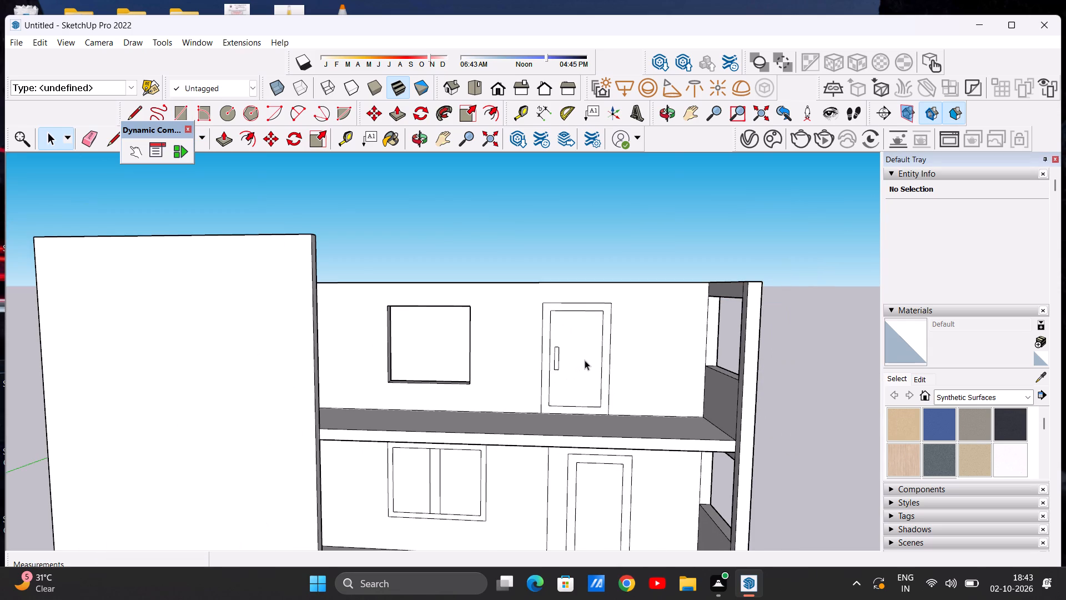
{"action": "scroll", "coordinate": [585, 360], "scroll_direction": "down", "scroll_amount": 1}
{"action": "scroll", "coordinate": [406, 337], "scroll_direction": "up", "scroll_amount": 3}
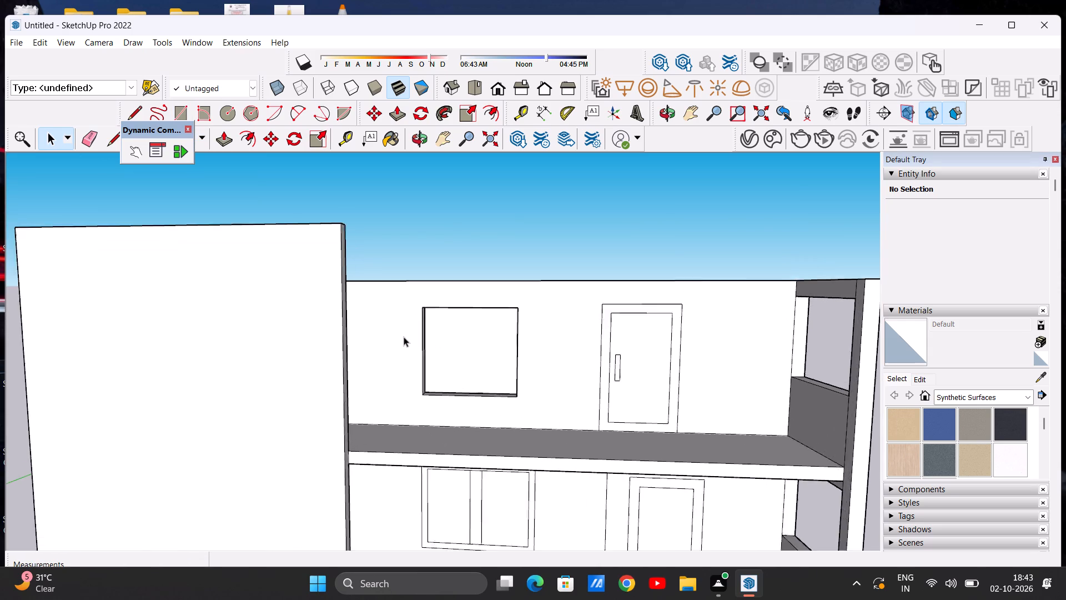
{"action": "scroll", "coordinate": [404, 337], "scroll_direction": "up", "scroll_amount": 1}
{"action": "key", "text": "l"}
{"action": "scroll", "coordinate": [519, 309], "scroll_direction": "up", "scroll_amount": 3}
{"action": "left_click", "coordinate": [374, 304]}
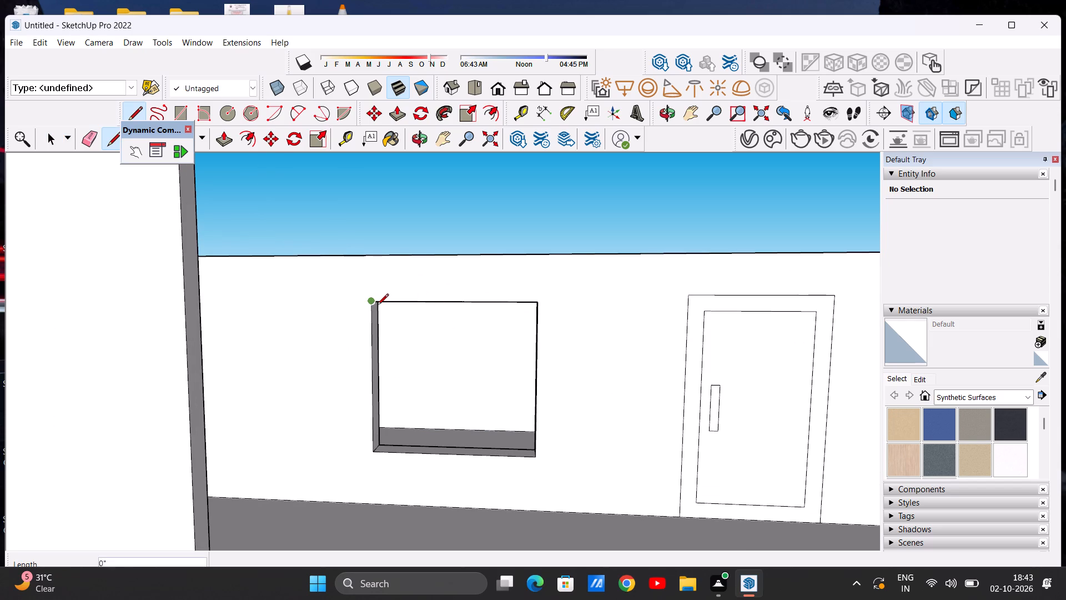
{"action": "left_click", "coordinate": [539, 303]}
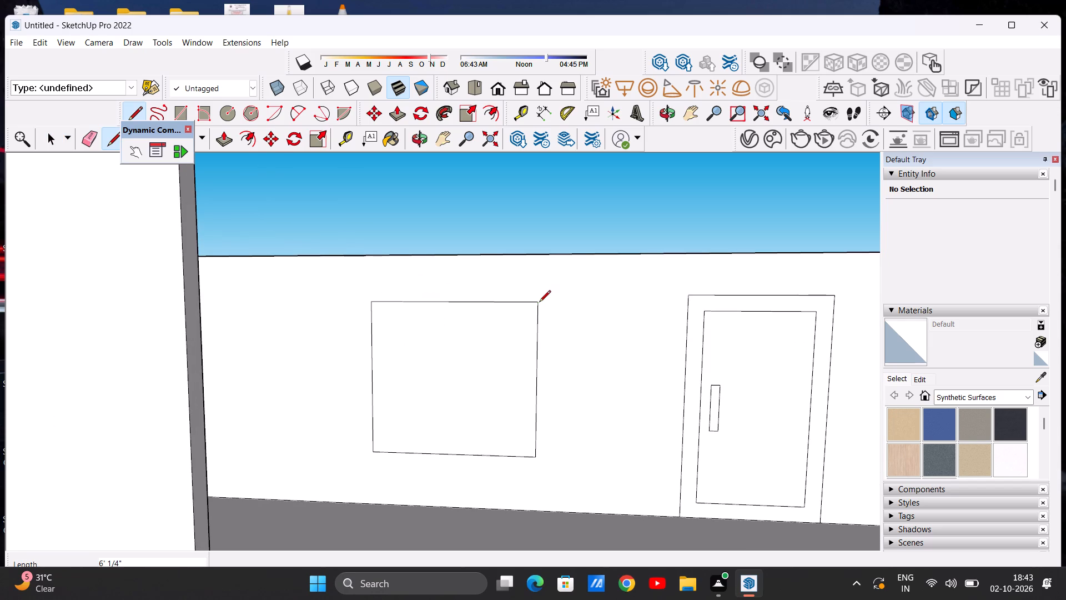
{"action": "key", "text": "space"}
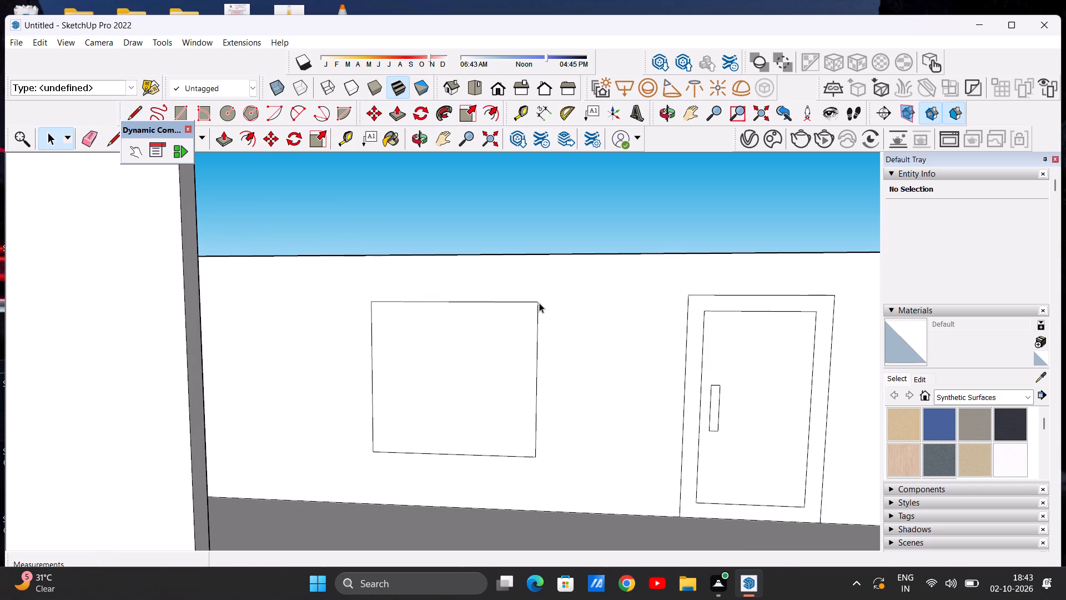
Offset the upper-storey window face's outline inward by about 4 3/4" to form the window frame.
{"action": "type", "text": "of"}
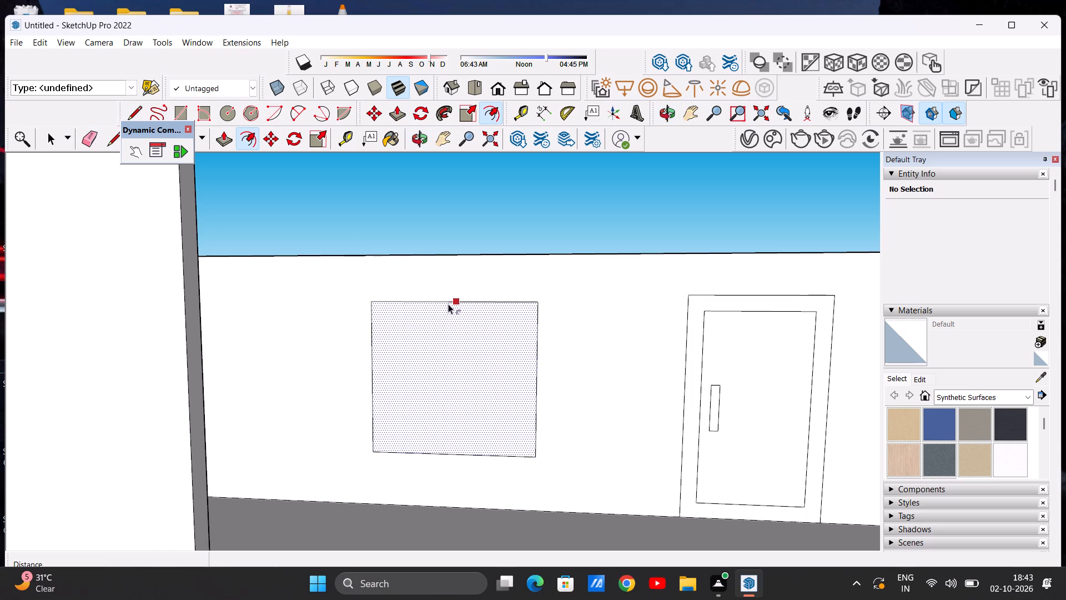
{"action": "left_click", "coordinate": [442, 304]}
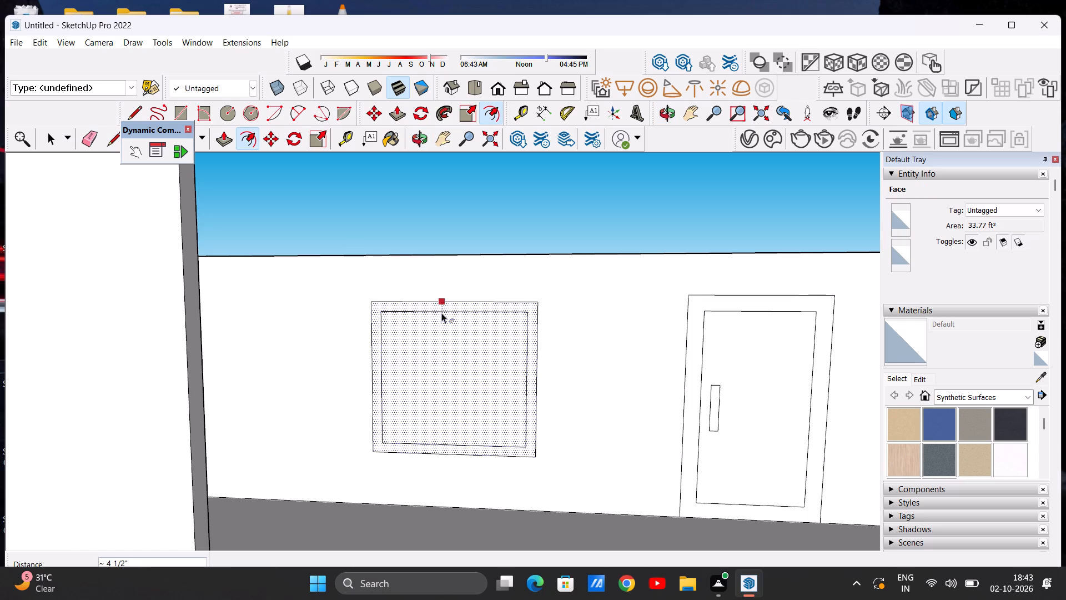
{"action": "left_click", "coordinate": [441, 313]}
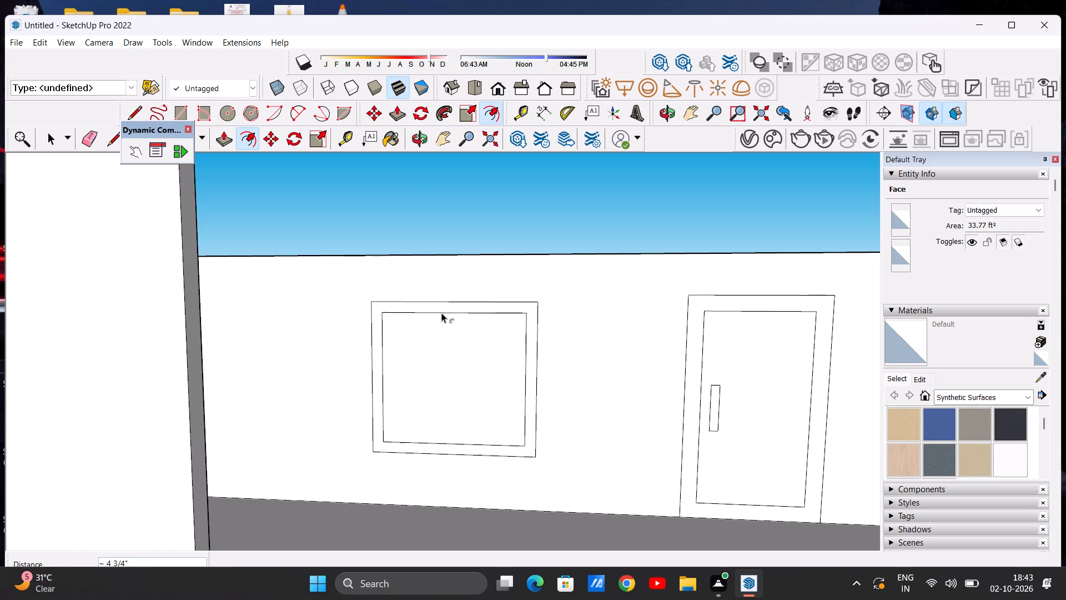
{"action": "key", "text": "space"}
{"action": "key", "text": "space"}
Draw two parallel vertical lines about 4' 9 13/16" long across the middle of the upper-storey window's inner panel as a mullion.
{"action": "key", "text": "l"}
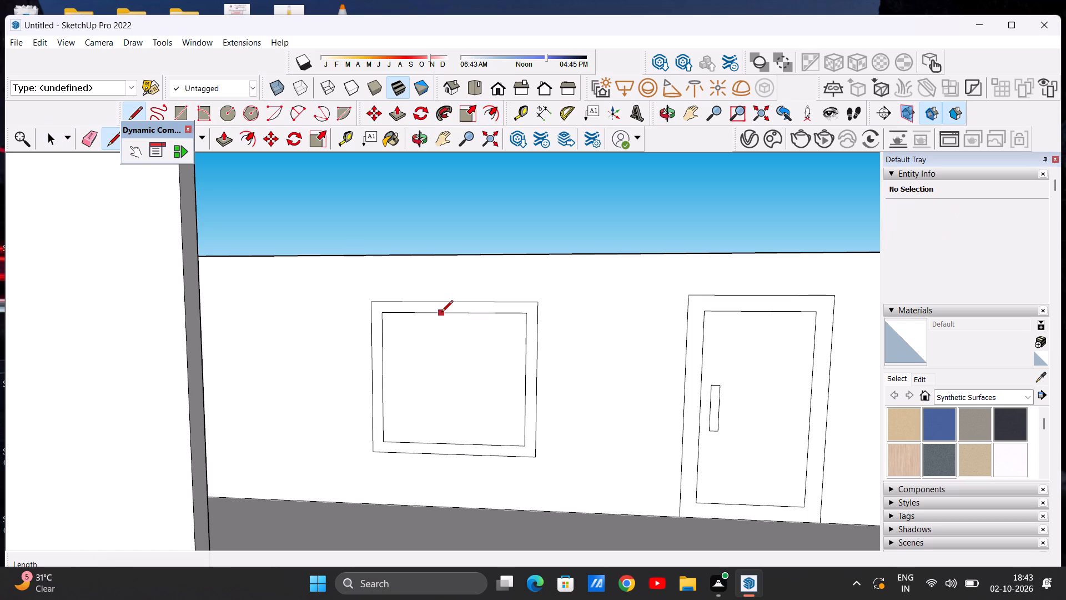
{"action": "left_click", "coordinate": [444, 314]}
{"action": "left_click", "coordinate": [440, 443]}
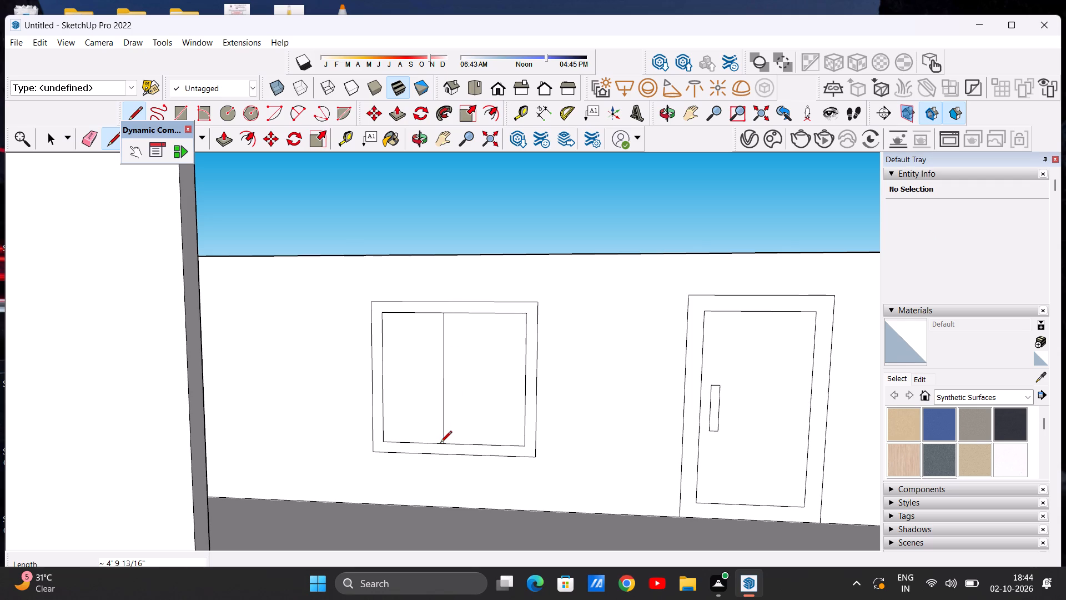
{"action": "left_click", "coordinate": [460, 316]}
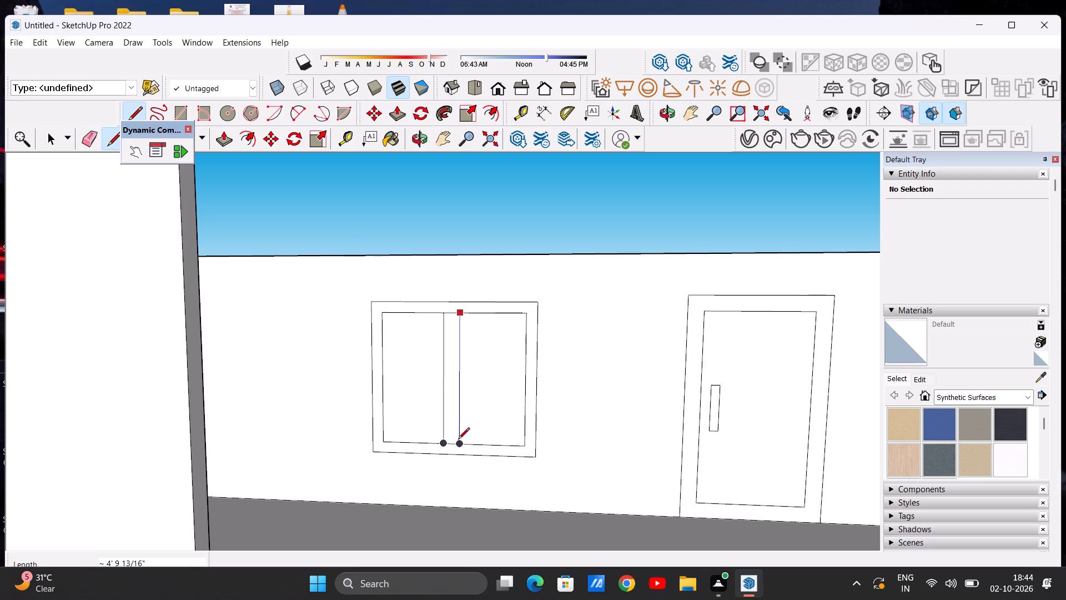
{"action": "left_click", "coordinate": [457, 444]}
{"action": "key", "text": "space"}
Examine the doors and windows of both storeys in the standard front view, comparing the upper floor with the ground floor.
{"action": "scroll", "coordinate": [495, 390], "scroll_direction": "down", "scroll_amount": 7}
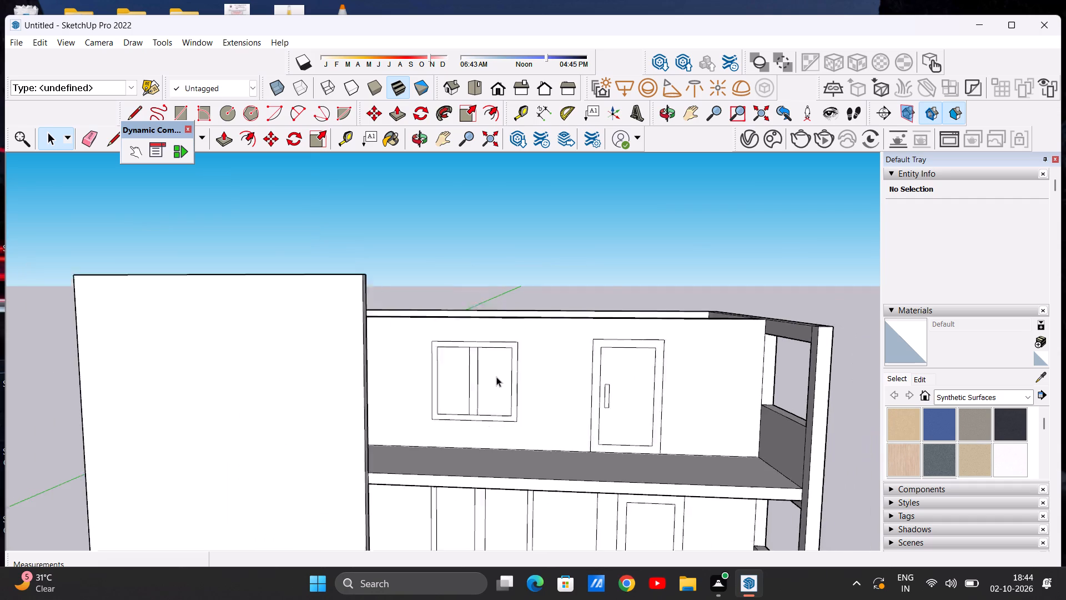
{"action": "scroll", "coordinate": [496, 377], "scroll_direction": "down", "scroll_amount": 8}
{"action": "scroll", "coordinate": [532, 397], "scroll_direction": "up", "scroll_amount": 5}
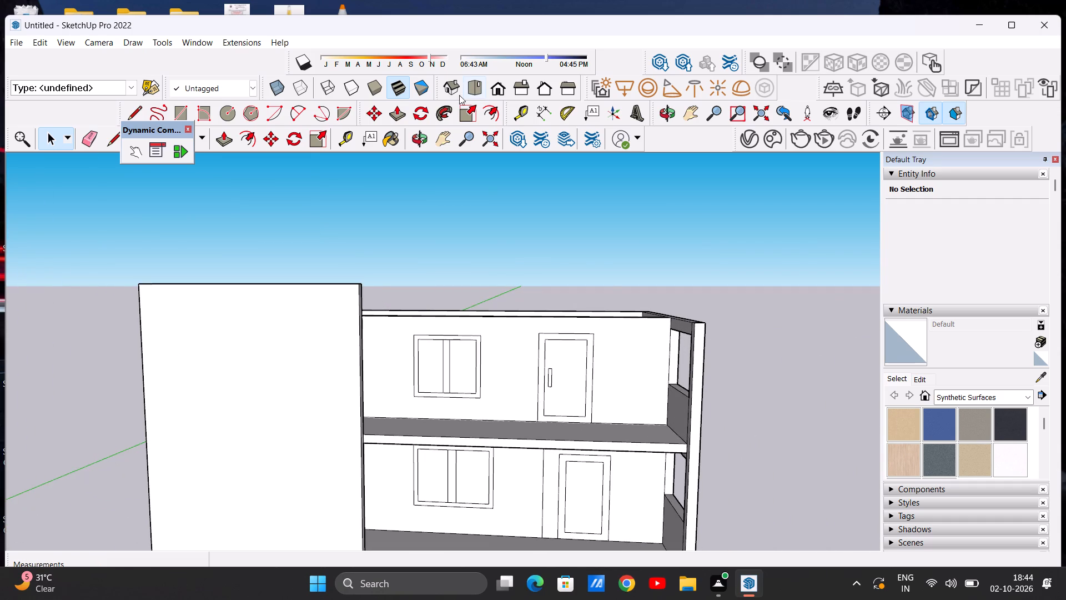
{"action": "left_click", "coordinate": [496, 91]}
{"action": "scroll", "coordinate": [552, 327], "scroll_direction": "down", "scroll_amount": 2}
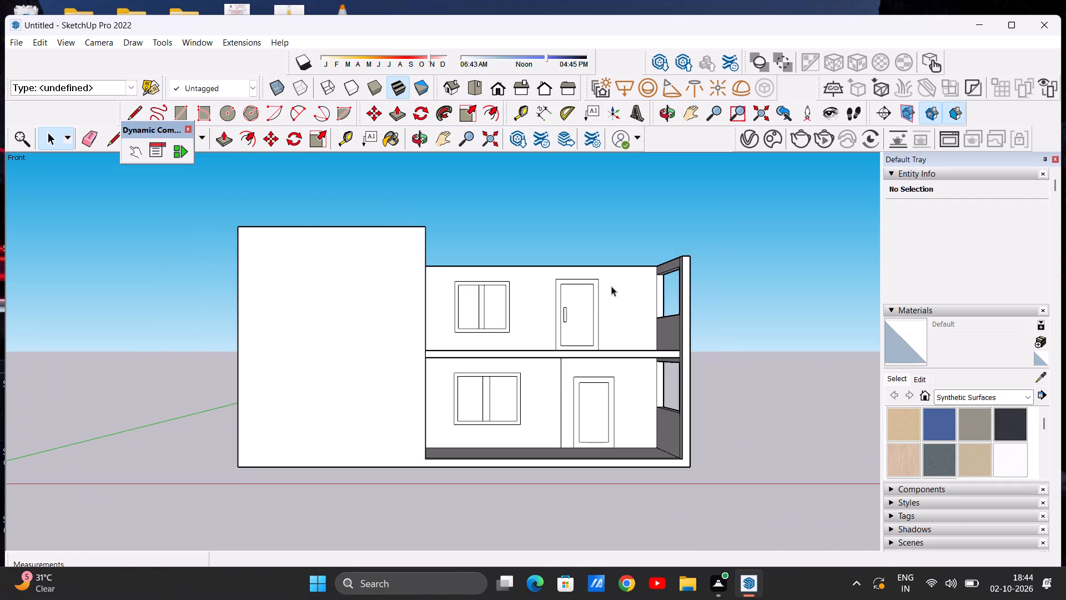
{"action": "scroll", "coordinate": [612, 284], "scroll_direction": "up", "scroll_amount": 3}
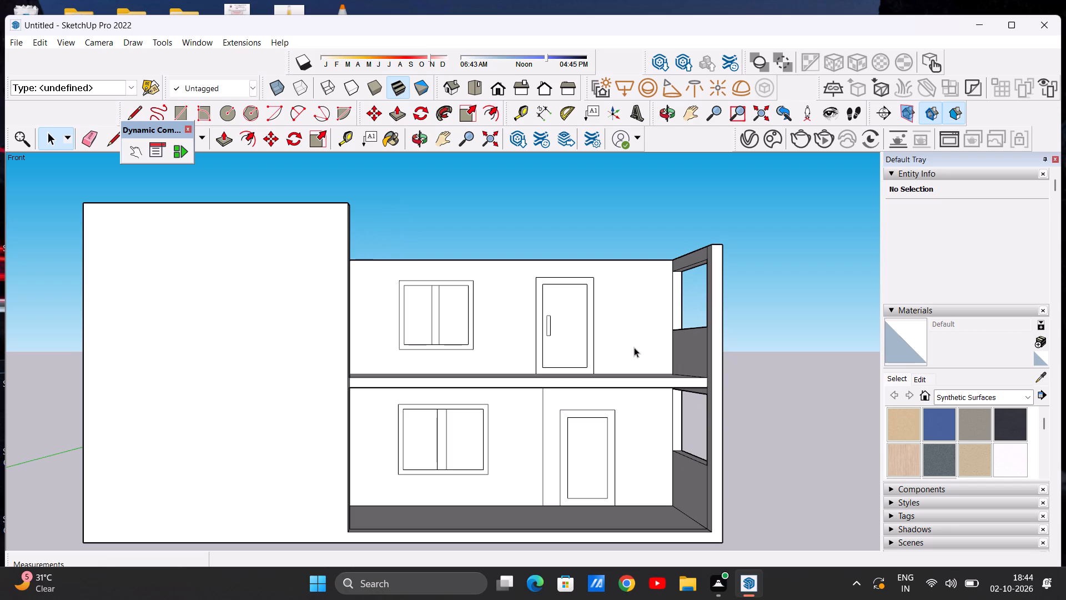
{"action": "scroll", "coordinate": [501, 297], "scroll_direction": "down", "scroll_amount": 3}
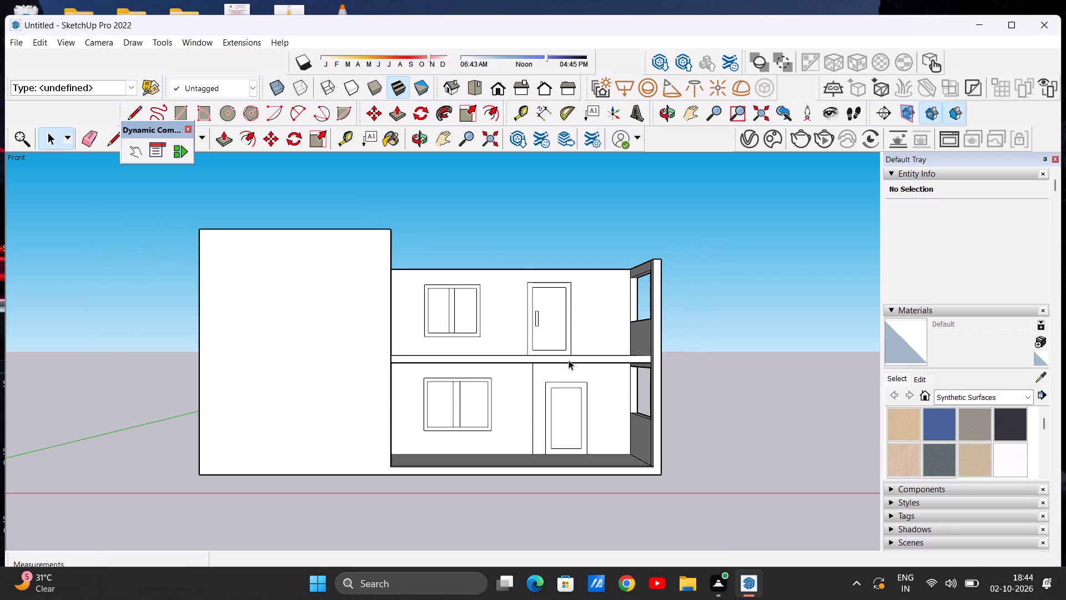
{"action": "scroll", "coordinate": [591, 359], "scroll_direction": "down", "scroll_amount": 2}
{"action": "scroll", "coordinate": [544, 283], "scroll_direction": "up", "scroll_amount": 3}
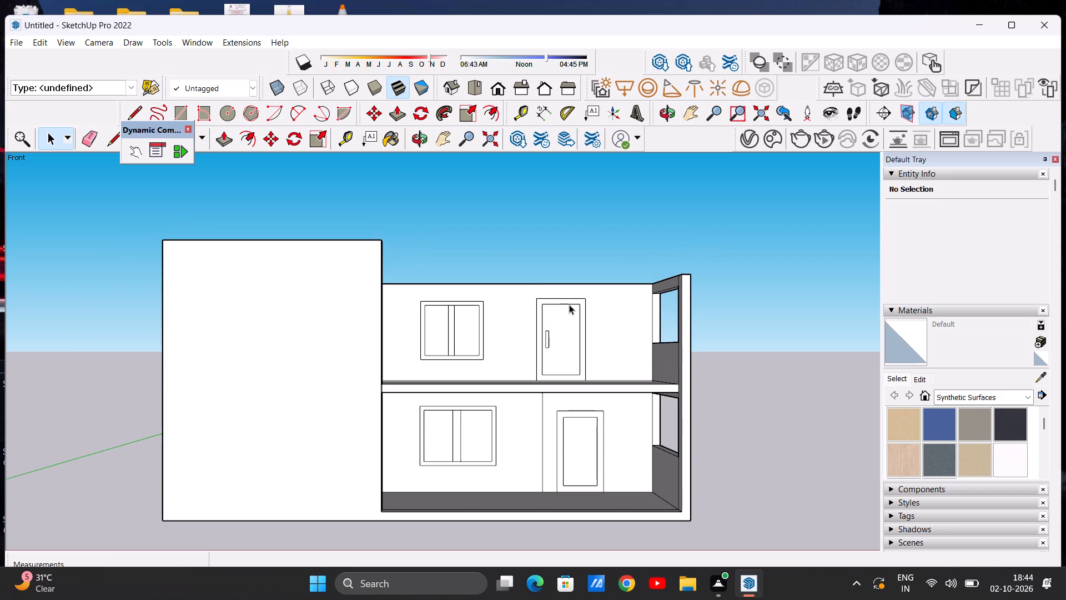
{"action": "scroll", "coordinate": [574, 312], "scroll_direction": "down", "scroll_amount": 3}
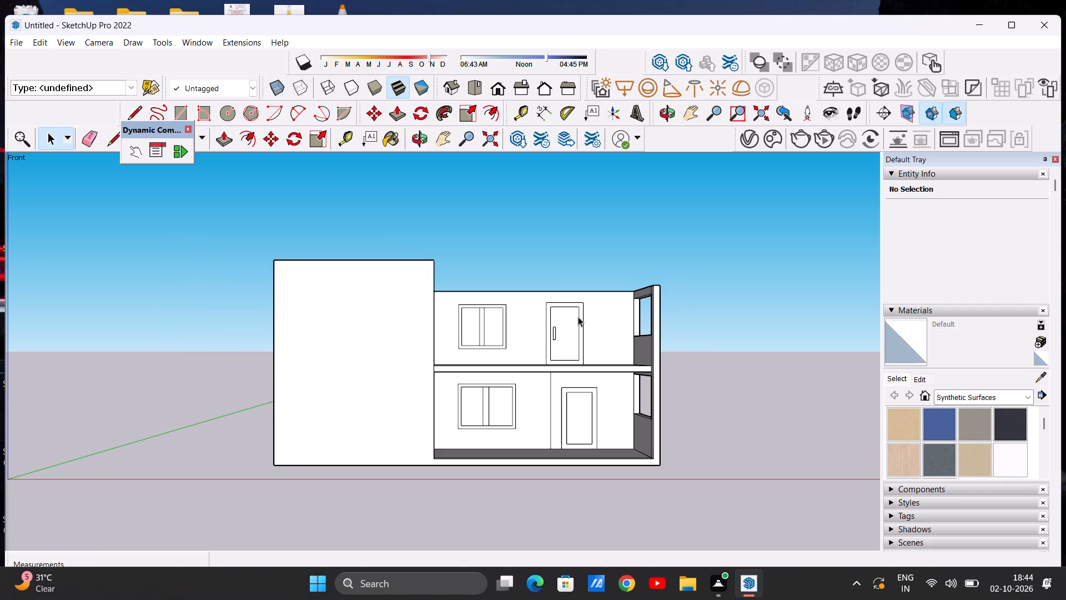
{"action": "scroll", "coordinate": [577, 305], "scroll_direction": "up", "scroll_amount": 1}
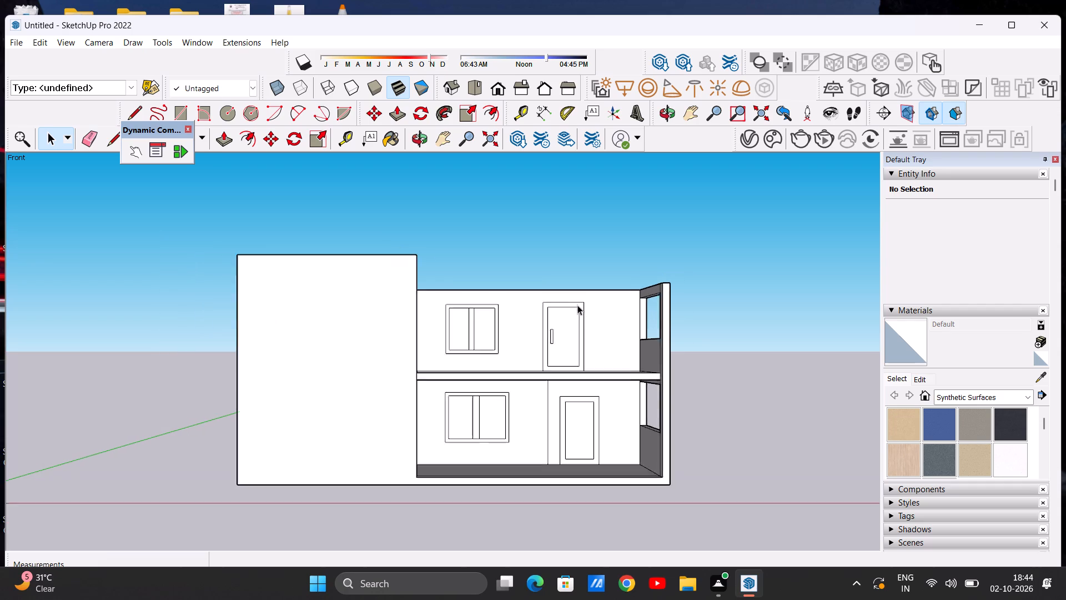
{"action": "scroll", "coordinate": [577, 305], "scroll_direction": "up", "scroll_amount": 3}
{"action": "scroll", "coordinate": [587, 321], "scroll_direction": "down", "scroll_amount": 1}
{"action": "scroll", "coordinate": [540, 312], "scroll_direction": "up", "scroll_amount": 2}
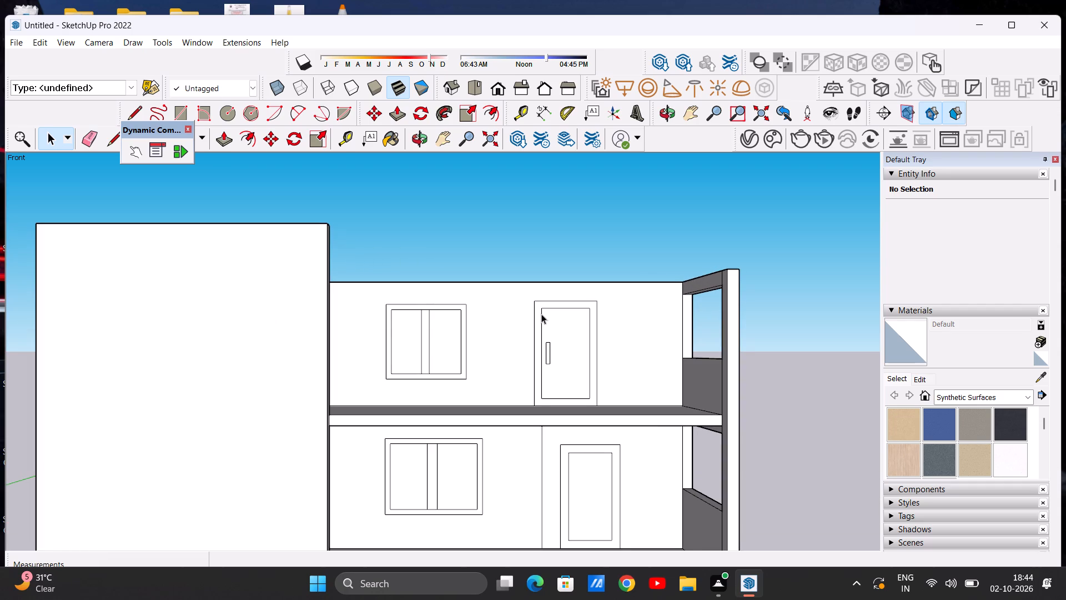
{"action": "scroll", "coordinate": [545, 325], "scroll_direction": "down", "scroll_amount": 4}
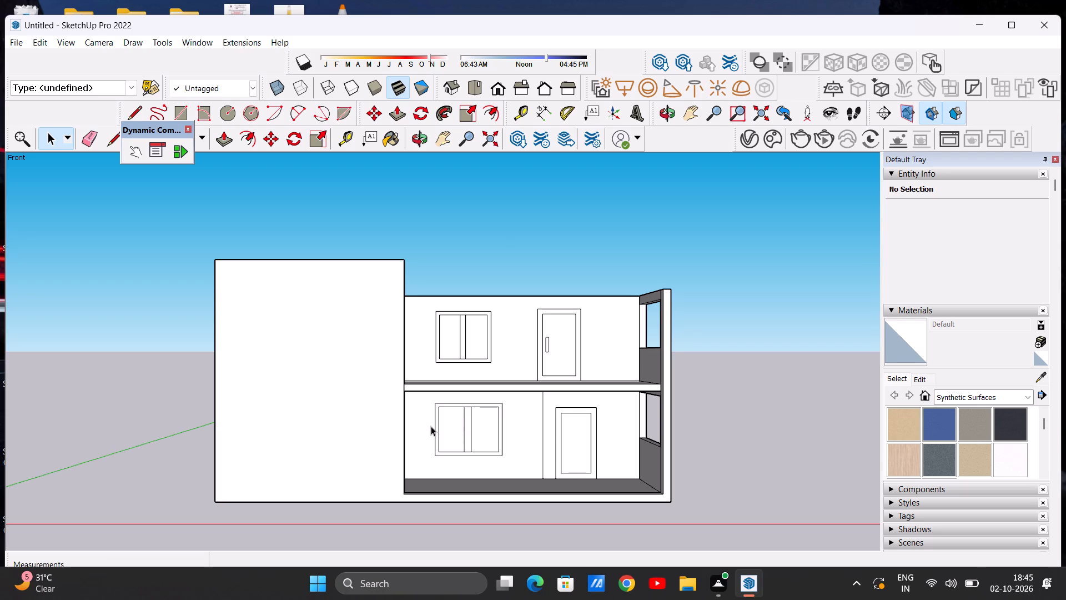
{"action": "scroll", "coordinate": [431, 427], "scroll_direction": "down", "scroll_amount": 18}
{"action": "scroll", "coordinate": [454, 385], "scroll_direction": "up", "scroll_amount": 4}
{"action": "scroll", "coordinate": [438, 412], "scroll_direction": "down", "scroll_amount": 3}
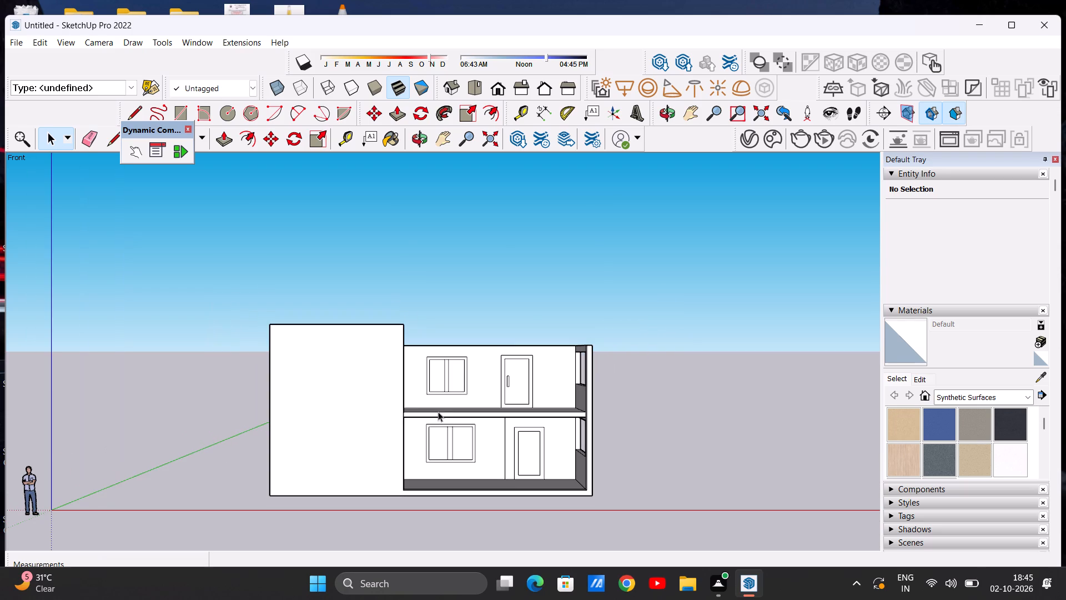
{"action": "scroll", "coordinate": [460, 428], "scroll_direction": "up", "scroll_amount": 2}
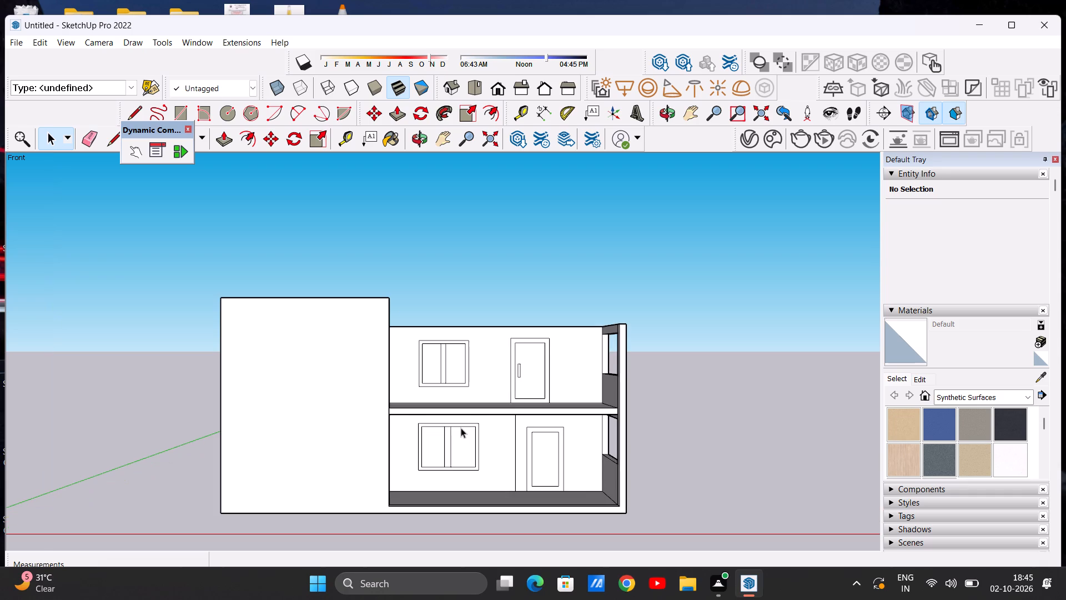
{"action": "scroll", "coordinate": [461, 428], "scroll_direction": "down", "scroll_amount": 1}
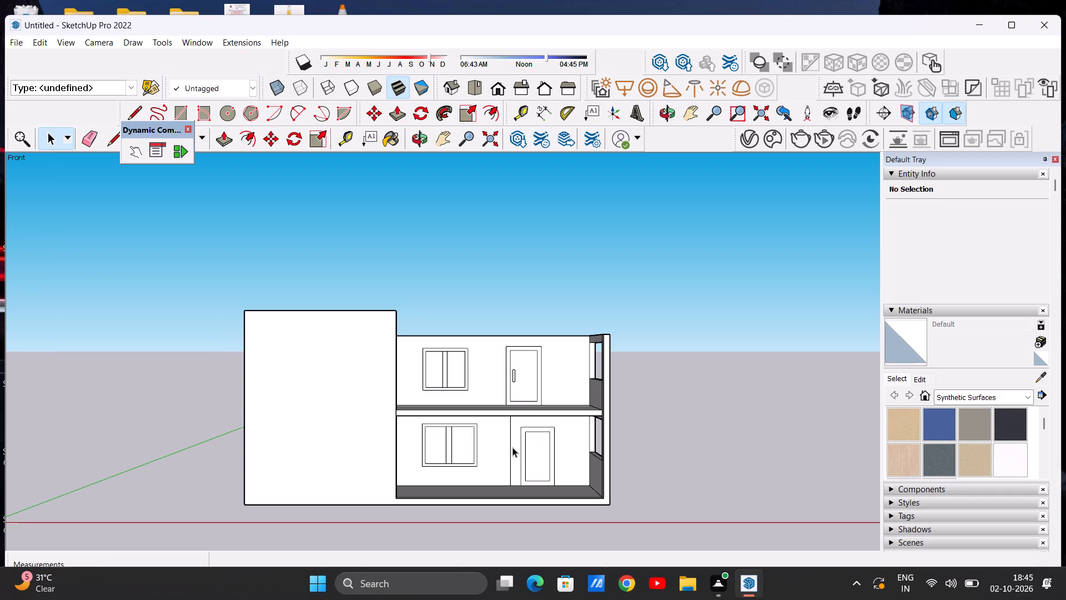
Examine the whole house from above and from oblique angles, including the open top, floors and side wall.
{"action": "scroll", "coordinate": [442, 506], "scroll_direction": "down", "scroll_amount": 1}
{"action": "middle_click_drag", "start_coordinate": [450, 497], "coordinate": [422, 598]}
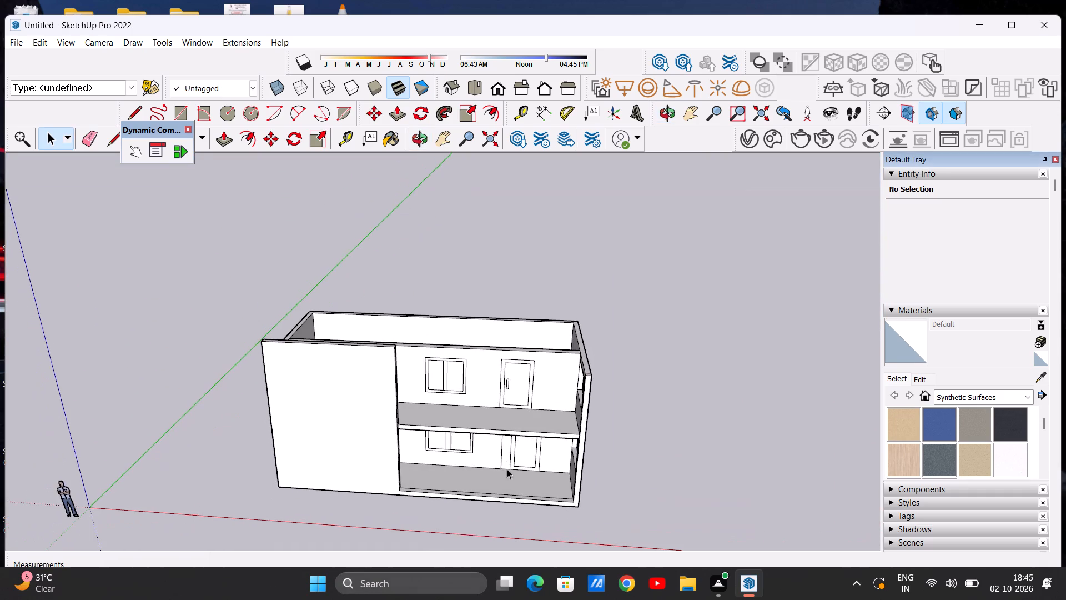
{"action": "middle_click_drag", "start_coordinate": [507, 488], "coordinate": [518, 553]}
{"action": "scroll", "coordinate": [462, 486], "scroll_direction": "up", "scroll_amount": 3}
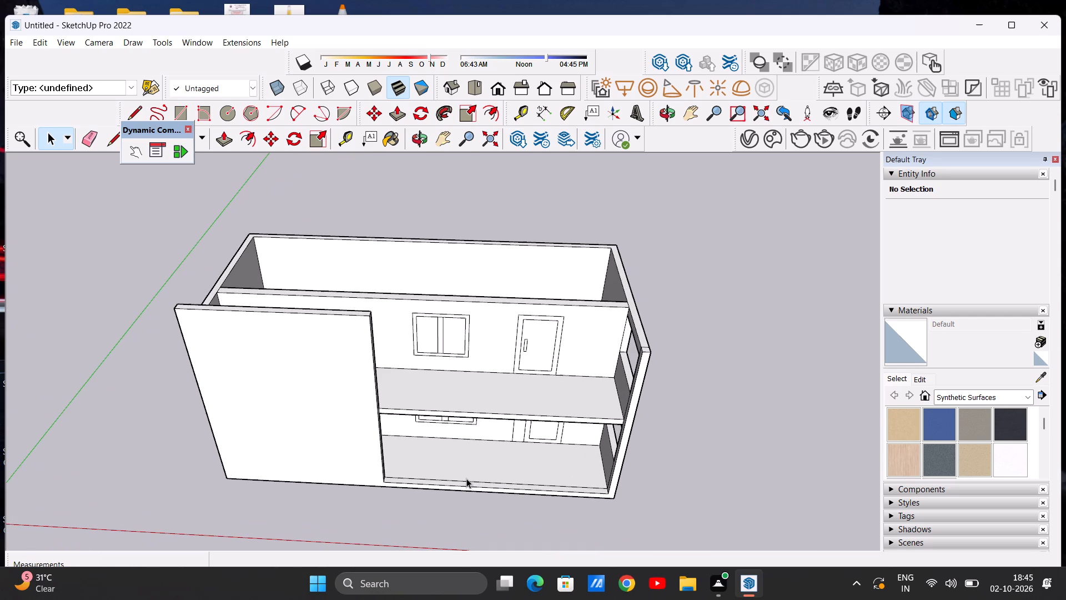
{"action": "scroll", "coordinate": [474, 481], "scroll_direction": "down", "scroll_amount": 4}
{"action": "middle_click_drag", "start_coordinate": [467, 504], "coordinate": [465, 500]}
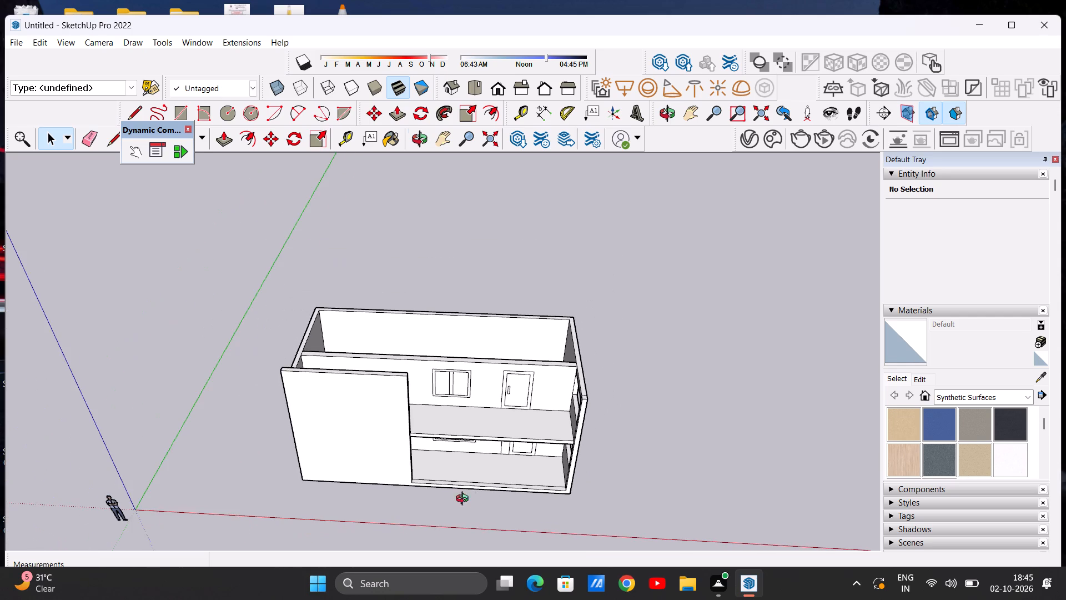
{"action": "middle_click_drag", "start_coordinate": [465, 500], "coordinate": [468, 355]}
{"action": "scroll", "coordinate": [378, 387], "scroll_direction": "down", "scroll_amount": 2}
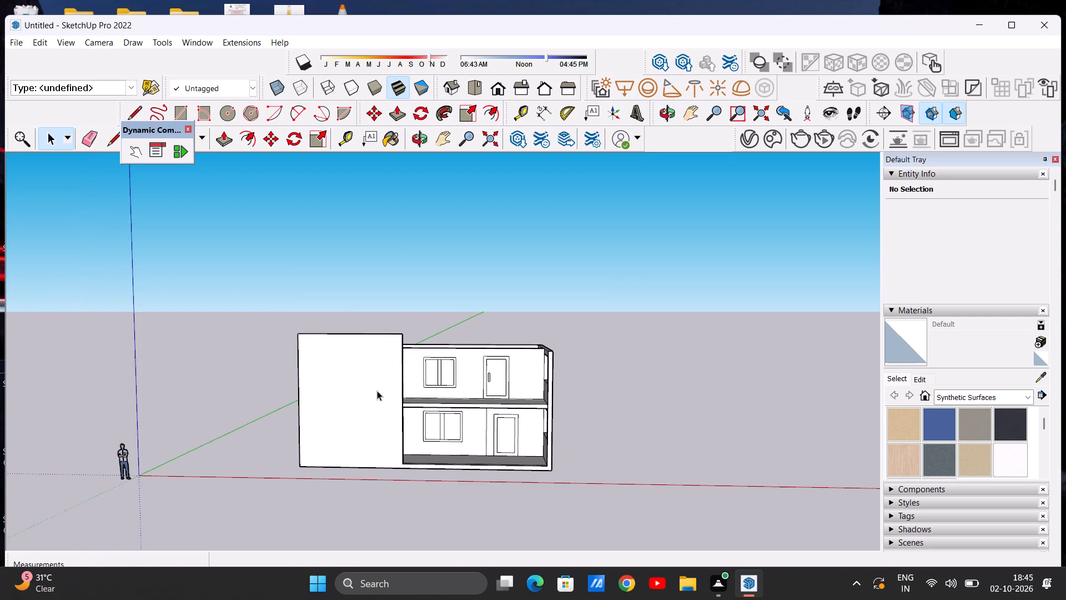
{"action": "scroll", "coordinate": [377, 391], "scroll_direction": "down", "scroll_amount": 1}
{"action": "middle_click_drag", "start_coordinate": [469, 384], "coordinate": [353, 507]}
{"action": "scroll", "coordinate": [354, 506], "scroll_direction": "up", "scroll_amount": 1}
{"action": "middle_click_drag", "start_coordinate": [440, 411], "coordinate": [422, 460]}
{"action": "scroll", "coordinate": [438, 426], "scroll_direction": "up", "scroll_amount": 1}
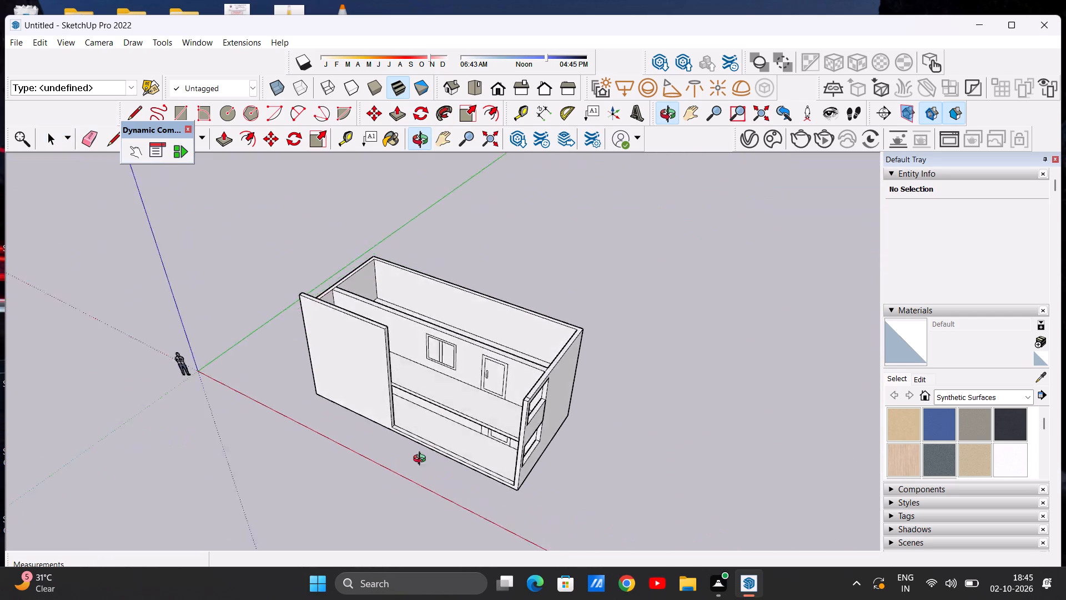
Copy the rear room's upper floor face straight up 9' 3 1/2" to the wall tops to close the roof.
{"action": "middle_click_drag", "start_coordinate": [422, 460], "coordinate": [415, 502]}
{"action": "scroll", "coordinate": [415, 502], "scroll_direction": "up", "scroll_amount": 1}
{"action": "scroll", "coordinate": [438, 452], "scroll_direction": "down", "scroll_amount": 7}
{"action": "scroll", "coordinate": [487, 365], "scroll_direction": "up", "scroll_amount": 6}
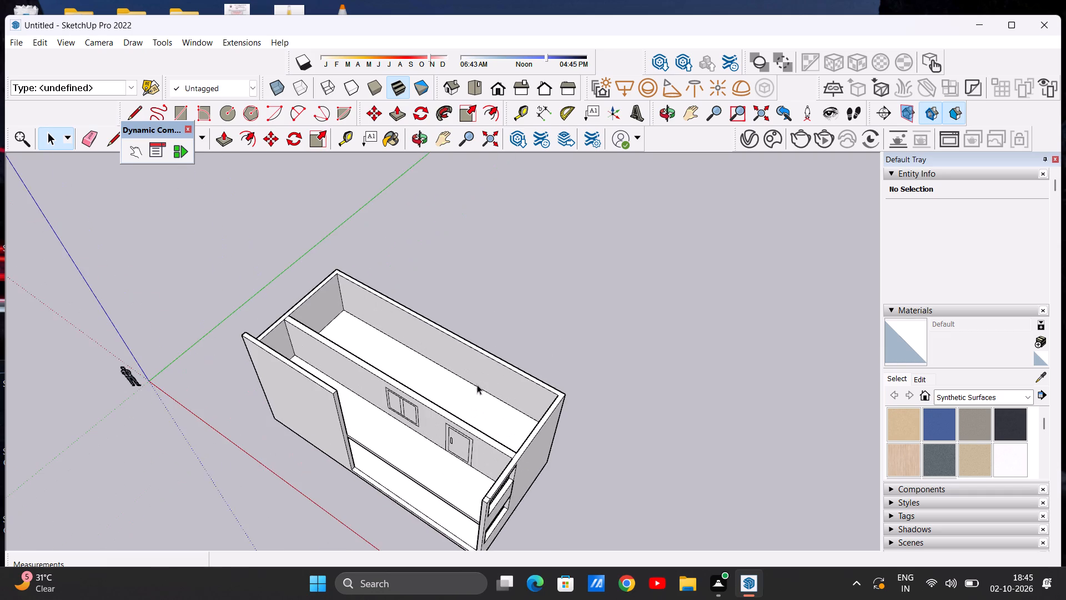
{"action": "middle_click_drag", "start_coordinate": [473, 391], "coordinate": [461, 451]}
{"action": "scroll", "coordinate": [355, 369], "scroll_direction": "up", "scroll_amount": 1}
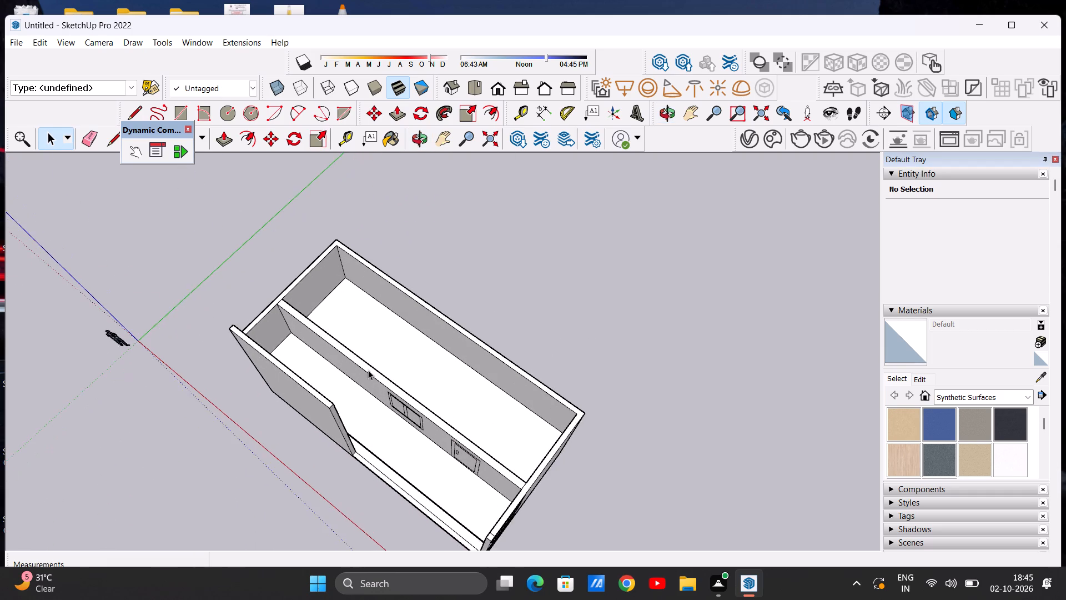
{"action": "scroll", "coordinate": [368, 370], "scroll_direction": "up", "scroll_amount": 2}
{"action": "double_click", "coordinate": [415, 353]}
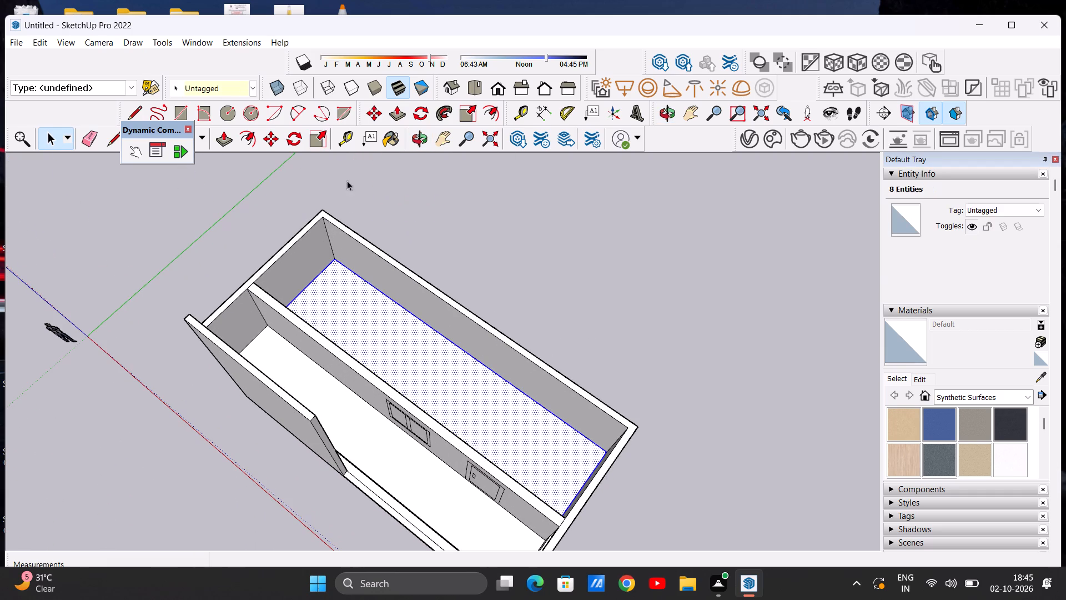
{"action": "key", "text": "m"}
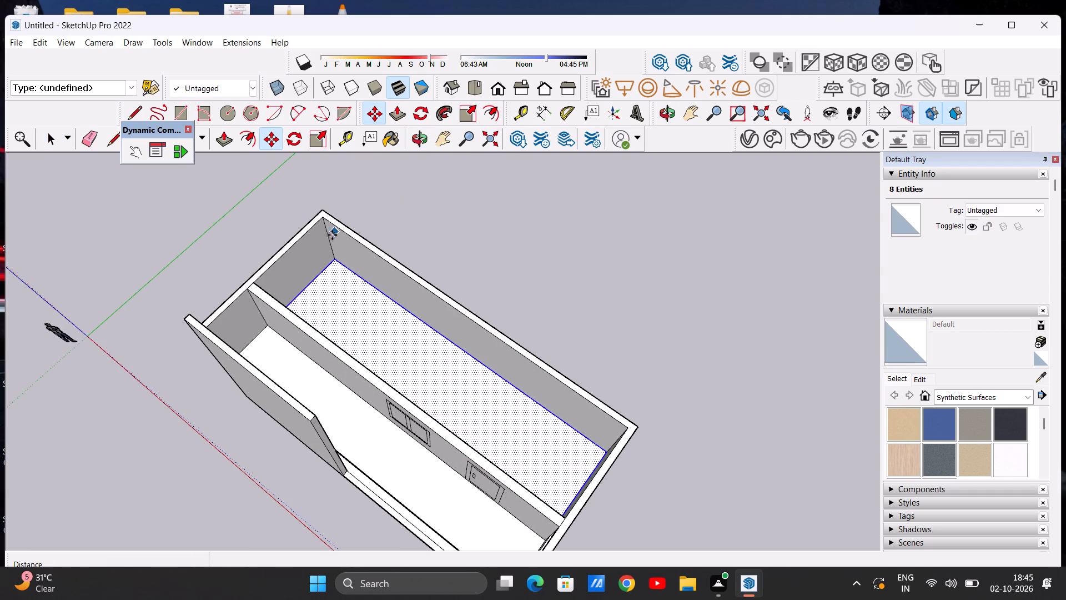
{"action": "left_click", "coordinate": [335, 259]}
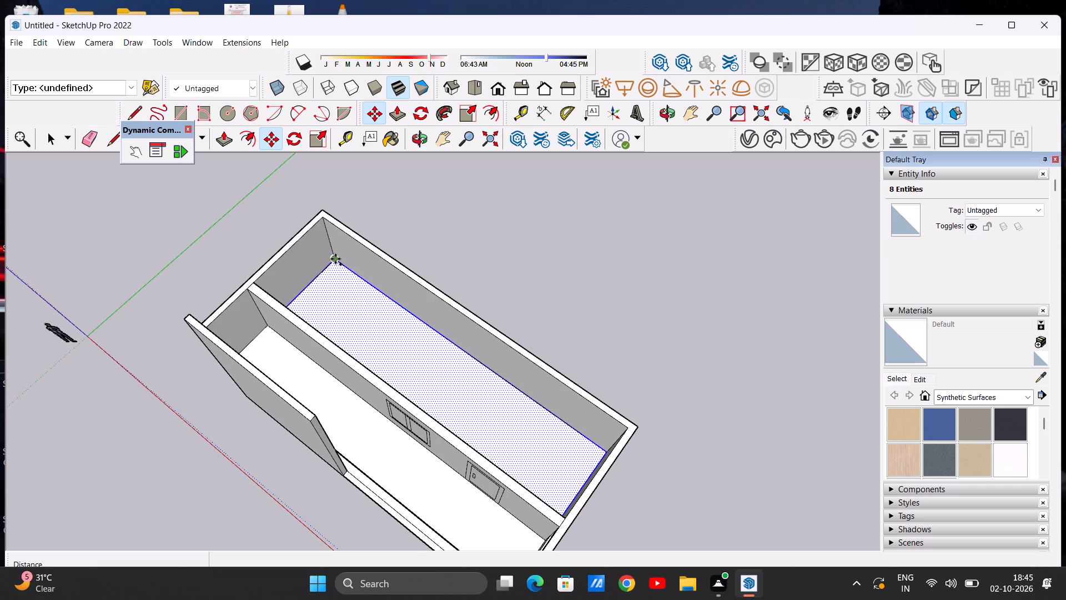
{"action": "left_click", "coordinate": [325, 219]}
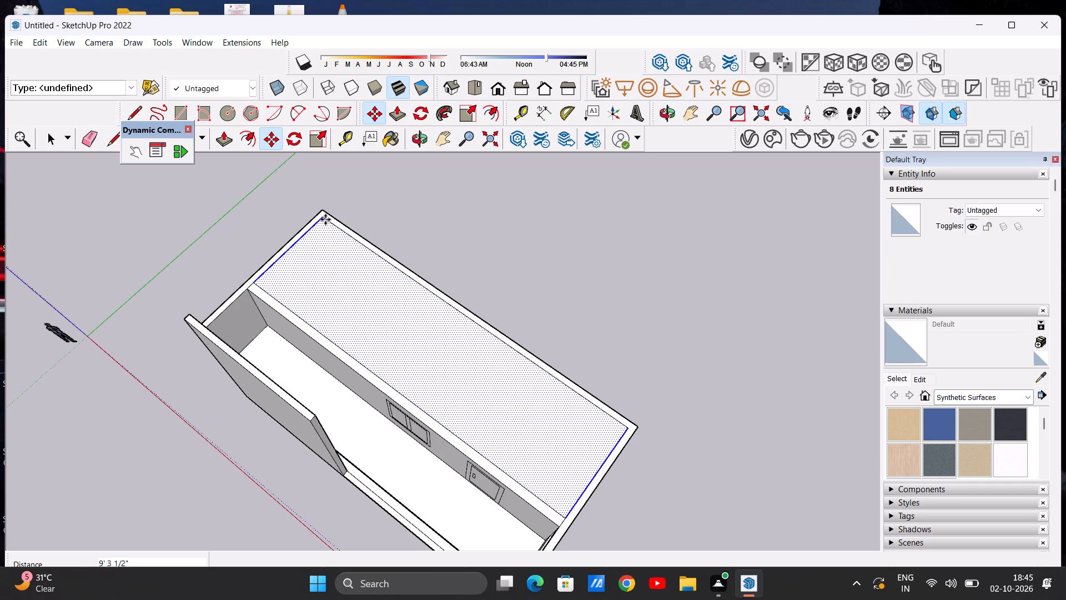
{"action": "key", "text": "space"}
{"action": "left_click", "coordinate": [512, 227]}
Copy the front balcony's upper floor face straight up 9' 3 1/2" to the top inner corner of the walls.
{"action": "scroll", "coordinate": [490, 254], "scroll_direction": "down", "scroll_amount": 3}
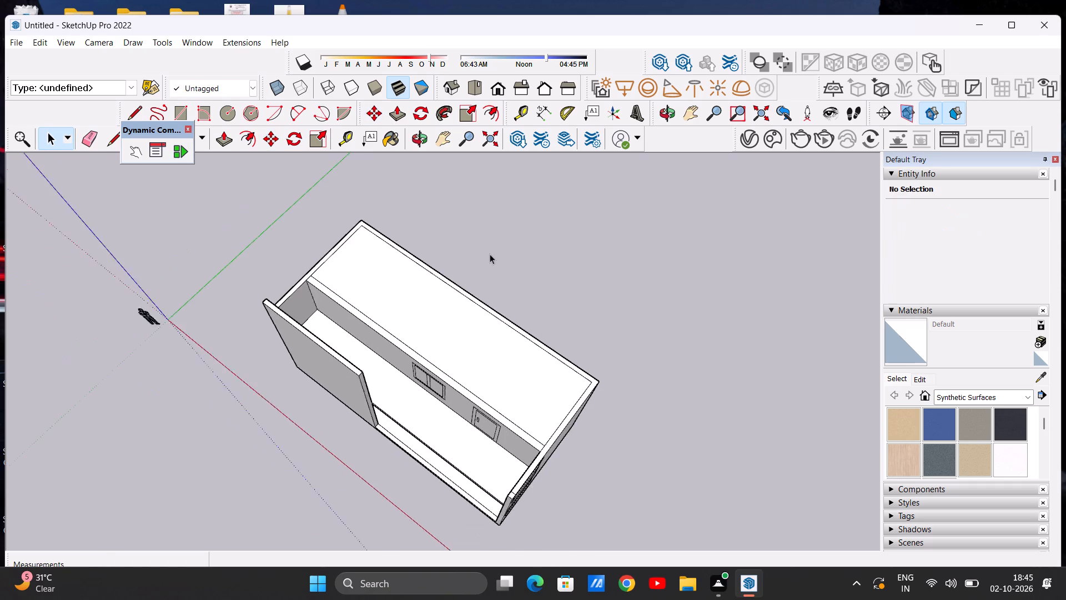
{"action": "scroll", "coordinate": [490, 254], "scroll_direction": "down", "scroll_amount": 1}
{"action": "scroll", "coordinate": [449, 448], "scroll_direction": "up", "scroll_amount": 6}
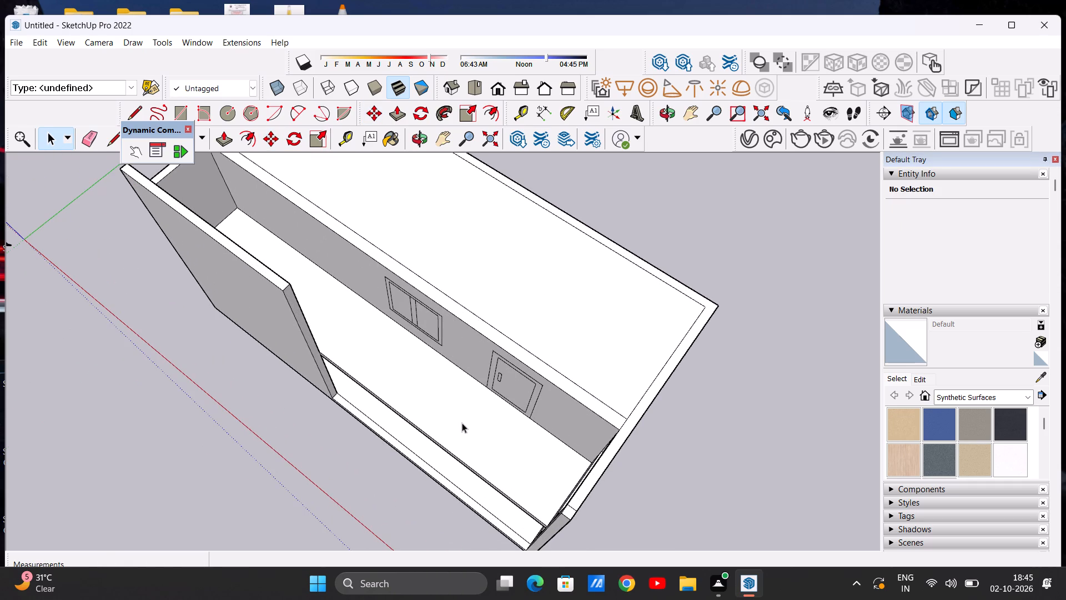
{"action": "double_click", "coordinate": [462, 422]}
{"action": "scroll", "coordinate": [487, 418], "scroll_direction": "down", "scroll_amount": 4}
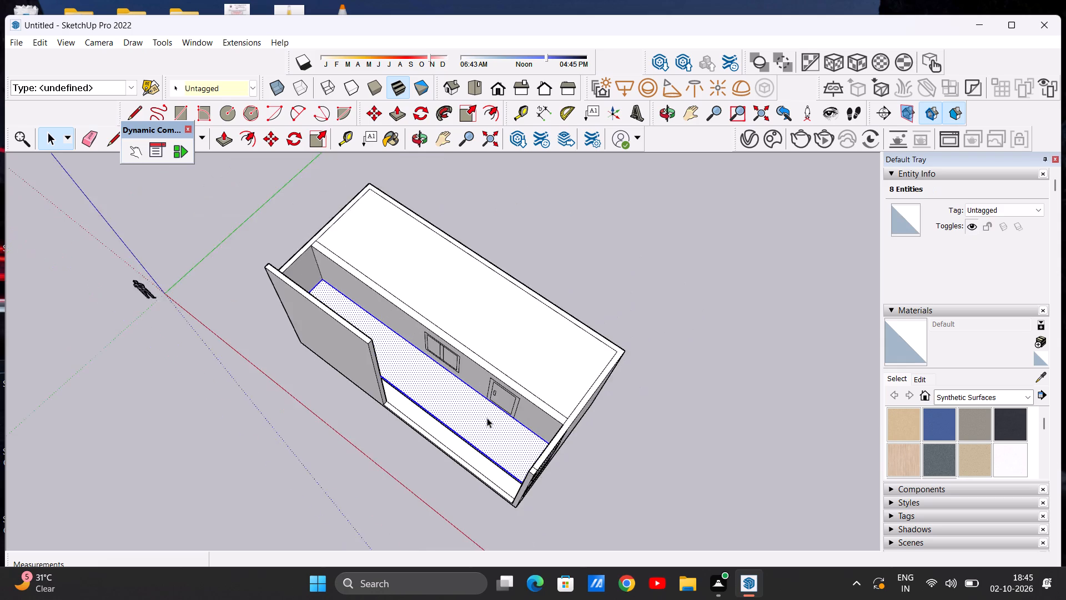
{"action": "scroll", "coordinate": [487, 418], "scroll_direction": "down", "scroll_amount": 4}
{"action": "scroll", "coordinate": [380, 283], "scroll_direction": "up", "scroll_amount": 11}
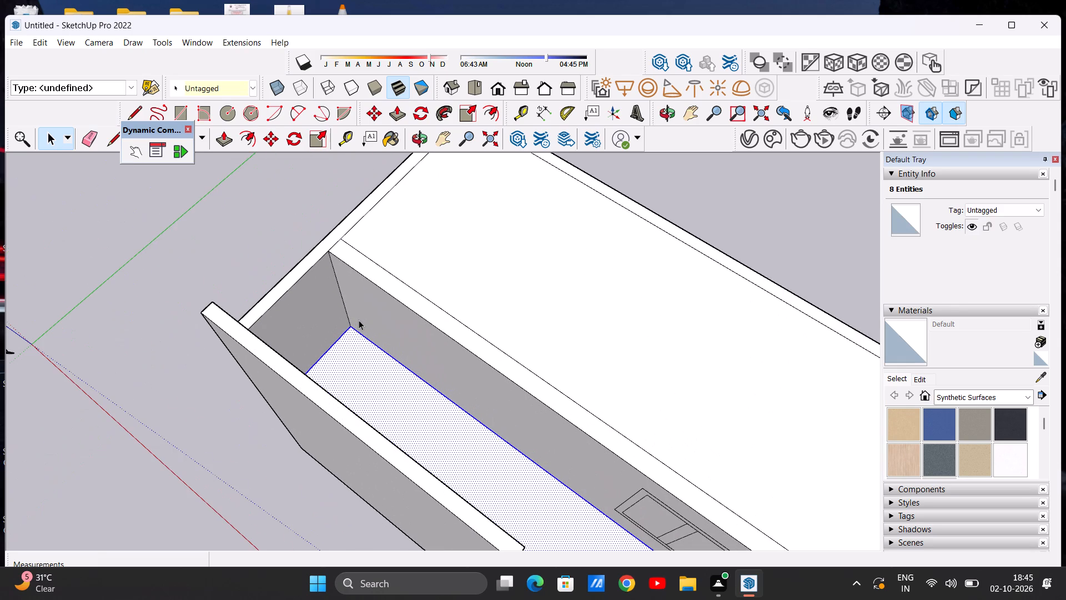
{"action": "key", "text": "m"}
{"action": "left_click", "coordinate": [351, 324]}
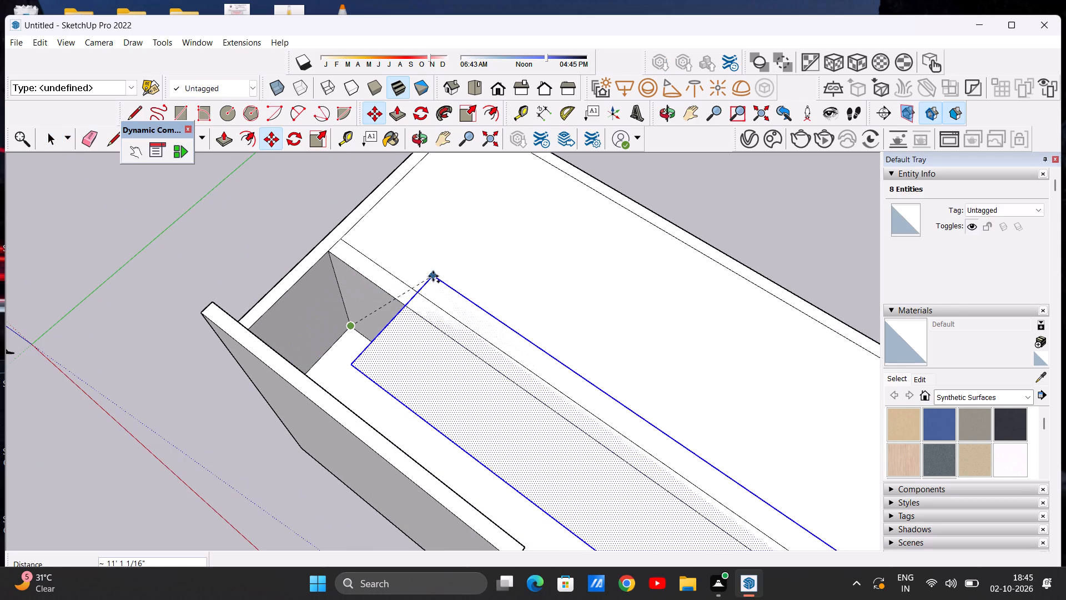
{"action": "left_click", "coordinate": [327, 256]}
{"action": "key", "text": "space"}
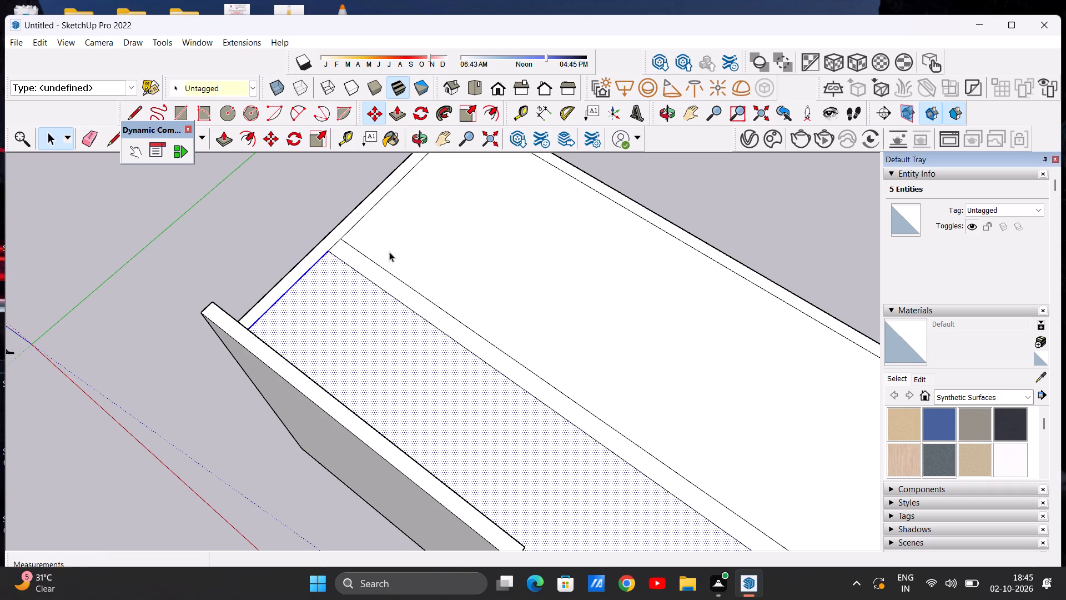
{"action": "left_click", "coordinate": [711, 193]}
Examine the roofed house from the front, from above and from oblique angles, including both storeys' openings and the side wall.
{"action": "scroll", "coordinate": [492, 287], "scroll_direction": "down", "scroll_amount": 10}
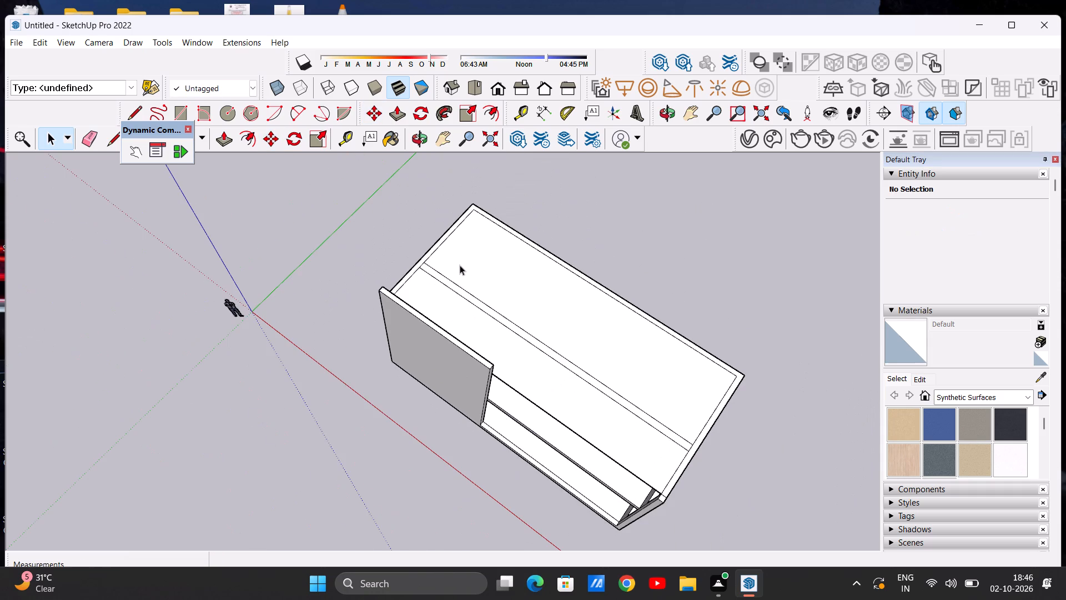
{"action": "middle_click_drag", "start_coordinate": [460, 367], "coordinate": [468, 226]}
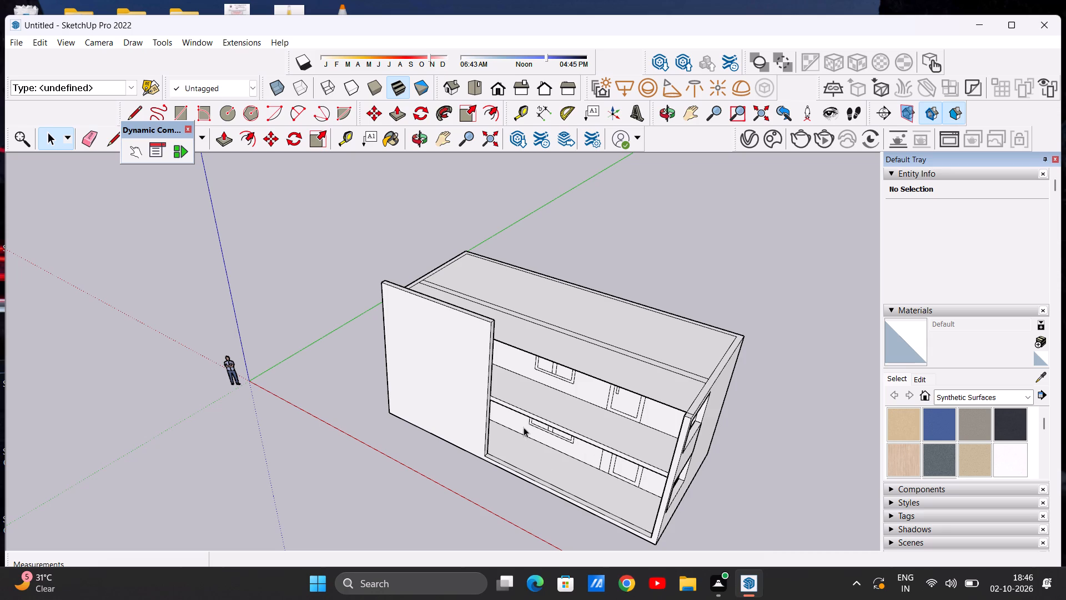
{"action": "scroll", "coordinate": [518, 401], "scroll_direction": "down", "scroll_amount": 2}
{"action": "scroll", "coordinate": [588, 432], "scroll_direction": "up", "scroll_amount": 3}
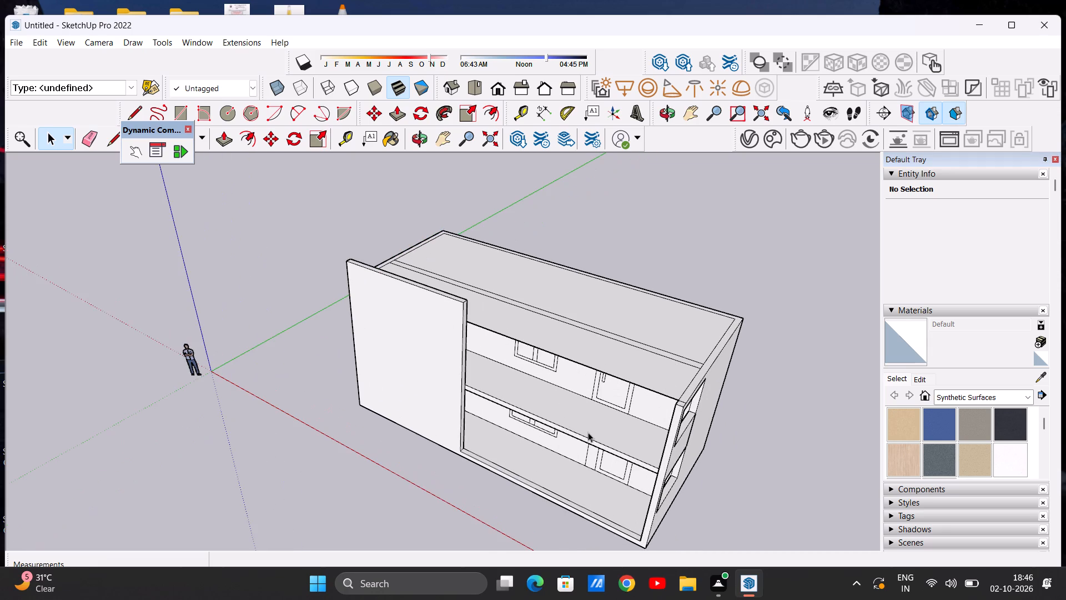
{"action": "middle_click_drag", "start_coordinate": [585, 438], "coordinate": [582, 399]}
{"action": "scroll", "coordinate": [601, 397], "scroll_direction": "up", "scroll_amount": 2}
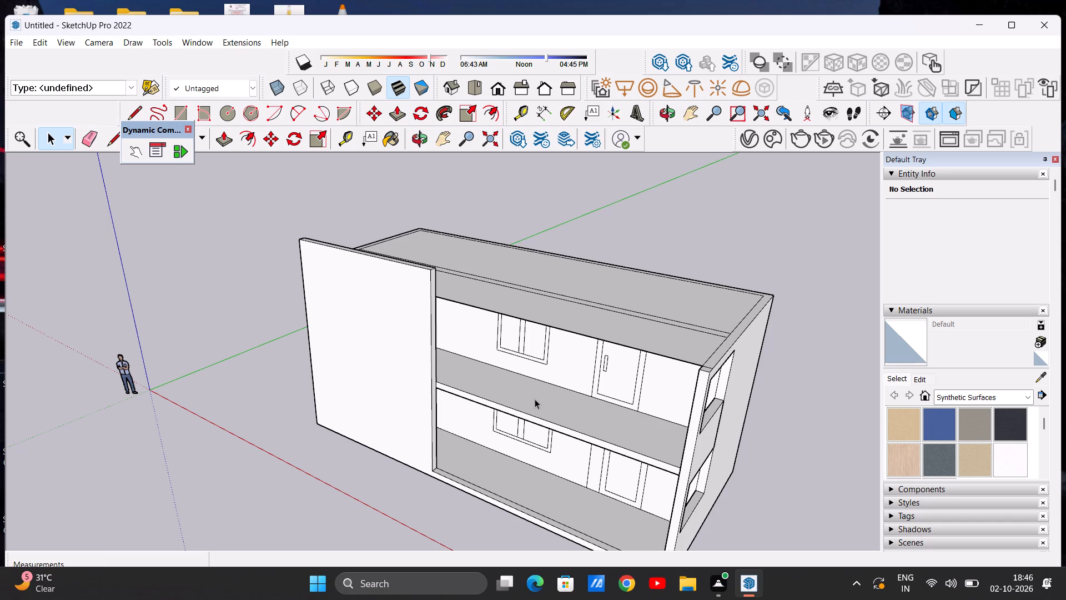
{"action": "scroll", "coordinate": [543, 399], "scroll_direction": "down", "scroll_amount": 20}
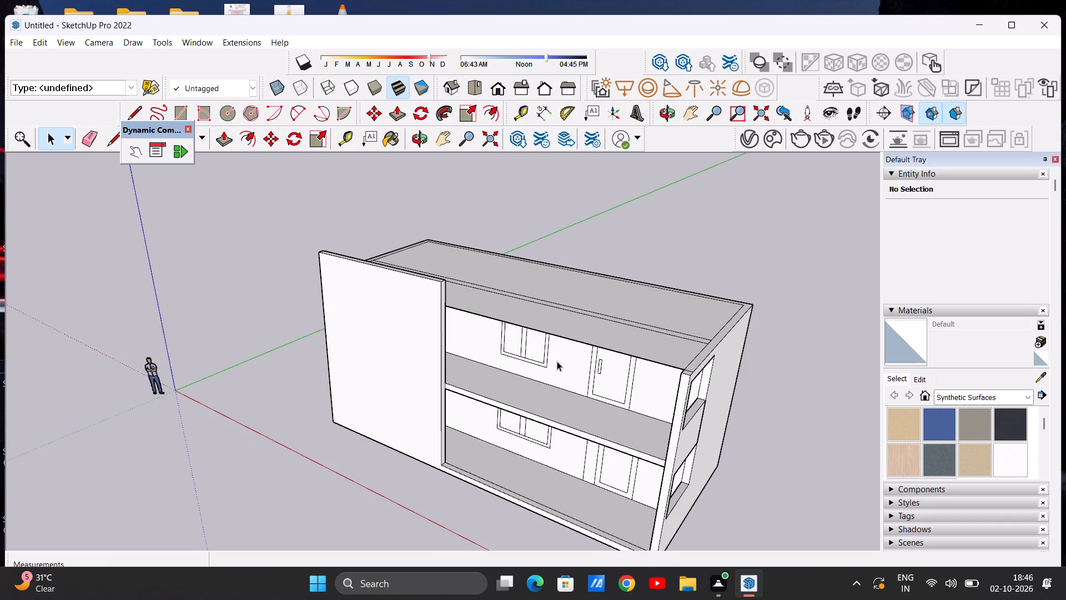
{"action": "scroll", "coordinate": [632, 357], "scroll_direction": "up", "scroll_amount": 6}
{"action": "scroll", "coordinate": [632, 357], "scroll_direction": "down", "scroll_amount": 7}
{"action": "middle_click_drag", "start_coordinate": [631, 344], "coordinate": [562, 382]}
{"action": "scroll", "coordinate": [569, 378], "scroll_direction": "down", "scroll_amount": 1}
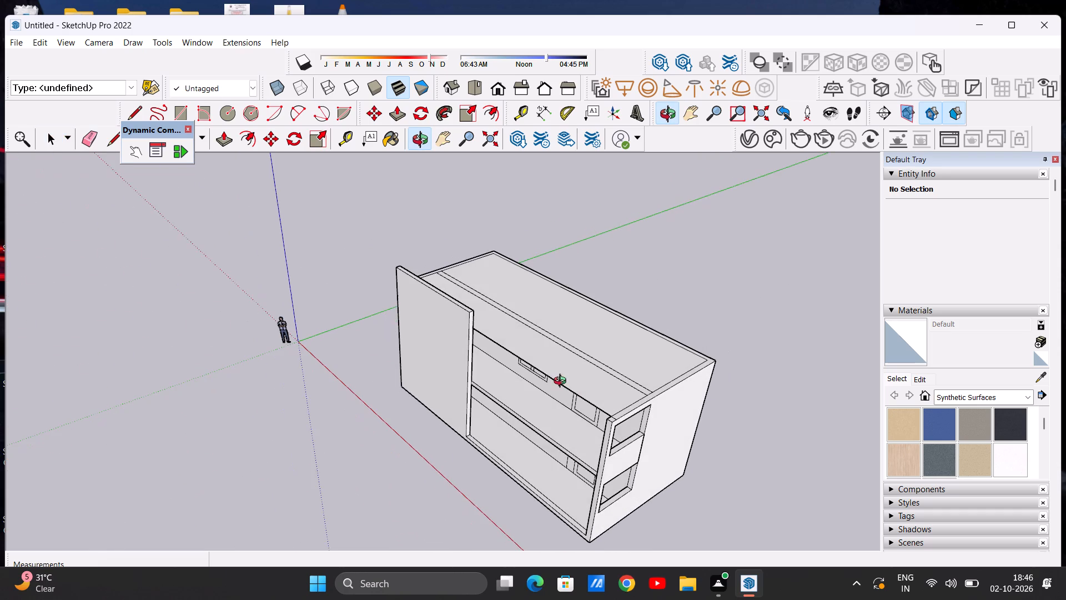
{"action": "middle_click_drag", "start_coordinate": [562, 382], "coordinate": [566, 382]}
{"action": "scroll", "coordinate": [605, 372], "scroll_direction": "down", "scroll_amount": 4}
{"action": "middle_click_drag", "start_coordinate": [594, 394], "coordinate": [623, 302]}
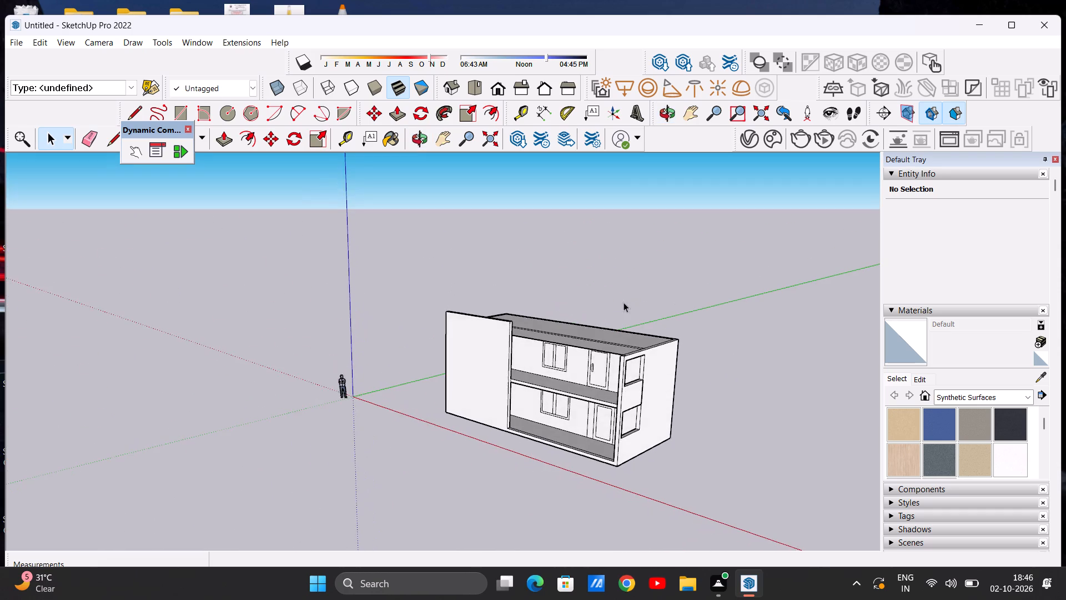
{"action": "scroll", "coordinate": [653, 333], "scroll_direction": "up", "scroll_amount": 4}
{"action": "middle_click_drag", "start_coordinate": [598, 377], "coordinate": [706, 356]}
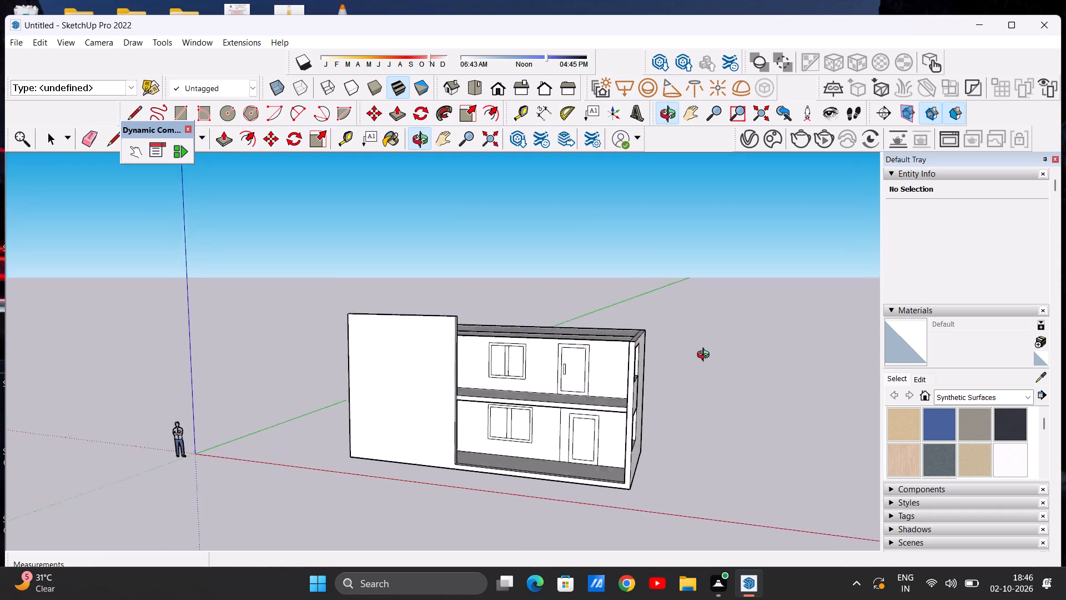
{"action": "middle_click_drag", "start_coordinate": [706, 356], "coordinate": [705, 369]}
{"action": "scroll", "coordinate": [584, 377], "scroll_direction": "down", "scroll_amount": 2}
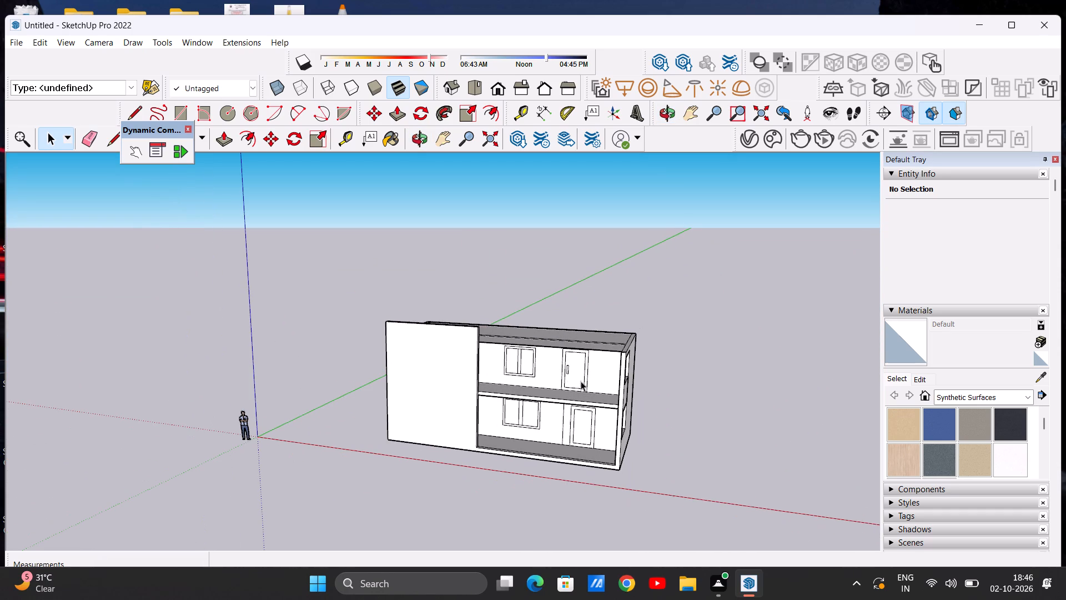
{"action": "scroll", "coordinate": [552, 388], "scroll_direction": "up", "scroll_amount": 4}
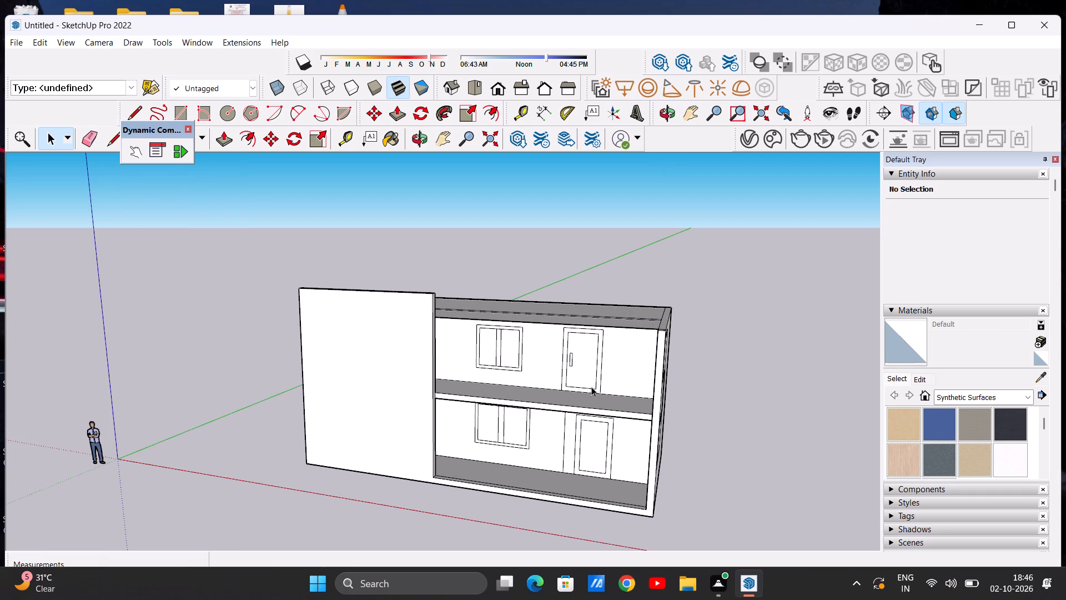
{"action": "scroll", "coordinate": [615, 383], "scroll_direction": "down", "scroll_amount": 4}
{"action": "middle_click_drag", "start_coordinate": [600, 409], "coordinate": [628, 440]}
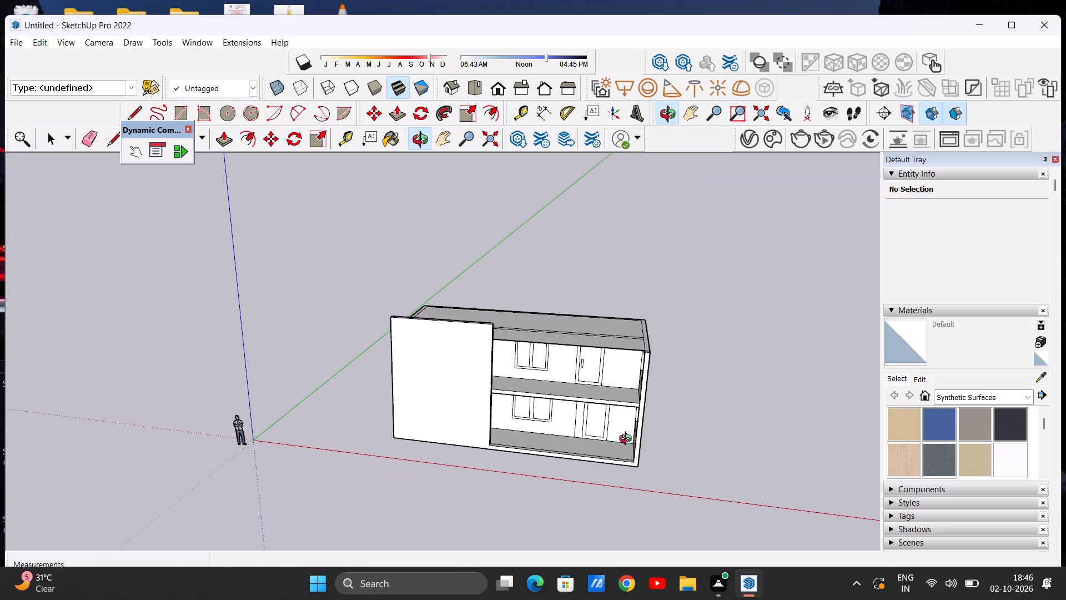
{"action": "middle_click_drag", "start_coordinate": [628, 440], "coordinate": [675, 451]}
{"action": "scroll", "coordinate": [606, 398], "scroll_direction": "up", "scroll_amount": 3}
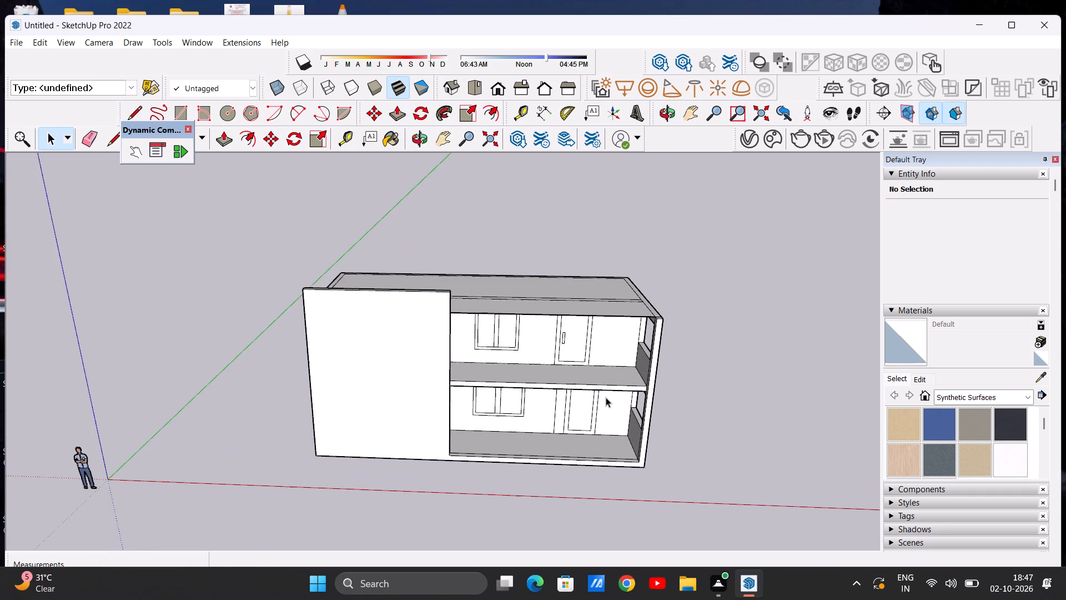
{"action": "middle_click_drag", "start_coordinate": [607, 401], "coordinate": [521, 277]}
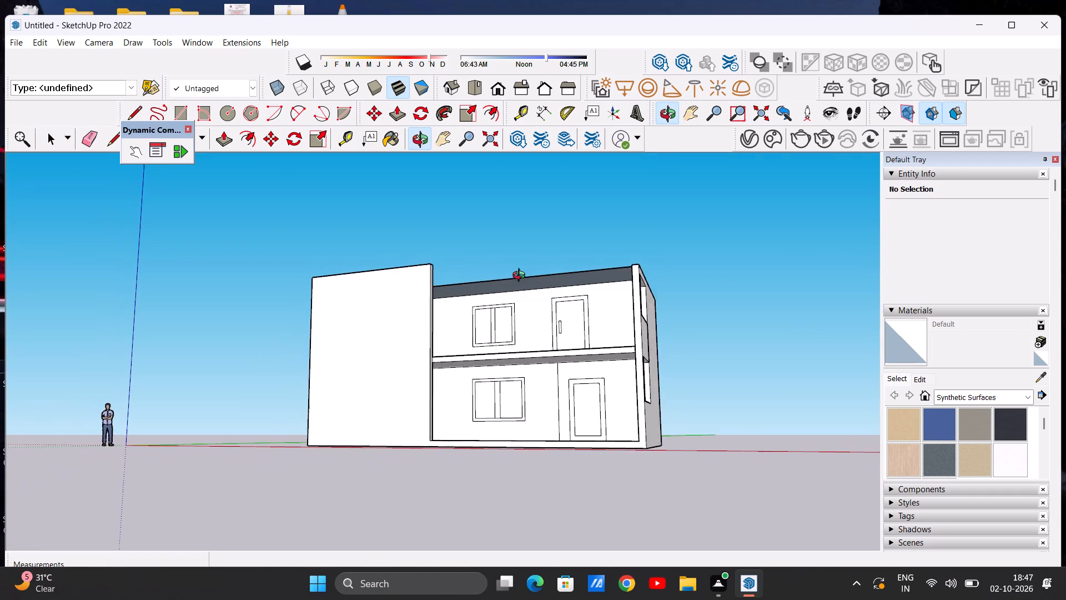
{"action": "middle_click_drag", "start_coordinate": [521, 277], "coordinate": [496, 312]}
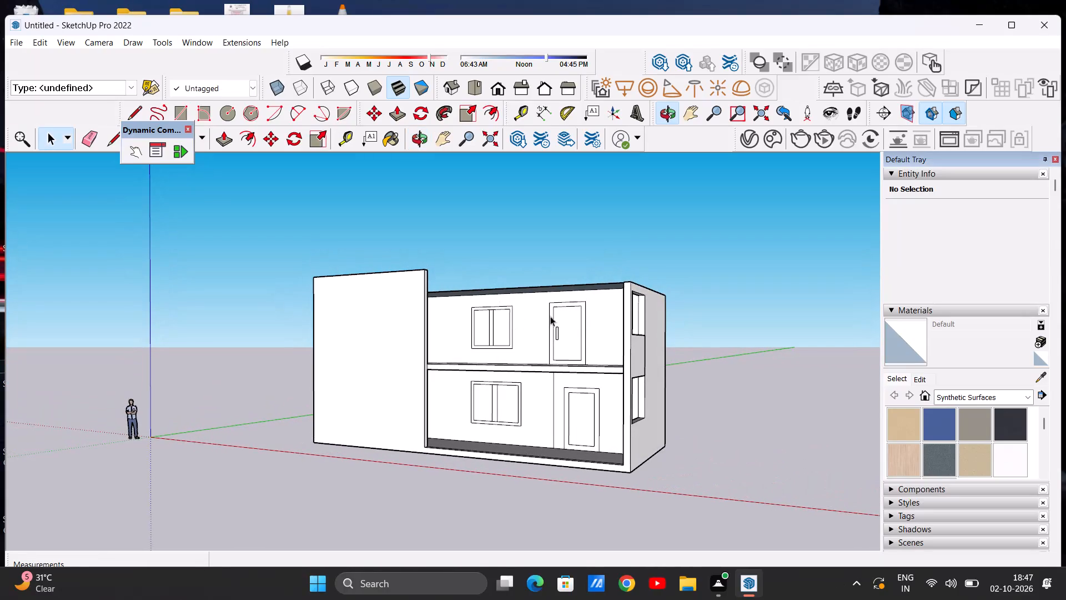
{"action": "scroll", "coordinate": [581, 310], "scroll_direction": "down", "scroll_amount": 1}
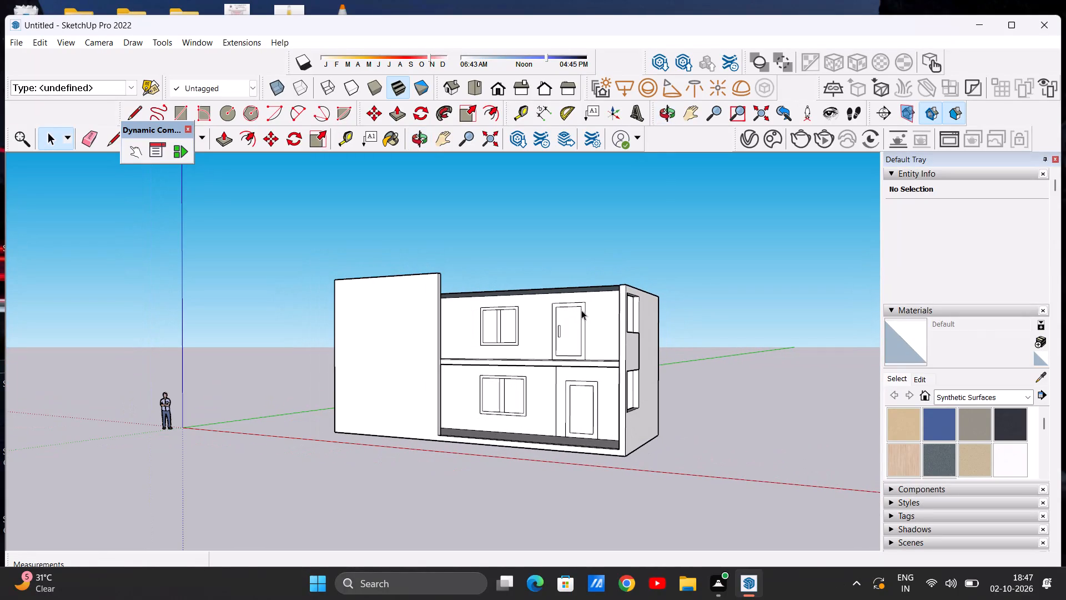
{"action": "scroll", "coordinate": [552, 311], "scroll_direction": "down", "scroll_amount": 3}
{"action": "middle_click_drag", "start_coordinate": [569, 303], "coordinate": [559, 321]}
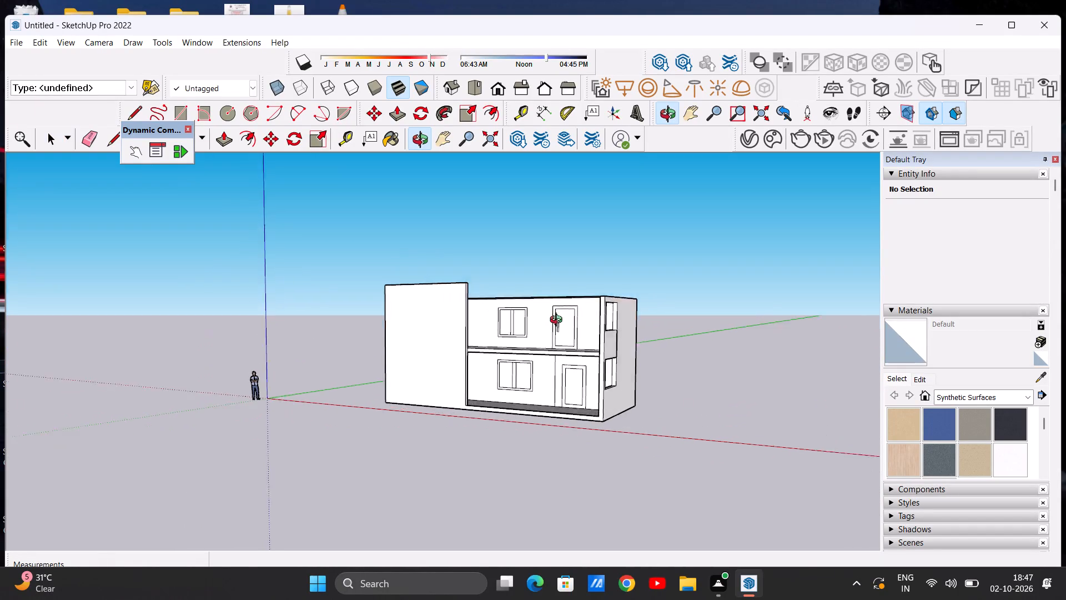
{"action": "middle_click_drag", "start_coordinate": [559, 321], "coordinate": [507, 373]}
{"action": "scroll", "coordinate": [564, 324], "scroll_direction": "up", "scroll_amount": 5}
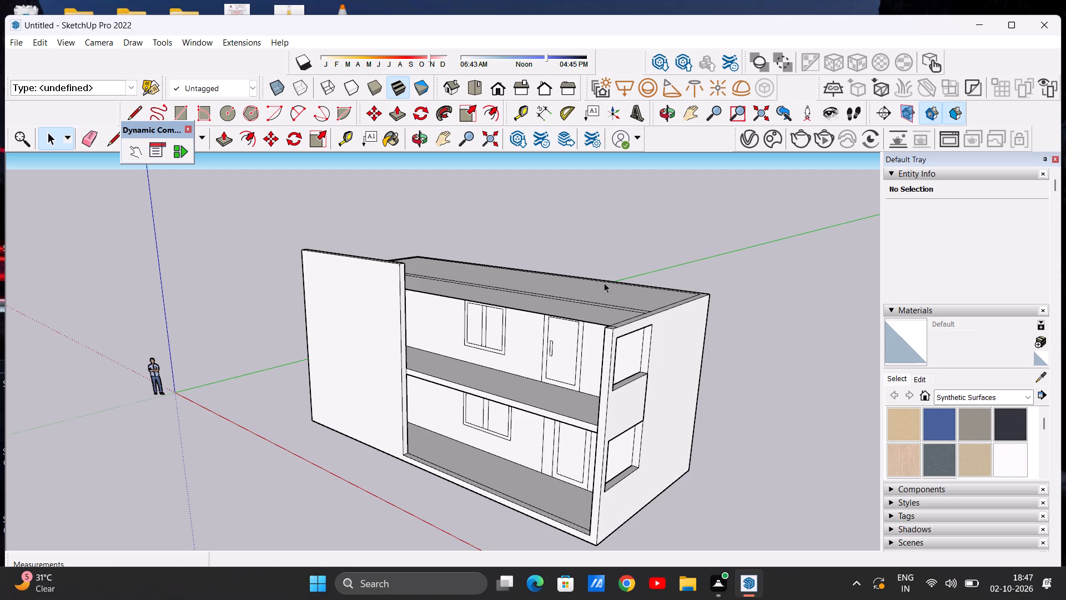
Push/Pull the front strip of the roof, above the balcony, upward about 8 3/8" to give it slab thickness.
{"action": "middle_click_drag", "start_coordinate": [604, 283], "coordinate": [568, 327]}
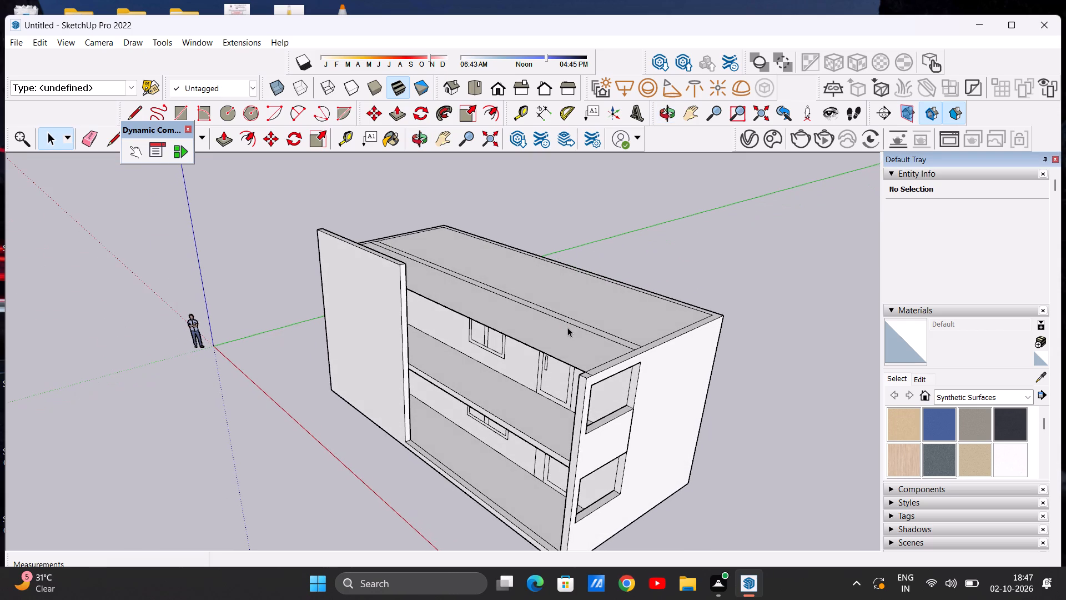
{"action": "scroll", "coordinate": [566, 325], "scroll_direction": "down", "scroll_amount": 1}
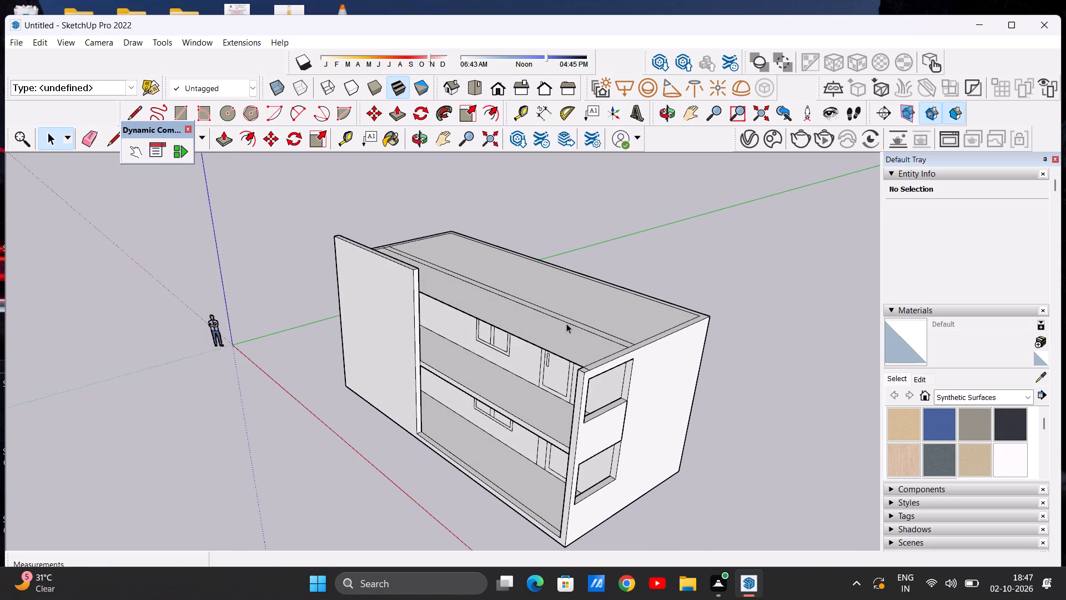
{"action": "scroll", "coordinate": [567, 341], "scroll_direction": "up", "scroll_amount": 5}
{"action": "middle_click_drag", "start_coordinate": [571, 354], "coordinate": [566, 347]}
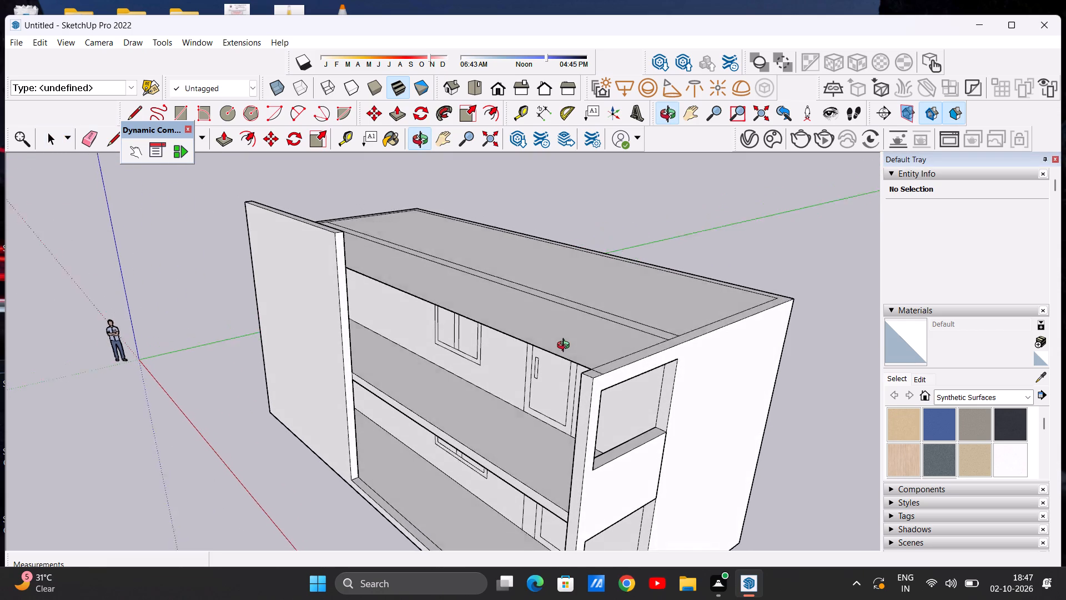
{"action": "middle_click_drag", "start_coordinate": [566, 347], "coordinate": [560, 379]}
{"action": "scroll", "coordinate": [574, 354], "scroll_direction": "down", "scroll_amount": 5}
{"action": "middle_click_drag", "start_coordinate": [579, 339], "coordinate": [567, 374]}
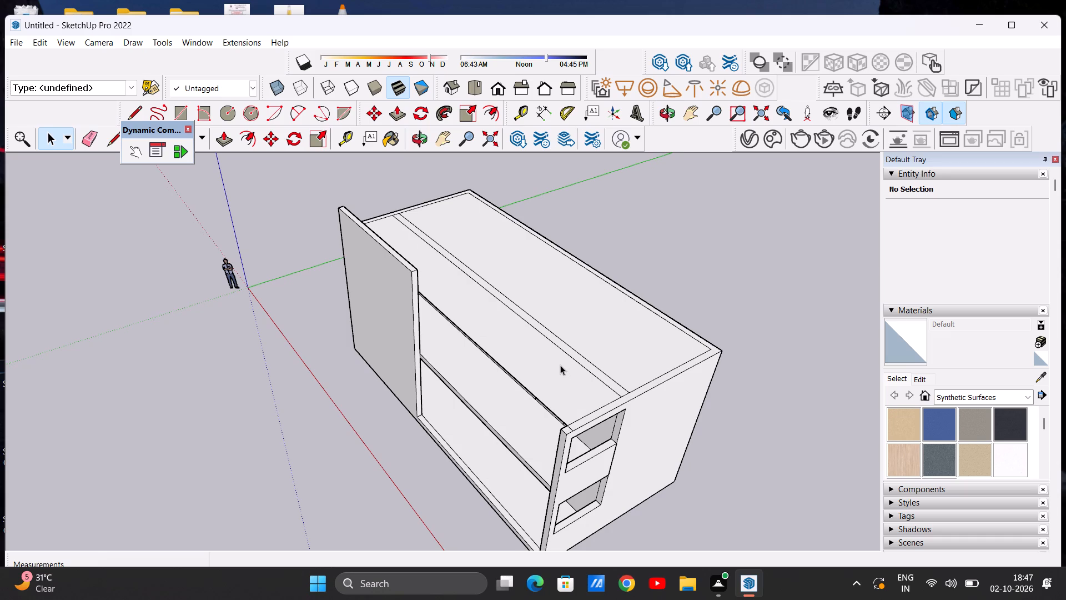
{"action": "key", "text": "p"}
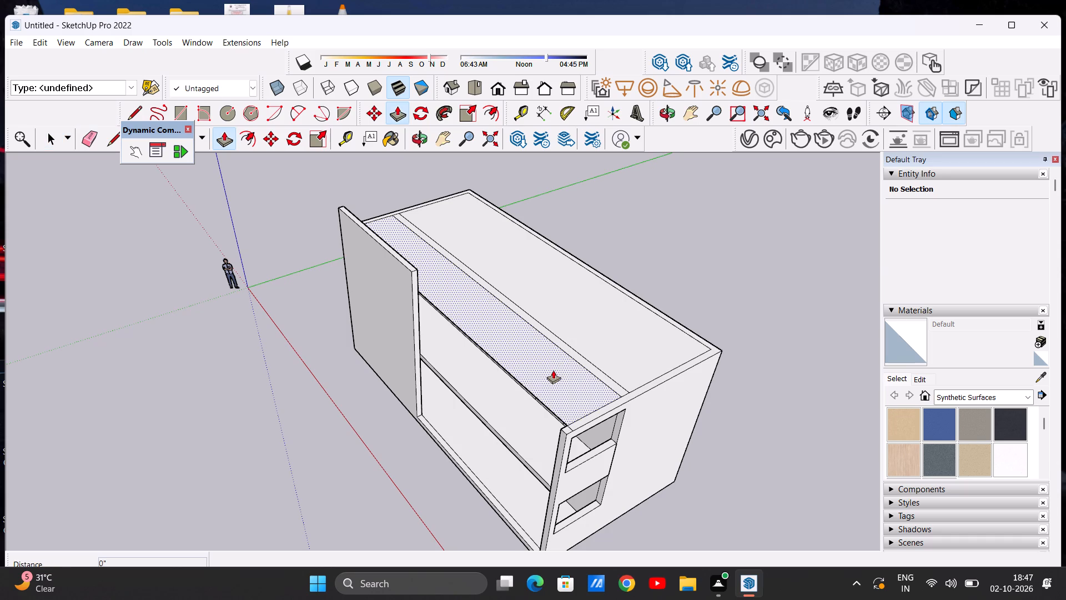
{"action": "left_click", "coordinate": [547, 375]}
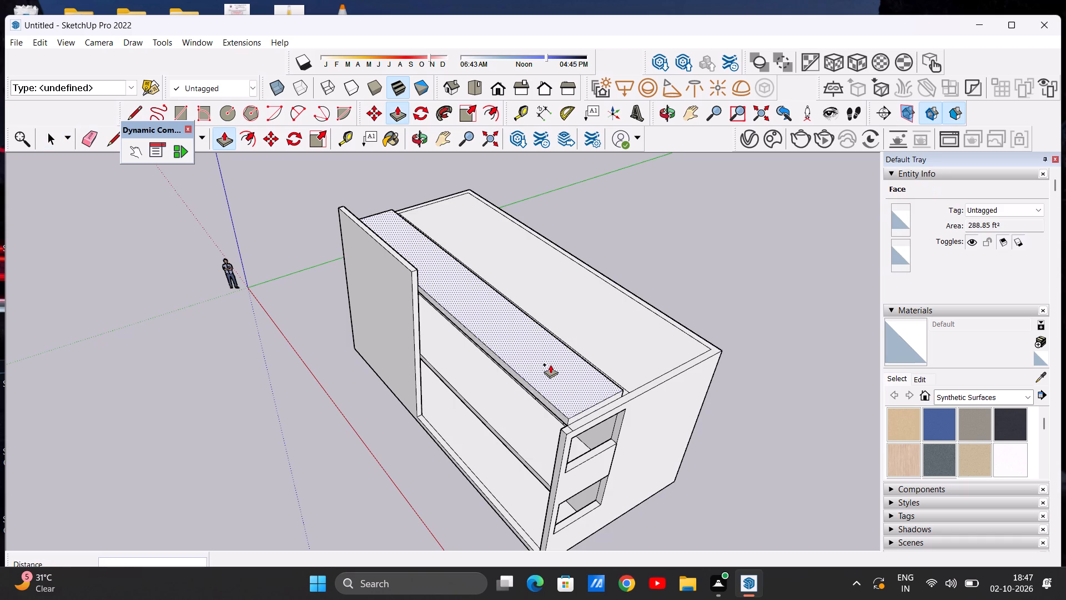
{"action": "middle_click_drag", "start_coordinate": [550, 364], "coordinate": [614, 336]}
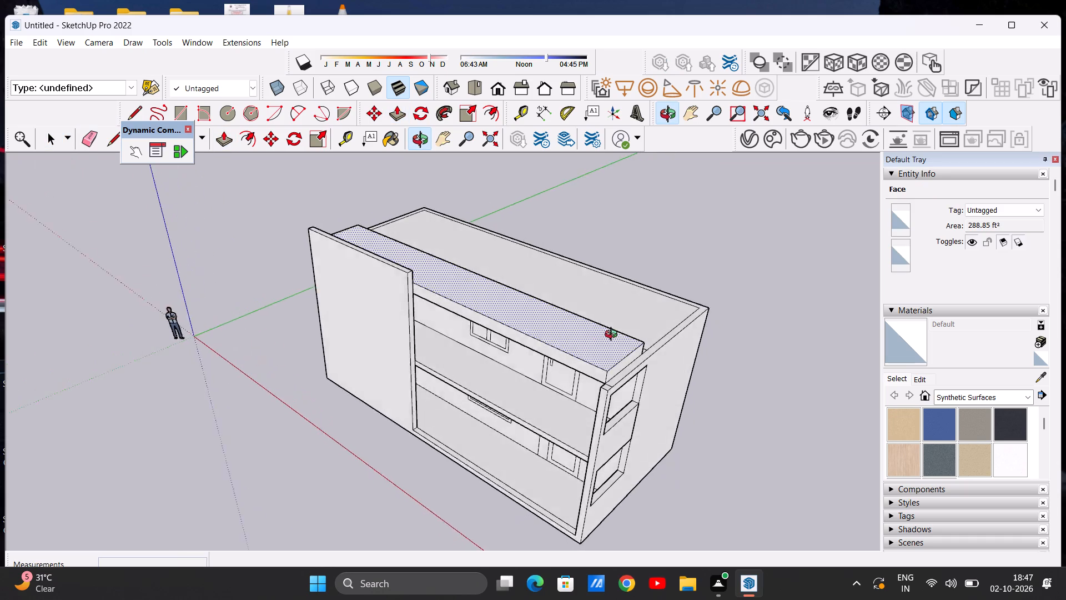
{"action": "middle_click_drag", "start_coordinate": [614, 336], "coordinate": [662, 307]}
{"action": "middle_click", "coordinate": [666, 304]}
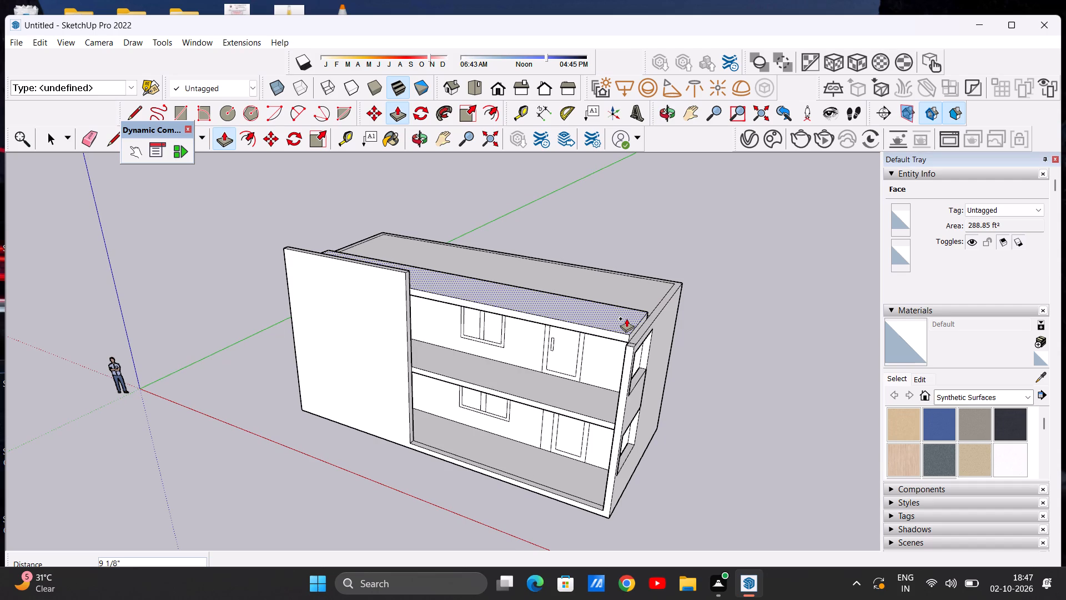
{"action": "left_click", "coordinate": [626, 319]}
{"action": "key", "text": "space"}
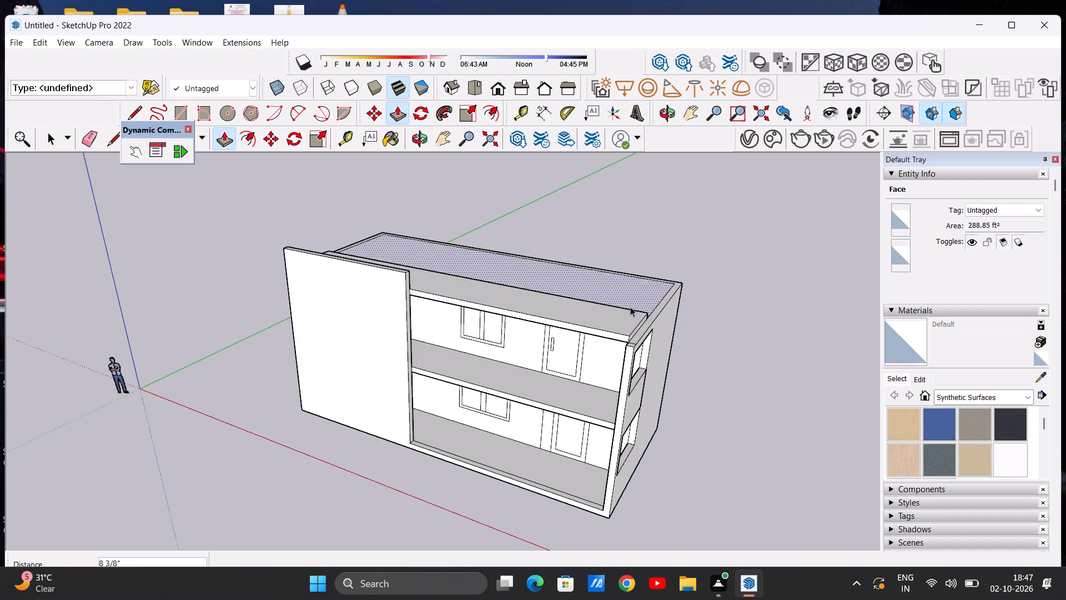
Erase the two short vertical edges on the rear side face of the raised roof slab.
{"action": "scroll", "coordinate": [611, 309], "scroll_direction": "down", "scroll_amount": 4}
{"action": "middle_click_drag", "start_coordinate": [610, 324], "coordinate": [517, 313]}
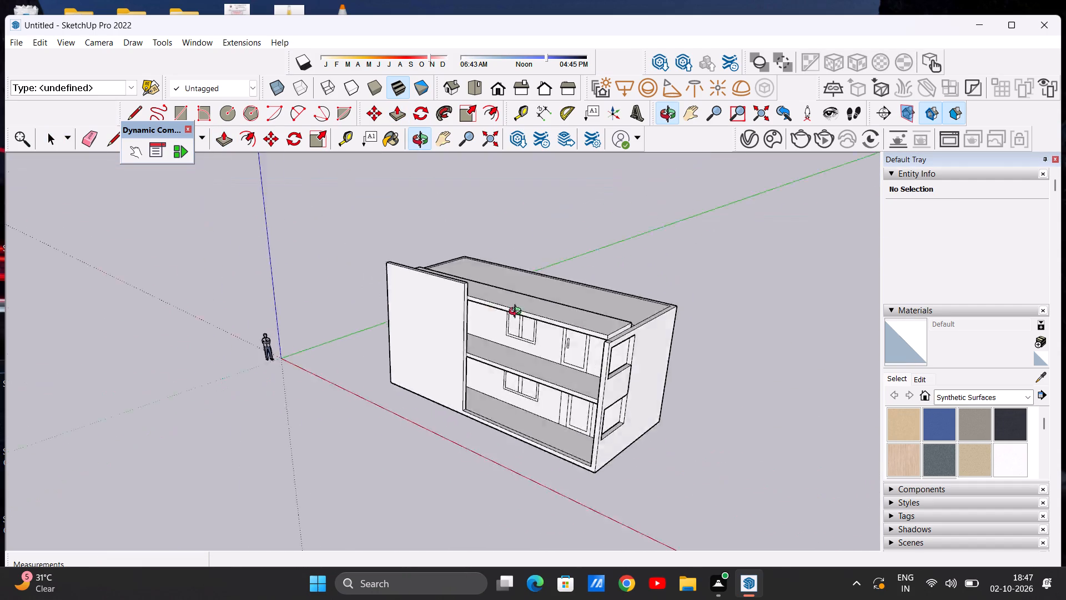
{"action": "middle_click_drag", "start_coordinate": [517, 313], "coordinate": [454, 326]}
{"action": "middle_click_drag", "start_coordinate": [782, 349], "coordinate": [512, 283]}
{"action": "scroll", "coordinate": [620, 291], "scroll_direction": "down", "scroll_amount": 5}
{"action": "scroll", "coordinate": [487, 303], "scroll_direction": "up", "scroll_amount": 6}
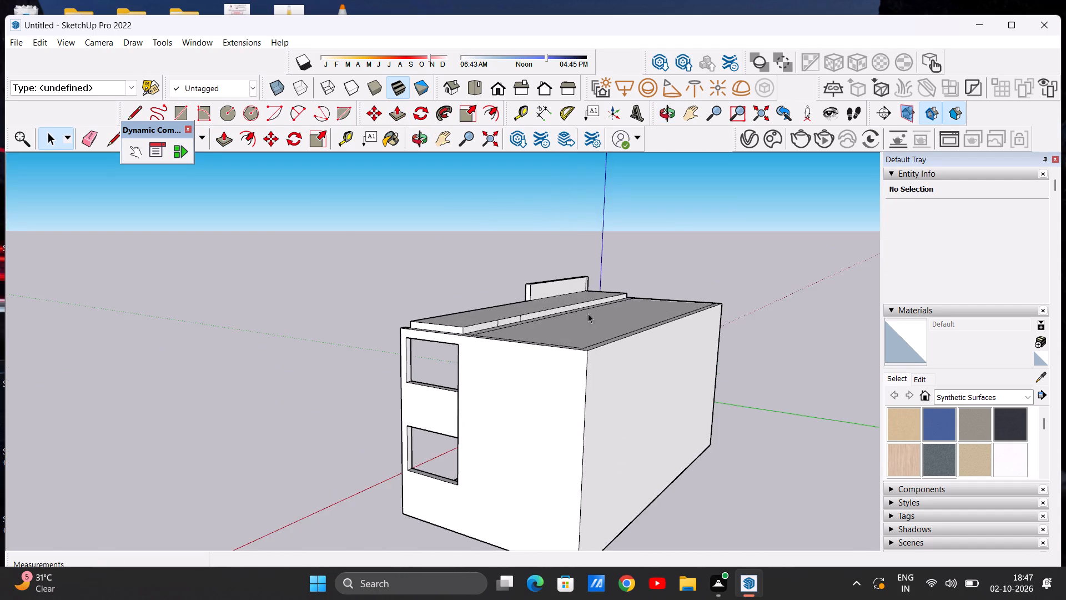
{"action": "middle_click_drag", "start_coordinate": [677, 326], "coordinate": [533, 348]}
{"action": "scroll", "coordinate": [519, 349], "scroll_direction": "up", "scroll_amount": 7}
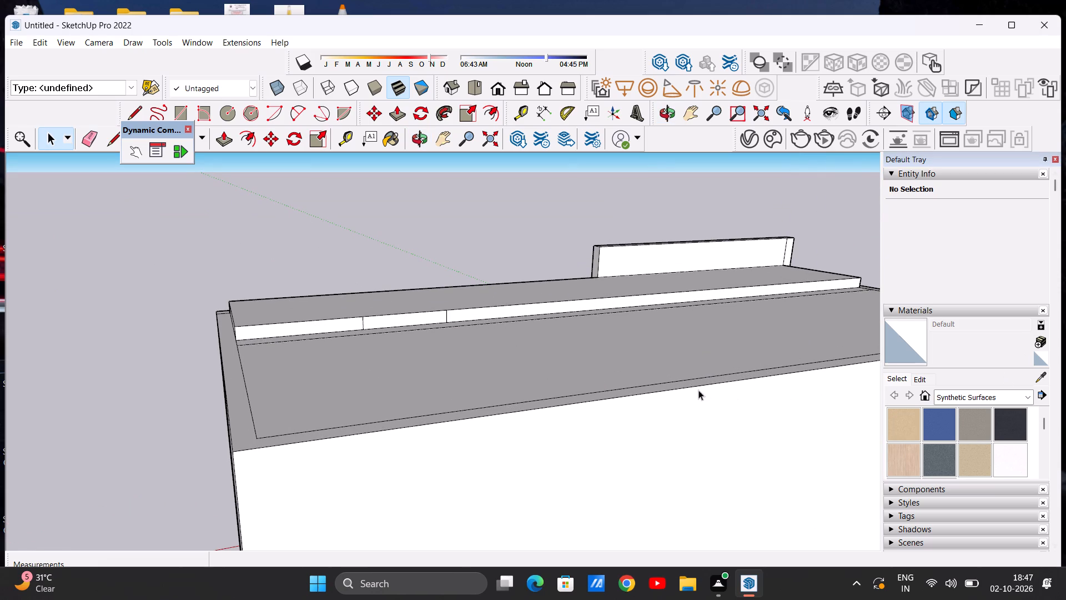
{"action": "key", "text": "e"}
{"action": "scroll", "coordinate": [831, 361], "scroll_direction": "down", "scroll_amount": 8}
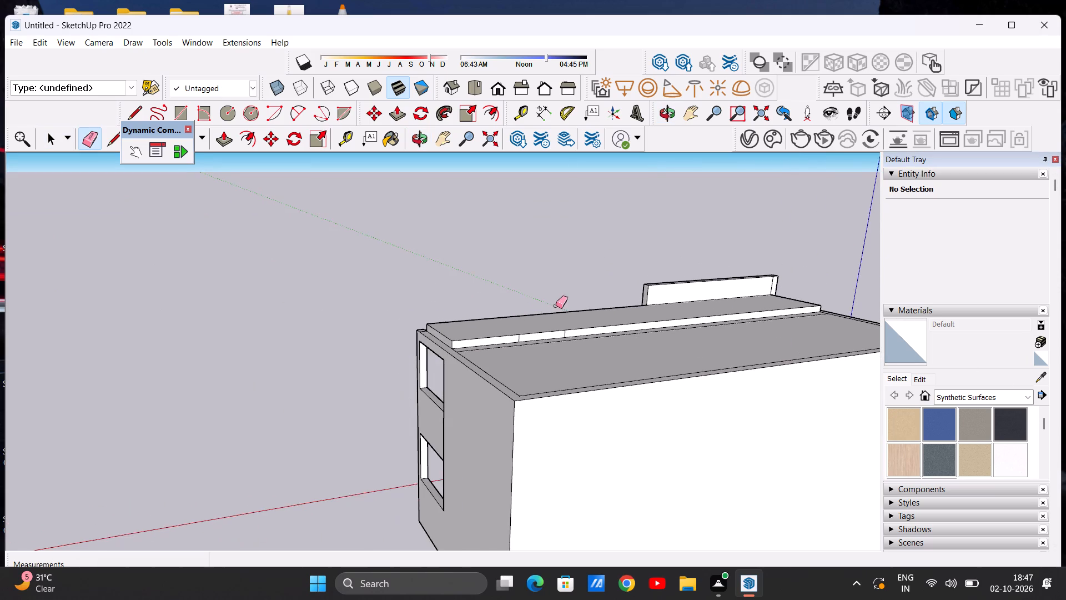
{"action": "scroll", "coordinate": [556, 306], "scroll_direction": "up", "scroll_amount": 3}
{"action": "scroll", "coordinate": [598, 341], "scroll_direction": "up", "scroll_amount": 10}
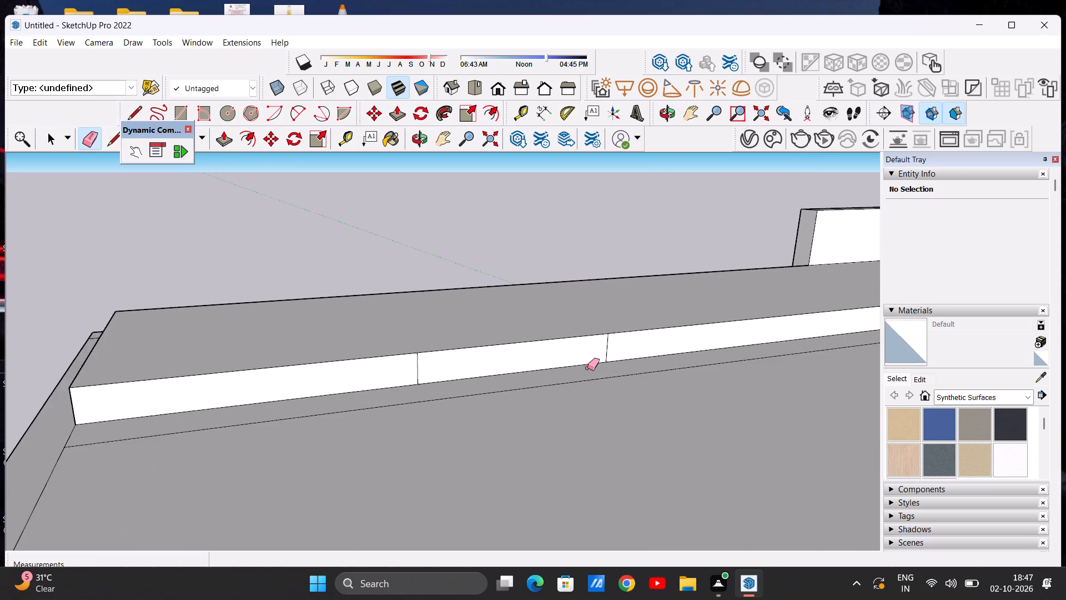
{"action": "scroll", "coordinate": [587, 368], "scroll_direction": "up", "scroll_amount": 4}
{"action": "left_click_drag", "start_coordinate": [628, 338], "coordinate": [584, 338]}
{"action": "scroll", "coordinate": [574, 356], "scroll_direction": "down", "scroll_amount": 4}
{"action": "scroll", "coordinate": [293, 360], "scroll_direction": "up", "scroll_amount": 4}
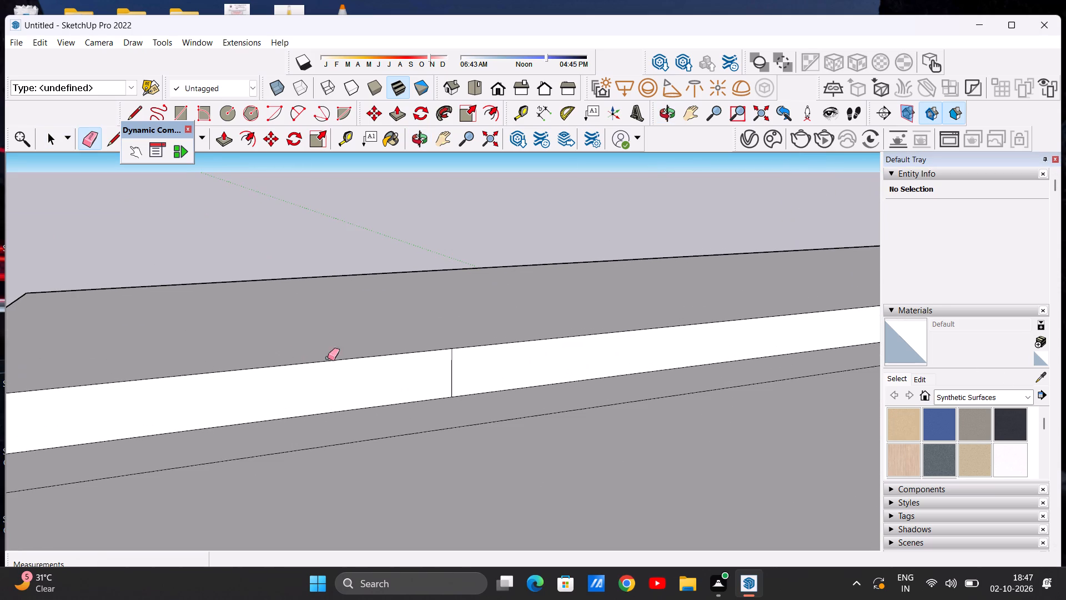
{"action": "left_click_drag", "start_coordinate": [432, 371], "coordinate": [474, 366]}
{"action": "key", "text": "space"}
Push/Pull the slab's rear side face about 12' 8 13/16" across the rear roof to the rear wall's inner corner.
{"action": "scroll", "coordinate": [477, 412], "scroll_direction": "down", "scroll_amount": 6}
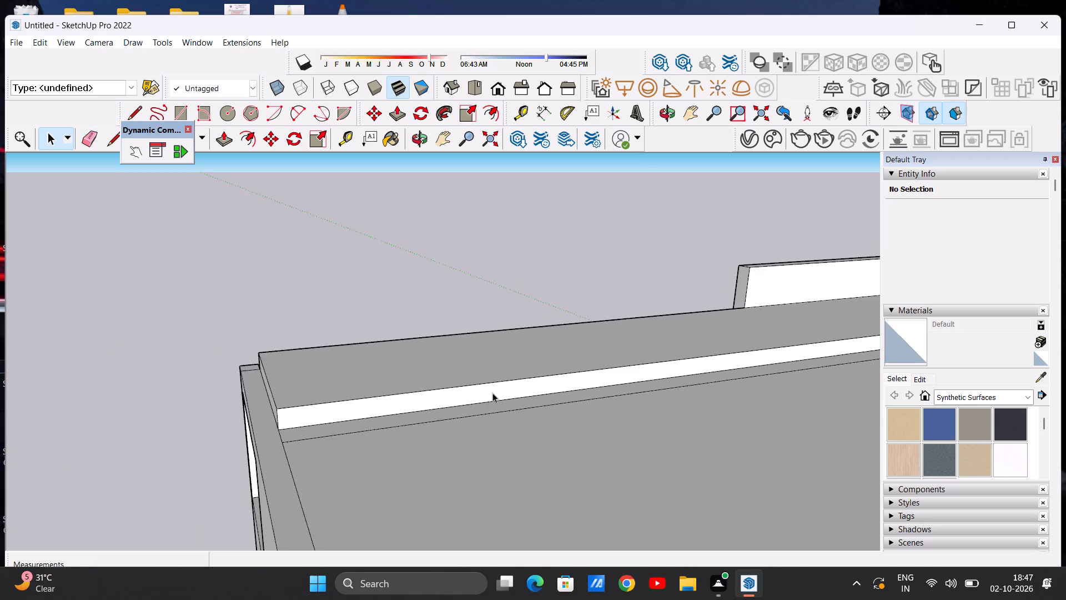
{"action": "scroll", "coordinate": [492, 393], "scroll_direction": "down", "scroll_amount": 17}
{"action": "middle_click_drag", "start_coordinate": [460, 381], "coordinate": [532, 407]}
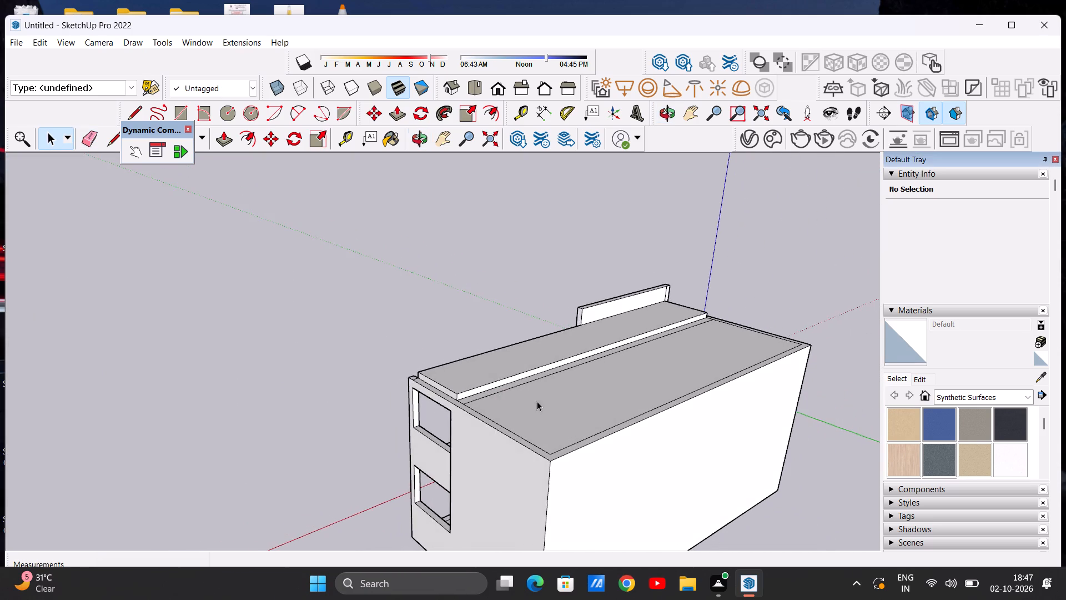
{"action": "scroll", "coordinate": [506, 399], "scroll_direction": "up", "scroll_amount": 6}
{"action": "key", "text": "p"}
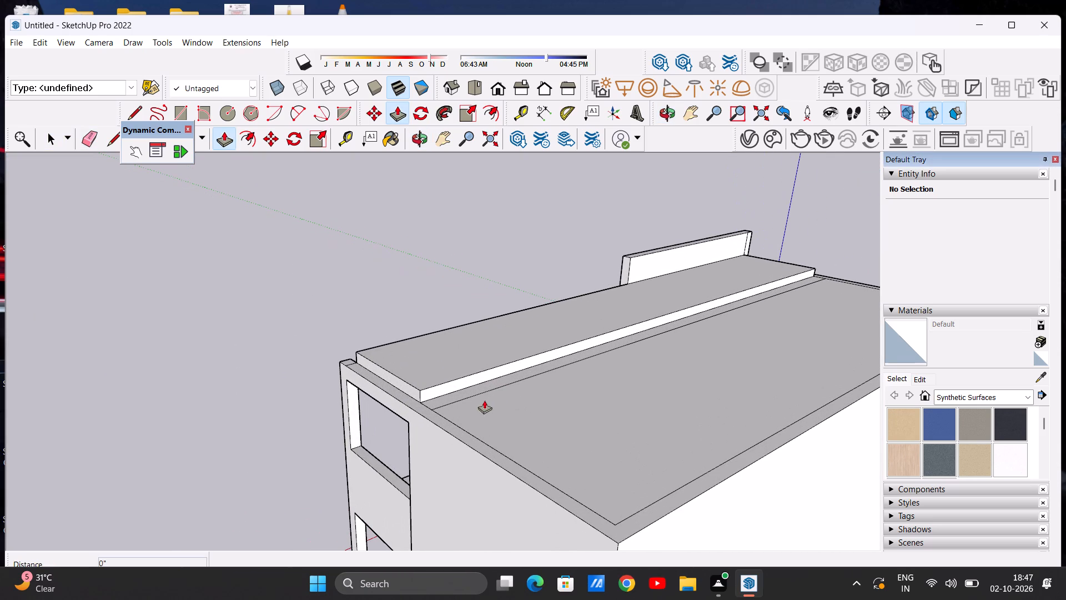
{"action": "scroll", "coordinate": [429, 388], "scroll_direction": "up", "scroll_amount": 6}
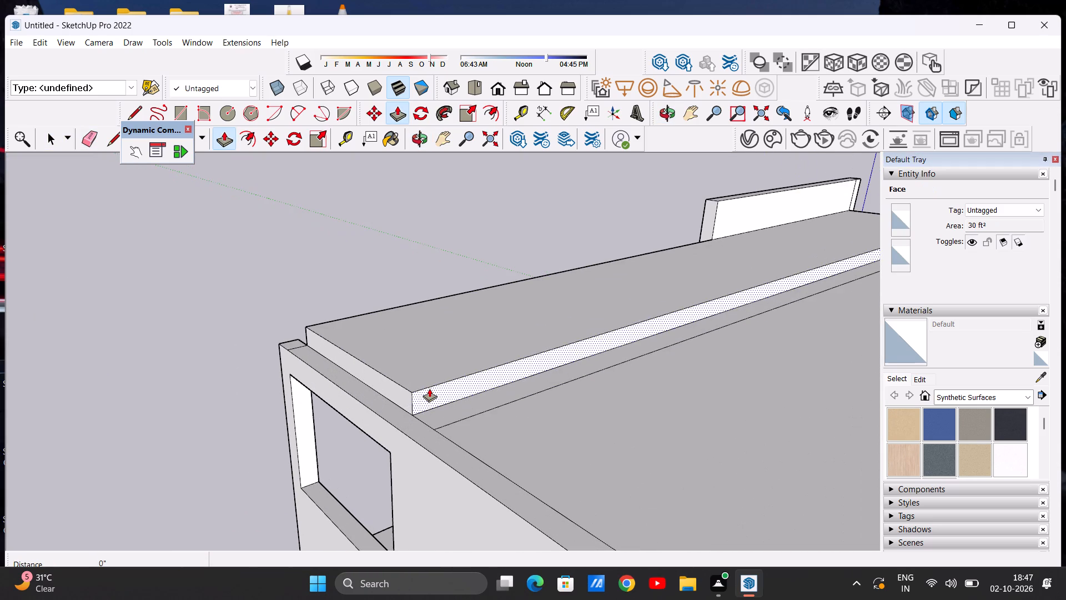
{"action": "left_click", "coordinate": [429, 388]}
{"action": "scroll", "coordinate": [508, 396], "scroll_direction": "down", "scroll_amount": 9}
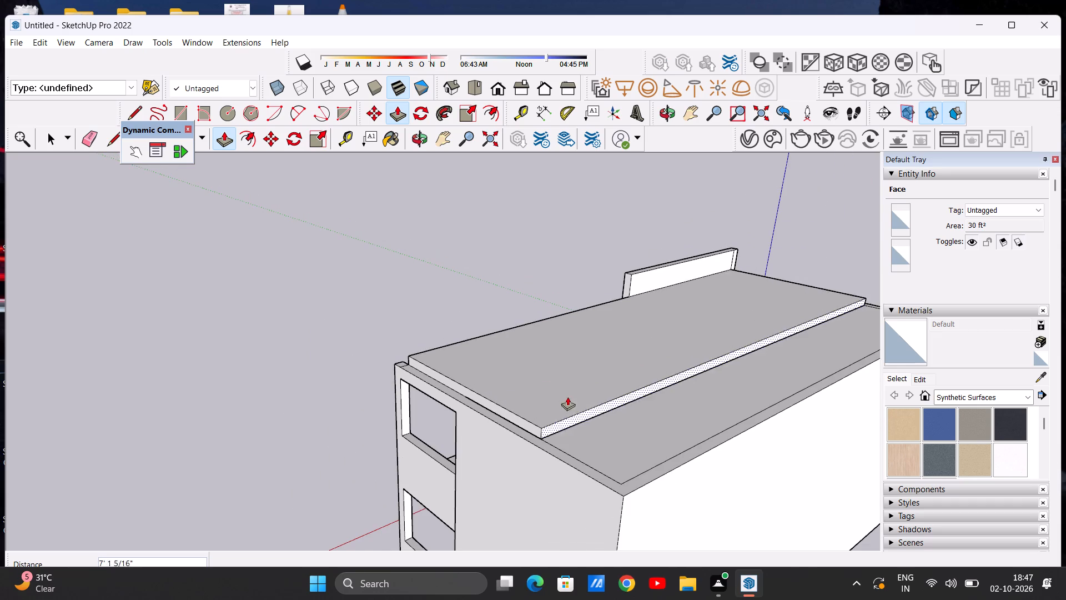
{"action": "scroll", "coordinate": [630, 481], "scroll_direction": "up", "scroll_amount": 17}
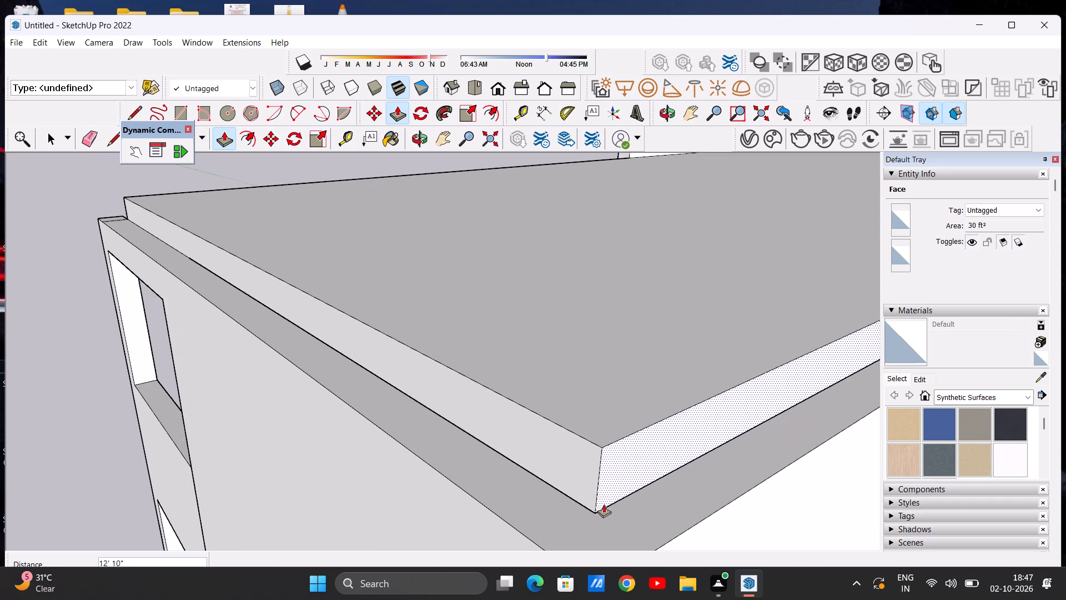
{"action": "left_click", "coordinate": [586, 509]}
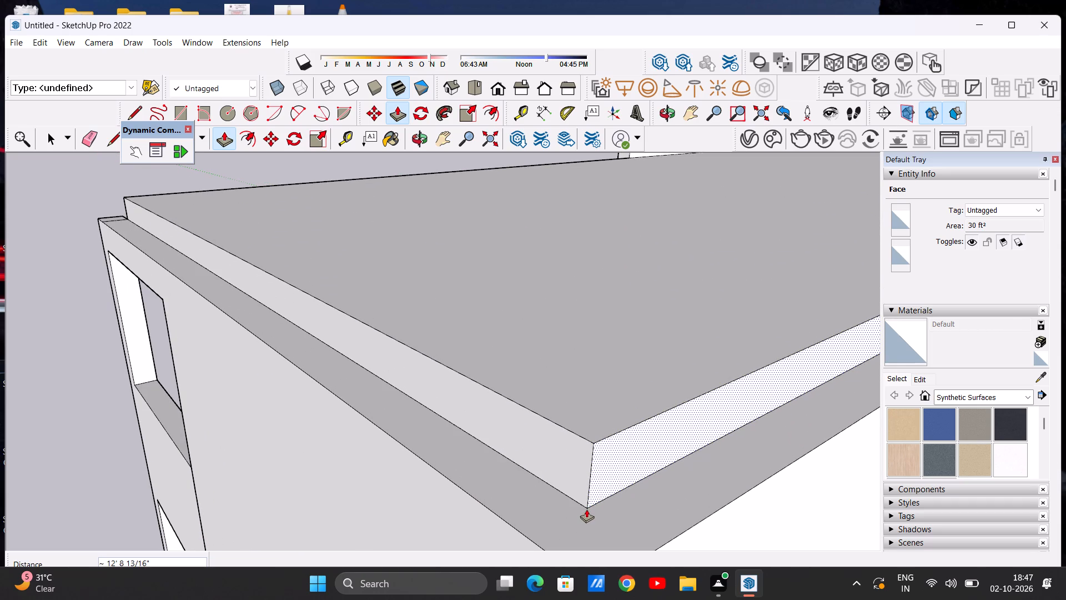
{"action": "key", "text": "space"}
Examine the house with its full roof slab from the front, from above and from oblique angles.
{"action": "scroll", "coordinate": [552, 456], "scroll_direction": "down", "scroll_amount": 20}
{"action": "scroll", "coordinate": [552, 456], "scroll_direction": "down", "scroll_amount": 2}
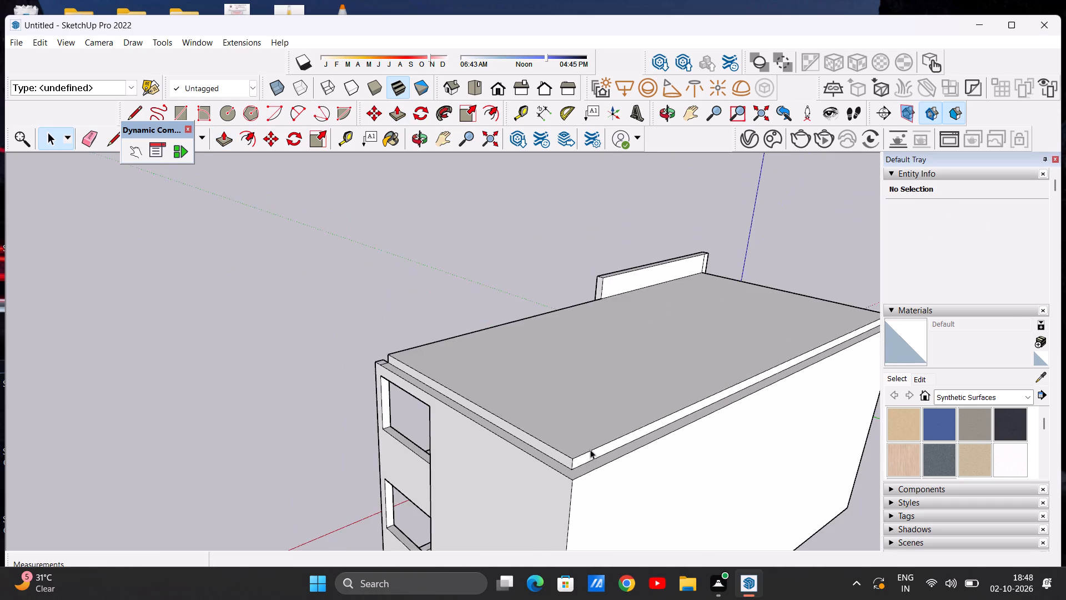
{"action": "scroll", "coordinate": [590, 449], "scroll_direction": "down", "scroll_amount": 13}
{"action": "scroll", "coordinate": [524, 392], "scroll_direction": "up", "scroll_amount": 1}
{"action": "middle_click_drag", "start_coordinate": [524, 393], "coordinate": [786, 407]}
{"action": "middle_click_drag", "start_coordinate": [435, 361], "coordinate": [548, 347]}
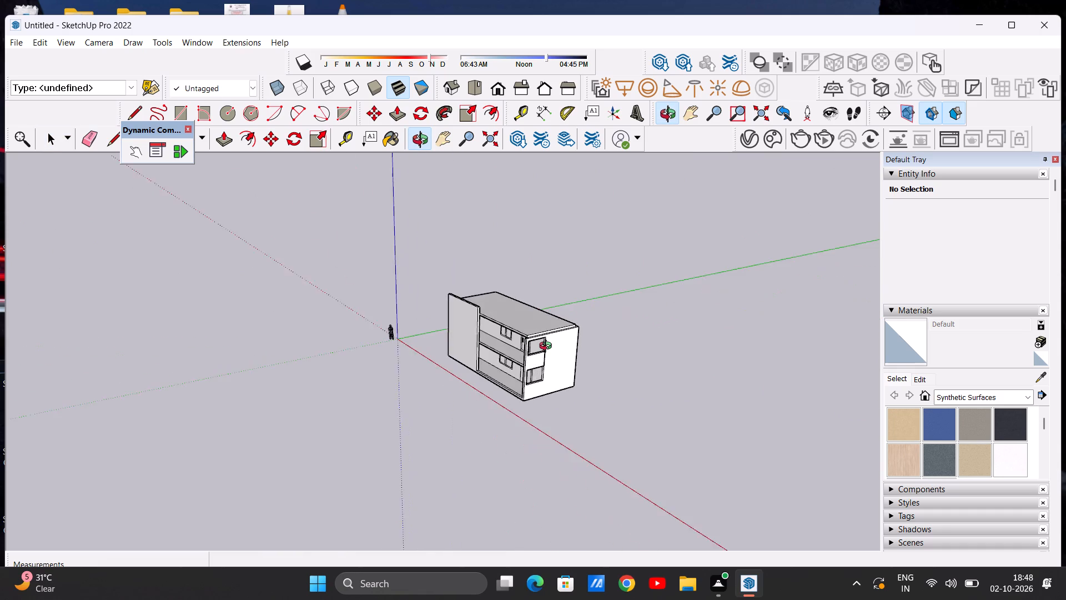
{"action": "middle_click_drag", "start_coordinate": [548, 347], "coordinate": [655, 348]}
{"action": "middle_click_drag", "start_coordinate": [511, 367], "coordinate": [557, 332]}
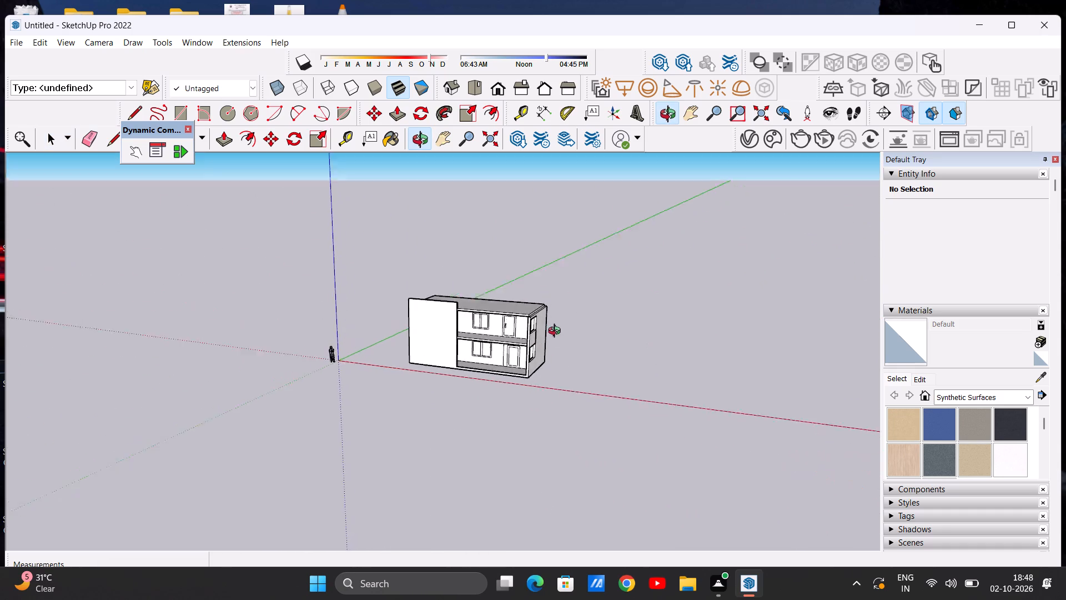
{"action": "middle_click_drag", "start_coordinate": [557, 332], "coordinate": [483, 413]}
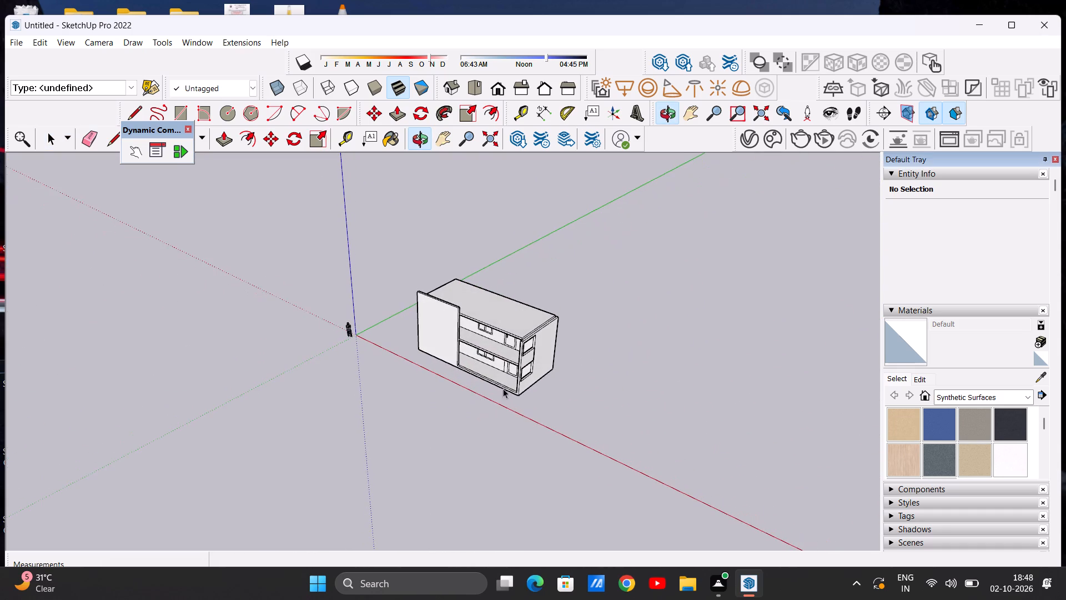
{"action": "scroll", "coordinate": [509, 337], "scroll_direction": "up", "scroll_amount": 1}
{"action": "scroll", "coordinate": [509, 337], "scroll_direction": "down", "scroll_amount": 1}
{"action": "scroll", "coordinate": [507, 334], "scroll_direction": "up", "scroll_amount": 6}
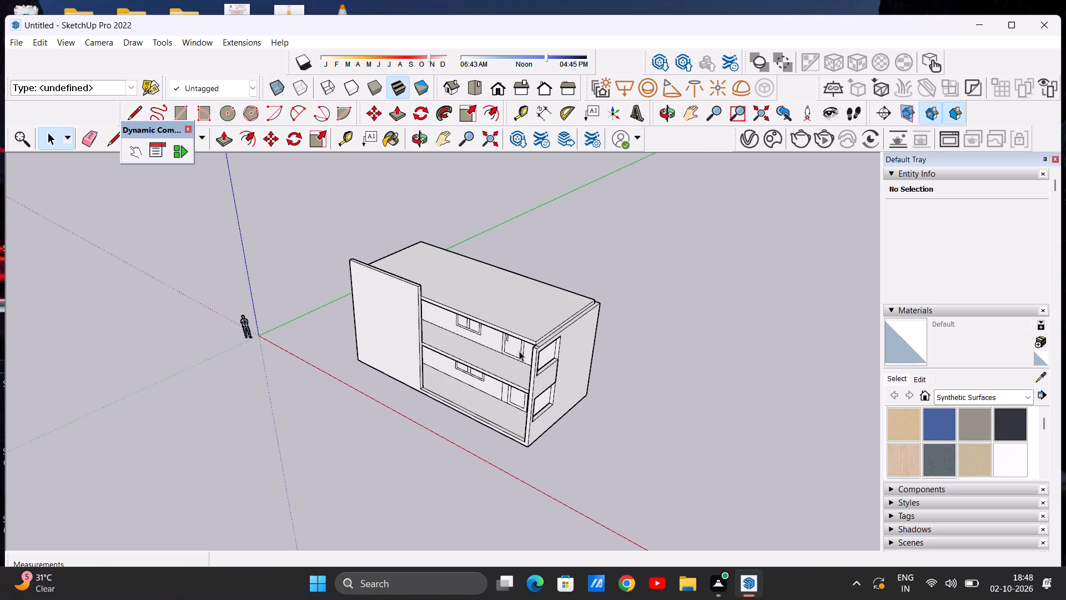
{"action": "scroll", "coordinate": [406, 256], "scroll_direction": "up", "scroll_amount": 8}
{"action": "scroll", "coordinate": [403, 302], "scroll_direction": "up", "scroll_amount": 1}
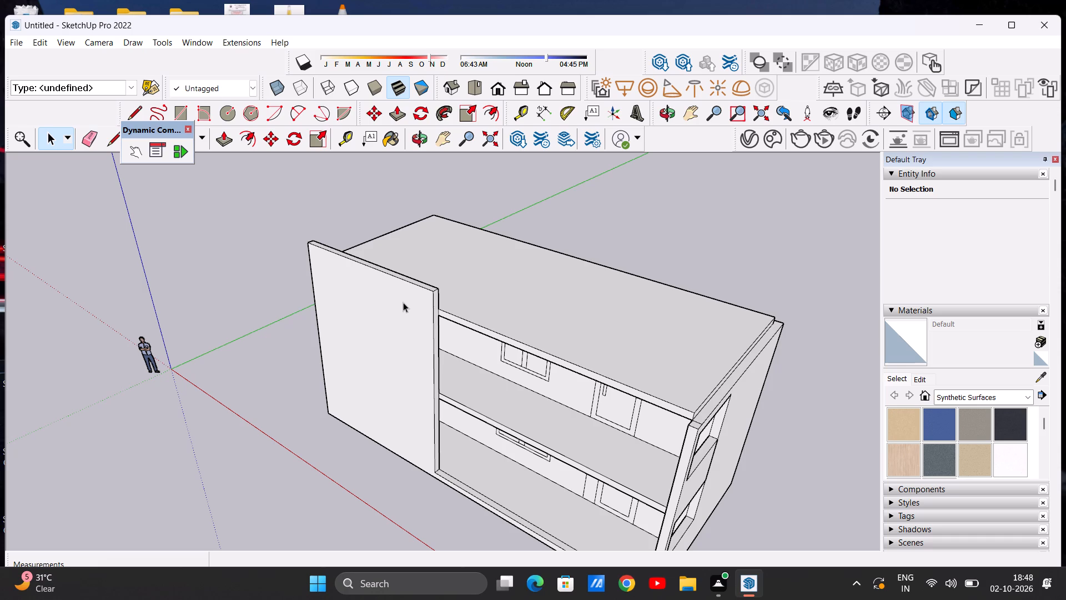
{"action": "scroll", "coordinate": [401, 316], "scroll_direction": "down", "scroll_amount": 20}
{"action": "scroll", "coordinate": [401, 316], "scroll_direction": "down", "scroll_amount": 10}
{"action": "scroll", "coordinate": [553, 369], "scroll_direction": "up", "scroll_amount": 1}
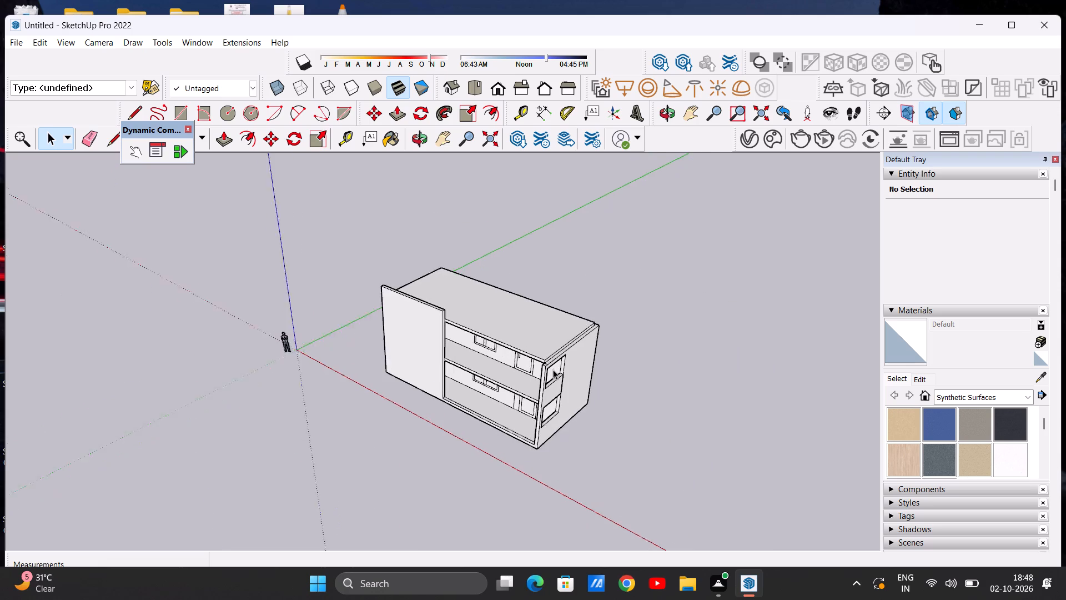
{"action": "scroll", "coordinate": [553, 369], "scroll_direction": "up", "scroll_amount": 2}
{"action": "scroll", "coordinate": [450, 328], "scroll_direction": "up", "scroll_amount": 4}
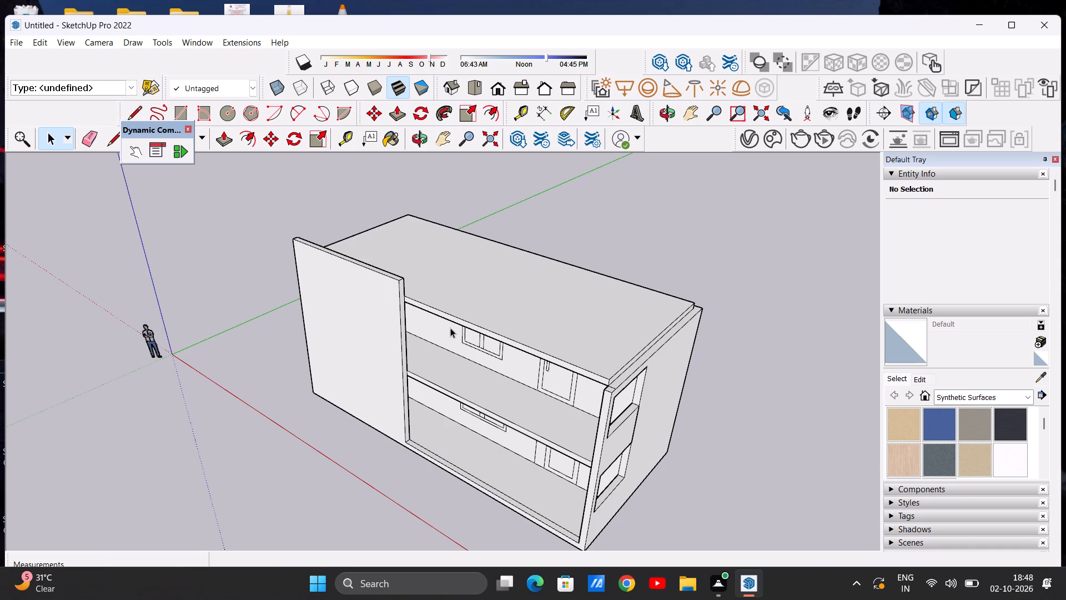
{"action": "scroll", "coordinate": [486, 332], "scroll_direction": "down", "scroll_amount": 8}
{"action": "middle_click_drag", "start_coordinate": [541, 342], "coordinate": [522, 356]}
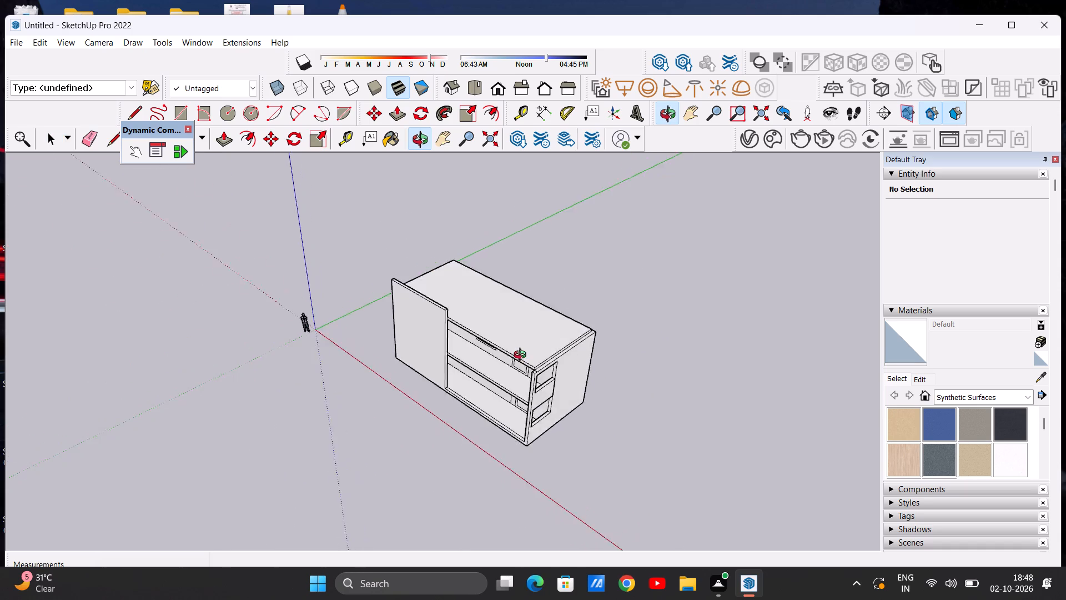
{"action": "middle_click_drag", "start_coordinate": [522, 356], "coordinate": [595, 289]}
{"action": "middle_click_drag", "start_coordinate": [493, 330], "coordinate": [605, 279]}
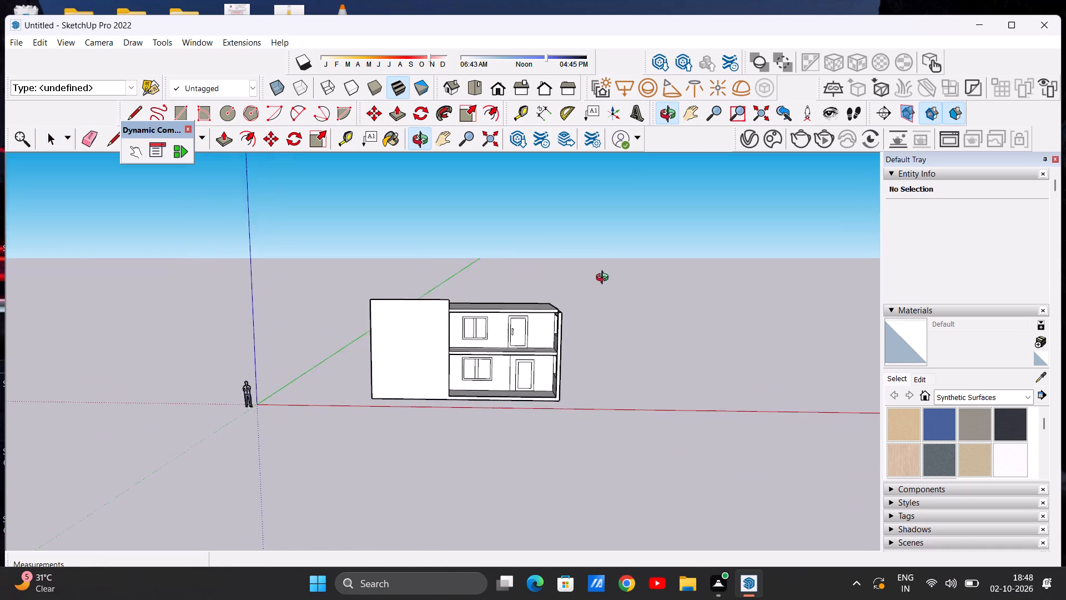
{"action": "middle_click_drag", "start_coordinate": [605, 279], "coordinate": [613, 340]}
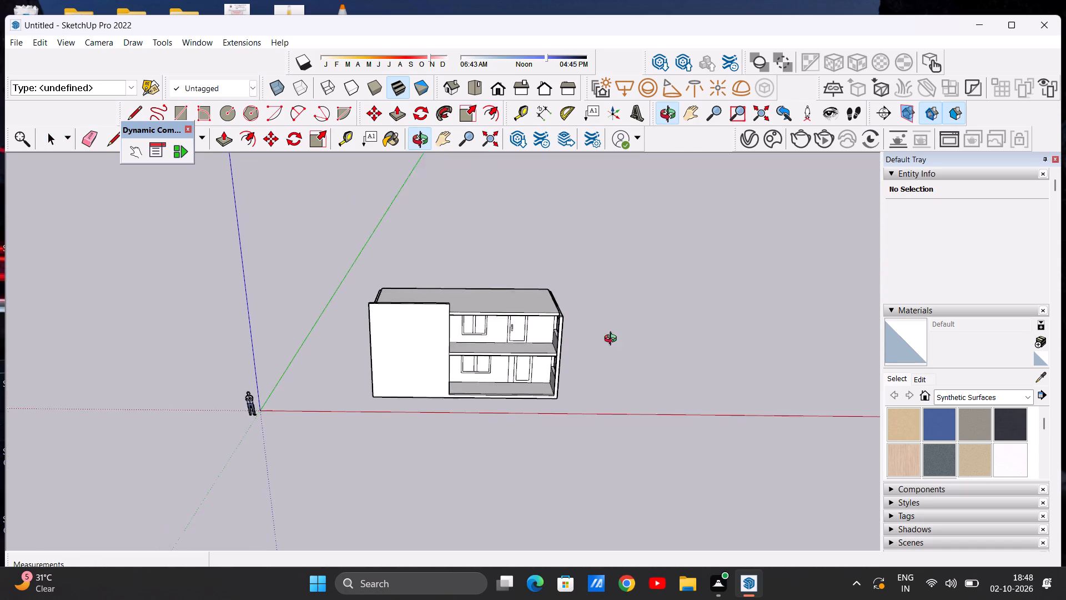
{"action": "middle_click_drag", "start_coordinate": [613, 340], "coordinate": [596, 367]}
{"action": "middle_click_drag", "start_coordinate": [651, 369], "coordinate": [549, 398]}
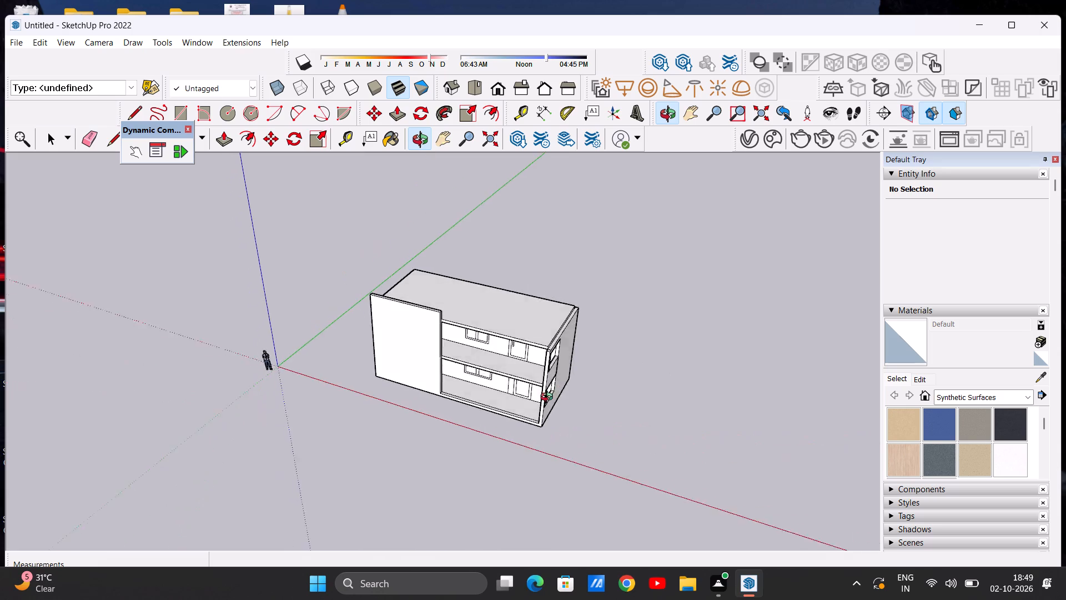
Examine the roof slab and the surrounding wall tops from above at different distances.
{"action": "middle_click_drag", "start_coordinate": [549, 398], "coordinate": [501, 456]}
{"action": "scroll", "coordinate": [544, 376], "scroll_direction": "up", "scroll_amount": 6}
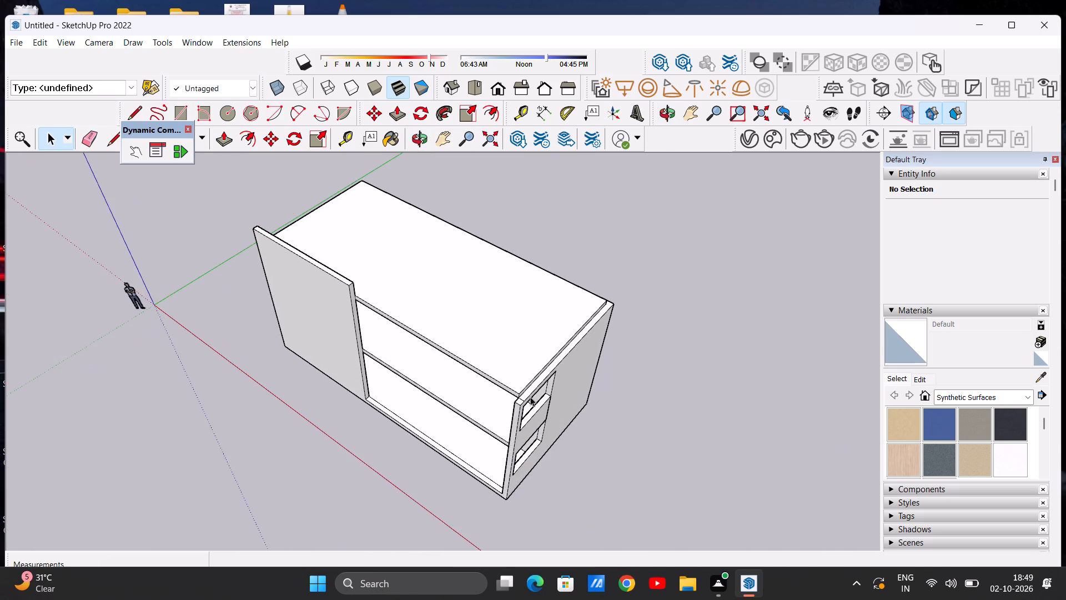
{"action": "scroll", "coordinate": [530, 397], "scroll_direction": "up", "scroll_amount": 3}
{"action": "scroll", "coordinate": [554, 398], "scroll_direction": "down", "scroll_amount": 4}
{"action": "scroll", "coordinate": [510, 361], "scroll_direction": "up", "scroll_amount": 2}
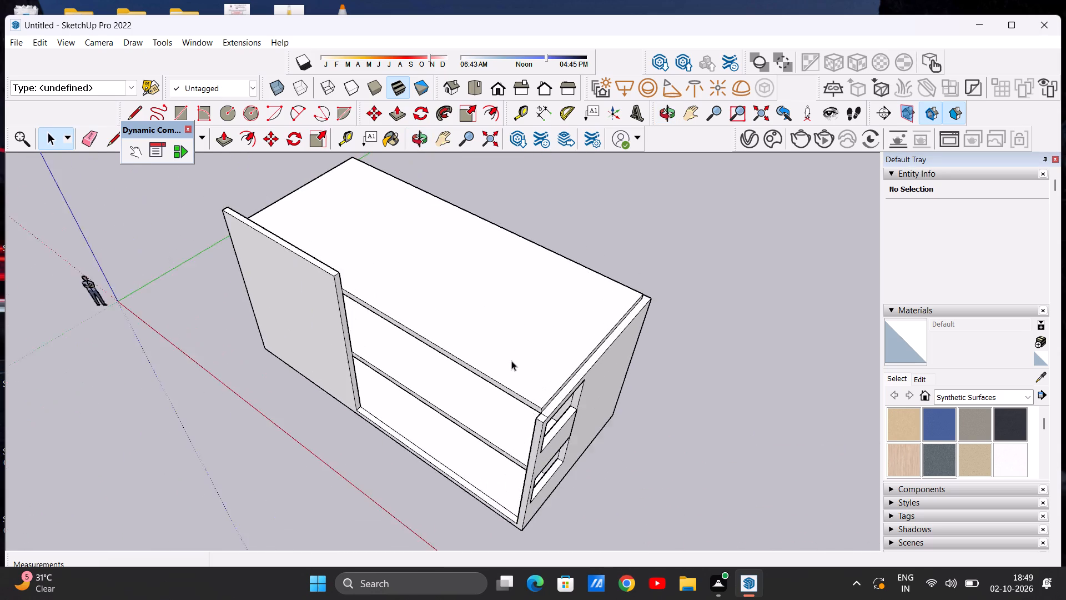
{"action": "scroll", "coordinate": [511, 361], "scroll_direction": "up", "scroll_amount": 3}
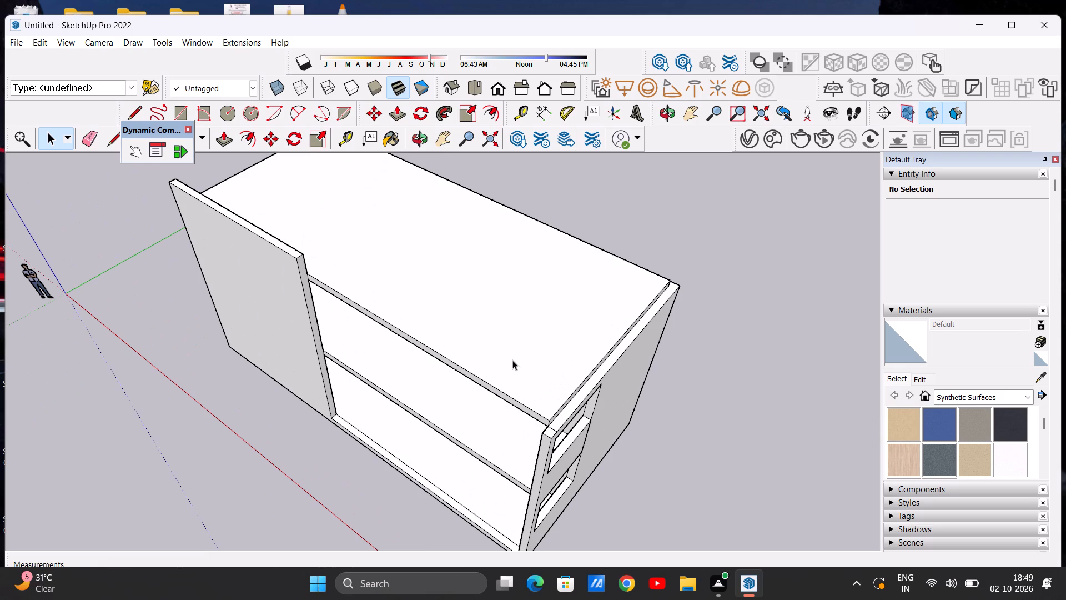
{"action": "scroll", "coordinate": [506, 356], "scroll_direction": "down", "scroll_amount": 4}
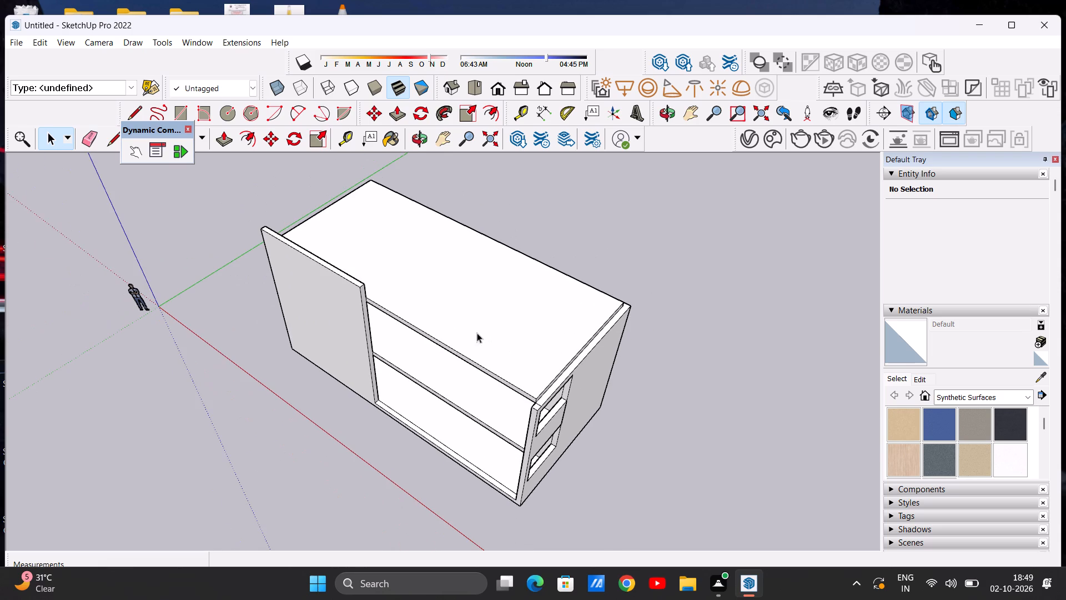
{"action": "scroll", "coordinate": [370, 310], "scroll_direction": "up", "scroll_amount": 5}
{"action": "scroll", "coordinate": [447, 313], "scroll_direction": "down", "scroll_amount": 5}
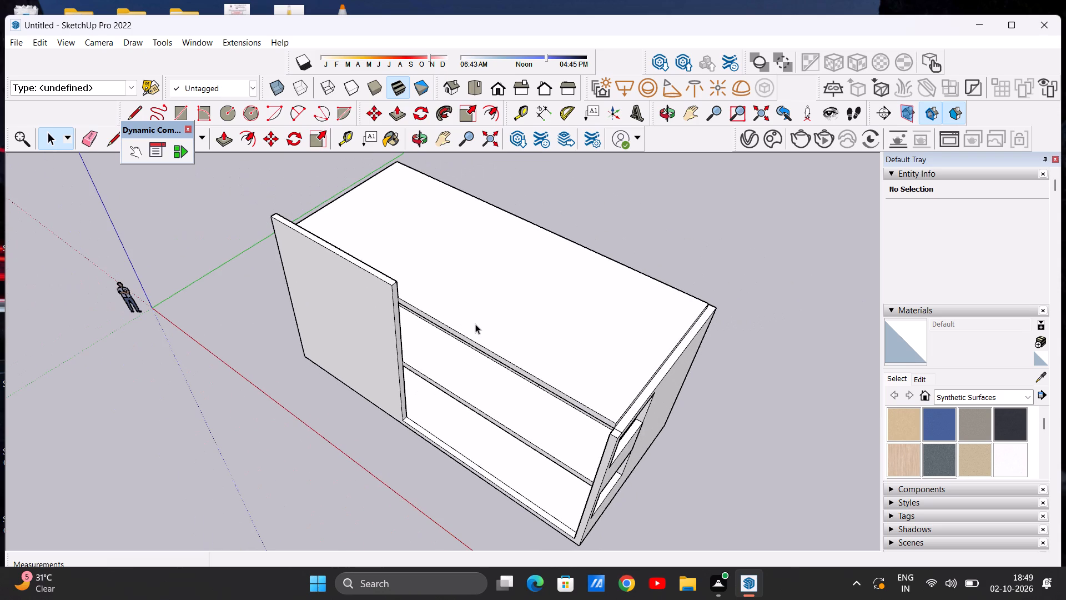
{"action": "scroll", "coordinate": [650, 347], "scroll_direction": "up", "scroll_amount": 4}
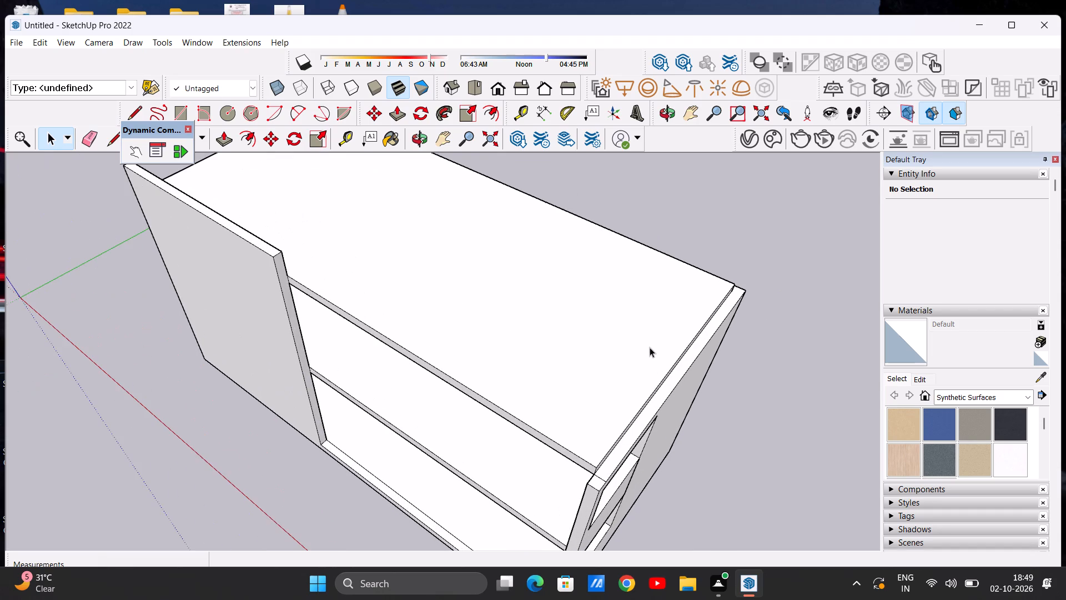
{"action": "scroll", "coordinate": [590, 351], "scroll_direction": "down", "scroll_amount": 3}
{"action": "scroll", "coordinate": [635, 380], "scroll_direction": "up", "scroll_amount": 2}
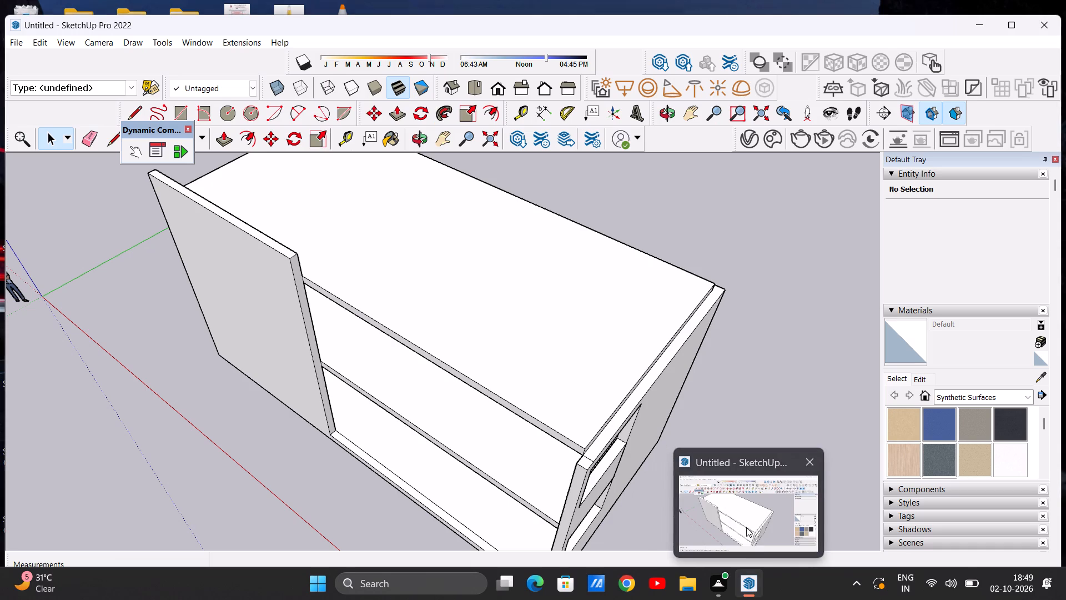
{"action": "left_click", "coordinate": [746, 527]}
{"action": "scroll", "coordinate": [567, 409], "scroll_direction": "down", "scroll_amount": 4}
{"action": "scroll", "coordinate": [570, 420], "scroll_direction": "up", "scroll_amount": 6}
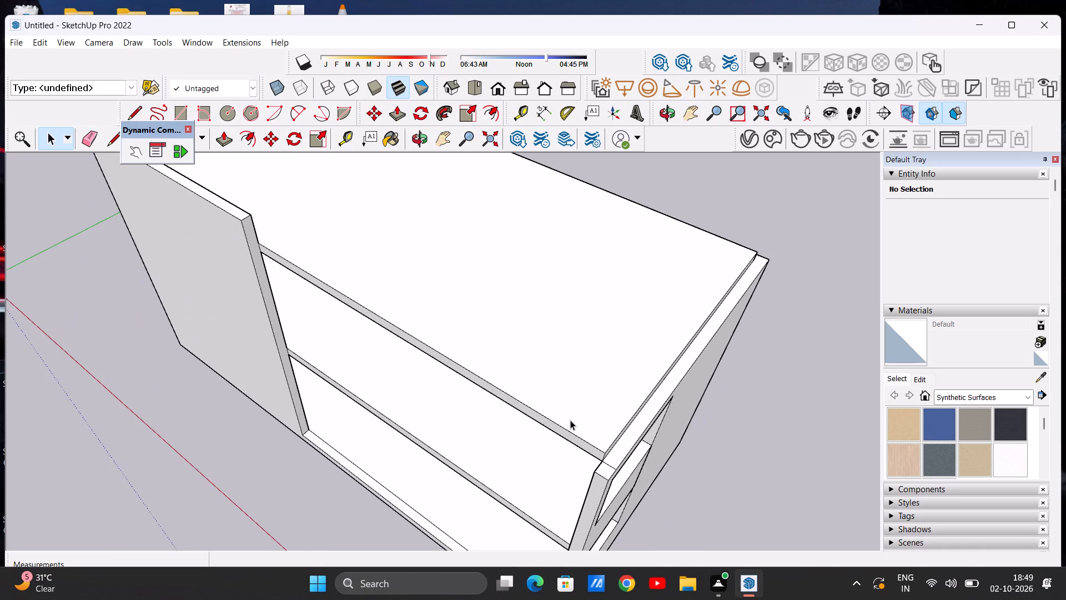
Push/Pull the continuous top face of the rear and side walls upward about 2' 6" around the roof slab.
{"action": "scroll", "coordinate": [618, 457], "scroll_direction": "up", "scroll_amount": 4}
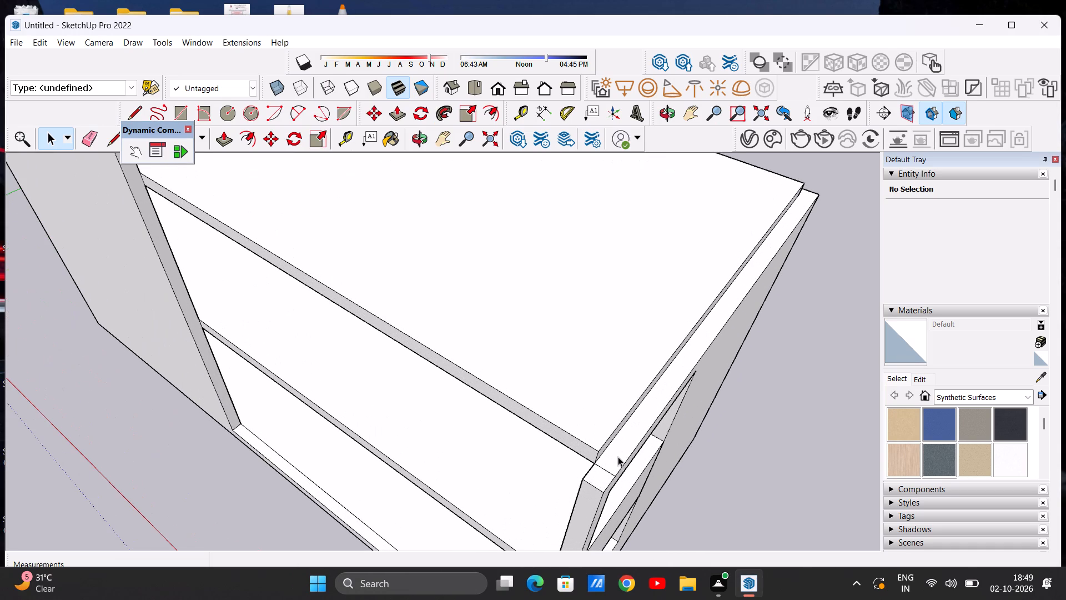
{"action": "key", "text": "p"}
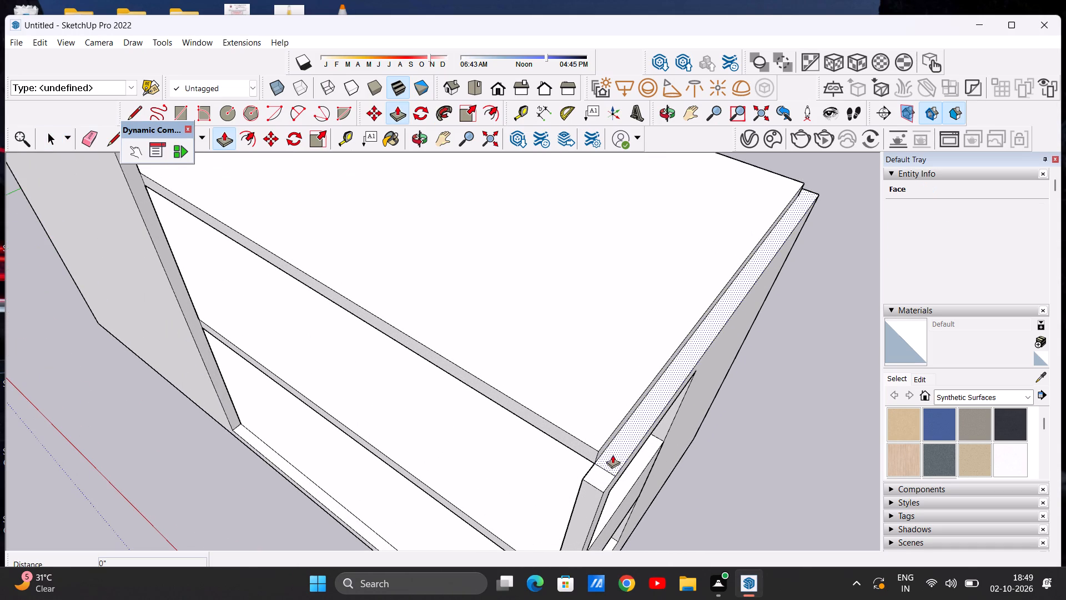
{"action": "left_click", "coordinate": [613, 449]}
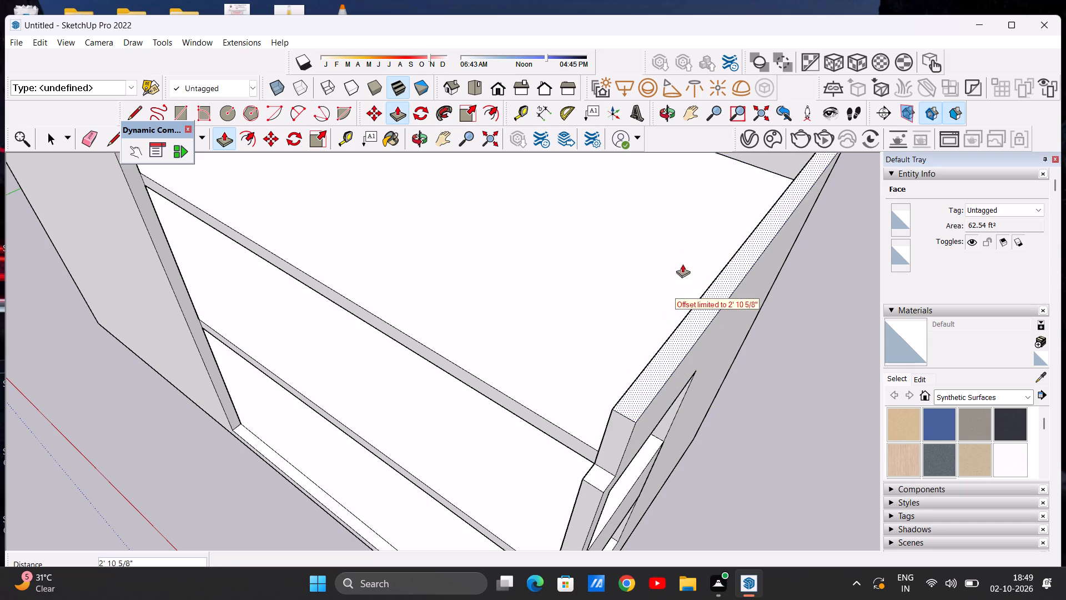
{"action": "scroll", "coordinate": [663, 248], "scroll_direction": "down", "scroll_amount": 9}
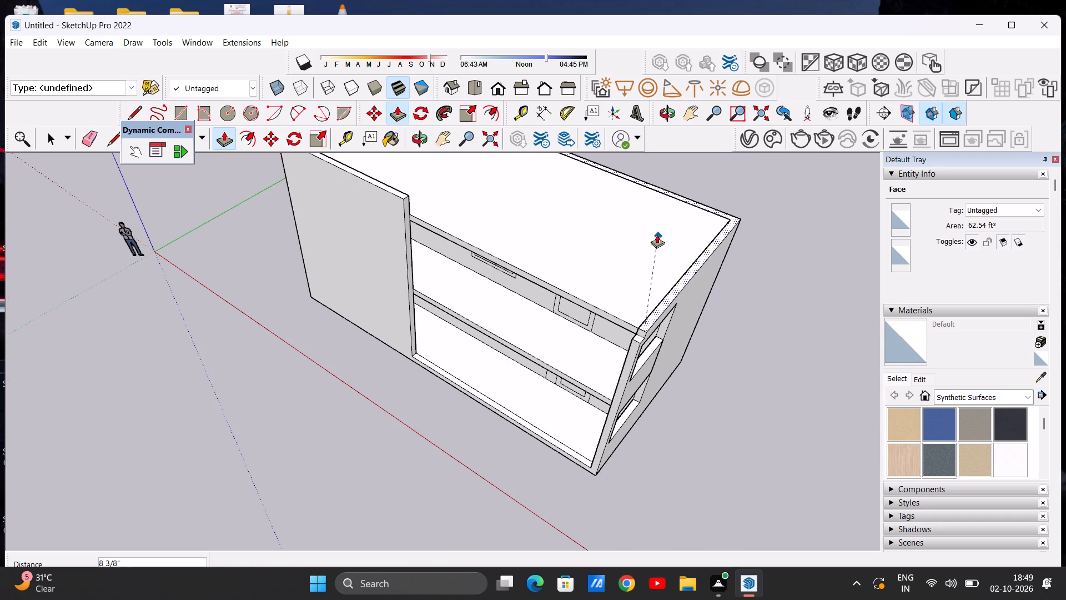
{"action": "scroll", "coordinate": [652, 310], "scroll_direction": "up", "scroll_amount": 12}
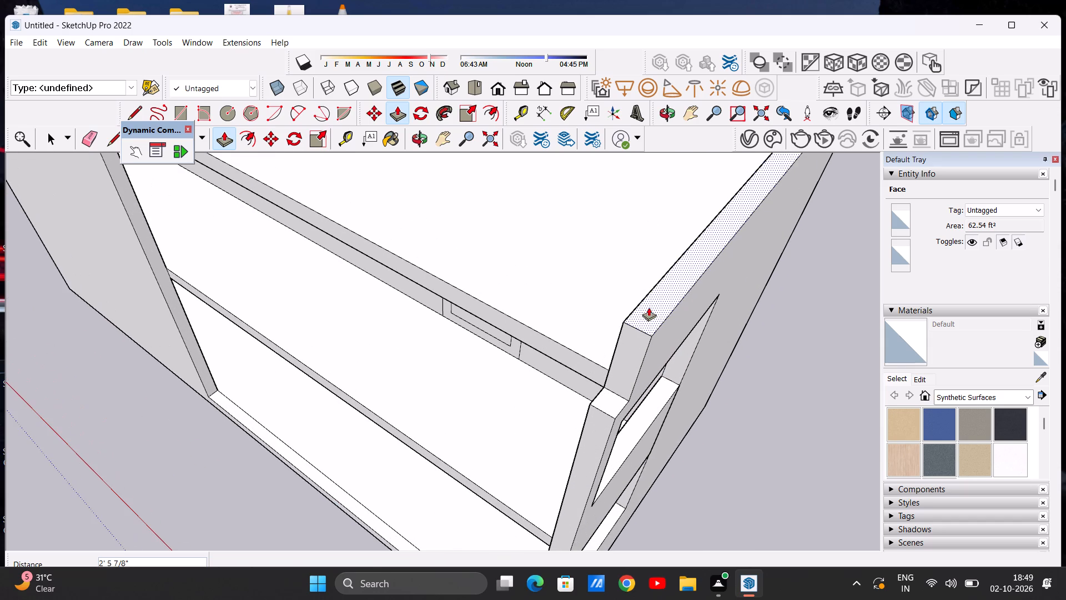
{"action": "left_click", "coordinate": [648, 307]}
Push/Pull the same top face of the rear and side walls upward by another 6'.
{"action": "left_click", "coordinate": [646, 316]}
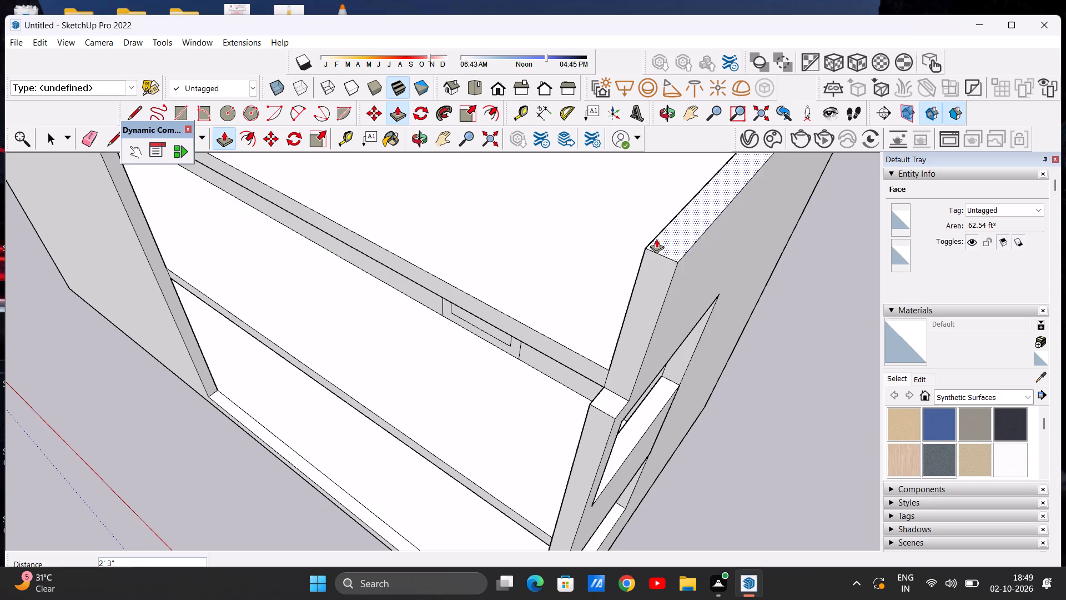
{"action": "scroll", "coordinate": [648, 262], "scroll_direction": "down", "scroll_amount": 15}
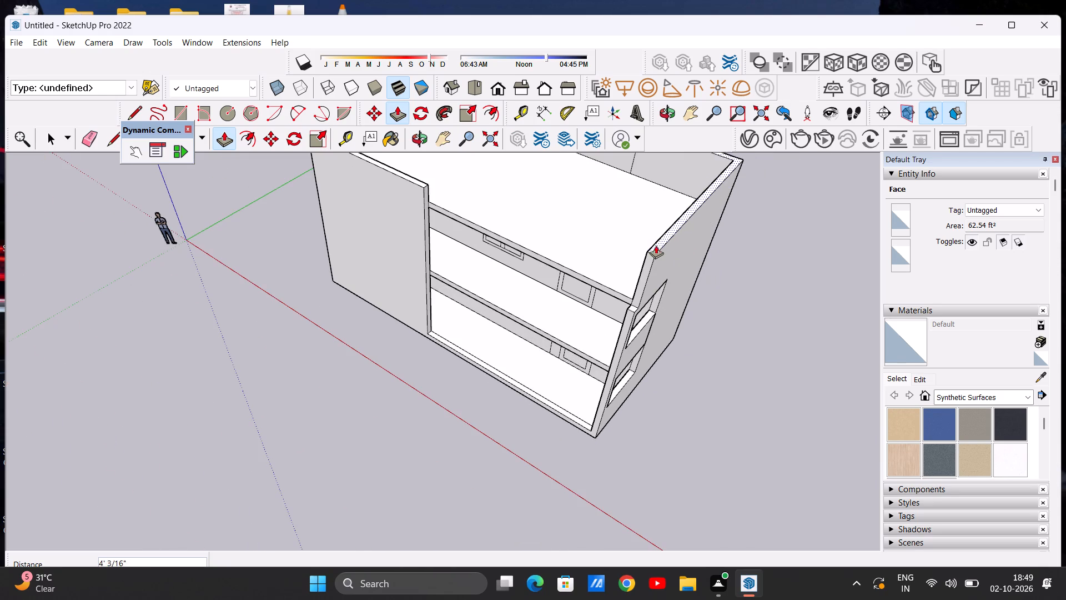
{"action": "type", "text": "6'"}
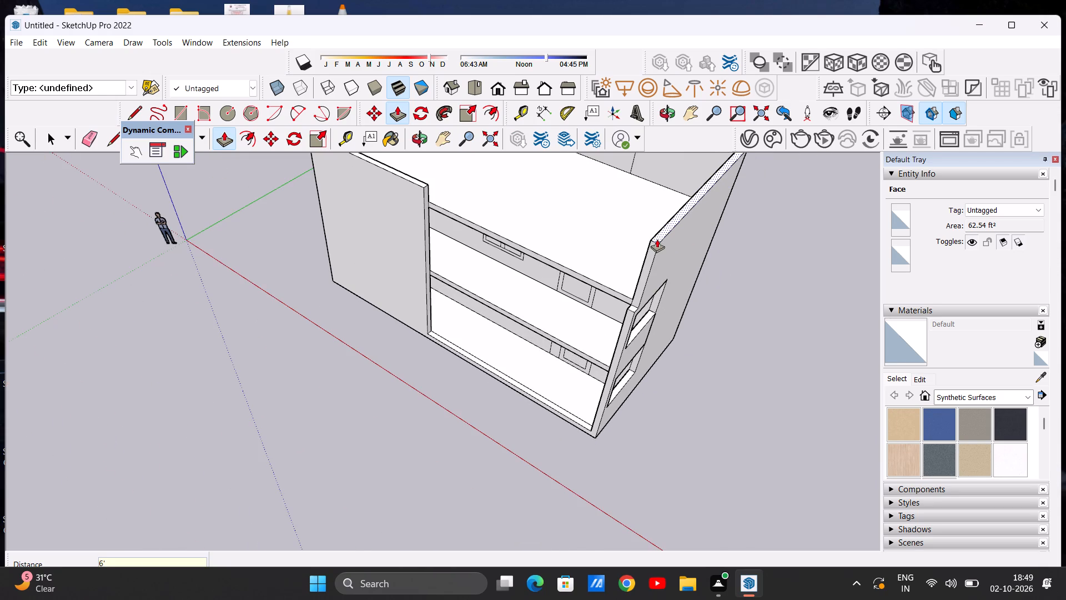
{"action": "key", "text": "Return"}
{"action": "key", "text": "space"}
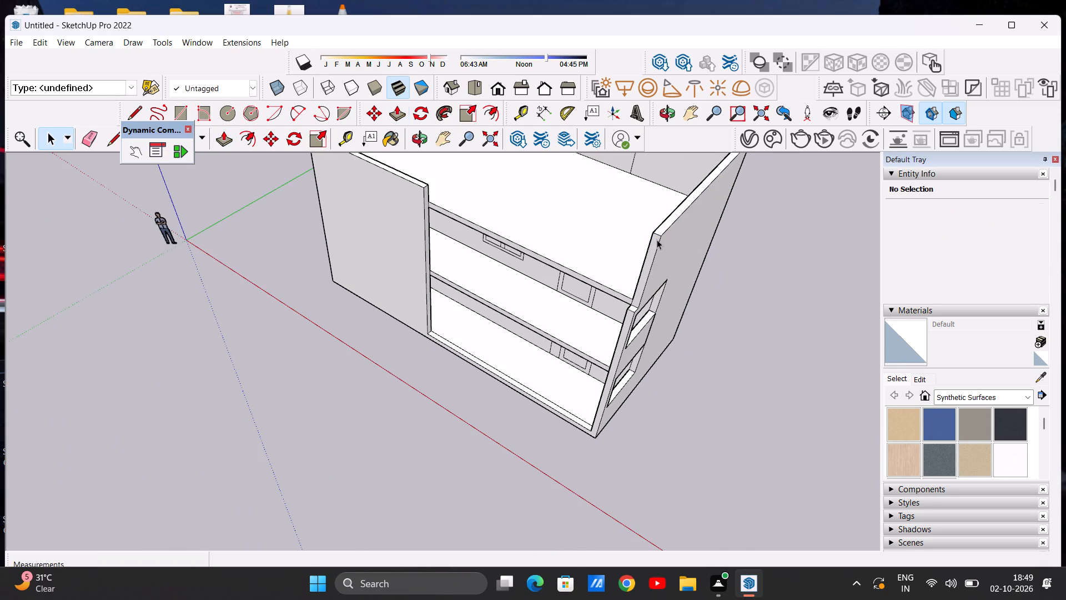
Examine the house with its raised rear and side walls from the front, both sides and above.
{"action": "scroll", "coordinate": [547, 333], "scroll_direction": "down", "scroll_amount": 11}
{"action": "middle_click_drag", "start_coordinate": [536, 323], "coordinate": [606, 221]}
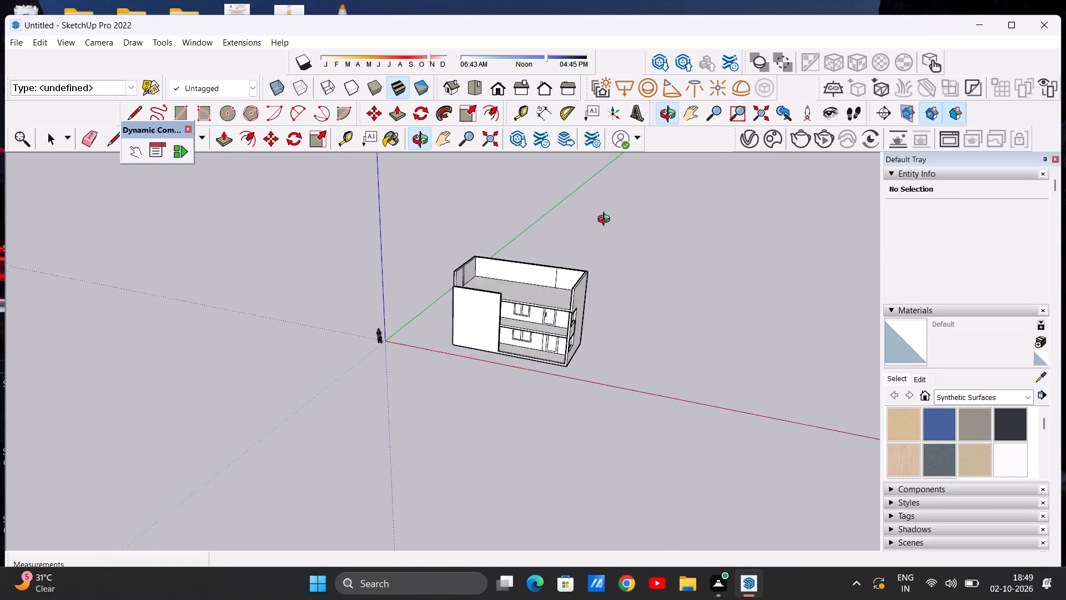
{"action": "middle_click_drag", "start_coordinate": [606, 221], "coordinate": [653, 174]}
{"action": "scroll", "coordinate": [527, 292], "scroll_direction": "up", "scroll_amount": 6}
{"action": "middle_click_drag", "start_coordinate": [539, 309], "coordinate": [676, 279]}
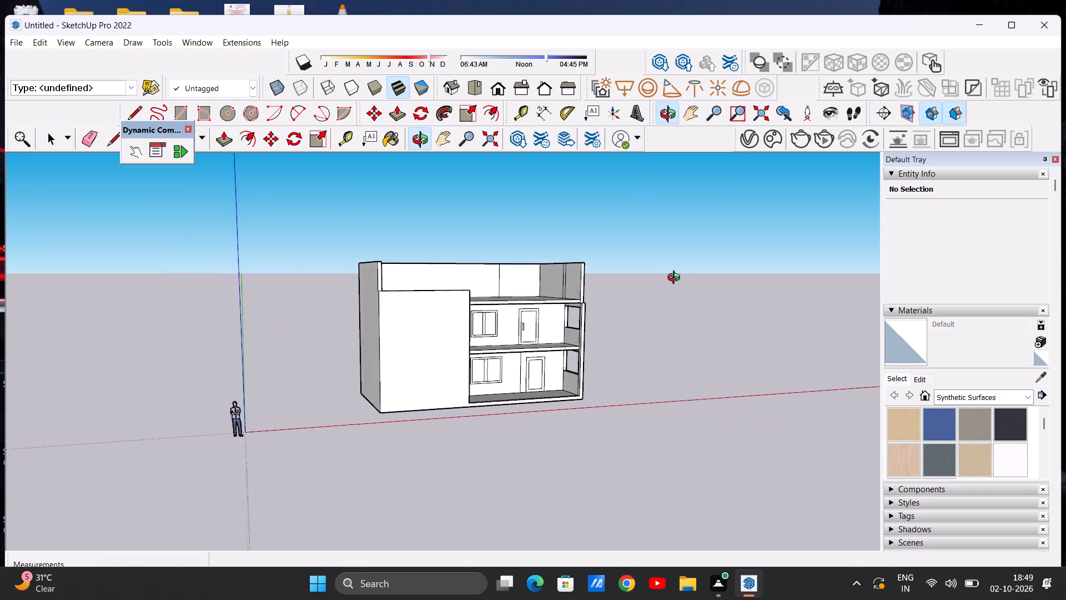
{"action": "middle_click_drag", "start_coordinate": [676, 279], "coordinate": [634, 287]}
{"action": "middle_click_drag", "start_coordinate": [576, 284], "coordinate": [439, 268]}
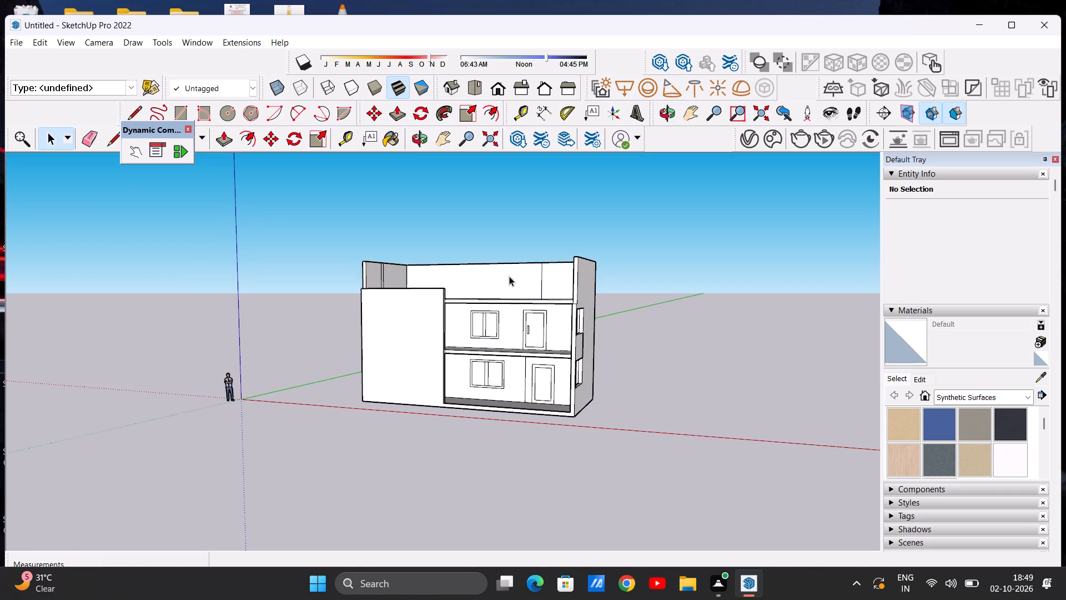
{"action": "scroll", "coordinate": [445, 292], "scroll_direction": "down", "scroll_amount": 3}
{"action": "middle_click_drag", "start_coordinate": [441, 288], "coordinate": [595, 292]}
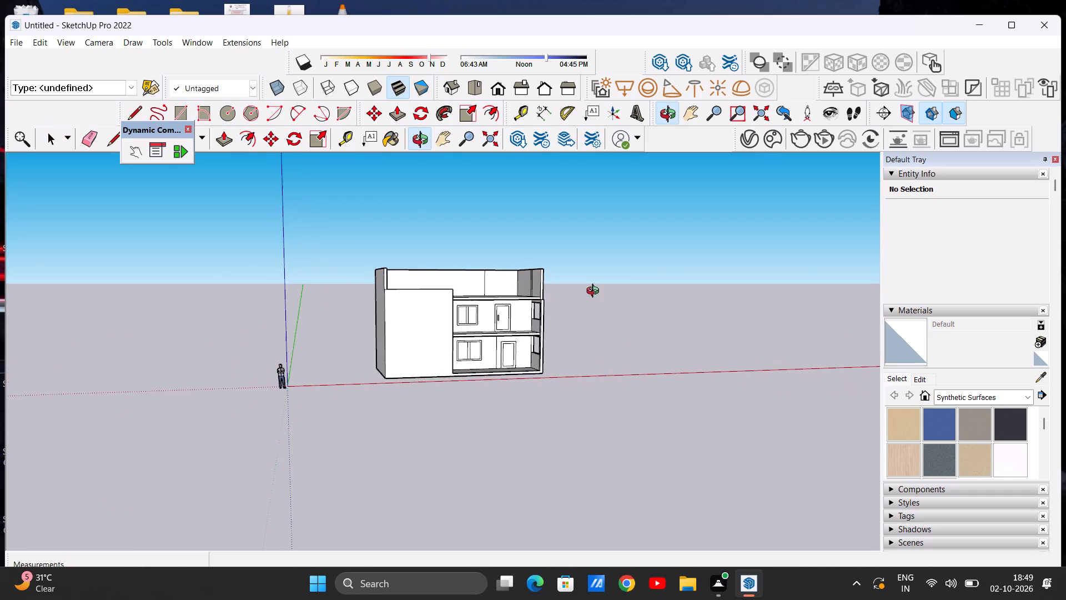
{"action": "middle_click_drag", "start_coordinate": [595, 292], "coordinate": [590, 286]}
{"action": "scroll", "coordinate": [506, 276], "scroll_direction": "up", "scroll_amount": 5}
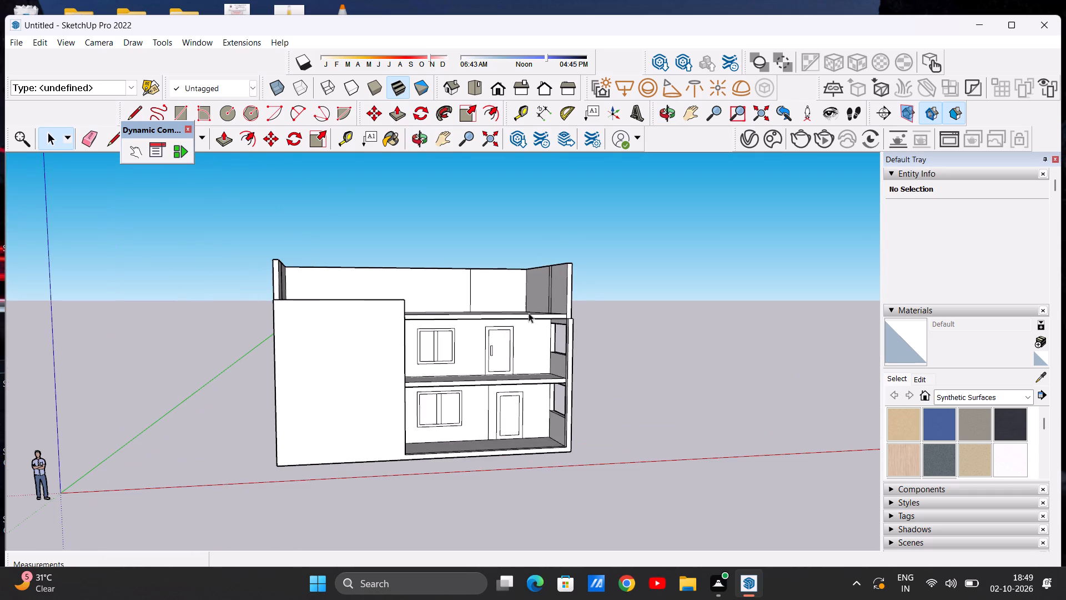
{"action": "scroll", "coordinate": [532, 327], "scroll_direction": "down", "scroll_amount": 4}
{"action": "middle_click_drag", "start_coordinate": [515, 326], "coordinate": [359, 429]}
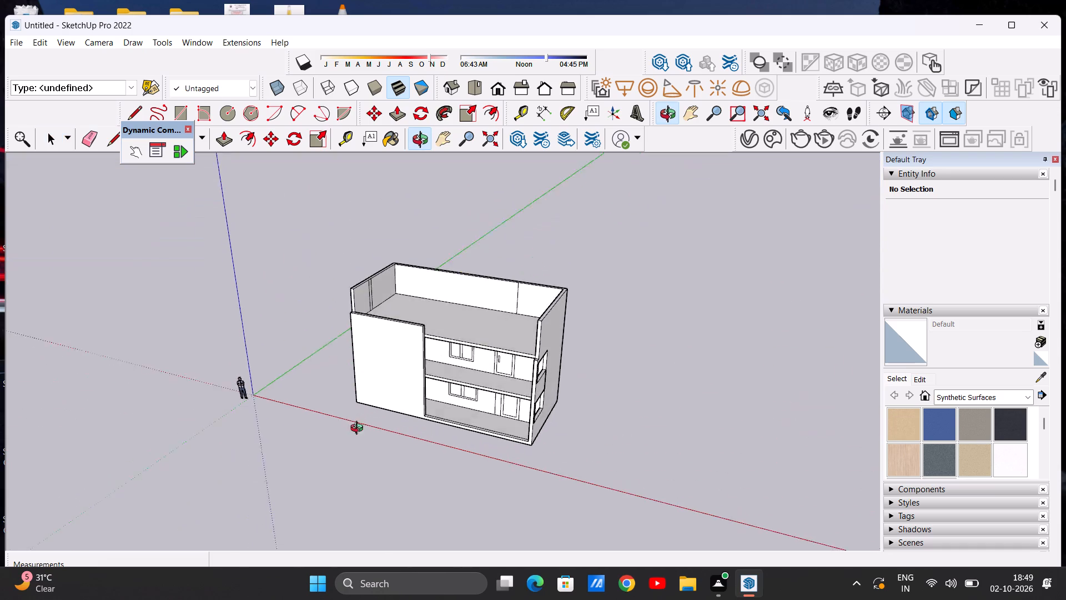
{"action": "middle_click_drag", "start_coordinate": [359, 429], "coordinate": [314, 419]}
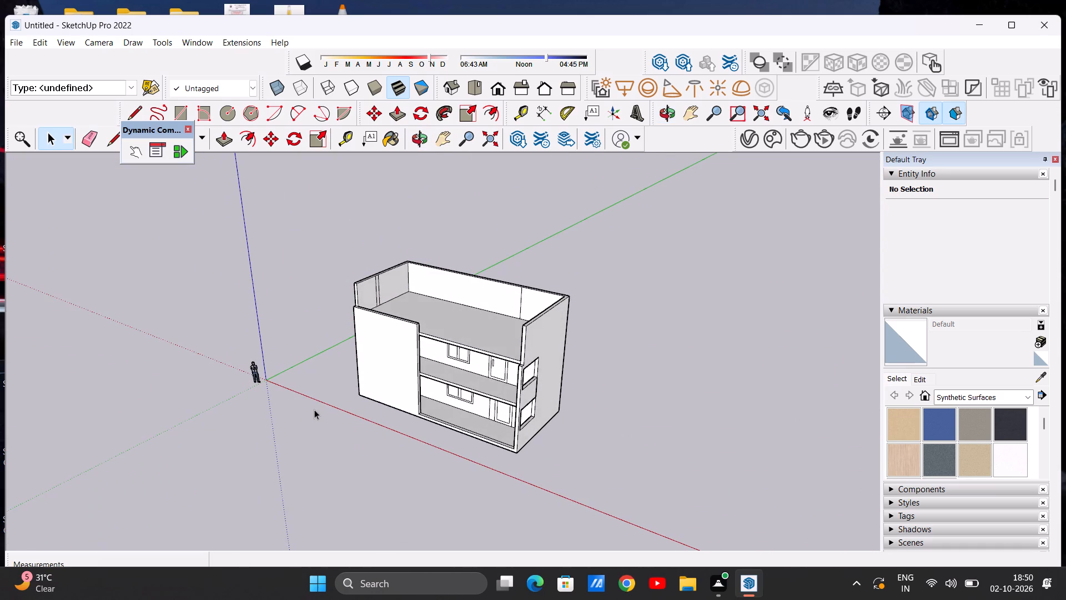
Erase the leftover vertical edges on the raised walls' inner faces: two on each side wall and one on the rear wall.
{"action": "scroll", "coordinate": [383, 276], "scroll_direction": "up", "scroll_amount": 12}
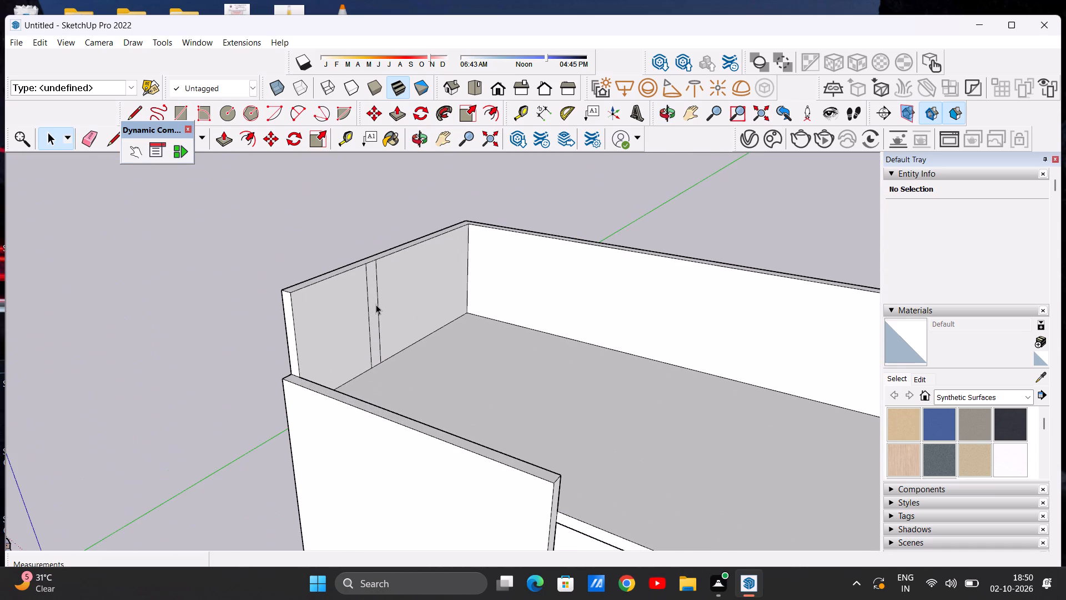
{"action": "key", "text": "e"}
{"action": "scroll", "coordinate": [385, 305], "scroll_direction": "up", "scroll_amount": 6}
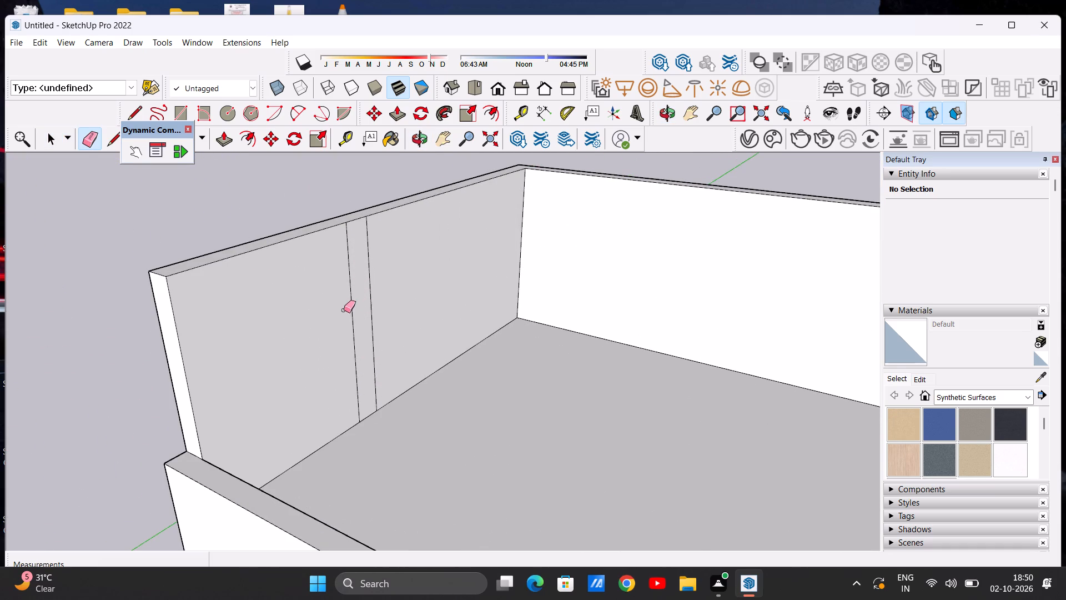
{"action": "left_click_drag", "start_coordinate": [344, 310], "coordinate": [382, 302]}
{"action": "scroll", "coordinate": [379, 376], "scroll_direction": "down", "scroll_amount": 16}
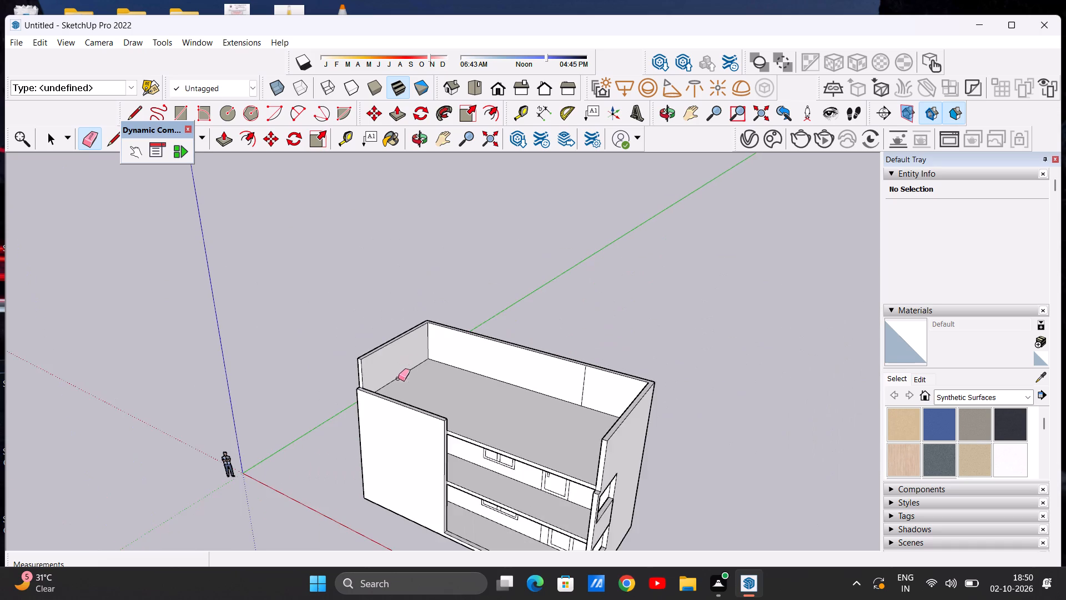
{"action": "middle_click_drag", "start_coordinate": [400, 379], "coordinate": [555, 368]}
{"action": "scroll", "coordinate": [559, 361], "scroll_direction": "up", "scroll_amount": 11}
{"action": "left_click_drag", "start_coordinate": [534, 349], "coordinate": [540, 347]}
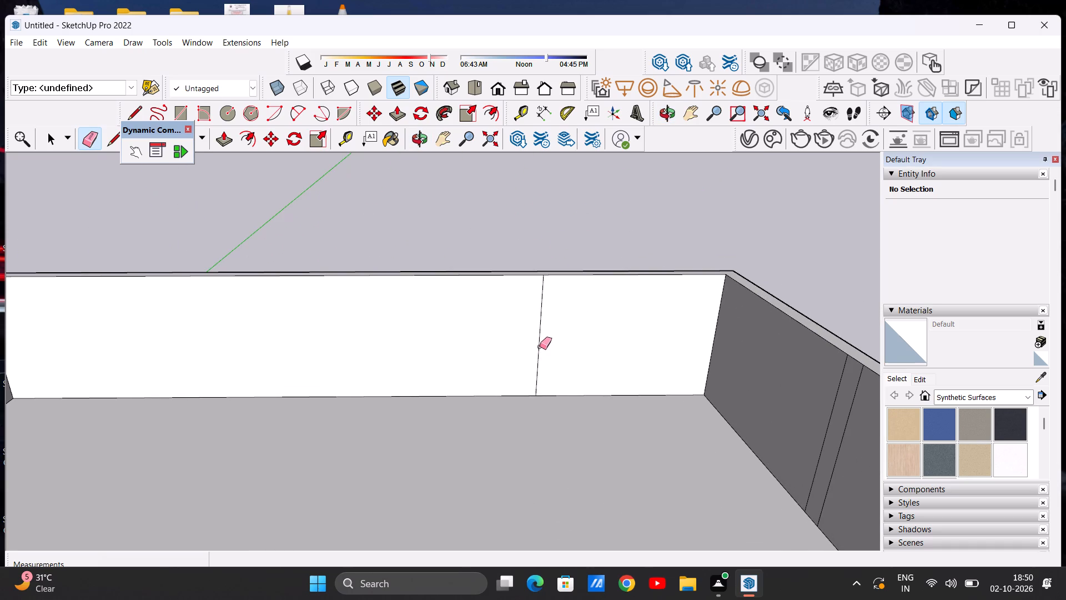
{"action": "left_click_drag", "start_coordinate": [540, 347], "coordinate": [540, 346]}
{"action": "scroll", "coordinate": [531, 391], "scroll_direction": "down", "scroll_amount": 19}
{"action": "scroll", "coordinate": [534, 394], "scroll_direction": "up", "scroll_amount": 6}
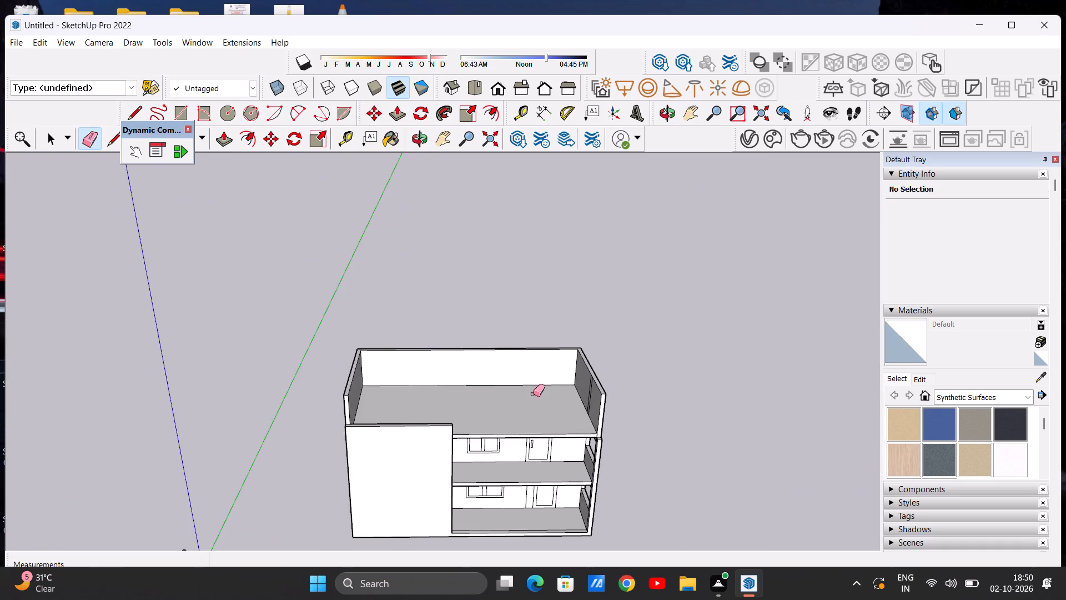
{"action": "middle_click_drag", "start_coordinate": [527, 402], "coordinate": [607, 379]}
{"action": "scroll", "coordinate": [597, 373], "scroll_direction": "up", "scroll_amount": 13}
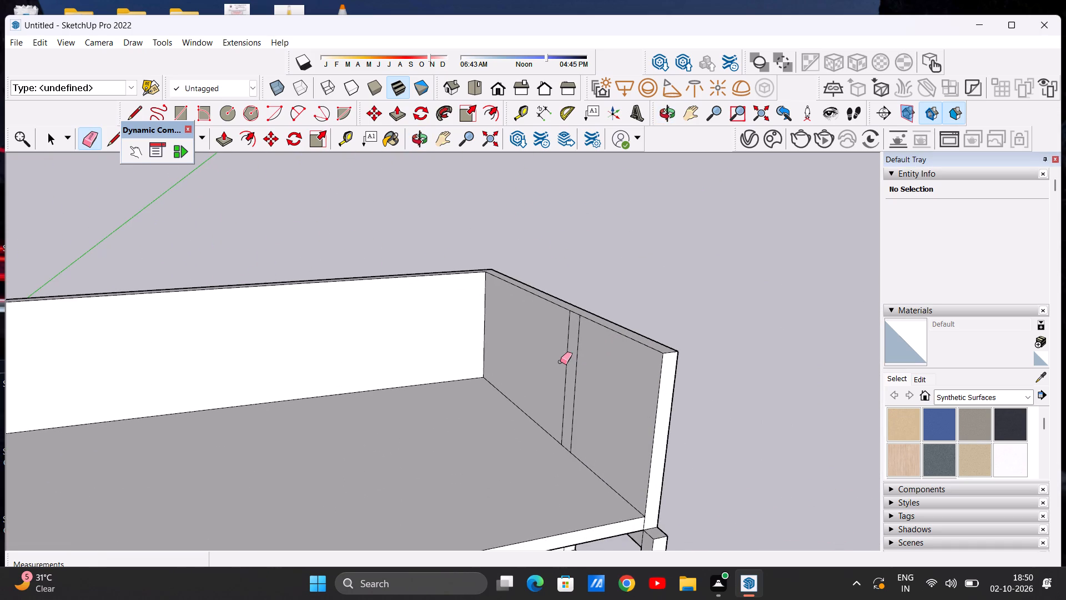
{"action": "left_click_drag", "start_coordinate": [562, 362], "coordinate": [576, 371]}
{"action": "key", "text": "space"}
Examine the cleaned raised walls and the front wall's top from the front and from above.
{"action": "scroll", "coordinate": [550, 355], "scroll_direction": "down", "scroll_amount": 6}
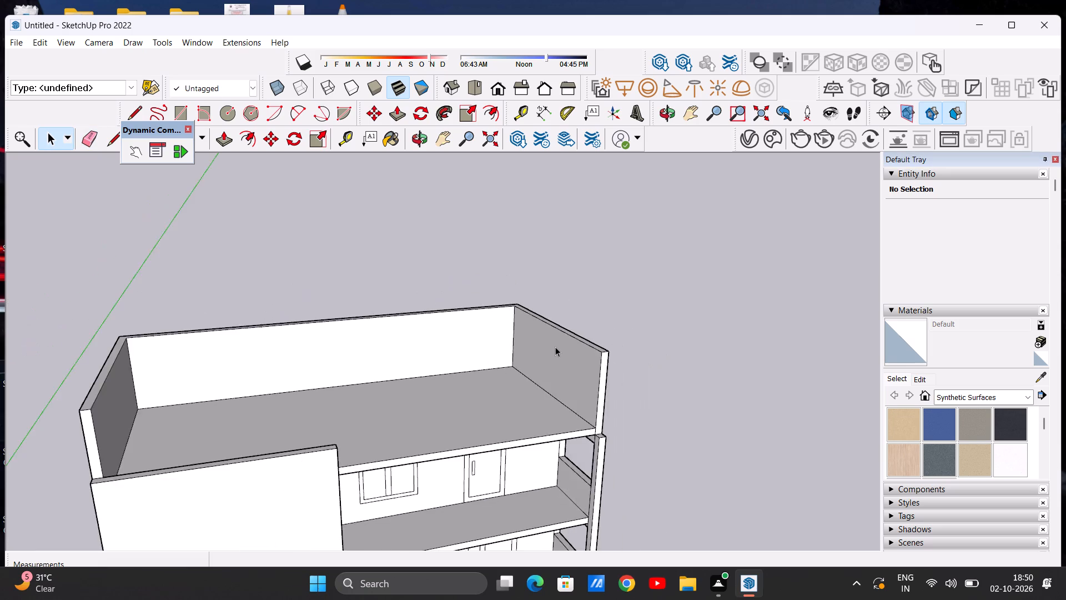
{"action": "scroll", "coordinate": [555, 347], "scroll_direction": "down", "scroll_amount": 10}
{"action": "middle_click_drag", "start_coordinate": [541, 388], "coordinate": [492, 354]}
{"action": "scroll", "coordinate": [490, 377], "scroll_direction": "up", "scroll_amount": 1}
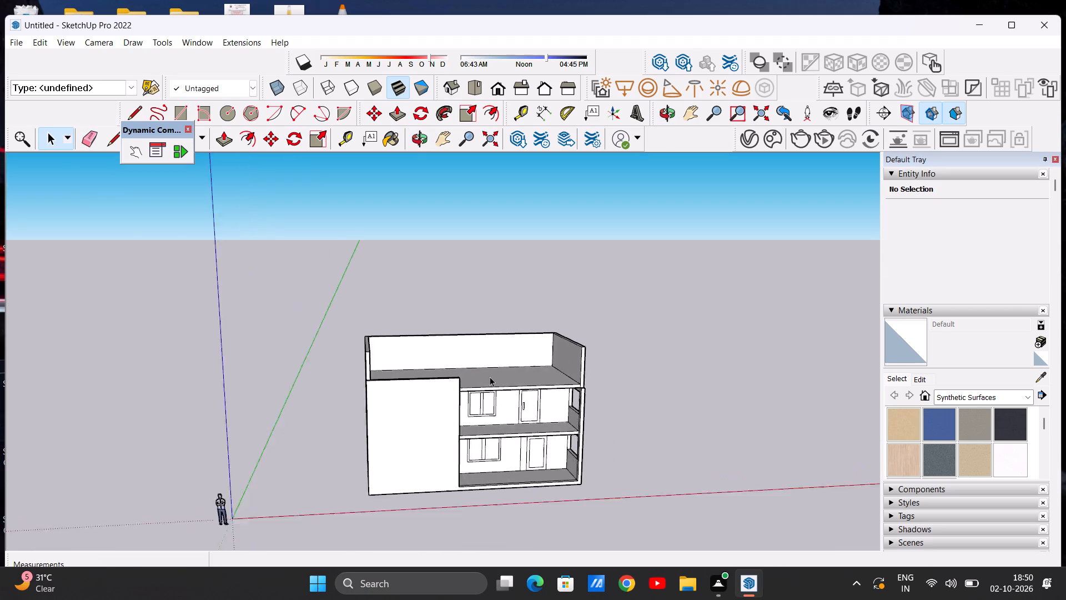
{"action": "scroll", "coordinate": [490, 377], "scroll_direction": "up", "scroll_amount": 5}
{"action": "scroll", "coordinate": [531, 382], "scroll_direction": "down", "scroll_amount": 3}
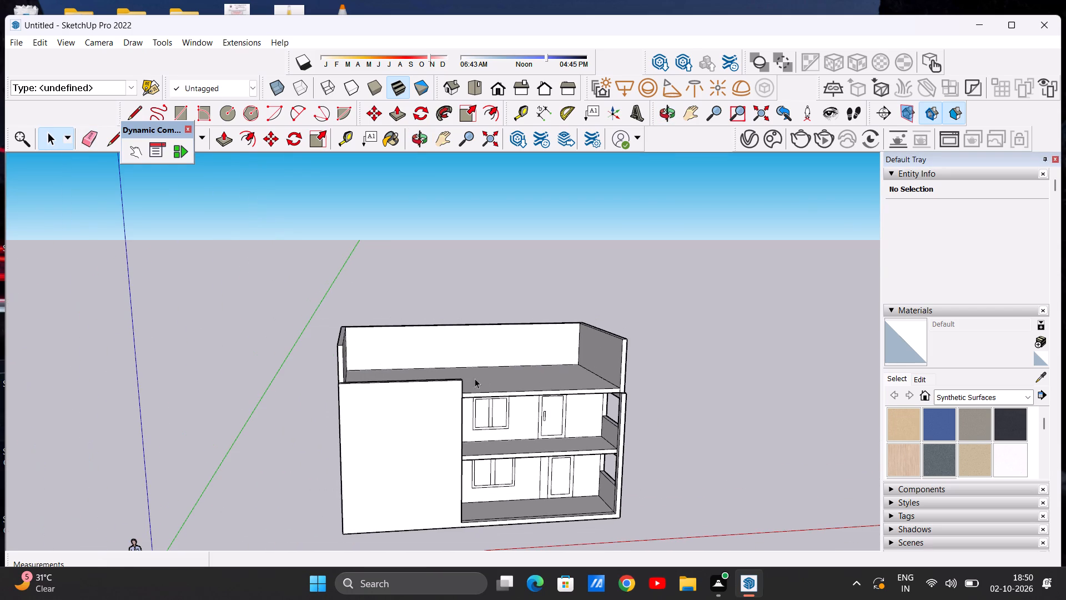
{"action": "middle_click_drag", "start_coordinate": [545, 388], "coordinate": [413, 508]}
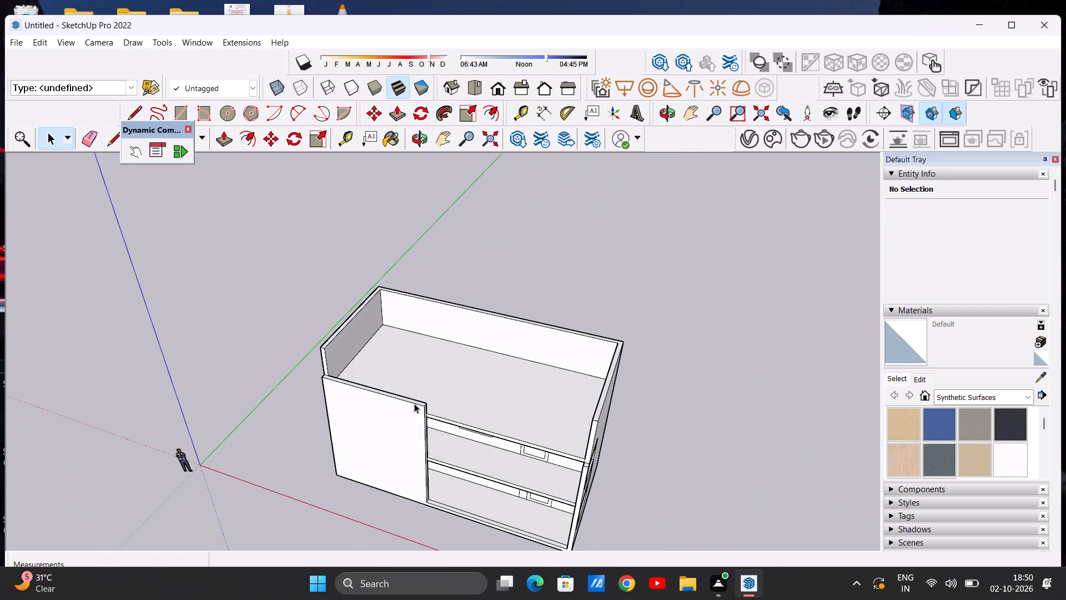
{"action": "scroll", "coordinate": [407, 391], "scroll_direction": "up", "scroll_amount": 5}
{"action": "middle_click_drag", "start_coordinate": [413, 410], "coordinate": [418, 448]}
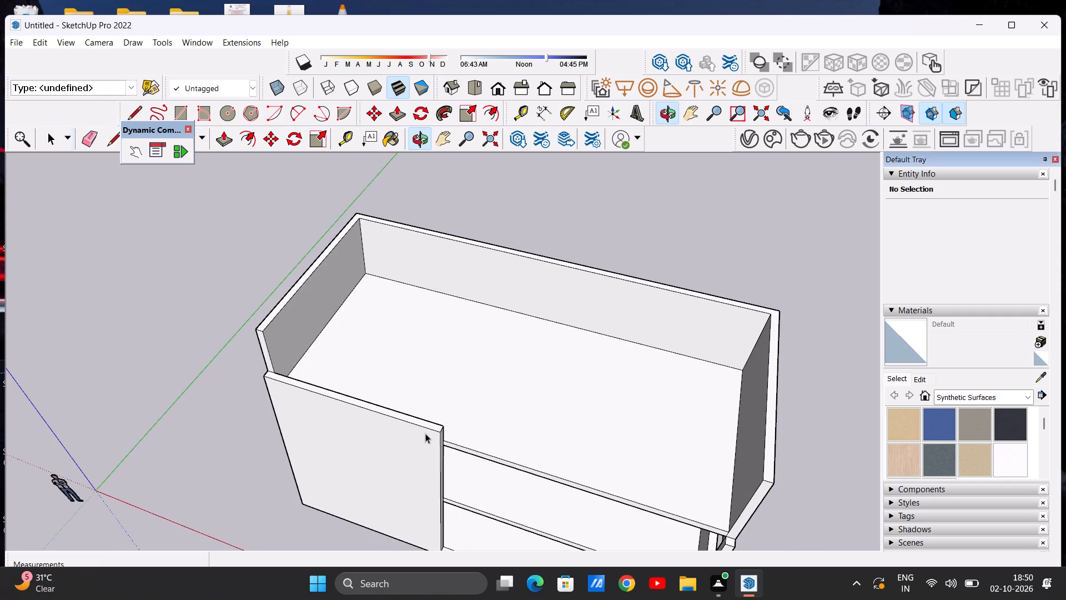
Push/Pull the top face of the front wall upward by about 7'.
{"action": "scroll", "coordinate": [425, 433], "scroll_direction": "up", "scroll_amount": 4}
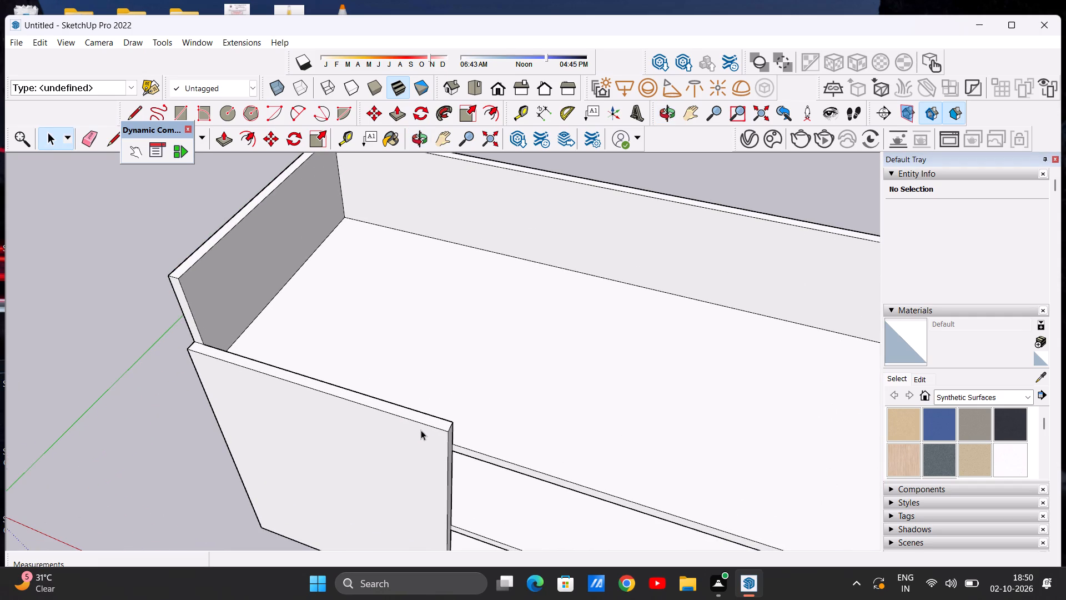
{"action": "key", "text": "p"}
{"action": "scroll", "coordinate": [438, 419], "scroll_direction": "up", "scroll_amount": 6}
{"action": "left_click", "coordinate": [438, 419]}
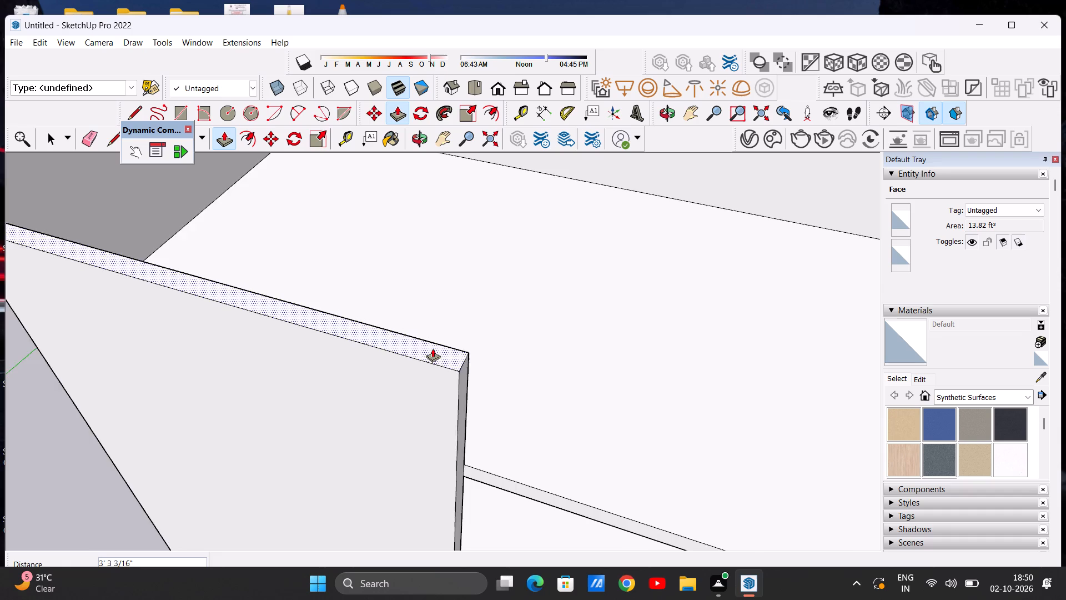
{"action": "scroll", "coordinate": [433, 348], "scroll_direction": "down", "scroll_amount": 10}
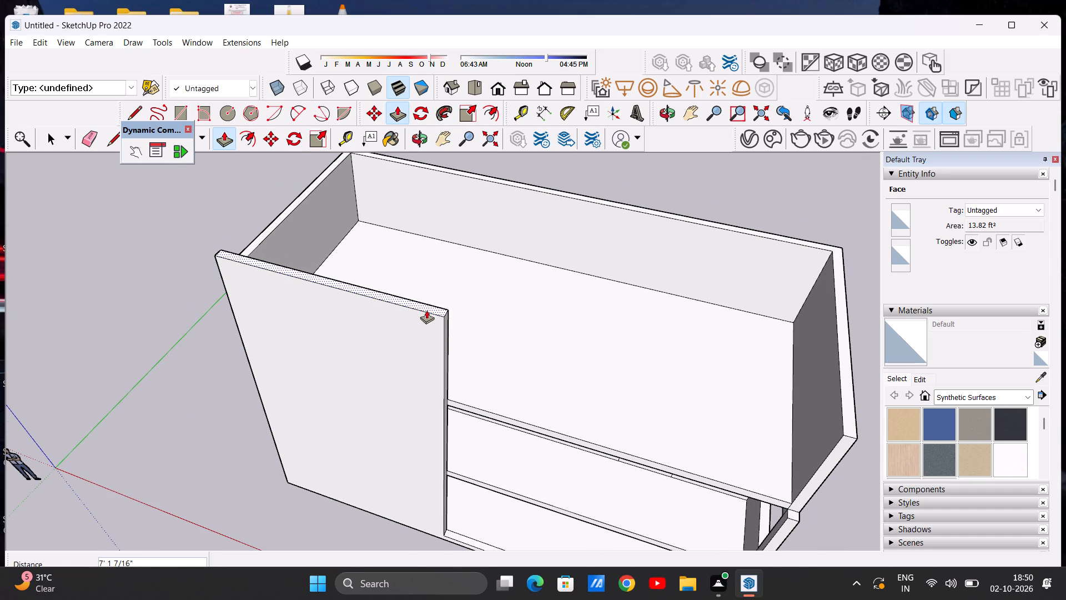
{"action": "left_click", "coordinate": [426, 310]}
{"action": "key", "text": "space"}
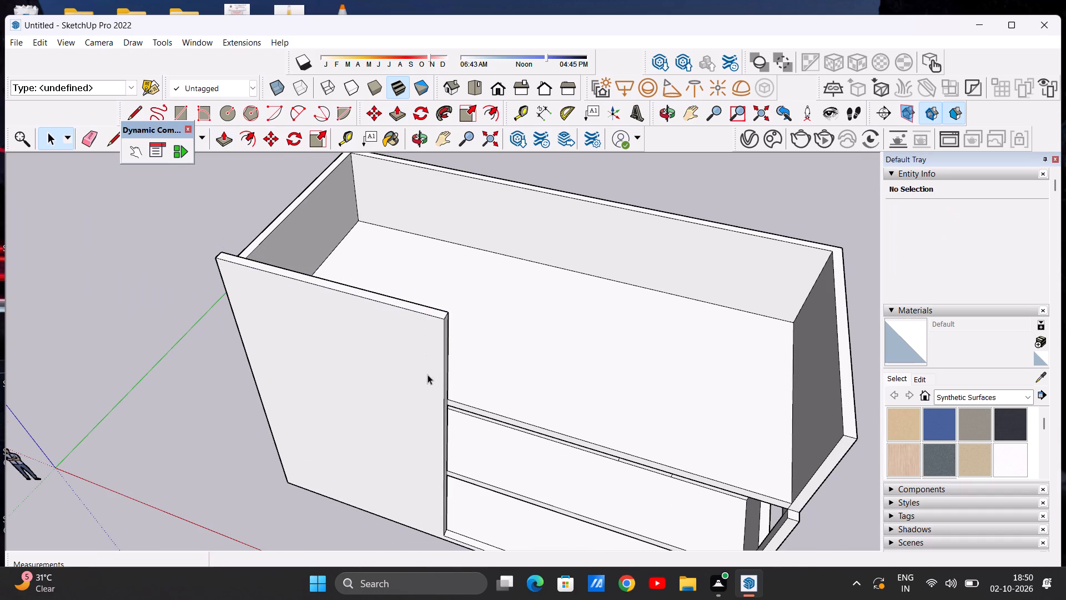
Push/Pull the front wall's top face upward by about another 2' 3", above the rear and side walls.
{"action": "scroll", "coordinate": [457, 367], "scroll_direction": "down", "scroll_amount": 5}
{"action": "middle_click_drag", "start_coordinate": [383, 374], "coordinate": [537, 296]}
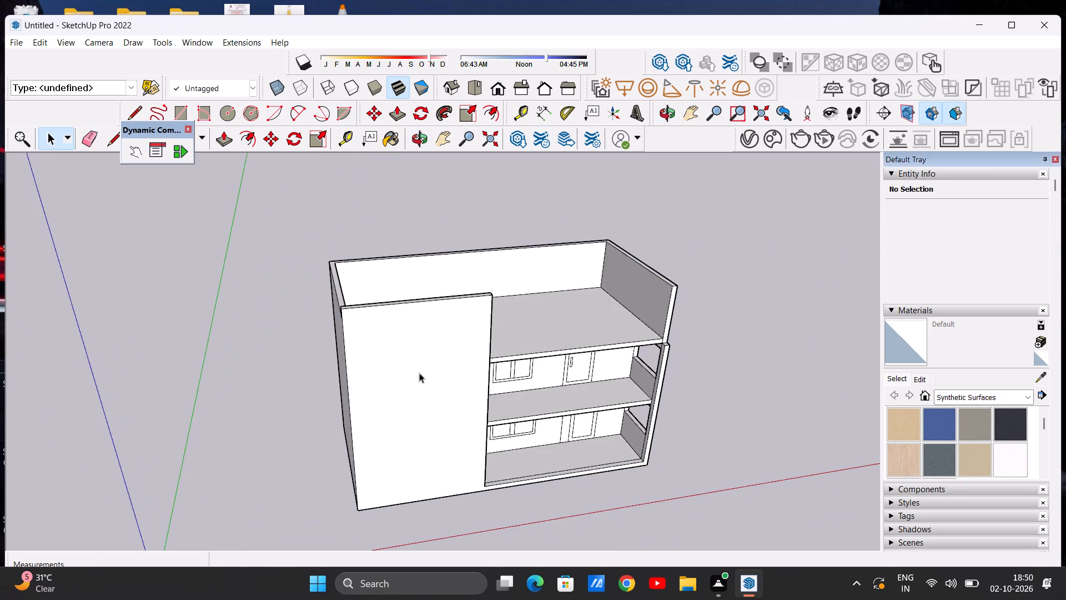
{"action": "middle_click_drag", "start_coordinate": [391, 378], "coordinate": [450, 319]}
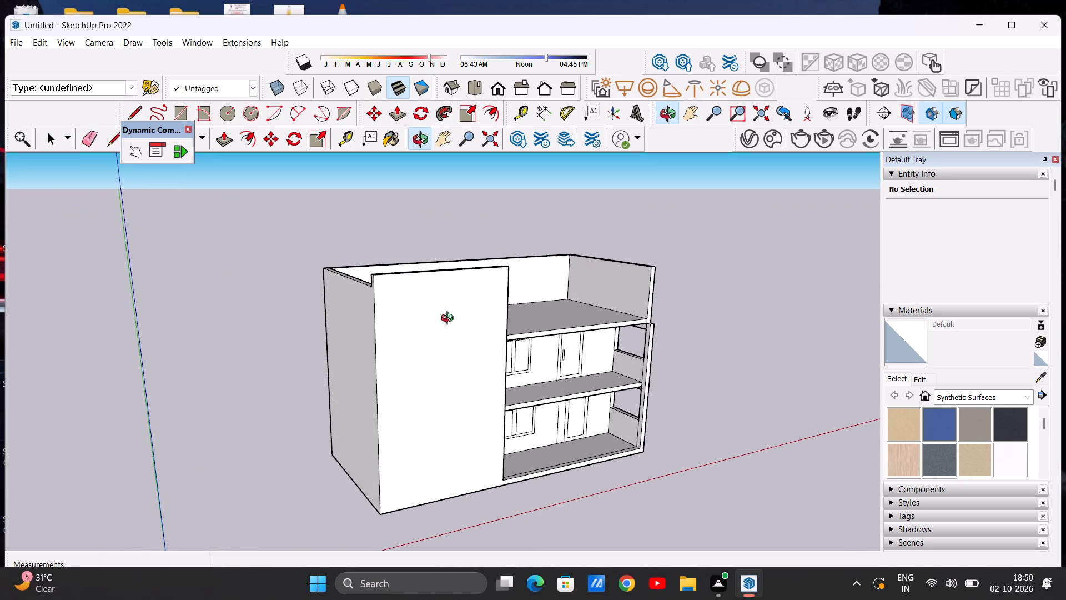
{"action": "middle_click_drag", "start_coordinate": [450, 319], "coordinate": [343, 319]}
{"action": "scroll", "coordinate": [371, 369], "scroll_direction": "down", "scroll_amount": 4}
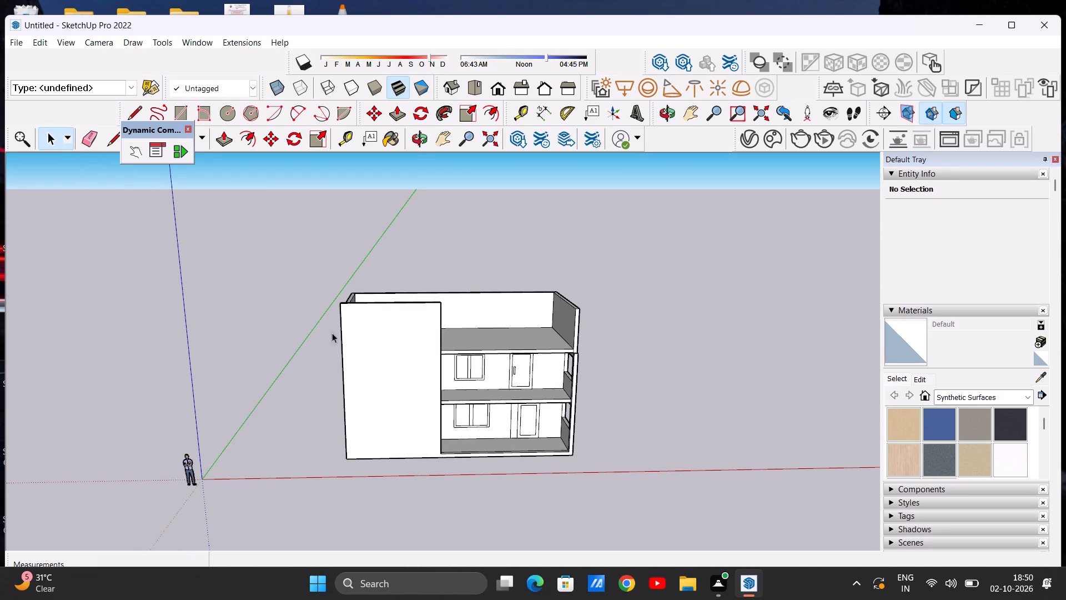
{"action": "middle_click_drag", "start_coordinate": [287, 299], "coordinate": [492, 302]}
{"action": "scroll", "coordinate": [431, 306], "scroll_direction": "up", "scroll_amount": 3}
{"action": "middle_click_drag", "start_coordinate": [409, 321], "coordinate": [395, 395]}
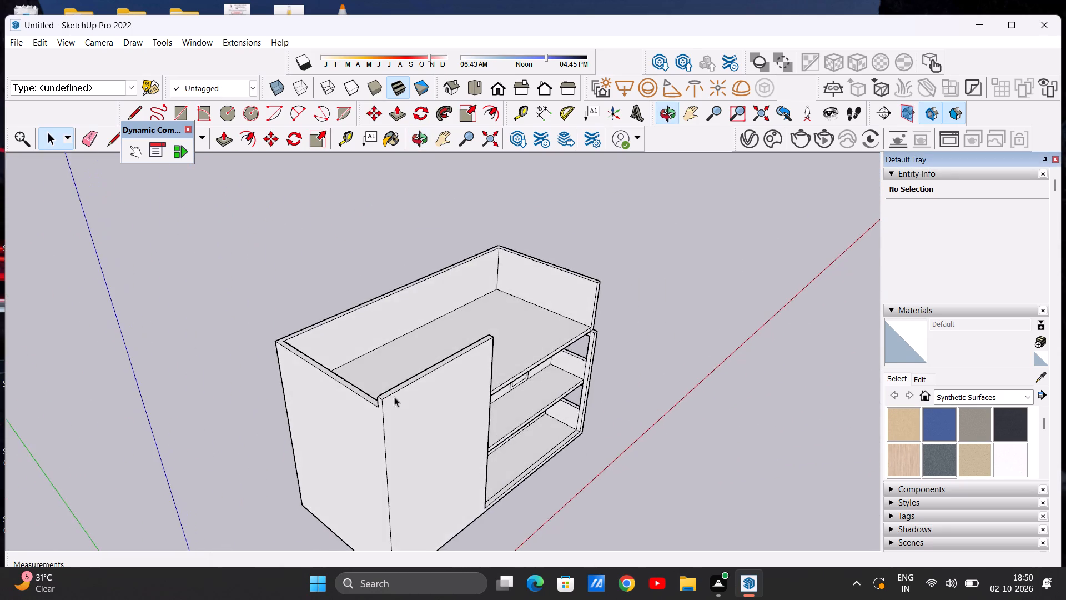
{"action": "scroll", "coordinate": [385, 389], "scroll_direction": "up", "scroll_amount": 10}
{"action": "key", "text": "p"}
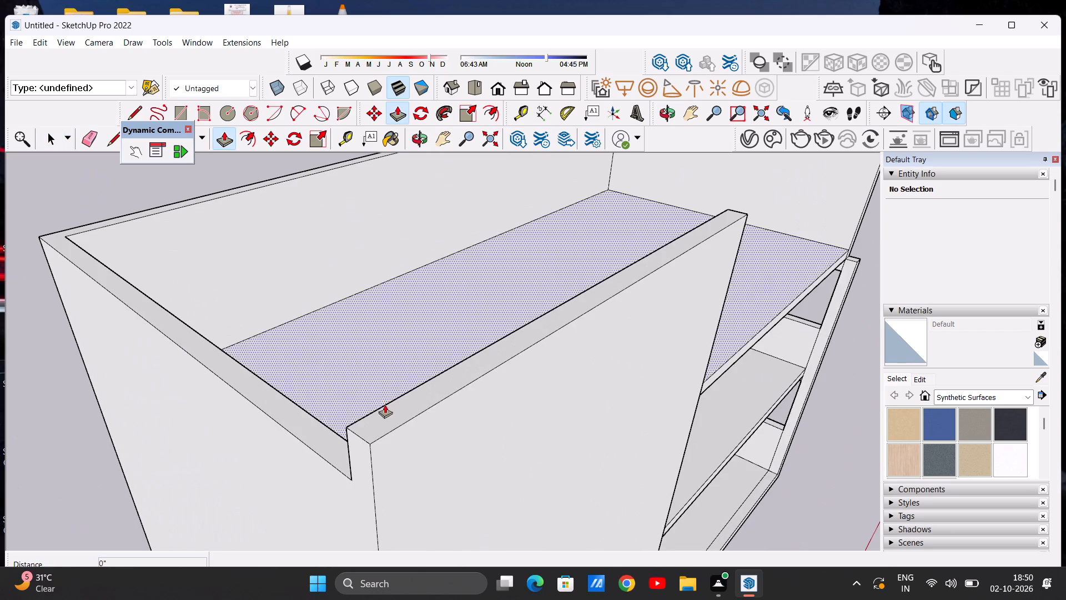
{"action": "left_click", "coordinate": [384, 418]}
{"action": "left_click", "coordinate": [395, 324]}
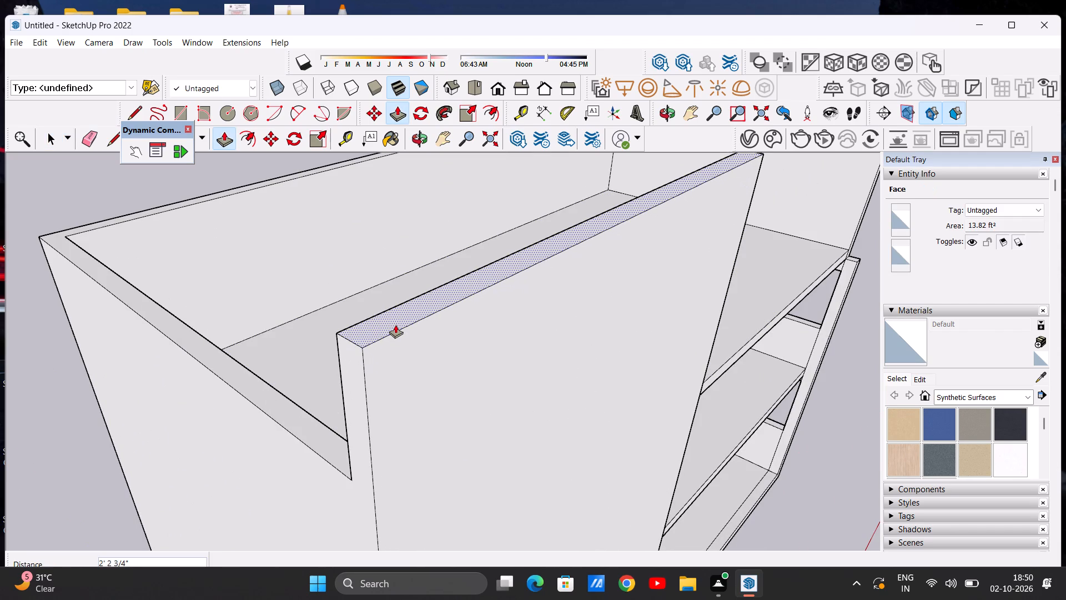
{"action": "key", "text": "space"}
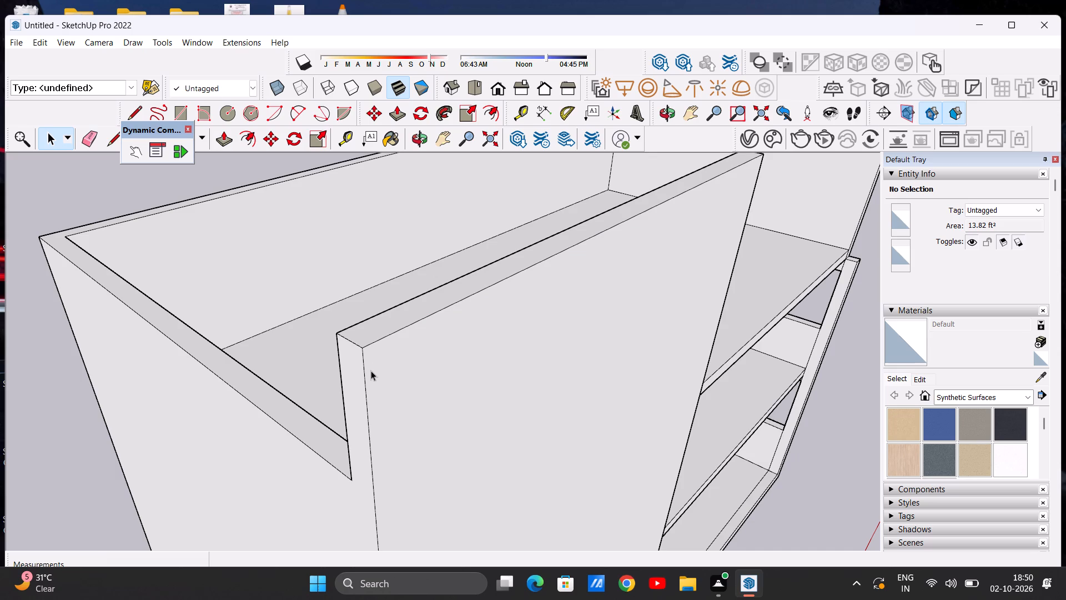
Examine the front wall's height against the open floors and the roof-level walls from the front.
{"action": "scroll", "coordinate": [339, 388], "scroll_direction": "down", "scroll_amount": 10}
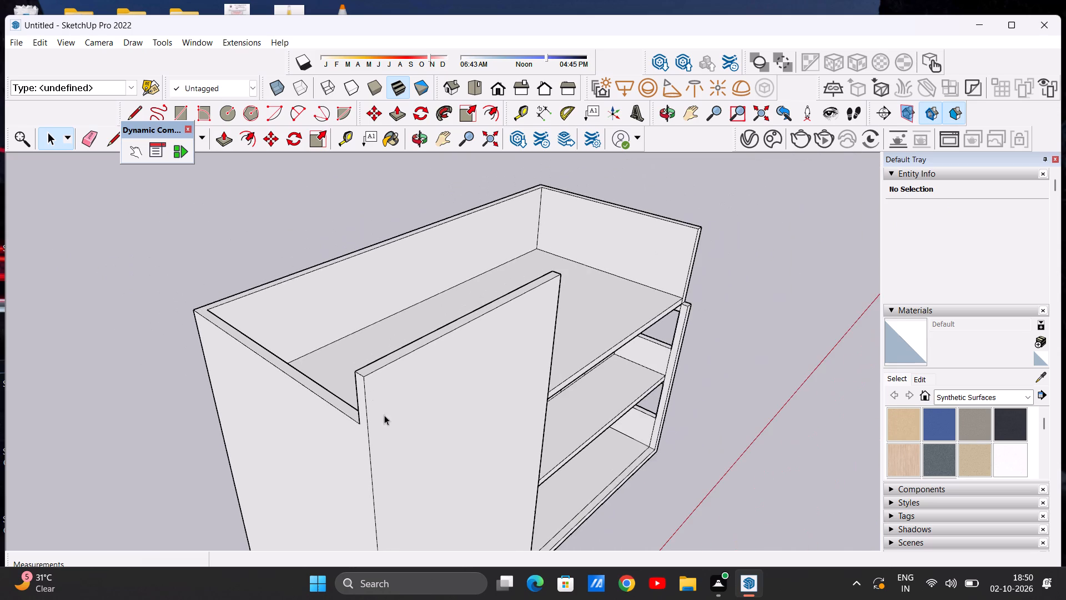
{"action": "middle_click_drag", "start_coordinate": [373, 415], "coordinate": [257, 327]}
{"action": "scroll", "coordinate": [305, 392], "scroll_direction": "down", "scroll_amount": 13}
{"action": "middle_click_drag", "start_coordinate": [486, 424], "coordinate": [422, 398]}
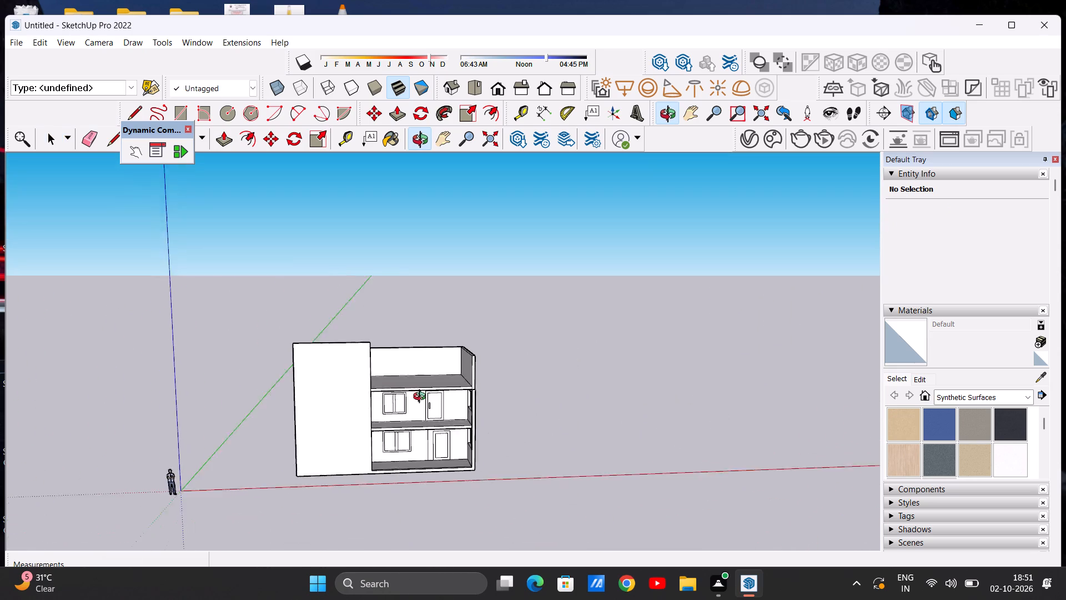
{"action": "middle_click_drag", "start_coordinate": [422, 398], "coordinate": [417, 384]}
{"action": "scroll", "coordinate": [463, 376], "scroll_direction": "up", "scroll_amount": 8}
{"action": "scroll", "coordinate": [479, 399], "scroll_direction": "down", "scroll_amount": 4}
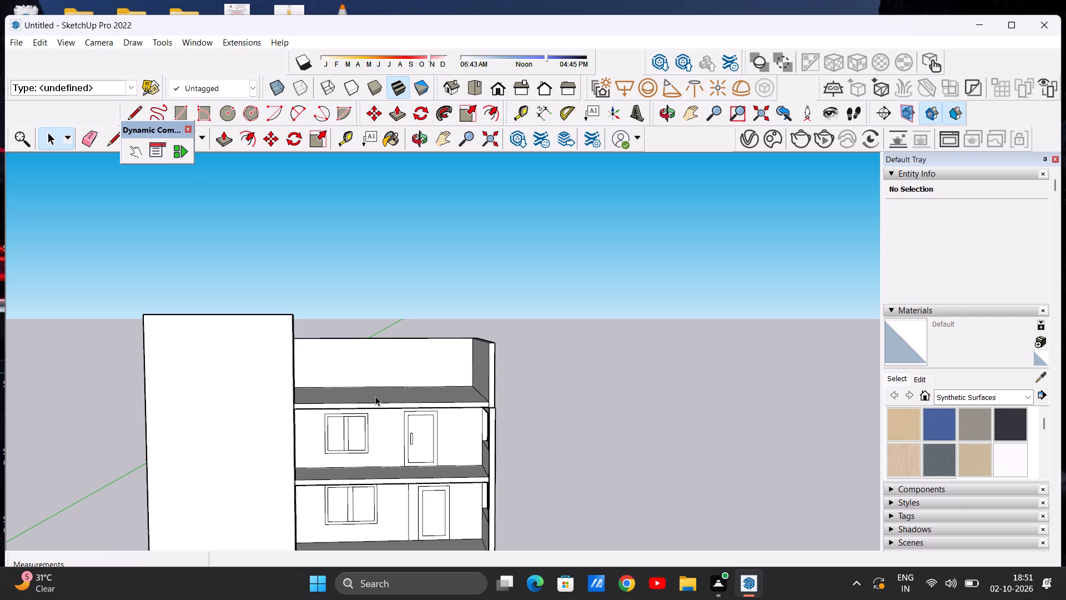
{"action": "scroll", "coordinate": [381, 401], "scroll_direction": "down", "scroll_amount": 4}
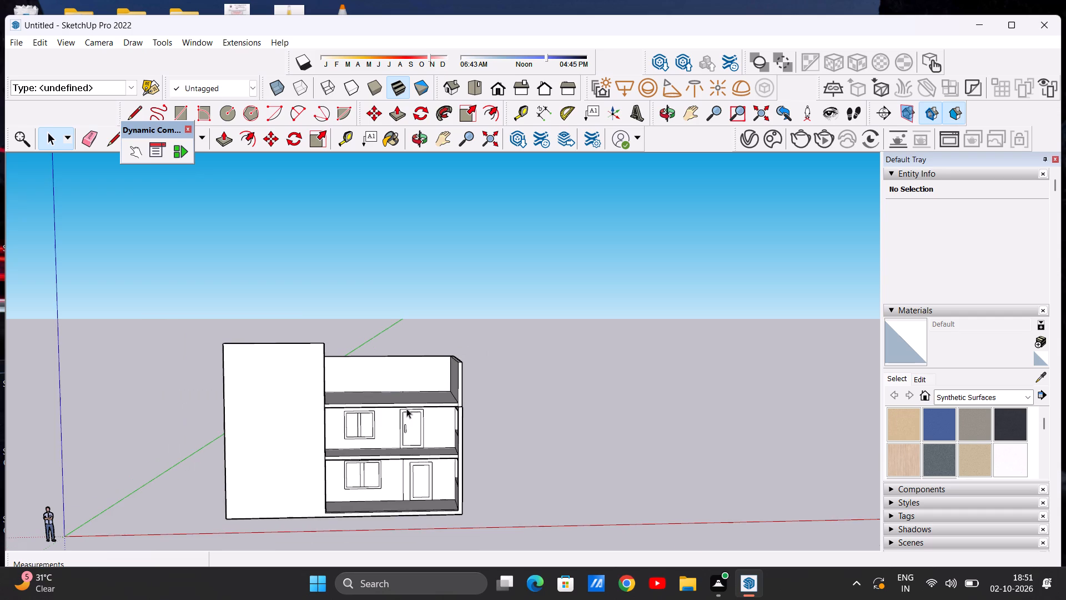
{"action": "scroll", "coordinate": [348, 406], "scroll_direction": "down", "scroll_amount": 3}
{"action": "scroll", "coordinate": [293, 408], "scroll_direction": "up", "scroll_amount": 6}
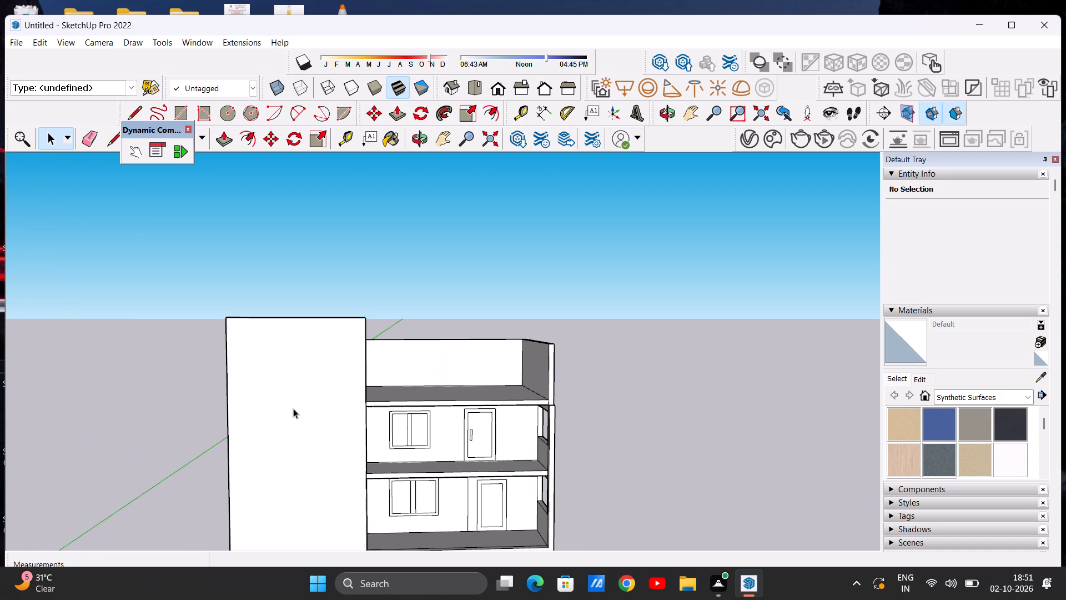
{"action": "scroll", "coordinate": [324, 408], "scroll_direction": "down", "scroll_amount": 1}
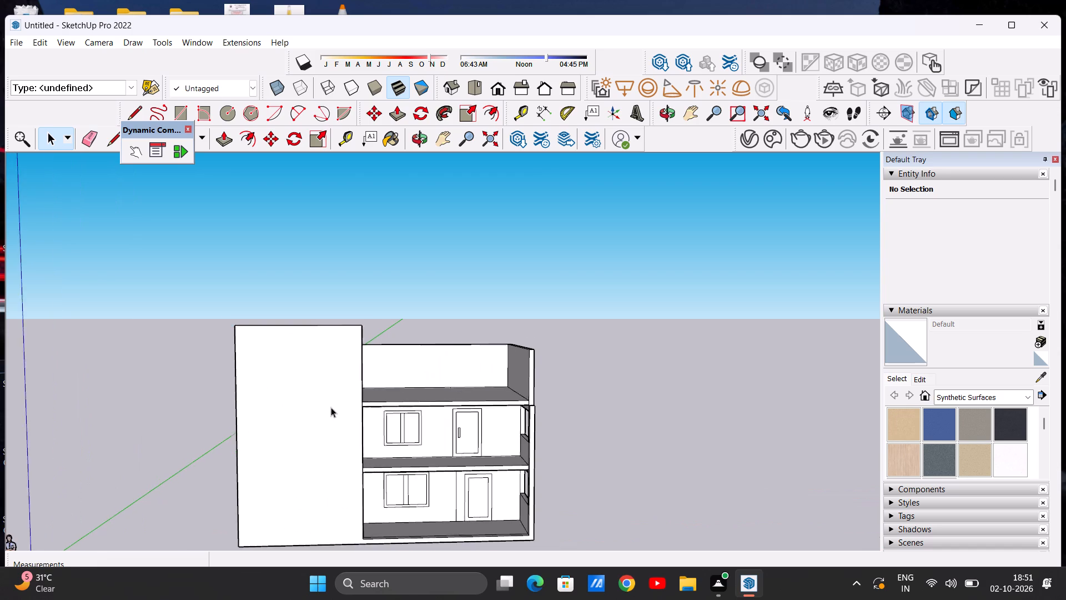
{"action": "scroll", "coordinate": [331, 407], "scroll_direction": "down", "scroll_amount": 2}
{"action": "scroll", "coordinate": [379, 417], "scroll_direction": "down", "scroll_amount": 2}
{"action": "middle_click_drag", "start_coordinate": [346, 426], "coordinate": [339, 422]}
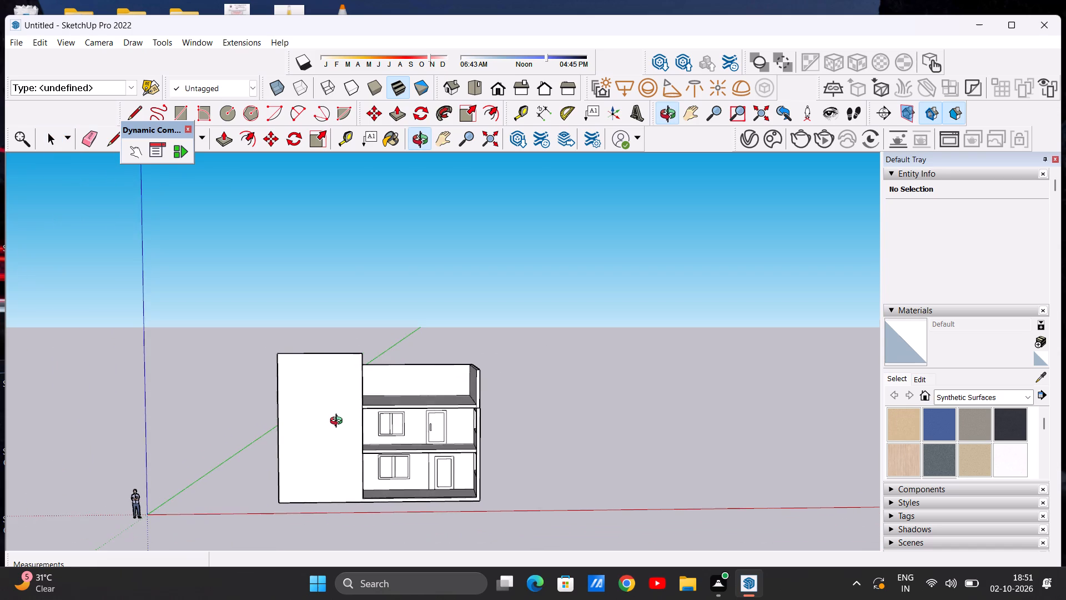
{"action": "middle_click_drag", "start_coordinate": [339, 422], "coordinate": [336, 421]}
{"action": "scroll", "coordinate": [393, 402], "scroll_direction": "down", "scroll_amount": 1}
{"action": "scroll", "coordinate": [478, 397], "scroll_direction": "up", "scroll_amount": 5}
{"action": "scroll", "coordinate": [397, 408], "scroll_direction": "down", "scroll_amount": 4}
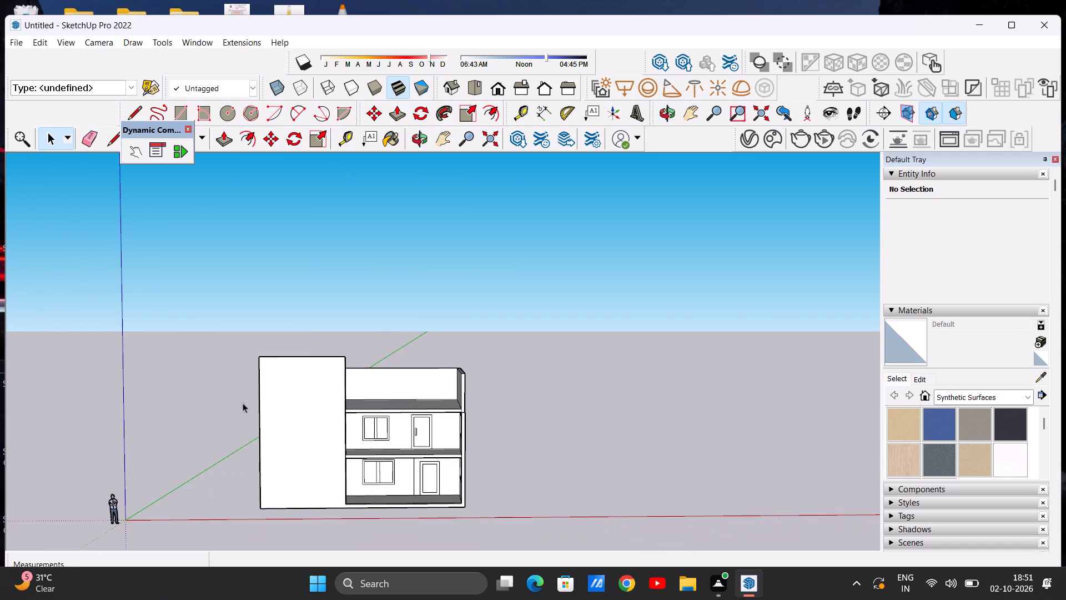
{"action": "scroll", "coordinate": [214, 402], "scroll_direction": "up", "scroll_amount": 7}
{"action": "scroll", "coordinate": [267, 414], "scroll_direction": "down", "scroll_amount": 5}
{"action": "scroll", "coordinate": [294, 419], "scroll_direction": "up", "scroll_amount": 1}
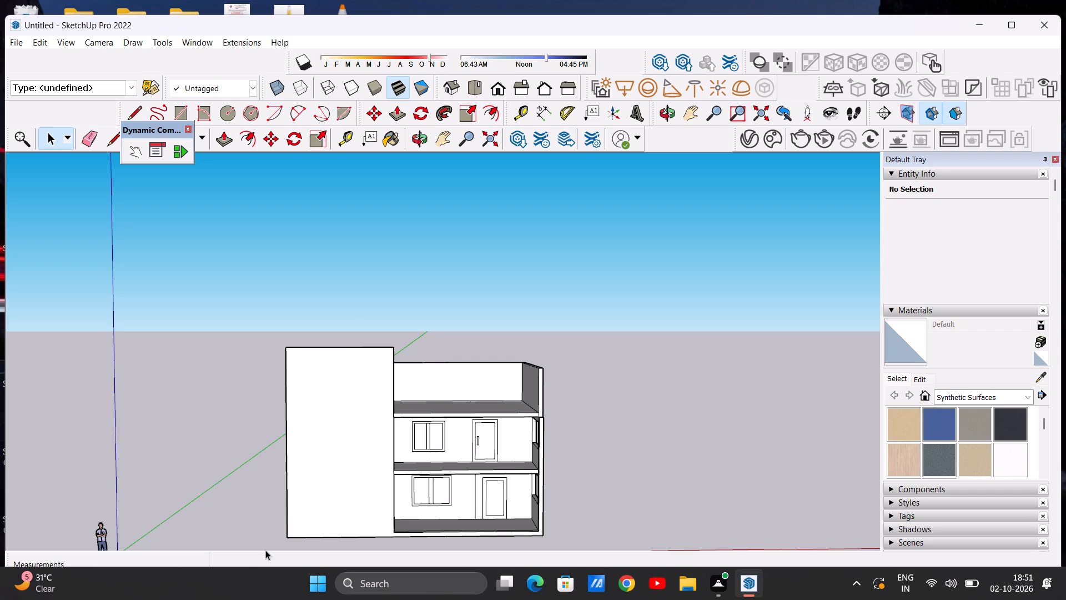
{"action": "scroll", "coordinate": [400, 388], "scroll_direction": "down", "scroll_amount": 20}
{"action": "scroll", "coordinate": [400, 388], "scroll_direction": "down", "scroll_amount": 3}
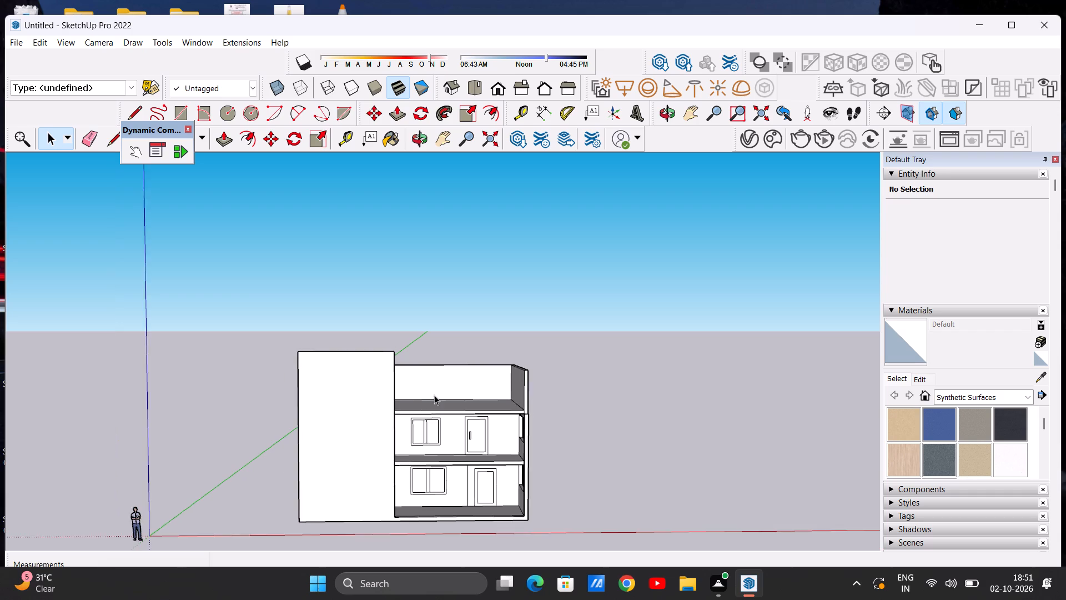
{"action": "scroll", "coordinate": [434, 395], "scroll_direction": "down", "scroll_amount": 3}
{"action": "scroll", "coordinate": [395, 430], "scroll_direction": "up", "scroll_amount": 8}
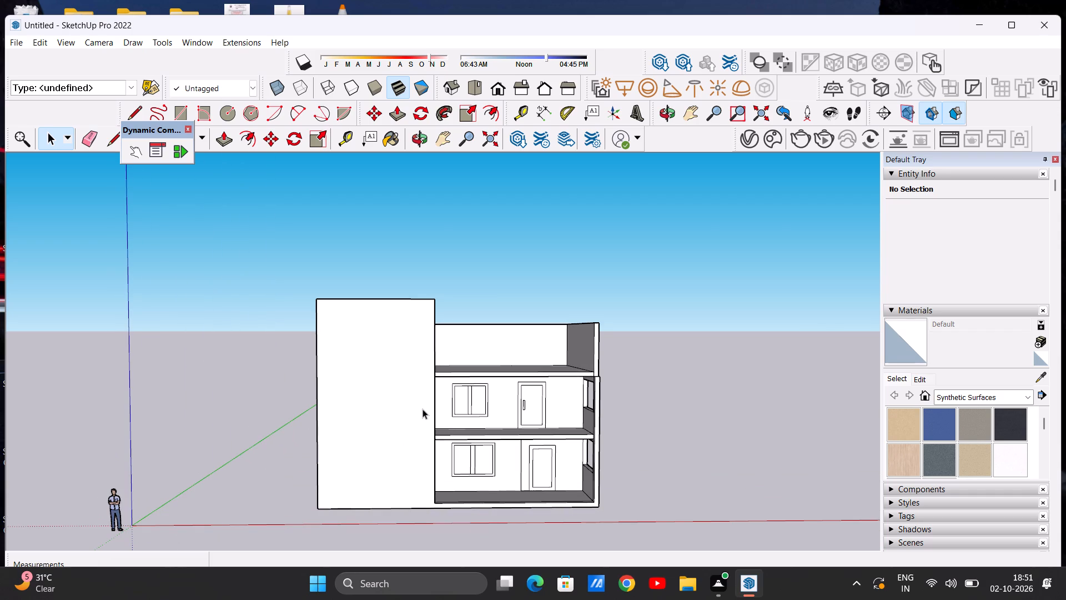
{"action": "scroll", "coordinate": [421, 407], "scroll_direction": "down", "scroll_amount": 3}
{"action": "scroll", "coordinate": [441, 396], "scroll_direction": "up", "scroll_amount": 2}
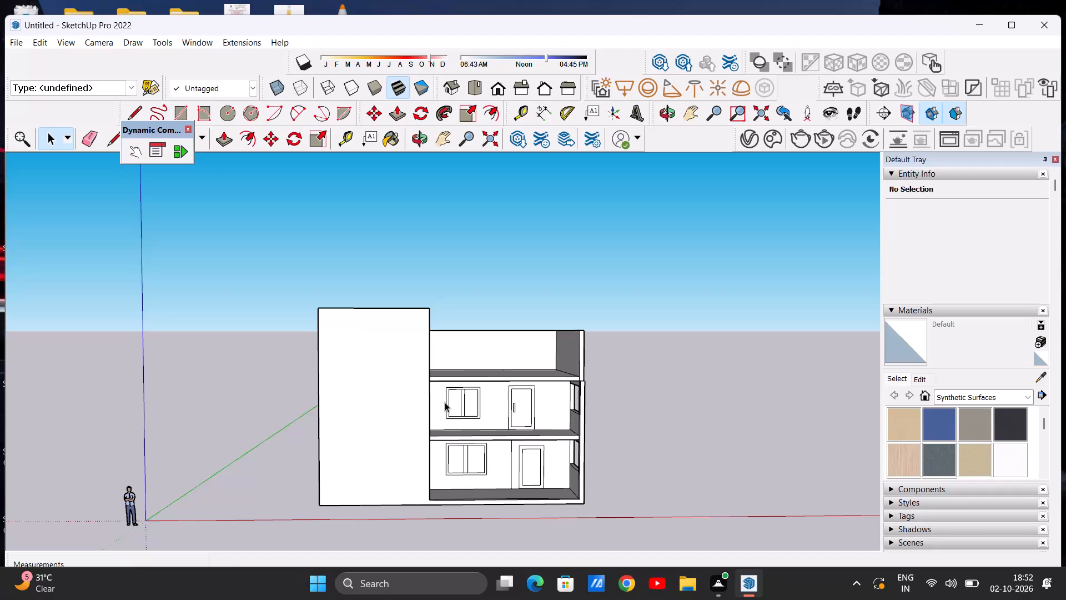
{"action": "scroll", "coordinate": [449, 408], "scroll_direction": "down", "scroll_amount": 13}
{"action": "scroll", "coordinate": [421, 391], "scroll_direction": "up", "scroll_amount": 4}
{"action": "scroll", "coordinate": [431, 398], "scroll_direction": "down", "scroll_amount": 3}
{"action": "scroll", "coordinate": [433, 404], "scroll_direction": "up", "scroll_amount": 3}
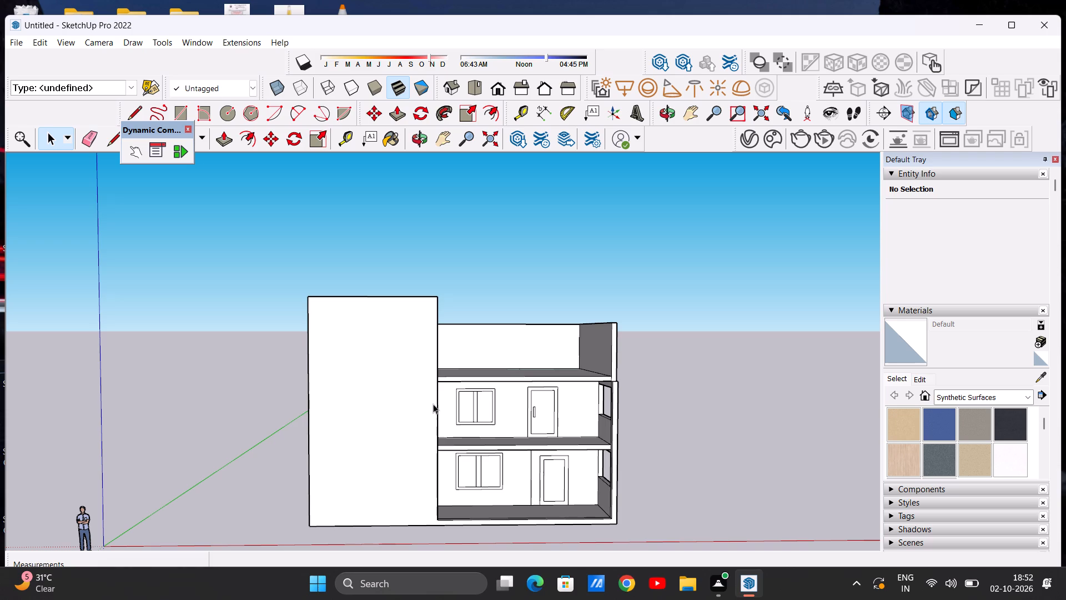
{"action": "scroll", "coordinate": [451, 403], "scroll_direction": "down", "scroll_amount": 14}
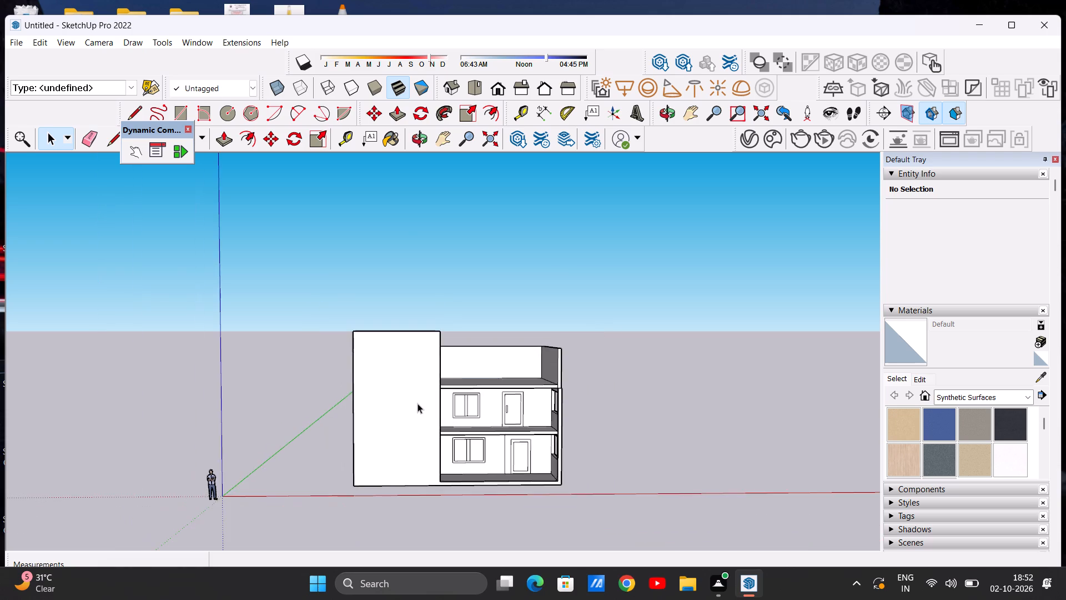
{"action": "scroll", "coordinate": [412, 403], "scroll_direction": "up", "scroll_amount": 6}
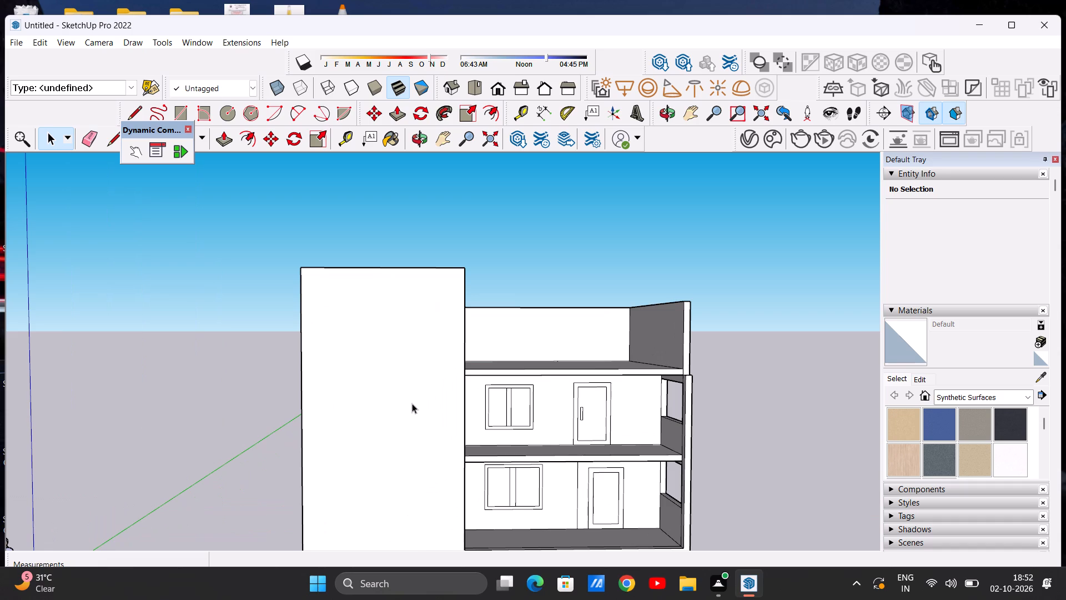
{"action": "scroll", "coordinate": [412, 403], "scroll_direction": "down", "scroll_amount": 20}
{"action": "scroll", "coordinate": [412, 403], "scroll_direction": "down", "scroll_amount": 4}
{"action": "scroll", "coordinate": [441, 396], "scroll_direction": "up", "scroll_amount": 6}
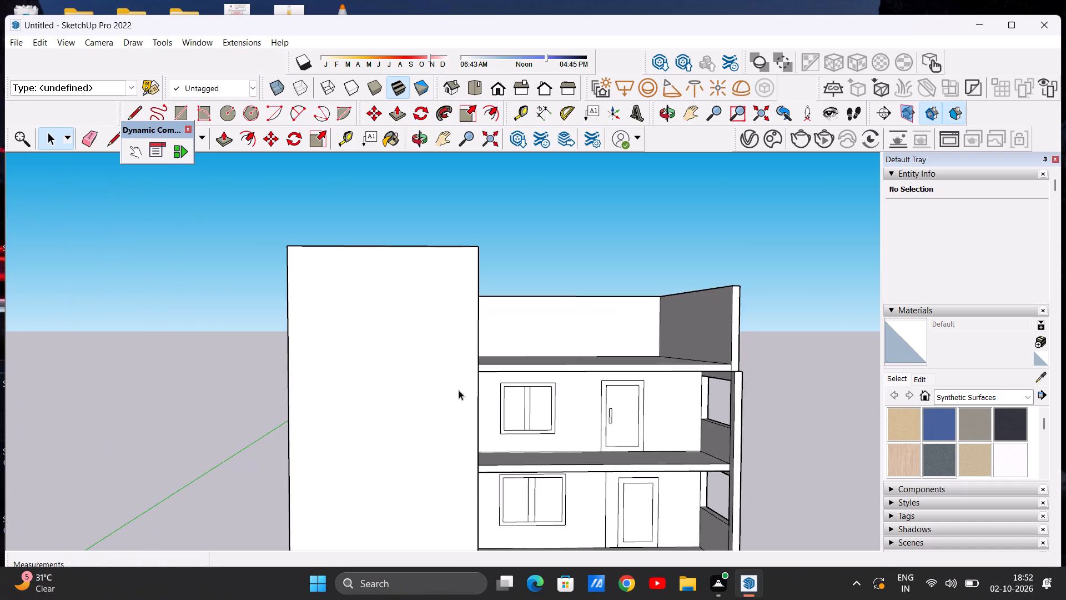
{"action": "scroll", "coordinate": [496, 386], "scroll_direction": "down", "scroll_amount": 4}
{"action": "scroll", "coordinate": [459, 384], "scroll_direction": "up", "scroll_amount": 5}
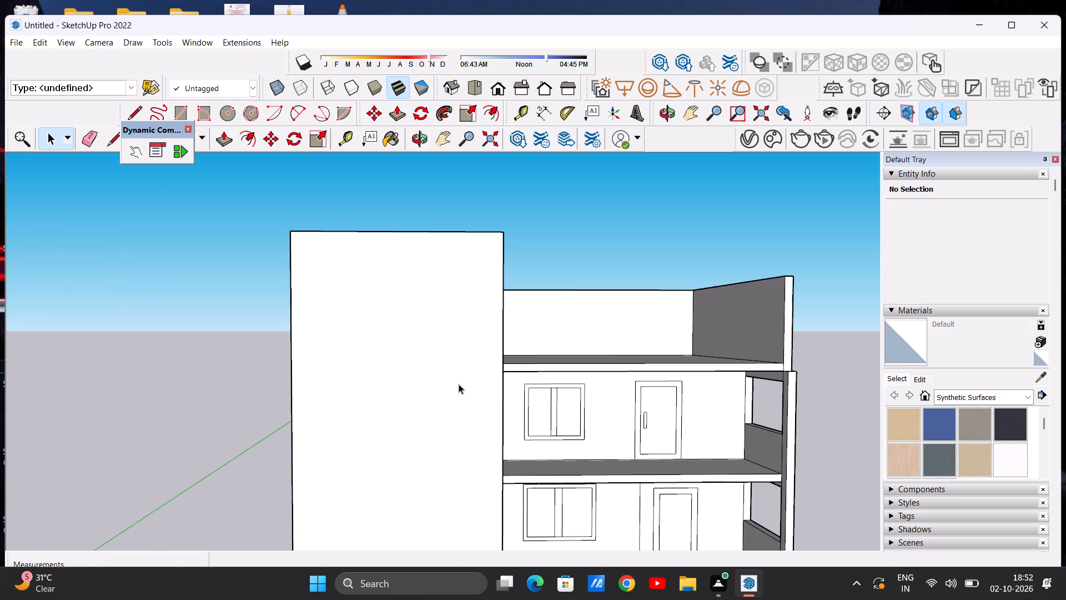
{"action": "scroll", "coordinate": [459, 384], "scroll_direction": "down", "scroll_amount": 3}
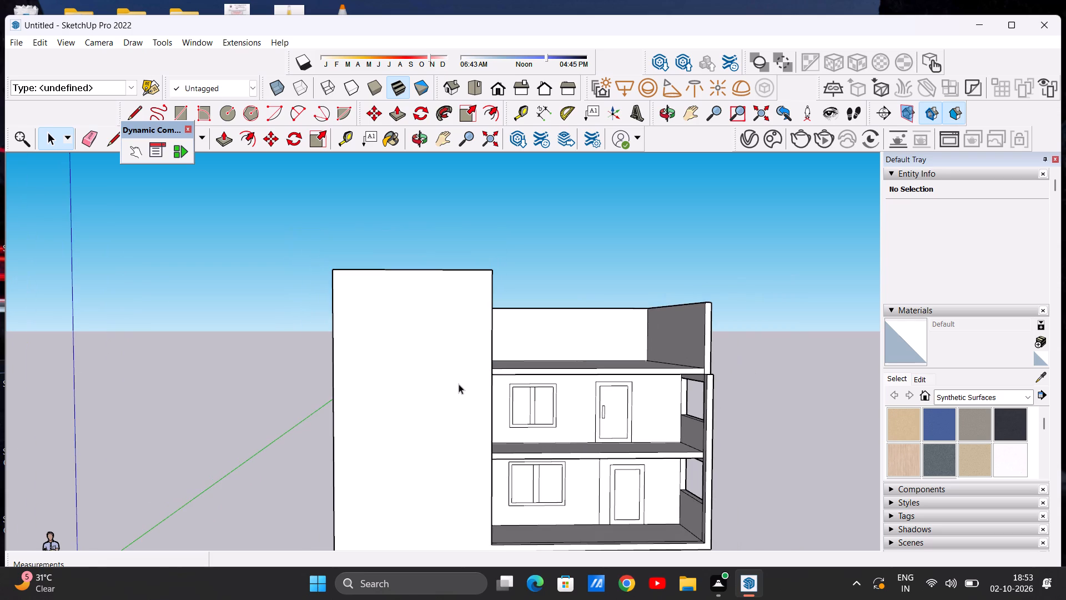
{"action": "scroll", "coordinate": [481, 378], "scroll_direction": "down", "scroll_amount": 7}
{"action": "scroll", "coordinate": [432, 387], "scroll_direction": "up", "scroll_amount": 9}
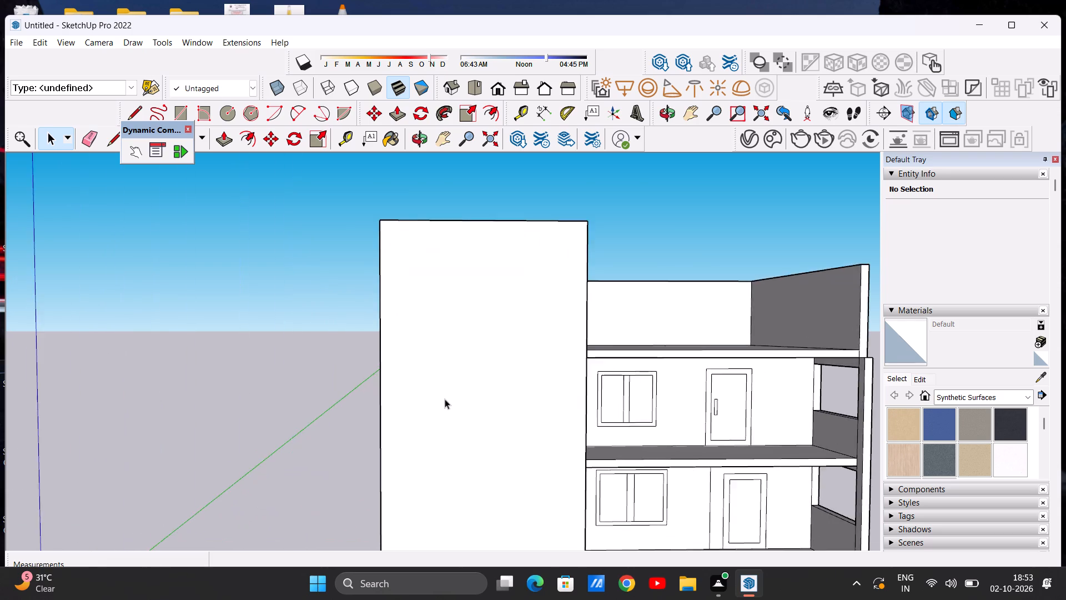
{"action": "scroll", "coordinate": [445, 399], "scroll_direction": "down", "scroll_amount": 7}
Examine the house from above and from the front, checking the front wall, roof slab and raised walls together.
{"action": "middle_click_drag", "start_coordinate": [492, 391], "coordinate": [459, 472]}
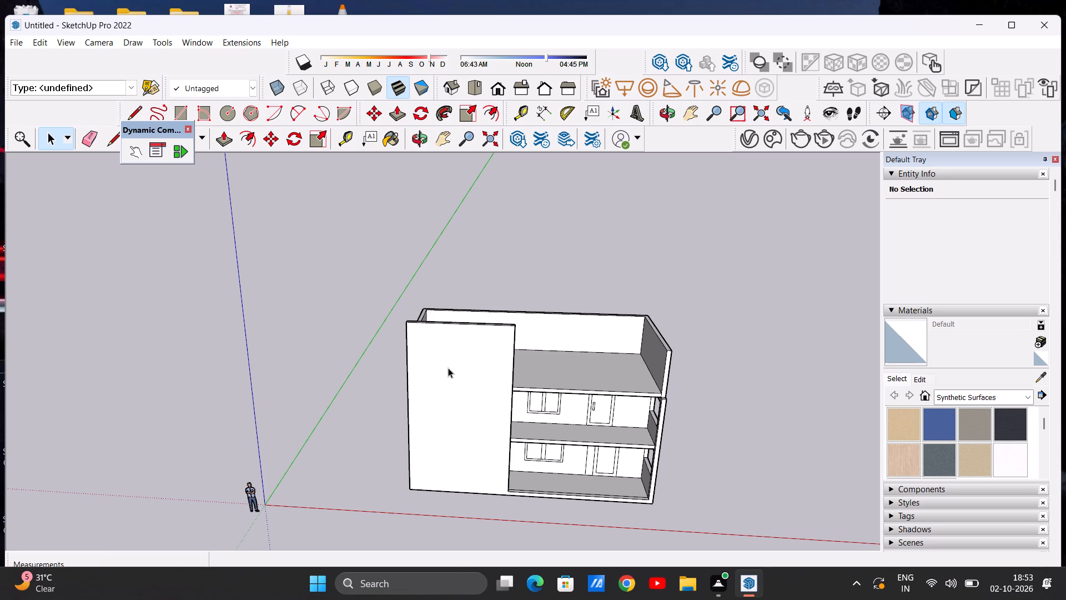
{"action": "scroll", "coordinate": [448, 368], "scroll_direction": "down", "scroll_amount": 6}
{"action": "middle_click_drag", "start_coordinate": [481, 408], "coordinate": [503, 303]}
{"action": "scroll", "coordinate": [503, 303], "scroll_direction": "up", "scroll_amount": 1}
{"action": "scroll", "coordinate": [512, 319], "scroll_direction": "down", "scroll_amount": 1}
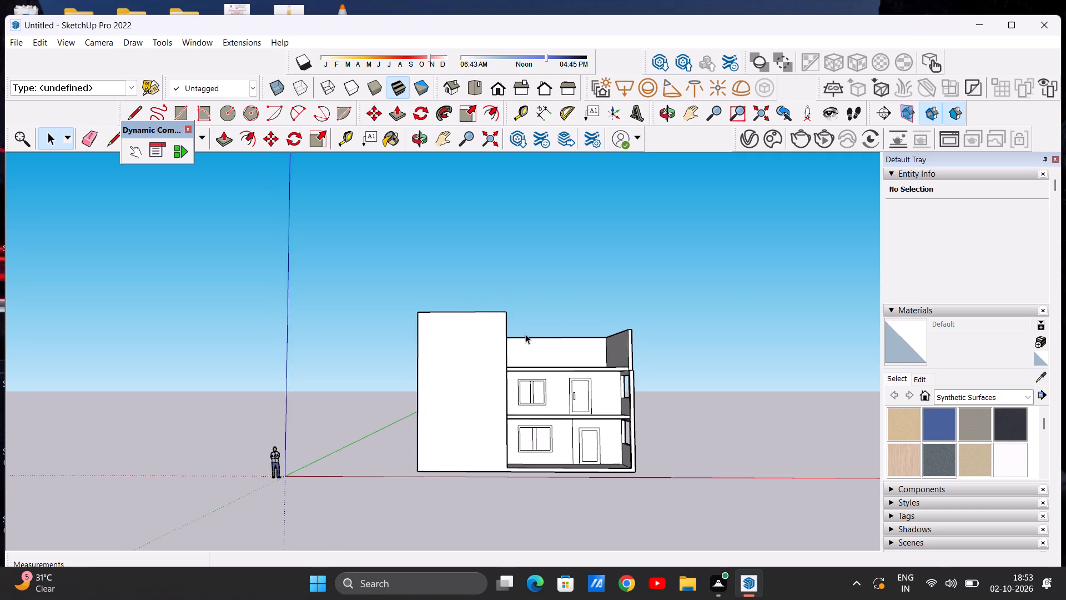
{"action": "scroll", "coordinate": [525, 334], "scroll_direction": "down", "scroll_amount": 2}
{"action": "scroll", "coordinate": [565, 362], "scroll_direction": "up", "scroll_amount": 4}
{"action": "middle_click_drag", "start_coordinate": [566, 356], "coordinate": [484, 484]}
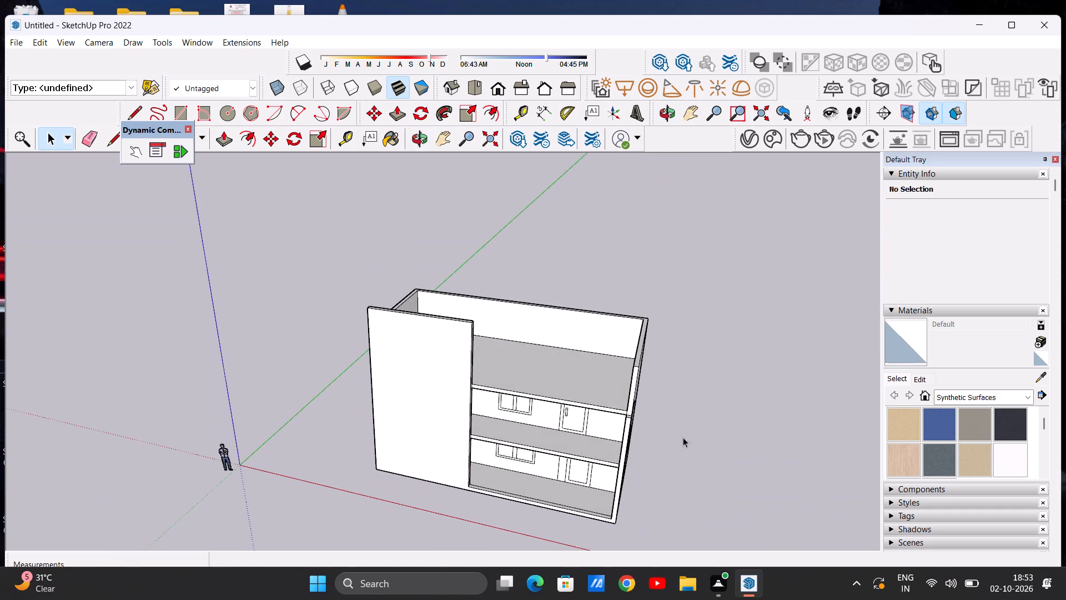
{"action": "middle_click_drag", "start_coordinate": [613, 410], "coordinate": [661, 457]}
{"action": "scroll", "coordinate": [606, 418], "scroll_direction": "up", "scroll_amount": 7}
{"action": "scroll", "coordinate": [643, 407], "scroll_direction": "down", "scroll_amount": 3}
{"action": "middle_click_drag", "start_coordinate": [638, 421], "coordinate": [632, 411]}
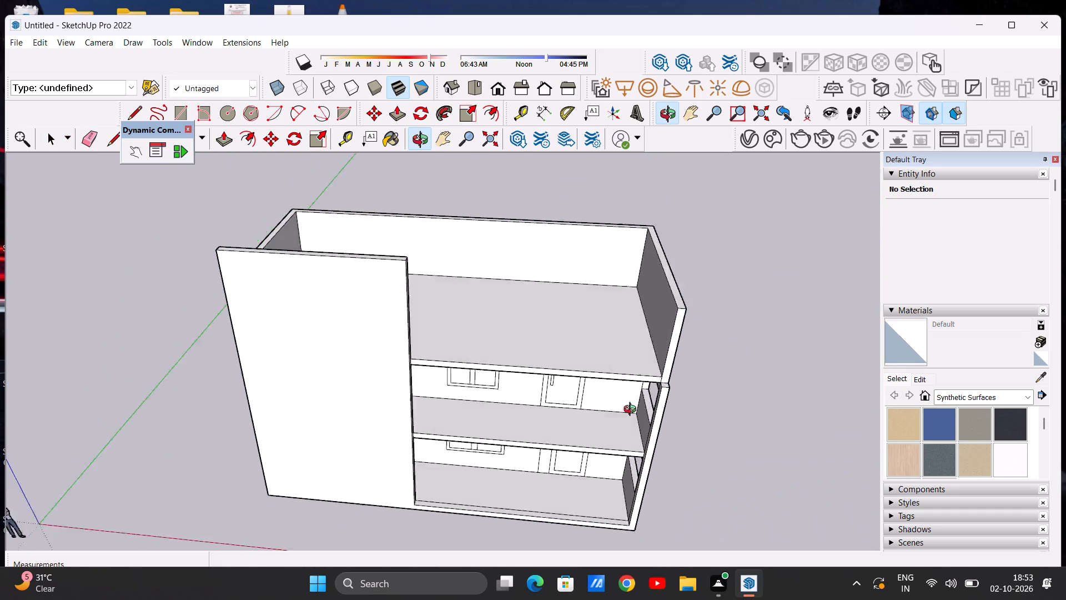
Push/Pull the 9" square top face of the open side's front corner column upward about 8' 6" to the roof-level side wall's top.
{"action": "middle_click_drag", "start_coordinate": [632, 411], "coordinate": [616, 472]}
{"action": "scroll", "coordinate": [640, 439], "scroll_direction": "up", "scroll_amount": 13}
{"action": "middle_click_drag", "start_coordinate": [627, 481], "coordinate": [693, 447]}
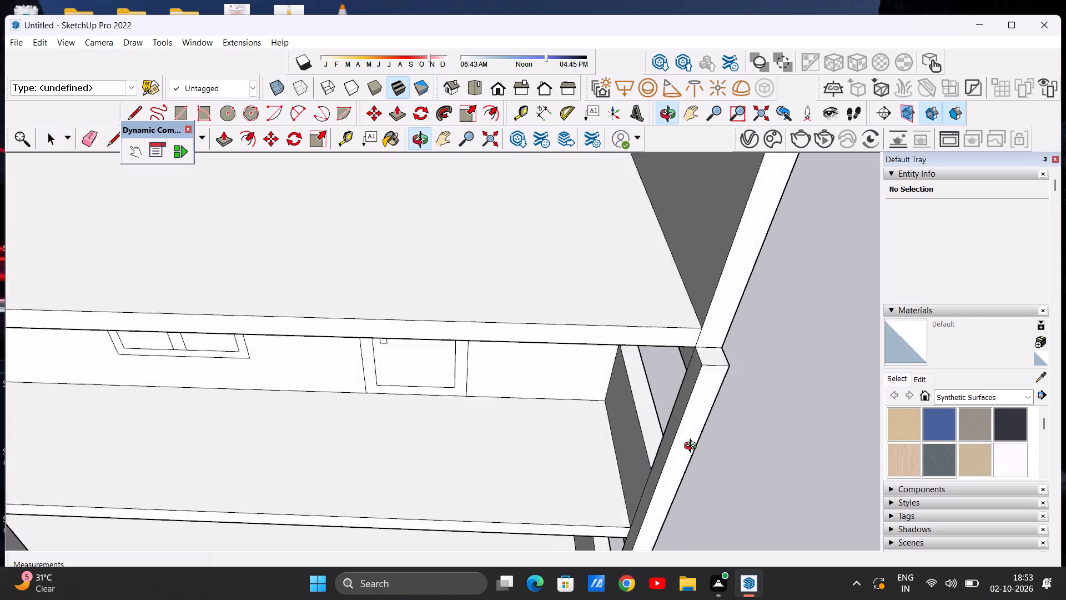
{"action": "middle_click_drag", "start_coordinate": [693, 447], "coordinate": [708, 416]}
{"action": "scroll", "coordinate": [713, 407], "scroll_direction": "up", "scroll_amount": 1}
{"action": "scroll", "coordinate": [697, 449], "scroll_direction": "down", "scroll_amount": 8}
{"action": "scroll", "coordinate": [686, 453], "scroll_direction": "up", "scroll_amount": 1}
{"action": "scroll", "coordinate": [686, 453], "scroll_direction": "down", "scroll_amount": 4}
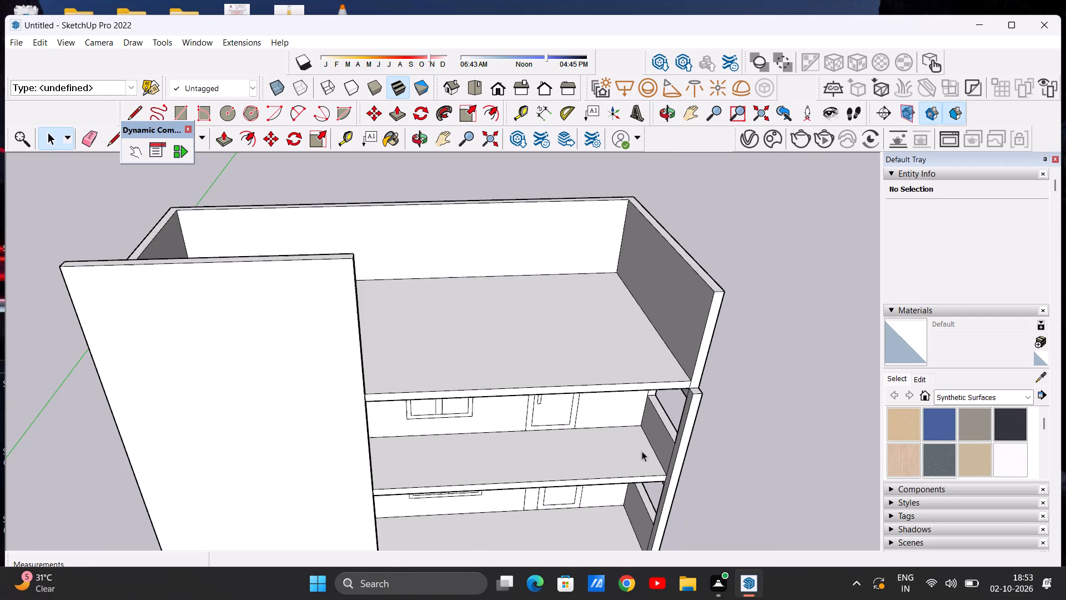
{"action": "middle_click_drag", "start_coordinate": [682, 446], "coordinate": [622, 418]}
{"action": "scroll", "coordinate": [623, 423], "scroll_direction": "down", "scroll_amount": 3}
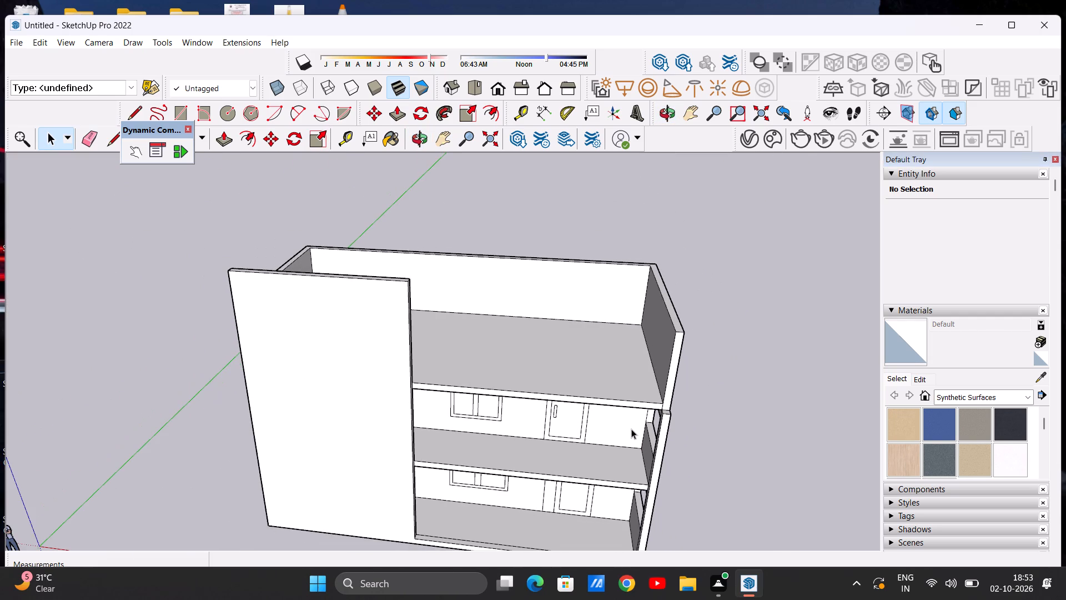
{"action": "scroll", "coordinate": [654, 418], "scroll_direction": "up", "scroll_amount": 2}
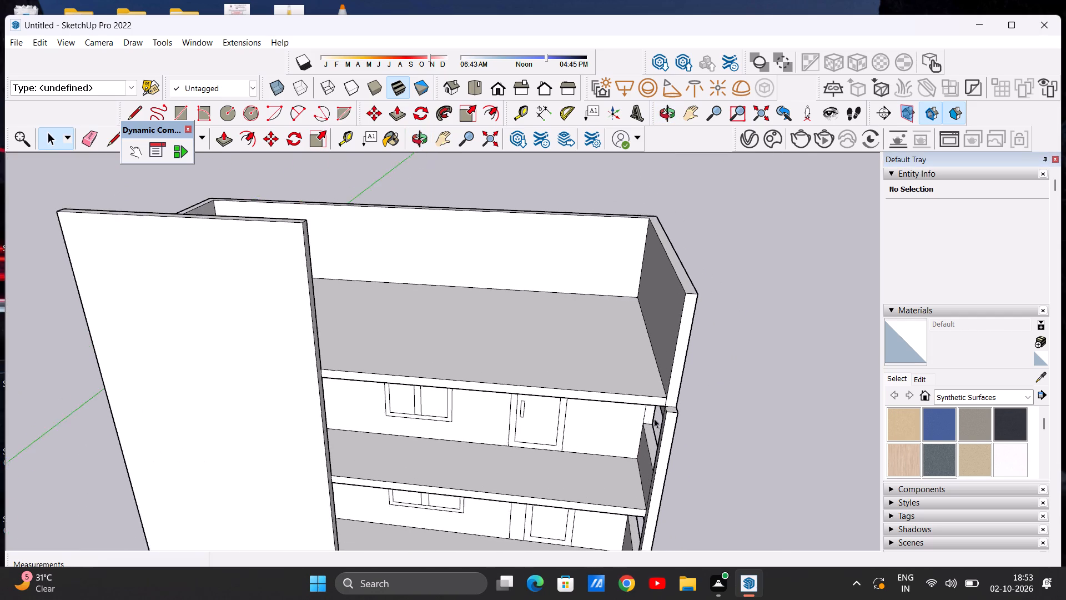
{"action": "scroll", "coordinate": [654, 418], "scroll_direction": "up", "scroll_amount": 2}
{"action": "middle_click_drag", "start_coordinate": [654, 417], "coordinate": [667, 416]}
{"action": "scroll", "coordinate": [633, 434], "scroll_direction": "down", "scroll_amount": 5}
{"action": "scroll", "coordinate": [655, 413], "scroll_direction": "up", "scroll_amount": 2}
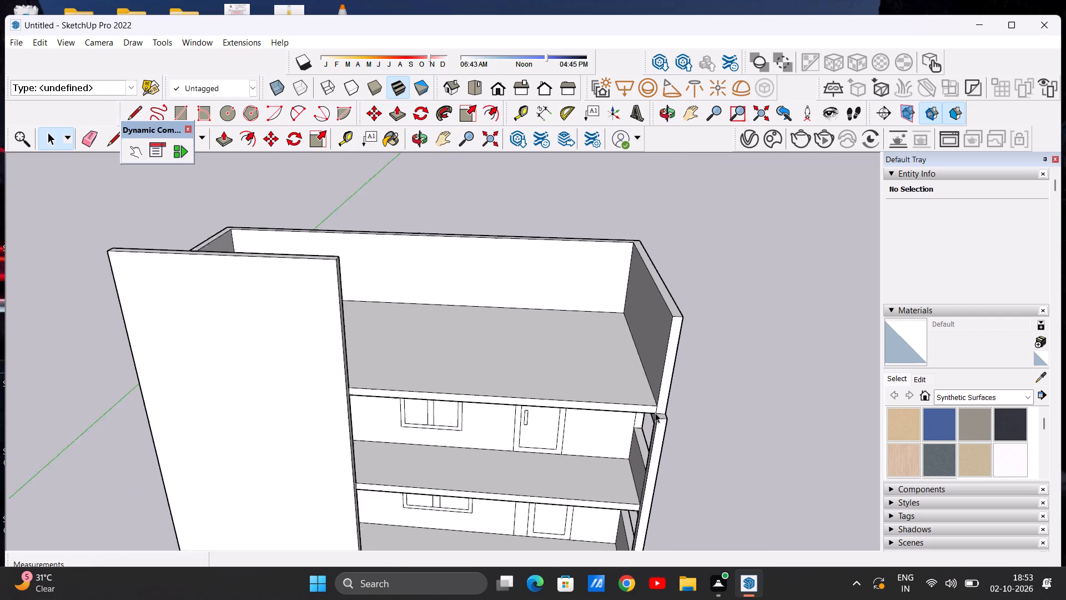
{"action": "scroll", "coordinate": [655, 413], "scroll_direction": "up", "scroll_amount": 3}
{"action": "middle_click_drag", "start_coordinate": [665, 416], "coordinate": [636, 482]}
{"action": "scroll", "coordinate": [641, 477], "scroll_direction": "up", "scroll_amount": 7}
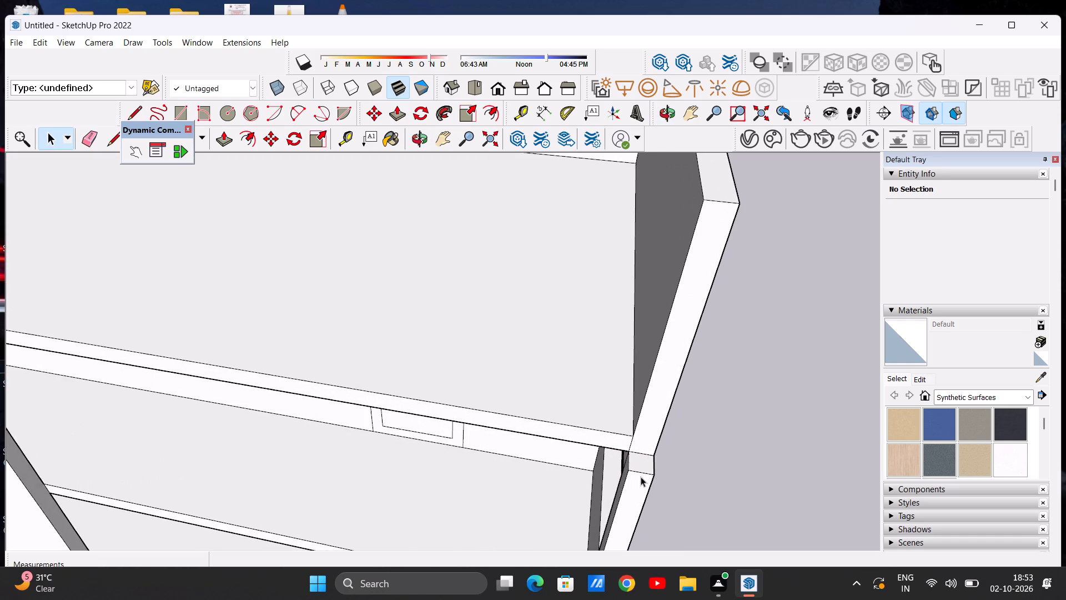
{"action": "scroll", "coordinate": [641, 477], "scroll_direction": "up", "scroll_amount": 2}
{"action": "key", "text": "p"}
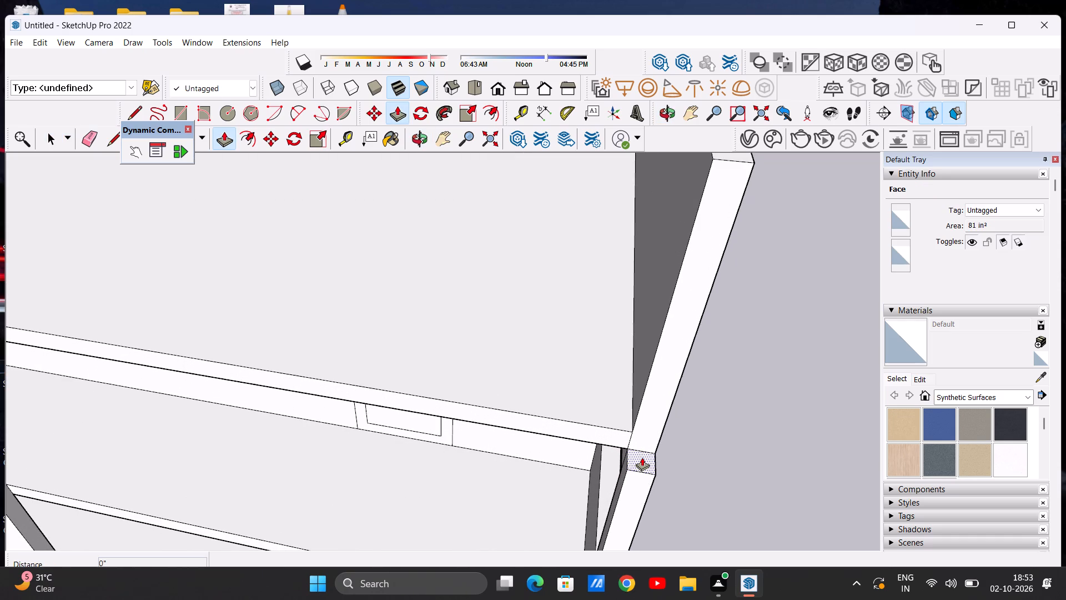
{"action": "left_click", "coordinate": [642, 457]}
{"action": "scroll", "coordinate": [712, 315], "scroll_direction": "down", "scroll_amount": 7}
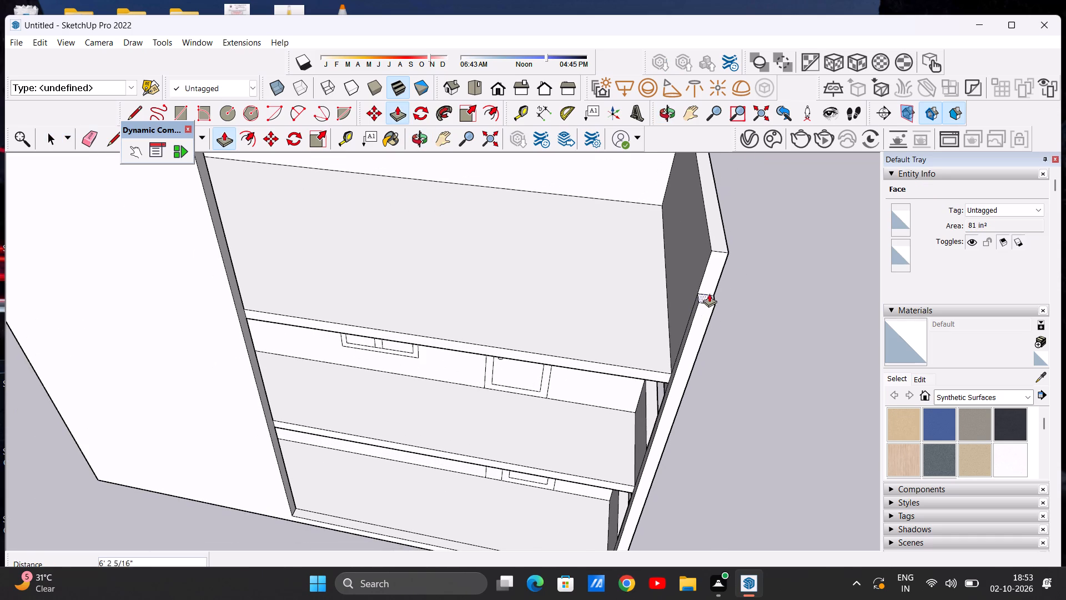
{"action": "scroll", "coordinate": [707, 252], "scroll_direction": "up", "scroll_amount": 10}
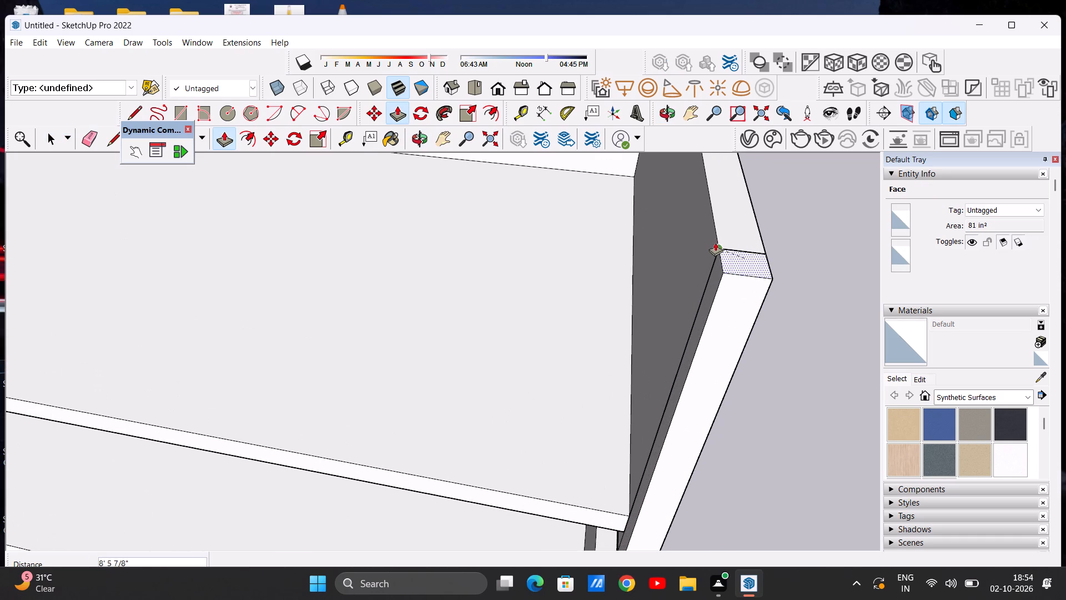
{"action": "left_click", "coordinate": [717, 246]}
{"action": "key", "text": "space"}
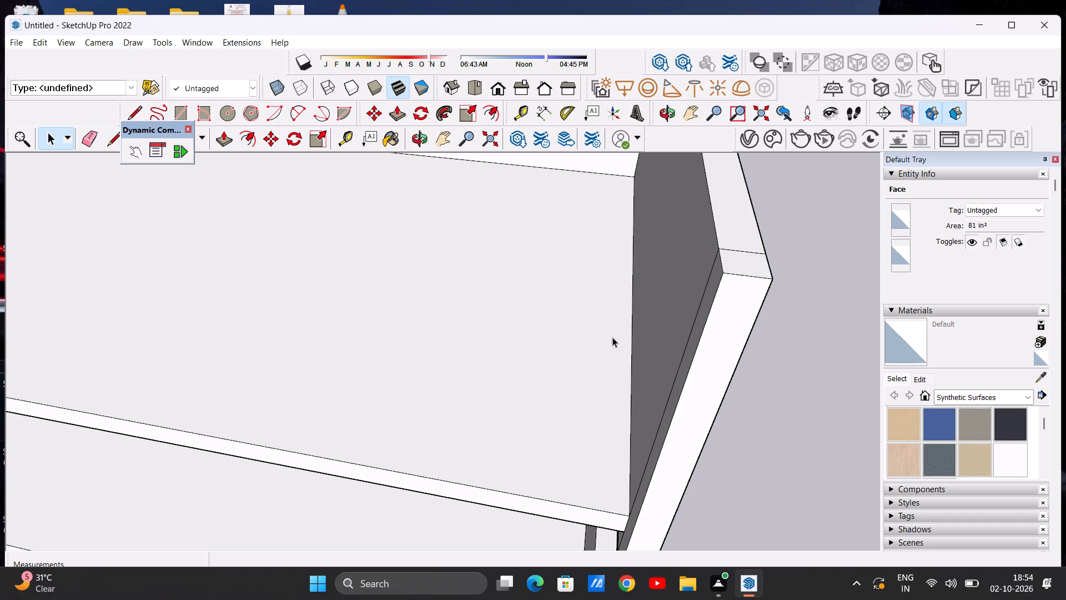
Draw two 9" lines across the extended corner column's inner face, level with the roof slab's top and bottom front edges.
{"action": "scroll", "coordinate": [589, 348], "scroll_direction": "down", "scroll_amount": 16}
{"action": "middle_click_drag", "start_coordinate": [576, 332], "coordinate": [642, 243]}
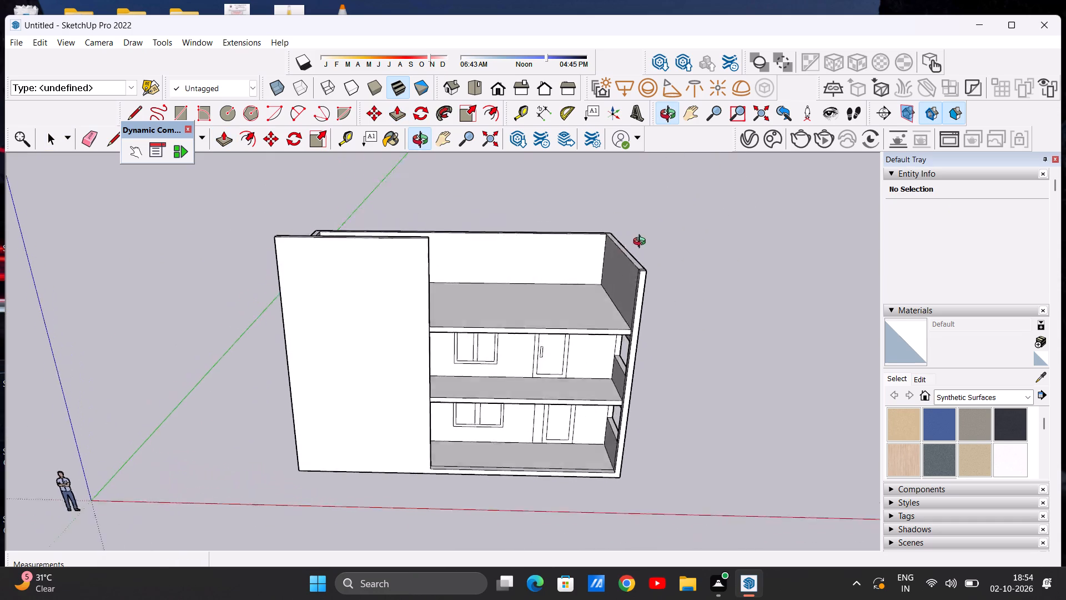
{"action": "middle_click_drag", "start_coordinate": [642, 243], "coordinate": [667, 220]}
{"action": "scroll", "coordinate": [599, 363], "scroll_direction": "up", "scroll_amount": 5}
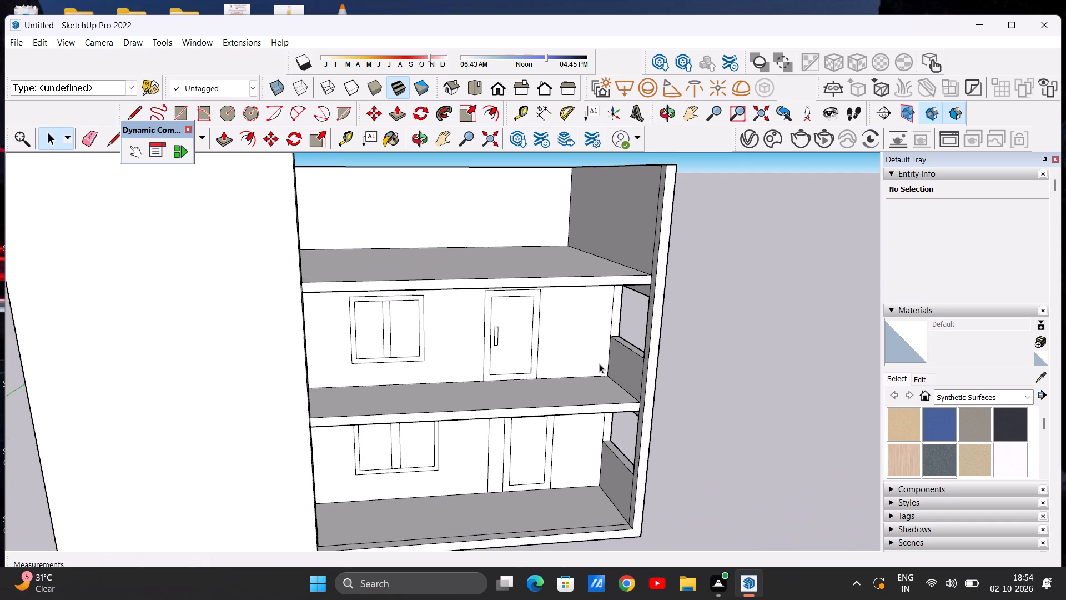
{"action": "scroll", "coordinate": [599, 363], "scroll_direction": "up", "scroll_amount": 1}
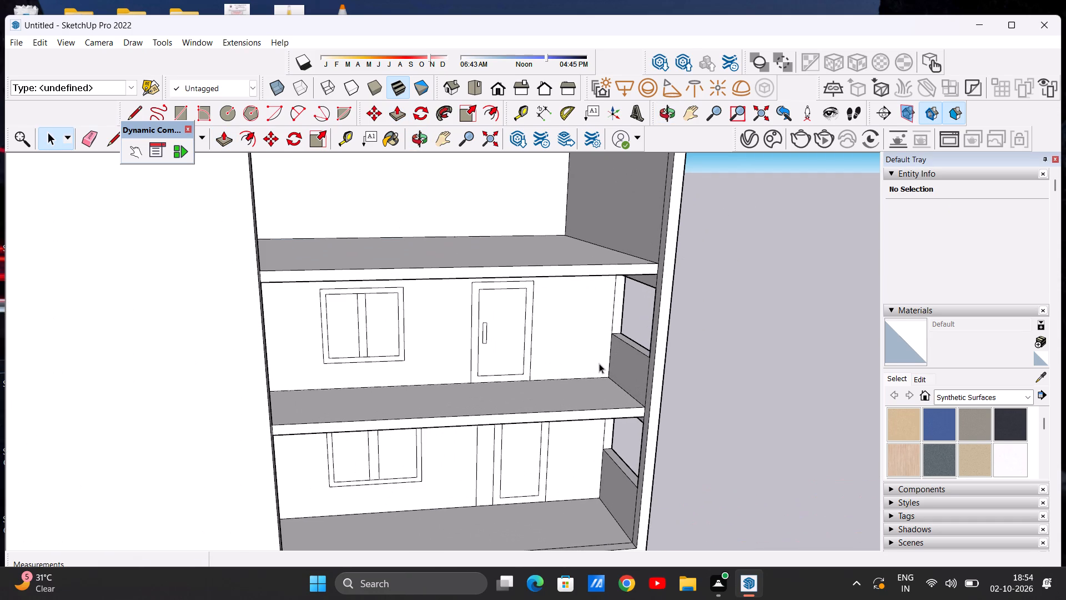
{"action": "scroll", "coordinate": [599, 363], "scroll_direction": "down", "scroll_amount": 5}
{"action": "middle_click_drag", "start_coordinate": [626, 322], "coordinate": [659, 313]}
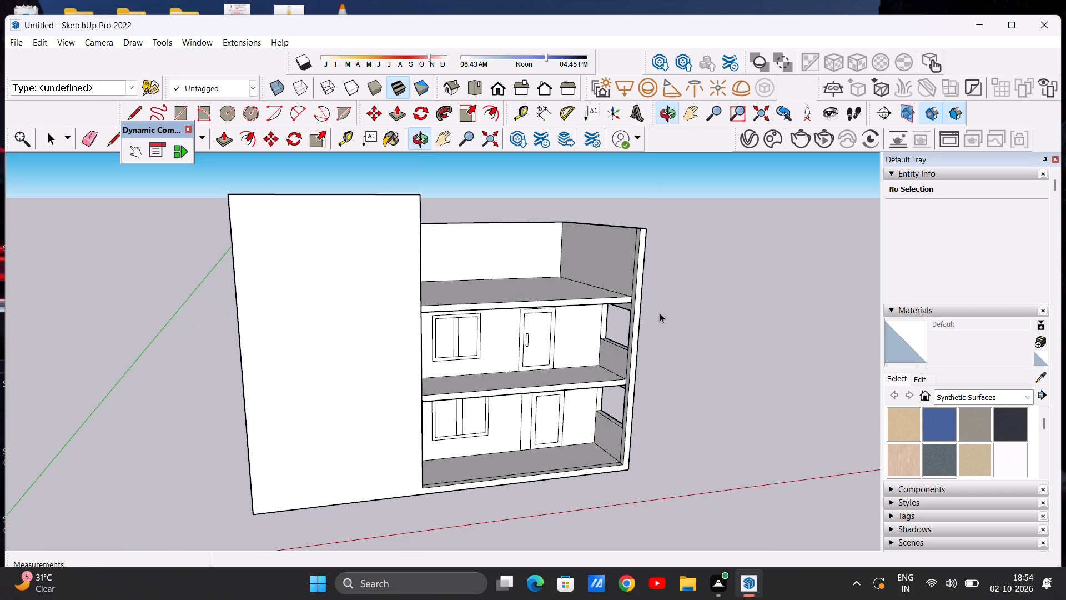
{"action": "scroll", "coordinate": [633, 311], "scroll_direction": "up", "scroll_amount": 12}
{"action": "scroll", "coordinate": [666, 321], "scroll_direction": "down", "scroll_amount": 4}
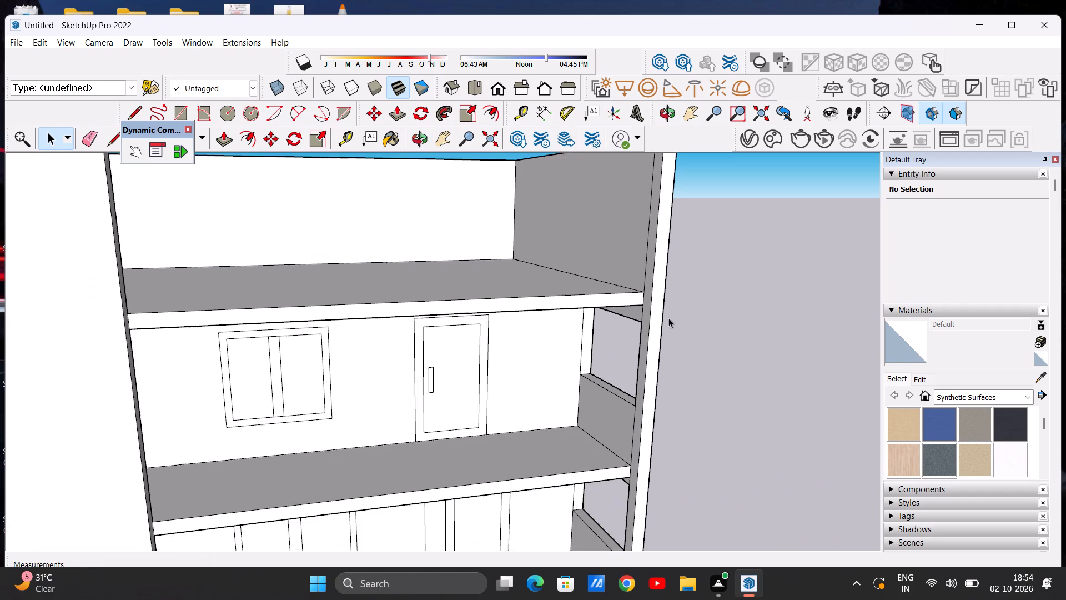
{"action": "scroll", "coordinate": [668, 318], "scroll_direction": "down", "scroll_amount": 2}
{"action": "middle_click_drag", "start_coordinate": [648, 306], "coordinate": [675, 328]}
{"action": "scroll", "coordinate": [651, 304], "scroll_direction": "up", "scroll_amount": 12}
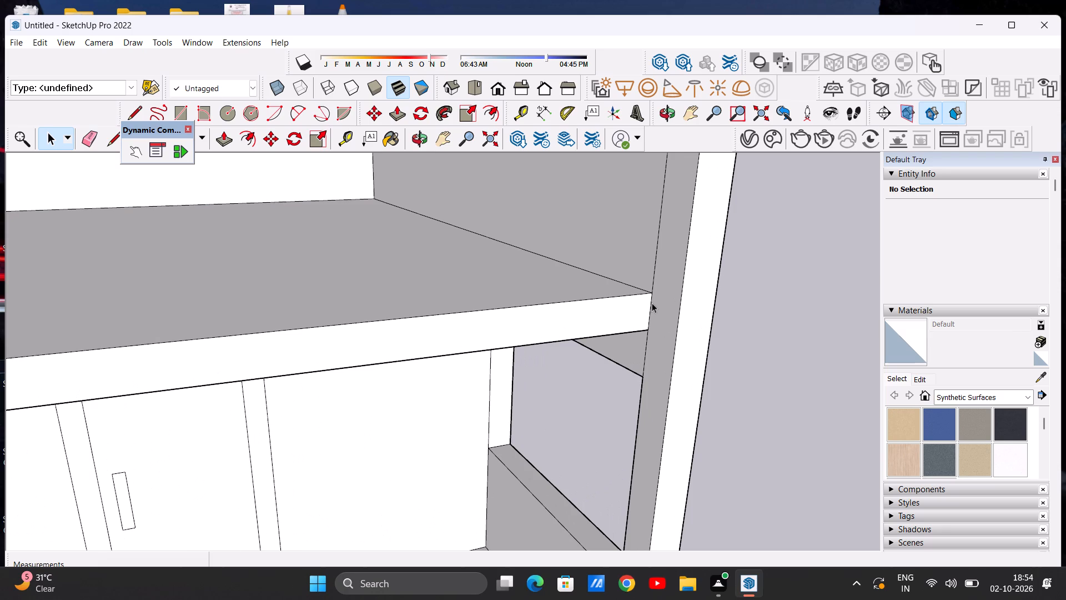
{"action": "key", "text": "l"}
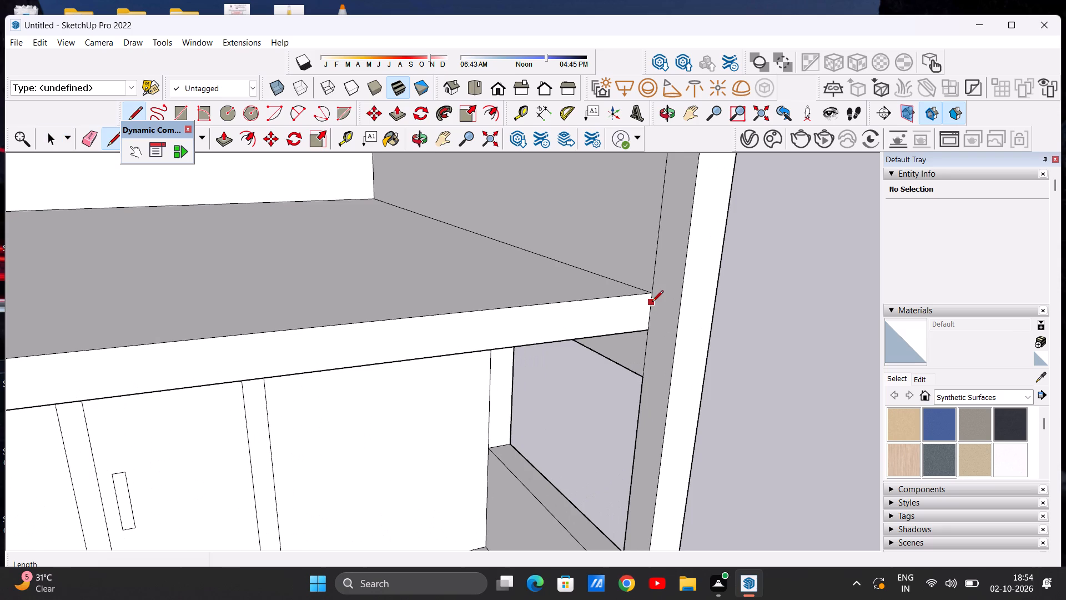
{"action": "scroll", "coordinate": [652, 300], "scroll_direction": "up", "scroll_amount": 3}
{"action": "left_click", "coordinate": [654, 292]}
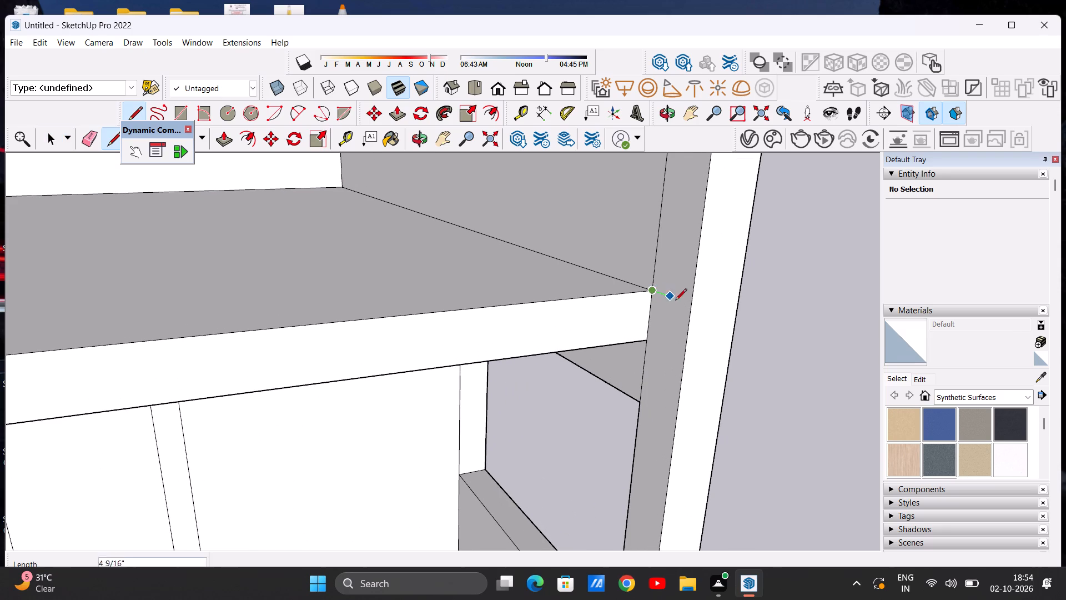
{"action": "left_click", "coordinate": [692, 304]}
{"action": "left_click", "coordinate": [646, 342]}
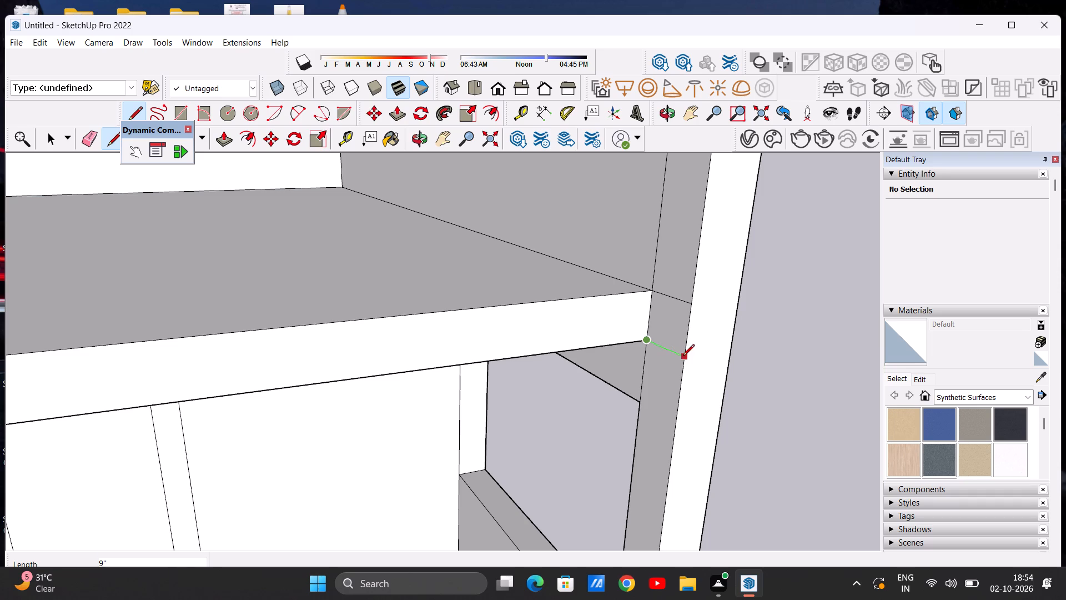
{"action": "left_click", "coordinate": [683, 357]}
{"action": "key", "text": "space"}
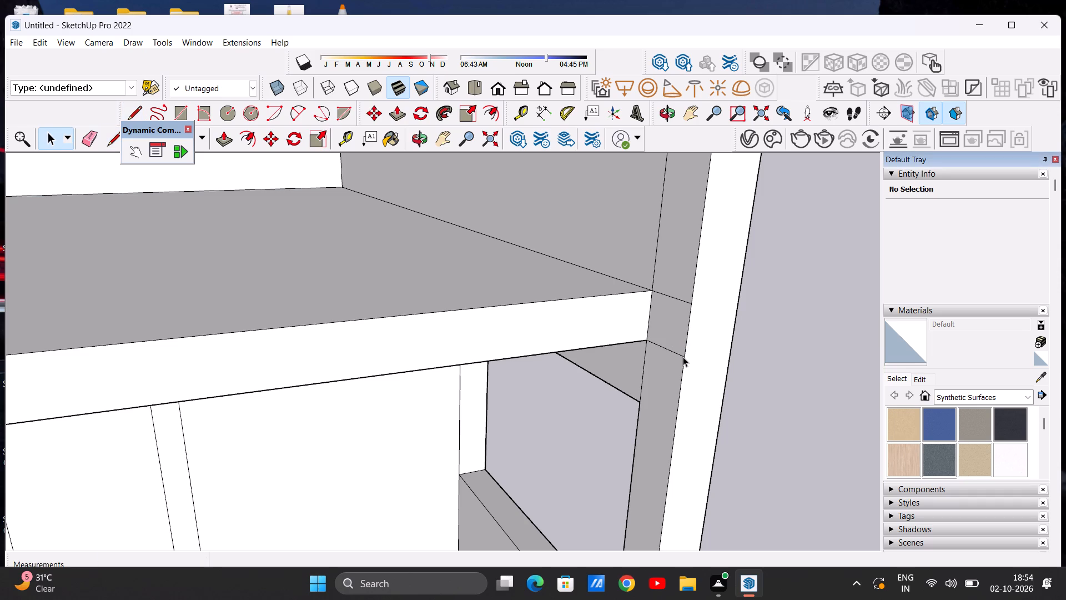
Push/Pull the marked column face about 25' 3 3/4" along the roof slab's front edge to meet the front wall.
{"action": "key", "text": "p"}
{"action": "left_click", "coordinate": [665, 321]}
{"action": "scroll", "coordinate": [603, 334], "scroll_direction": "down", "scroll_amount": 5}
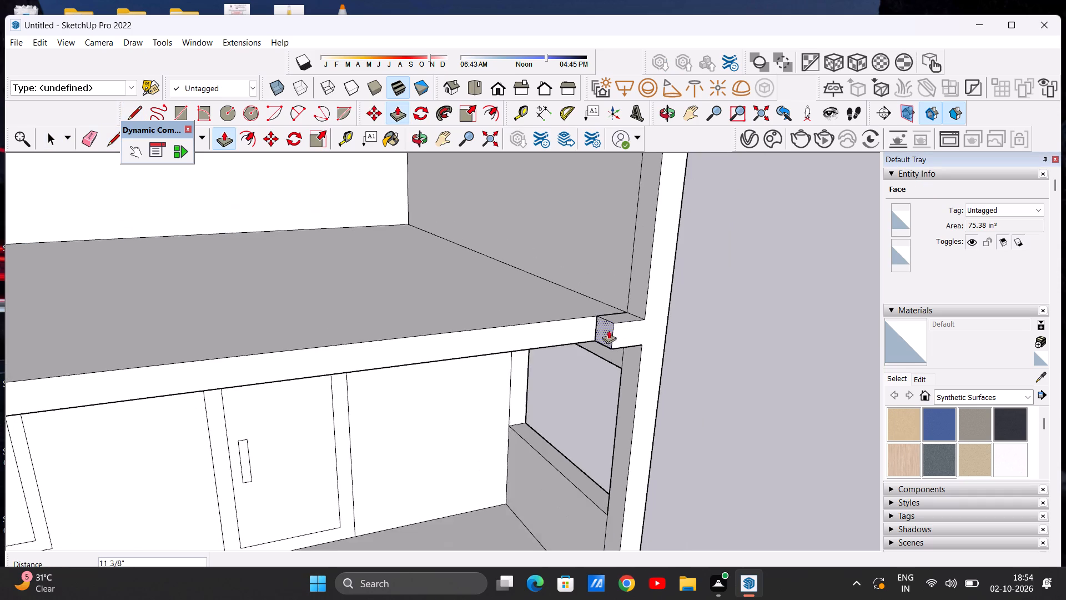
{"action": "scroll", "coordinate": [616, 325], "scroll_direction": "down", "scroll_amount": 6}
{"action": "scroll", "coordinate": [454, 339], "scroll_direction": "down", "scroll_amount": 12}
{"action": "scroll", "coordinate": [260, 349], "scroll_direction": "up", "scroll_amount": 5}
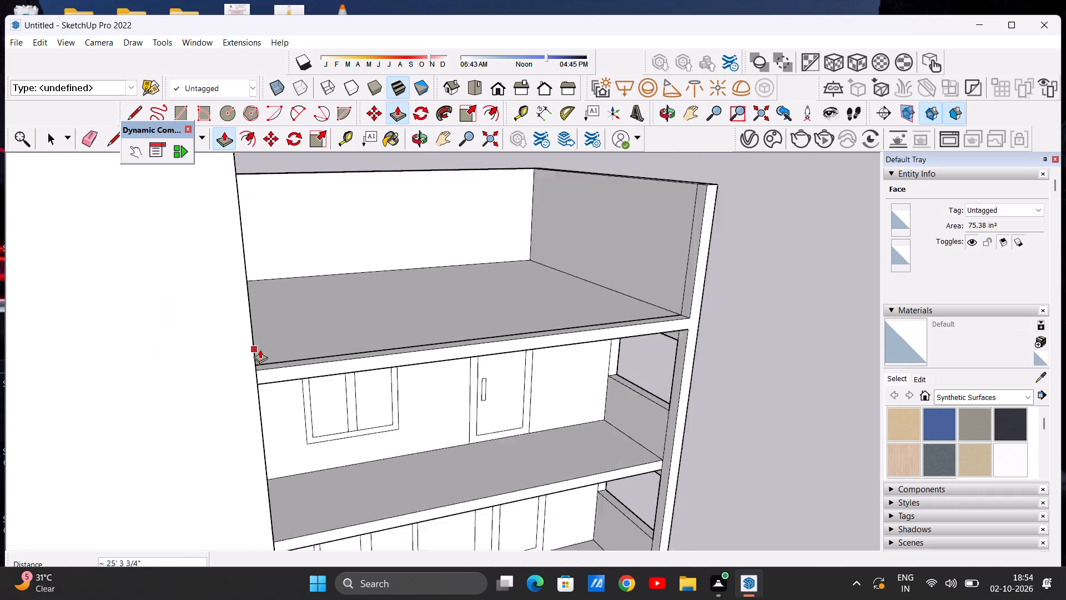
{"action": "scroll", "coordinate": [260, 349], "scroll_direction": "up", "scroll_amount": 9}
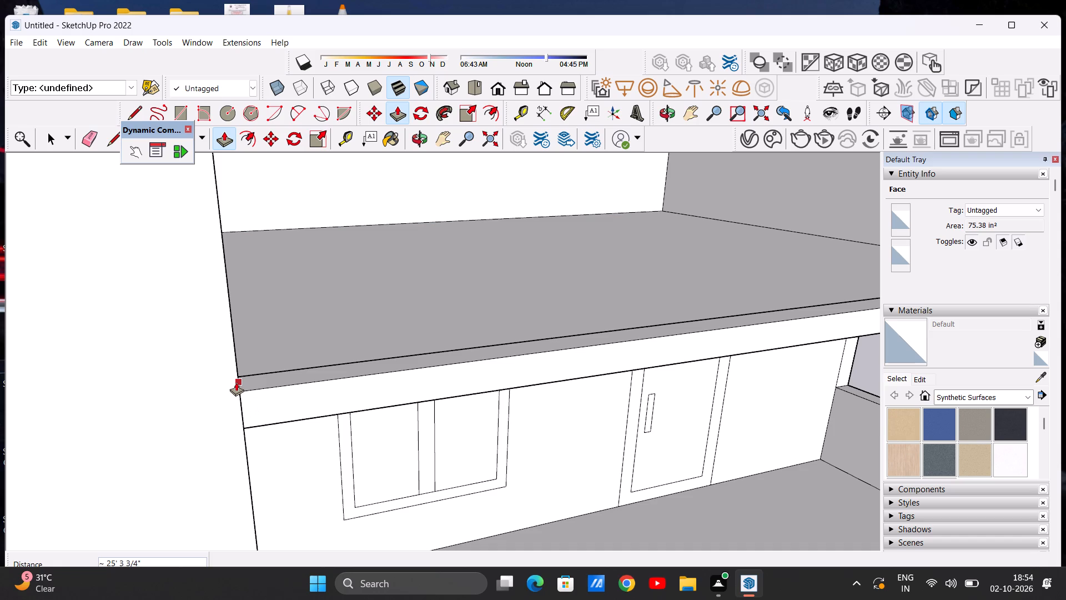
{"action": "left_click", "coordinate": [236, 382]}
{"action": "key", "text": "space"}
Examine the new roof-level front beam and its junctions with the front wall and corner column.
{"action": "scroll", "coordinate": [351, 365], "scroll_direction": "down", "scroll_amount": 4}
{"action": "middle_click_drag", "start_coordinate": [396, 363], "coordinate": [284, 346]}
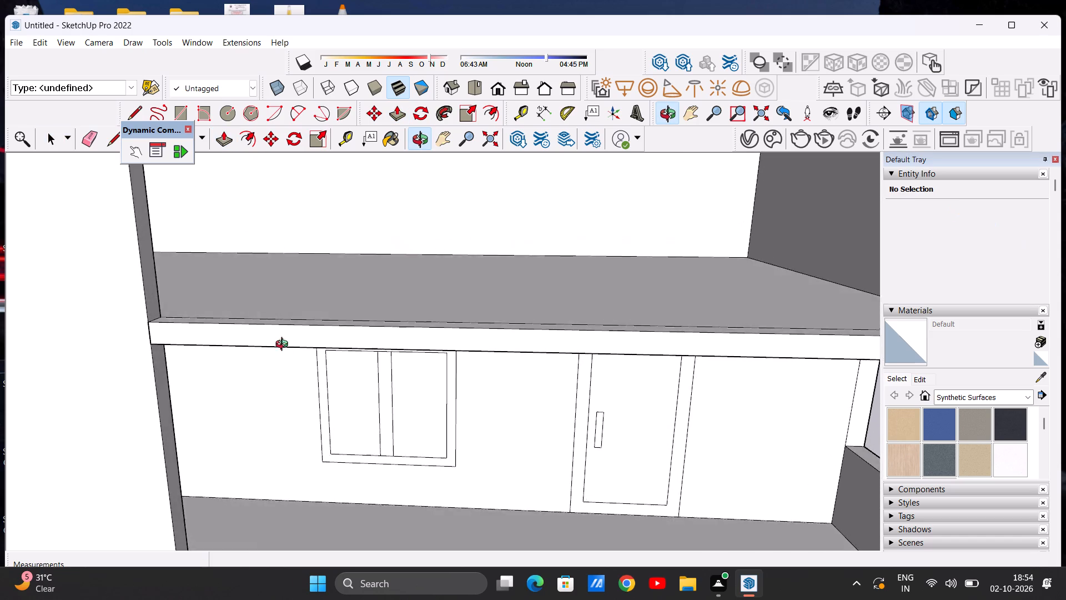
{"action": "middle_click_drag", "start_coordinate": [284, 346], "coordinate": [347, 351]}
{"action": "scroll", "coordinate": [378, 387], "scroll_direction": "down", "scroll_amount": 13}
{"action": "middle_click_drag", "start_coordinate": [409, 416], "coordinate": [400, 367]}
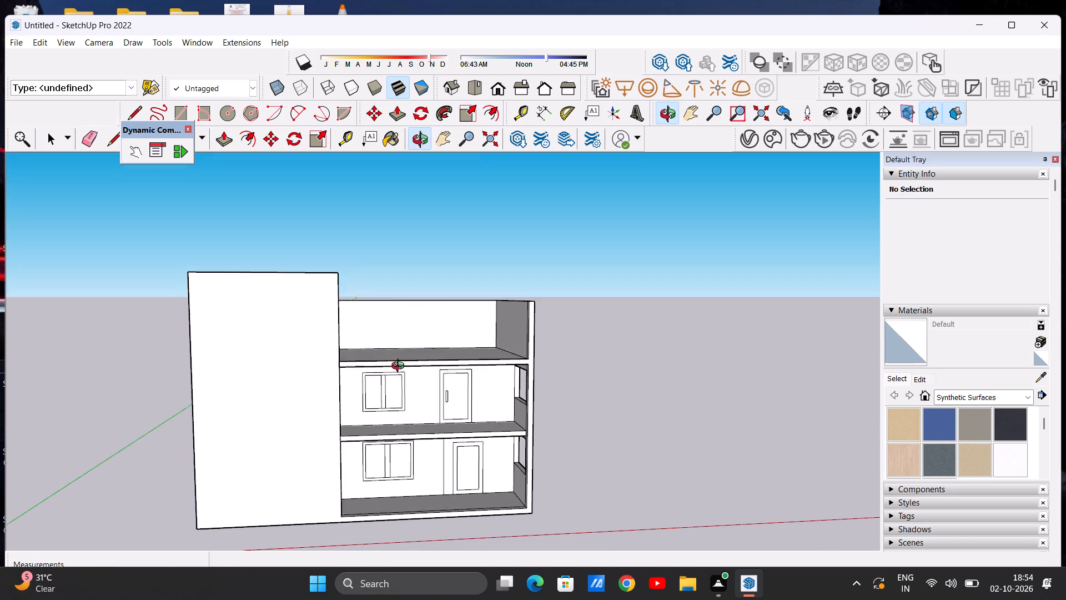
{"action": "middle_click_drag", "start_coordinate": [400, 367], "coordinate": [405, 359]}
{"action": "scroll", "coordinate": [461, 360], "scroll_direction": "up", "scroll_amount": 1}
{"action": "scroll", "coordinate": [450, 423], "scroll_direction": "down", "scroll_amount": 11}
{"action": "middle_click_drag", "start_coordinate": [462, 421], "coordinate": [375, 431]}
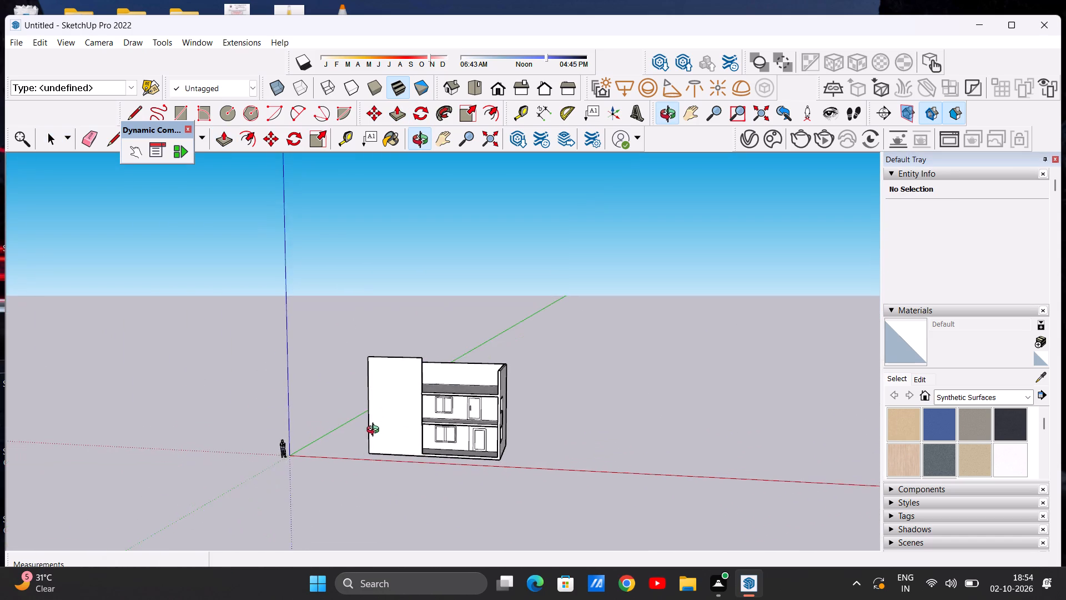
{"action": "middle_click_drag", "start_coordinate": [375, 431], "coordinate": [376, 428]}
{"action": "scroll", "coordinate": [457, 417], "scroll_direction": "up", "scroll_amount": 17}
{"action": "scroll", "coordinate": [570, 407], "scroll_direction": "down", "scroll_amount": 5}
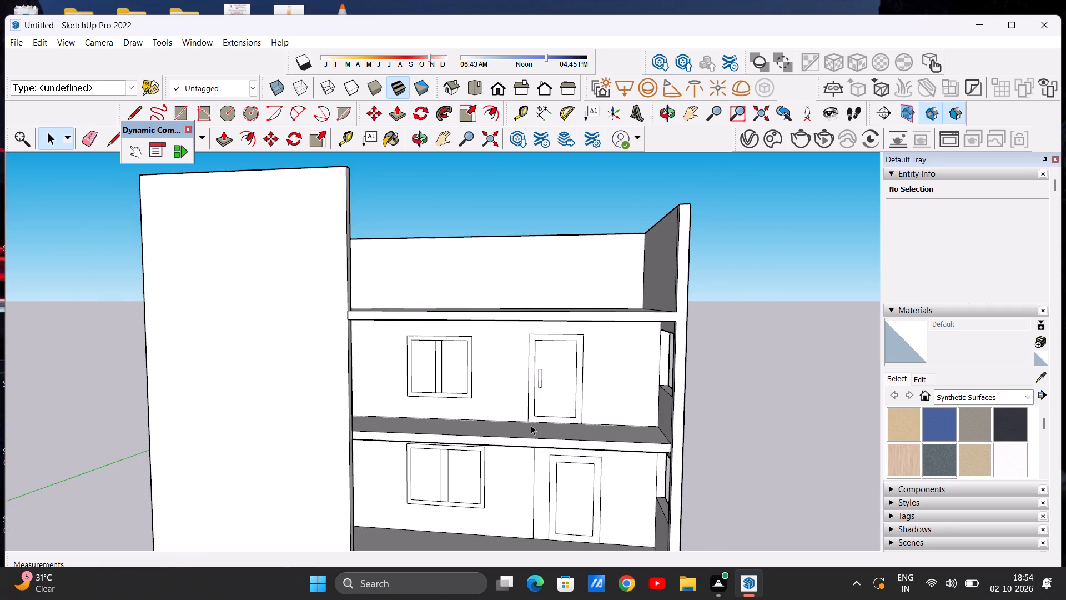
Draw two 9" lines across the corner column's inner face, level with the upper-storey floor slab's top and bottom front edges.
{"action": "middle_click_drag", "start_coordinate": [520, 435], "coordinate": [708, 465]}
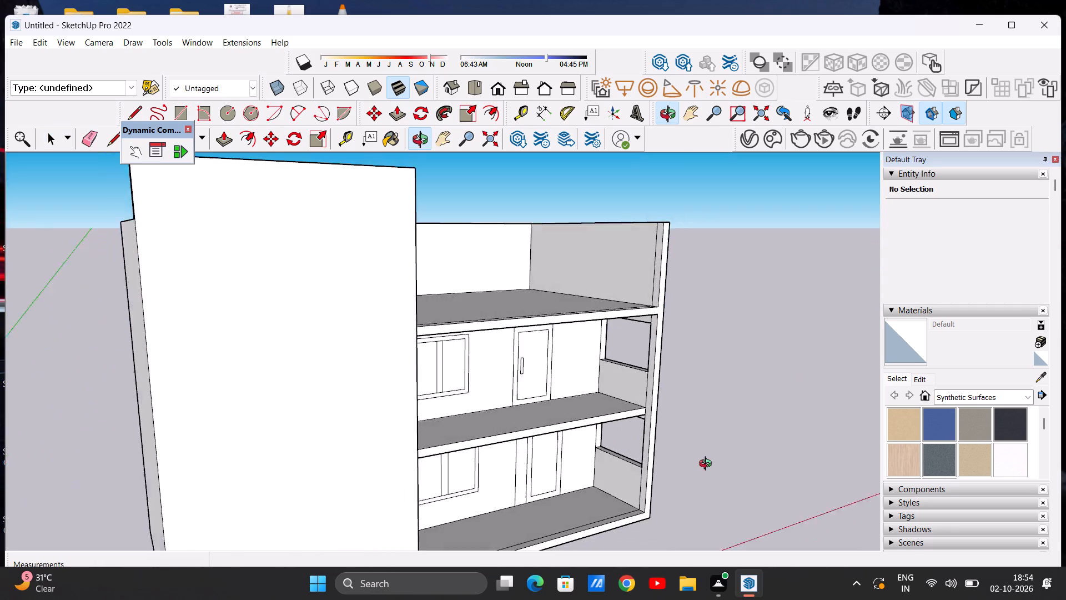
{"action": "middle_click_drag", "start_coordinate": [708, 465], "coordinate": [655, 482]}
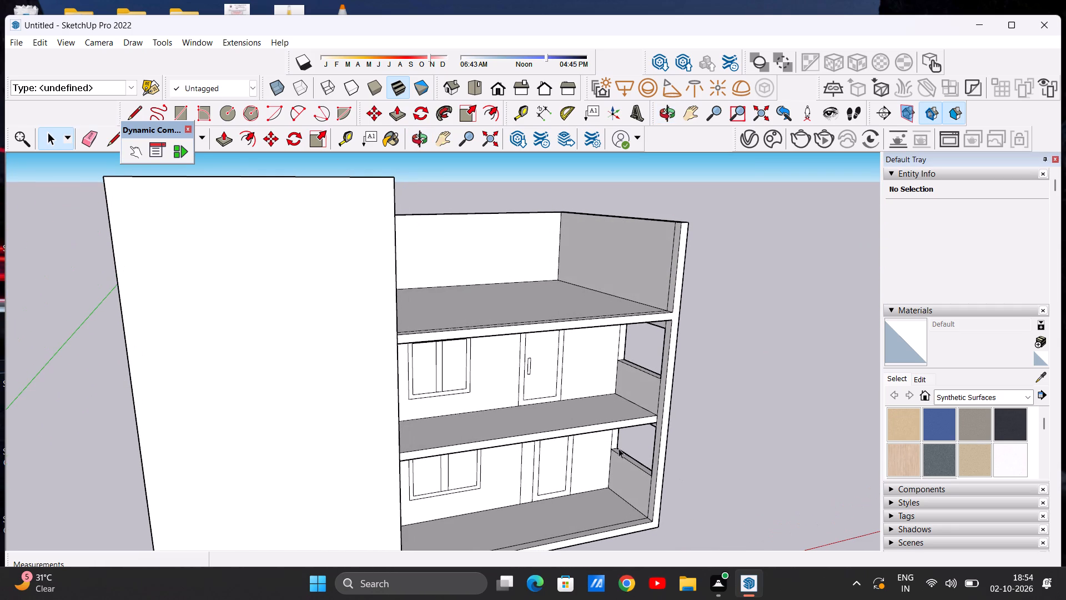
{"action": "scroll", "coordinate": [484, 439], "scroll_direction": "down", "scroll_amount": 3}
{"action": "scroll", "coordinate": [536, 439], "scroll_direction": "up", "scroll_amount": 6}
{"action": "scroll", "coordinate": [571, 415], "scroll_direction": "down", "scroll_amount": 3}
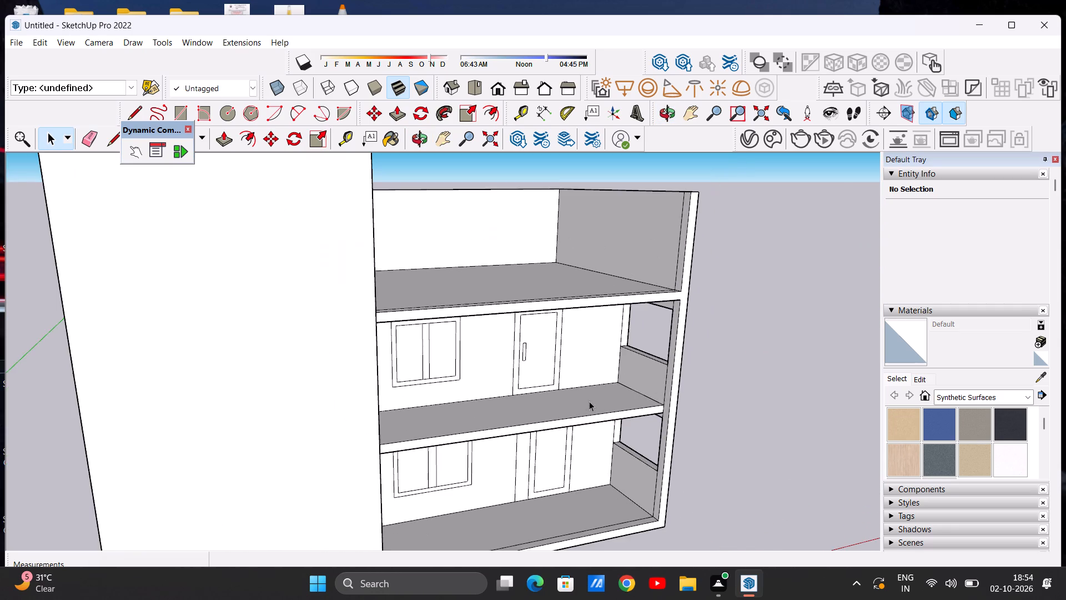
{"action": "middle_click_drag", "start_coordinate": [622, 418], "coordinate": [644, 438]}
{"action": "scroll", "coordinate": [653, 397], "scroll_direction": "up", "scroll_amount": 19}
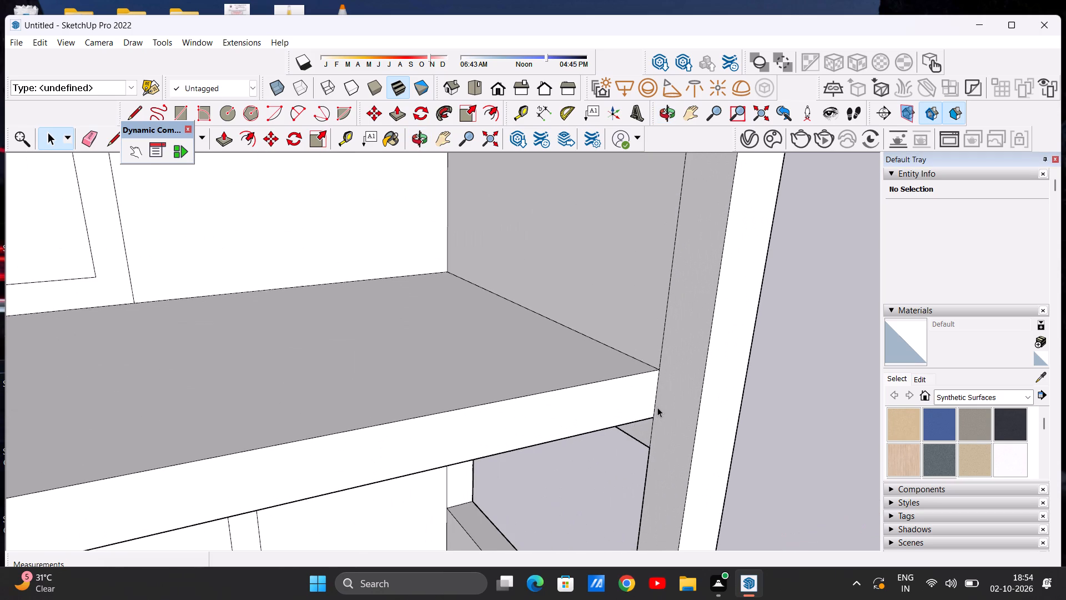
{"action": "key", "text": "l"}
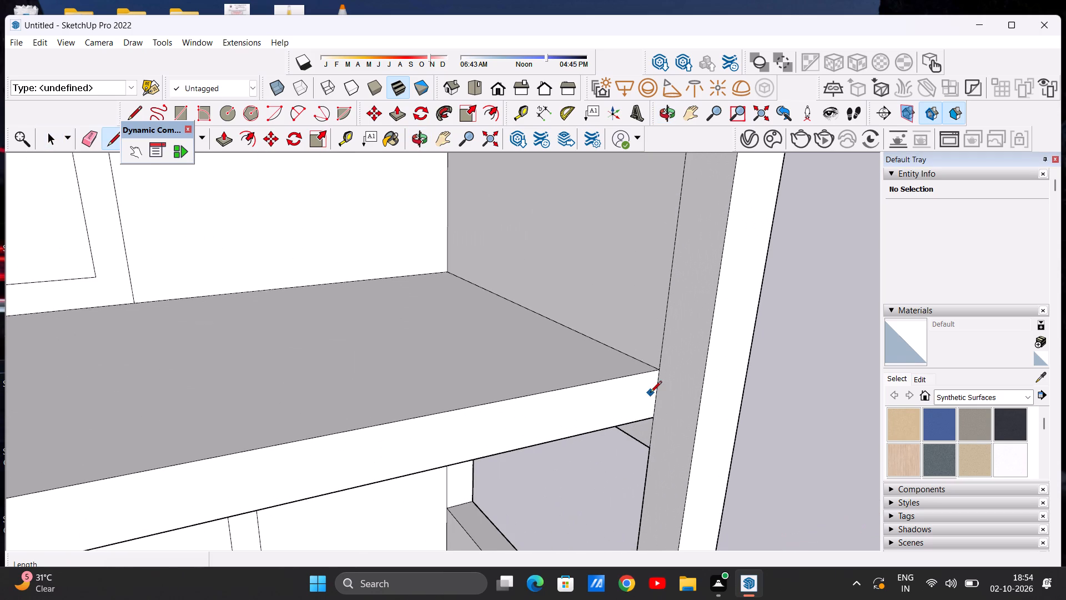
{"action": "left_click", "coordinate": [656, 372]}
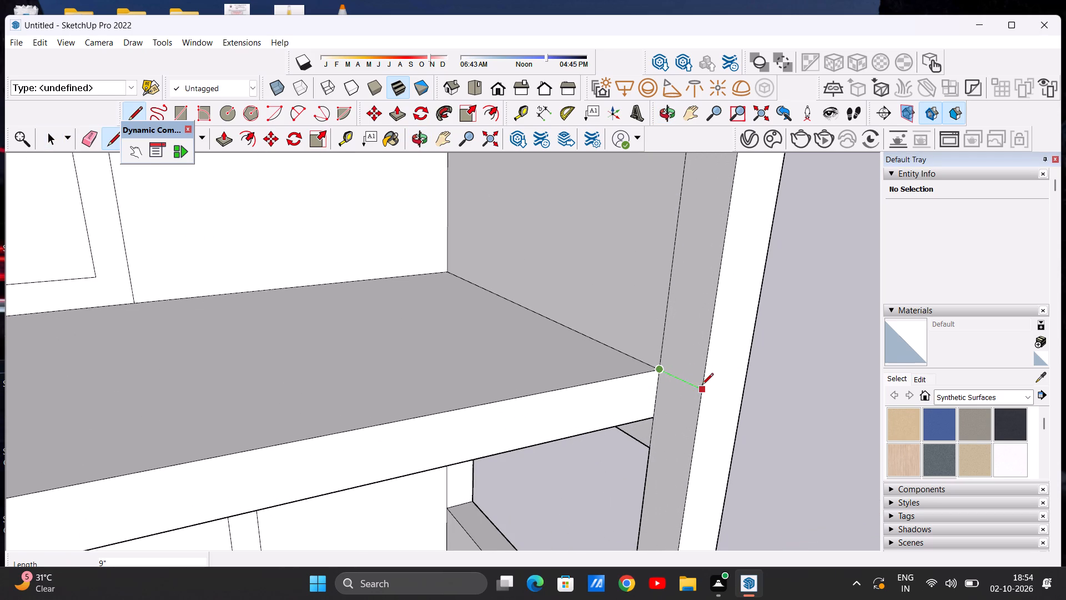
{"action": "left_click", "coordinate": [702, 386]}
{"action": "left_click", "coordinate": [655, 419]}
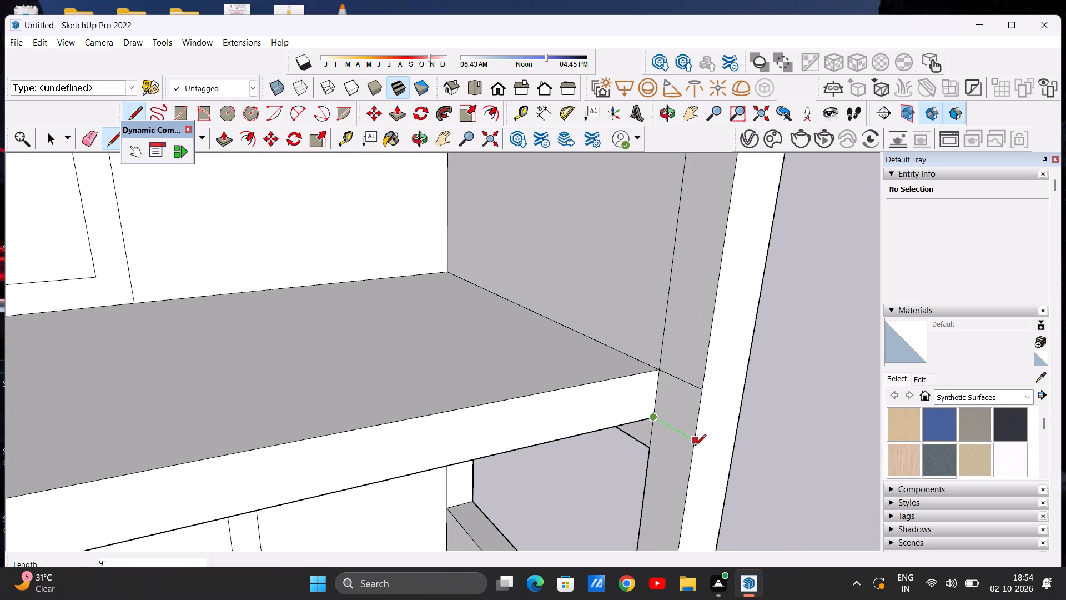
{"action": "left_click", "coordinate": [695, 447]}
{"action": "key", "text": "space"}
Push/Pull the marked column face about 25' 3 3/4" along the upper-storey floor slab's front edge to meet the front wall.
{"action": "type", "text": "p"}
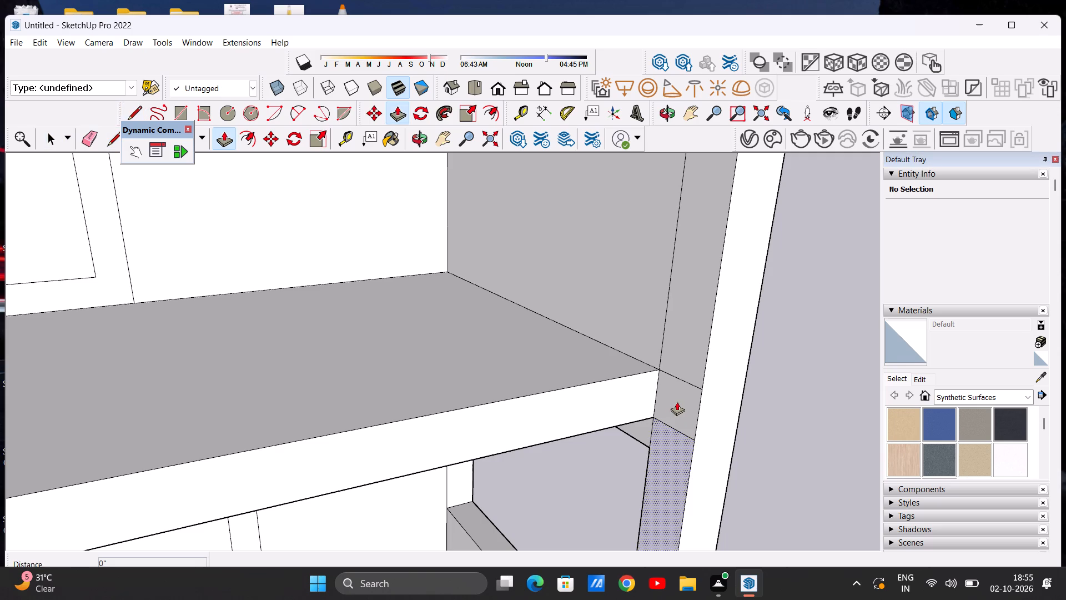
{"action": "left_click", "coordinate": [677, 402]}
{"action": "scroll", "coordinate": [618, 419], "scroll_direction": "down", "scroll_amount": 20}
{"action": "middle_click_drag", "start_coordinate": [566, 425], "coordinate": [461, 432]}
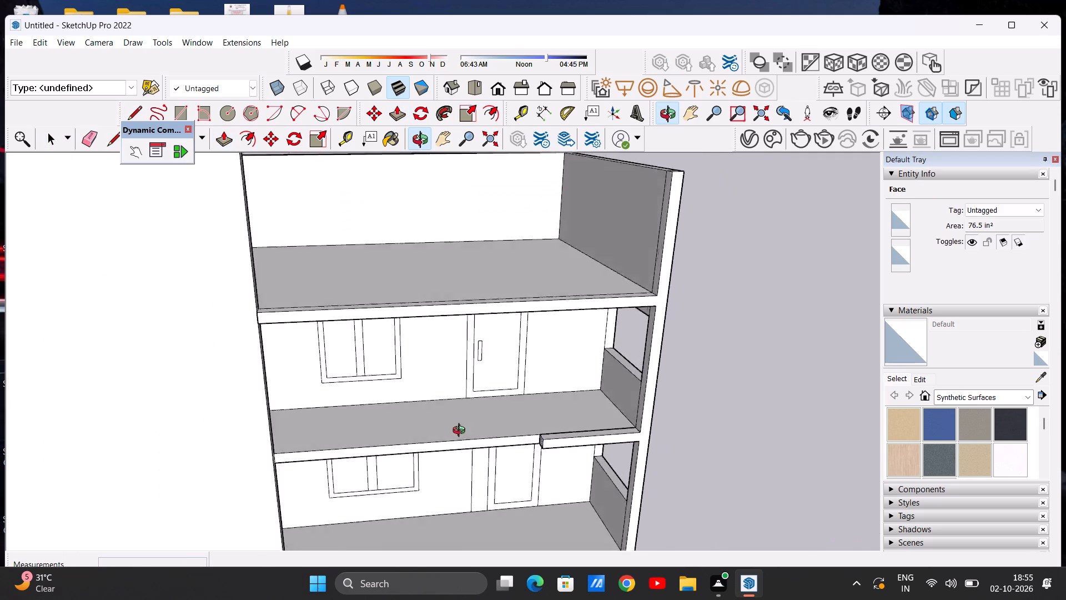
{"action": "middle_click_drag", "start_coordinate": [461, 432], "coordinate": [396, 436]}
{"action": "scroll", "coordinate": [517, 433], "scroll_direction": "down", "scroll_amount": 5}
{"action": "middle_click_drag", "start_coordinate": [278, 434], "coordinate": [380, 419]}
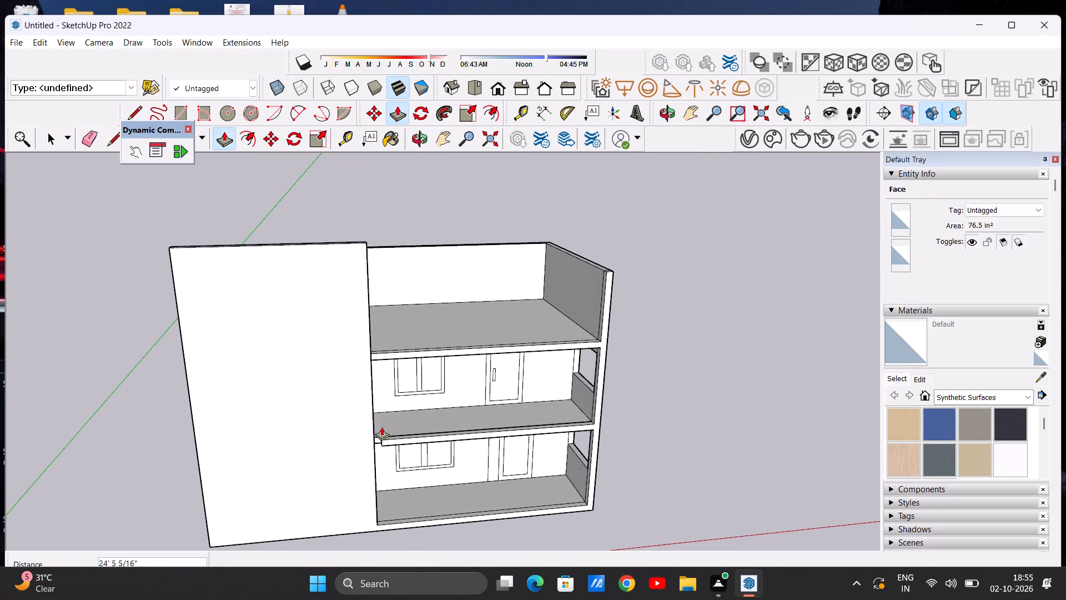
{"action": "scroll", "coordinate": [379, 444], "scroll_direction": "up", "scroll_amount": 9}
{"action": "scroll", "coordinate": [376, 444], "scroll_direction": "down", "scroll_amount": 1}
{"action": "scroll", "coordinate": [376, 443], "scroll_direction": "up", "scroll_amount": 14}
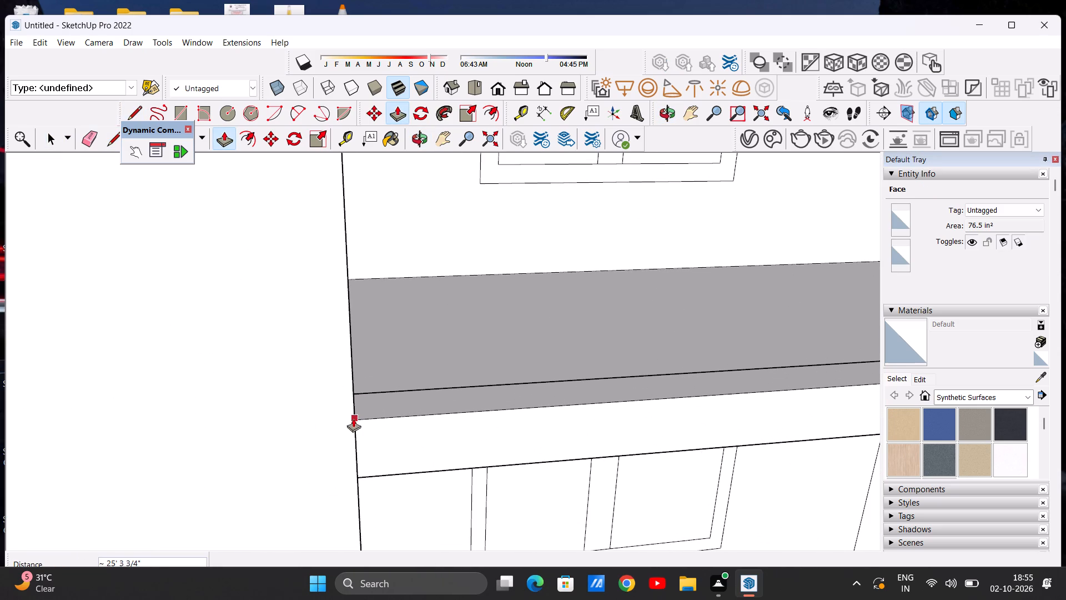
{"action": "left_click", "coordinate": [354, 411]}
{"action": "key", "text": "space"}
Examine the front elevation with its slab-edge beams, the tall front wall and the adjoining side wall.
{"action": "scroll", "coordinate": [433, 480], "scroll_direction": "down", "scroll_amount": 3}
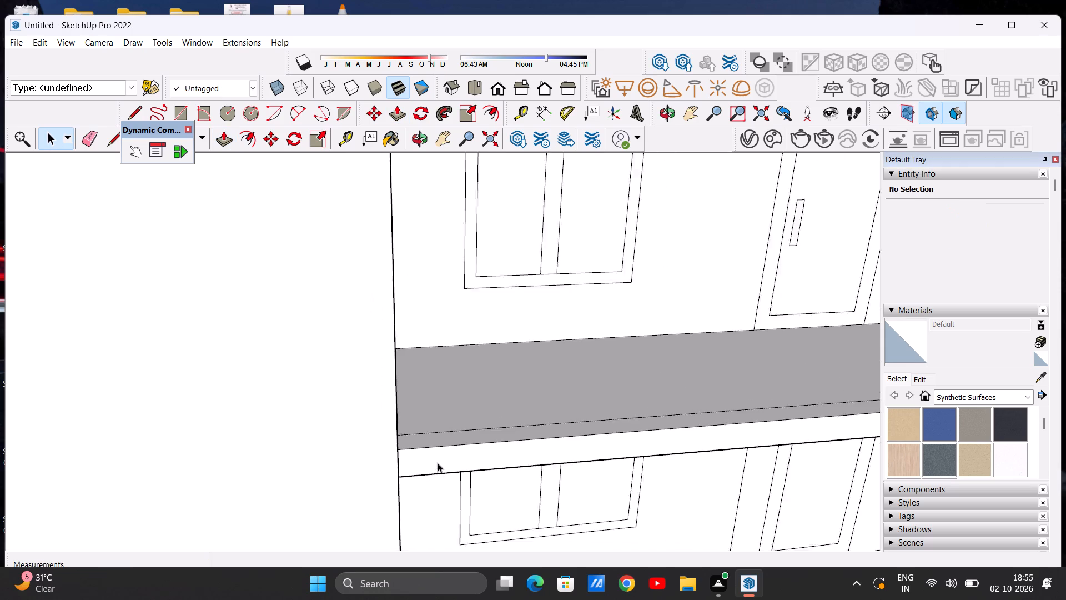
{"action": "scroll", "coordinate": [438, 463], "scroll_direction": "down", "scroll_amount": 20}
{"action": "scroll", "coordinate": [438, 463], "scroll_direction": "down", "scroll_amount": 3}
{"action": "middle_click_drag", "start_coordinate": [440, 464], "coordinate": [360, 391]}
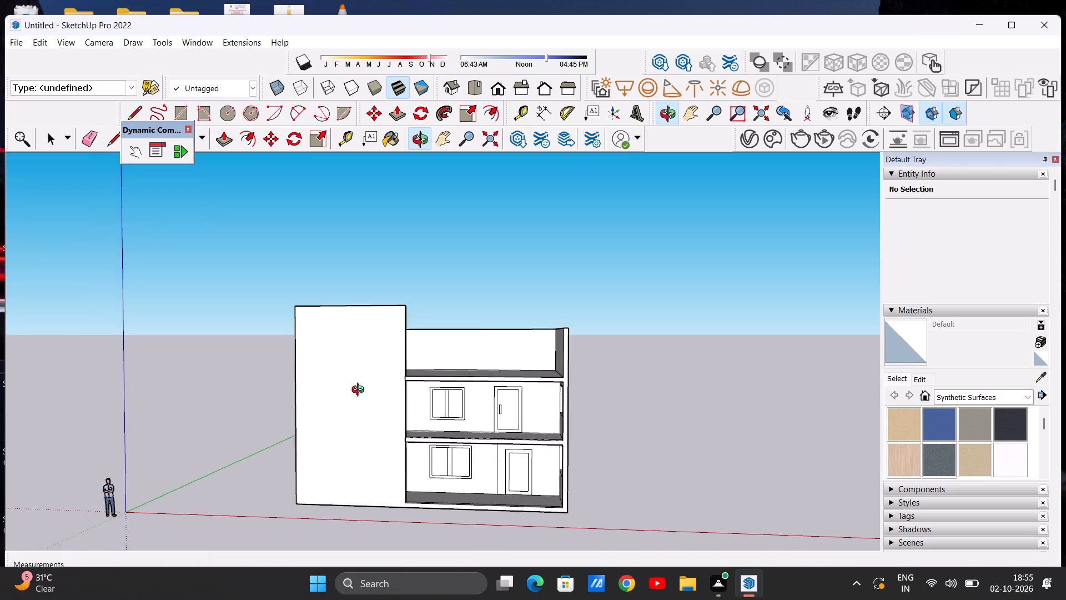
{"action": "middle_click_drag", "start_coordinate": [360, 391], "coordinate": [391, 389]}
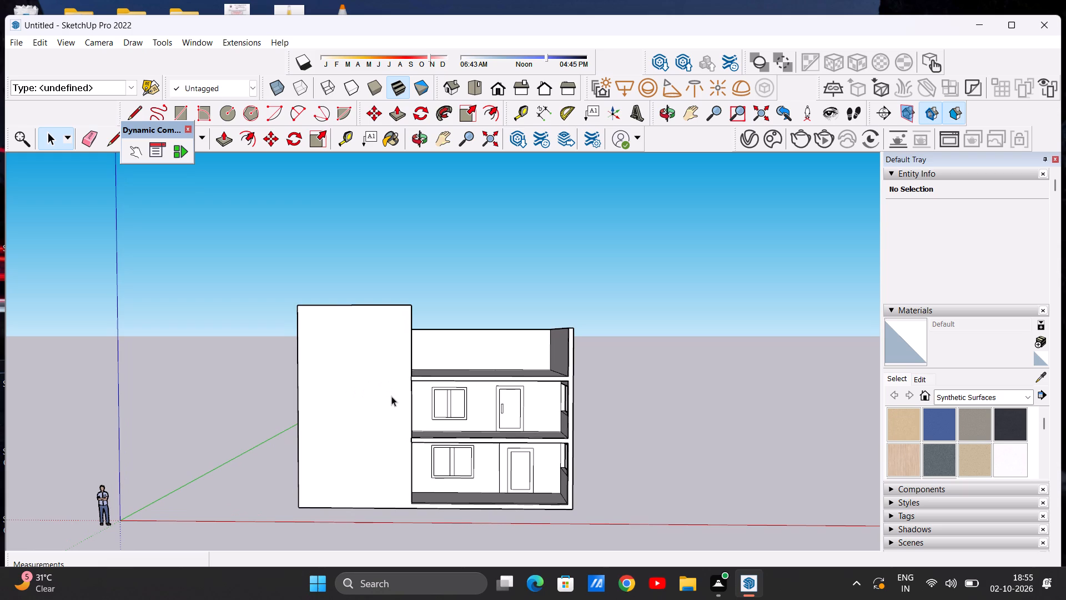
{"action": "scroll", "coordinate": [391, 397], "scroll_direction": "down", "scroll_amount": 4}
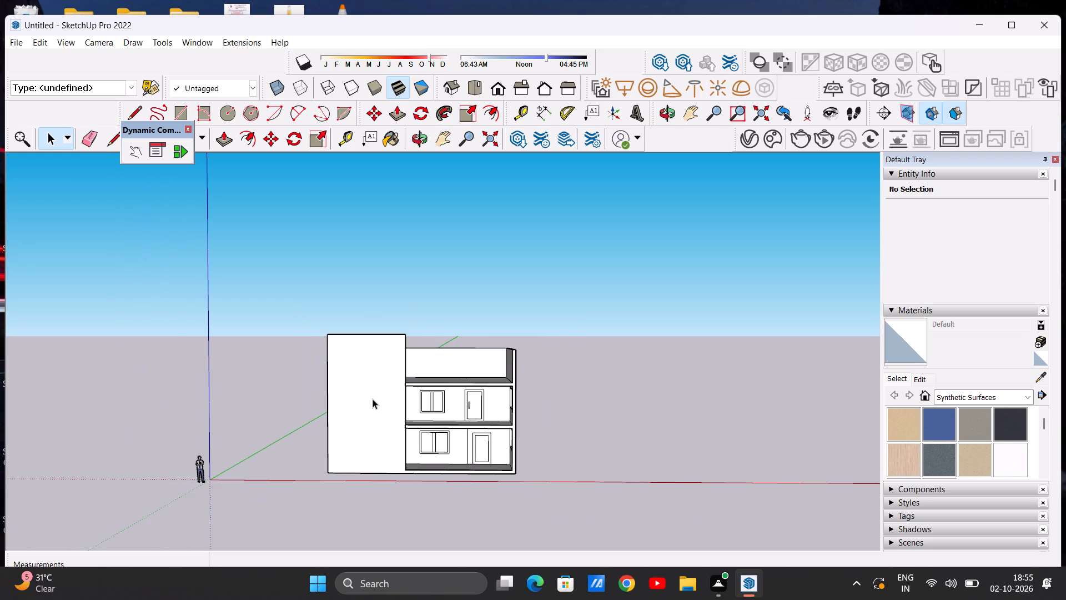
{"action": "scroll", "coordinate": [373, 399], "scroll_direction": "up", "scroll_amount": 2}
{"action": "scroll", "coordinate": [384, 404], "scroll_direction": "down", "scroll_amount": 1}
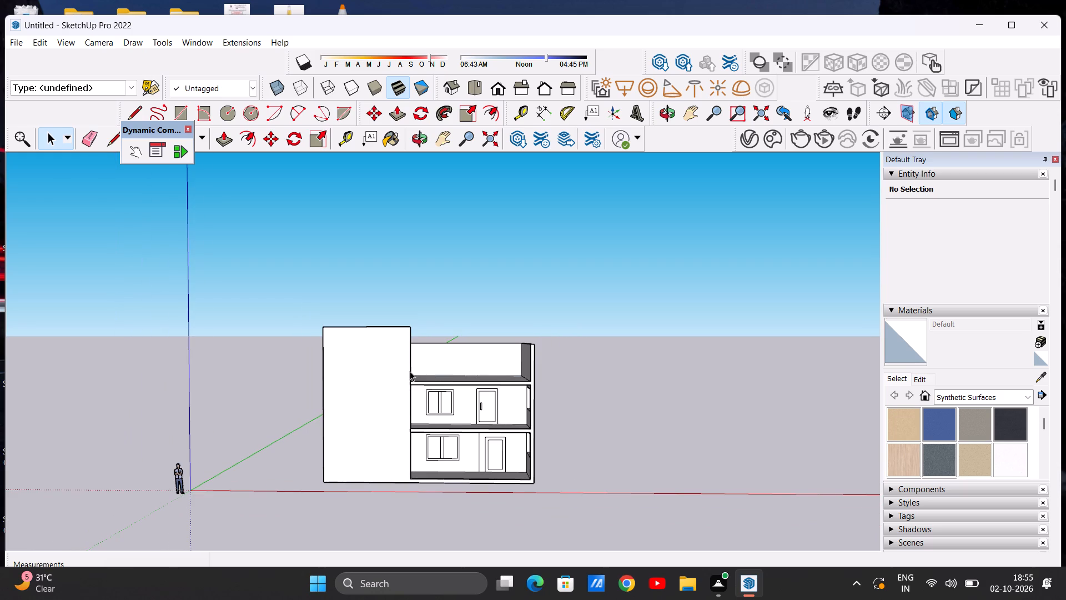
{"action": "scroll", "coordinate": [393, 371], "scroll_direction": "up", "scroll_amount": 1}
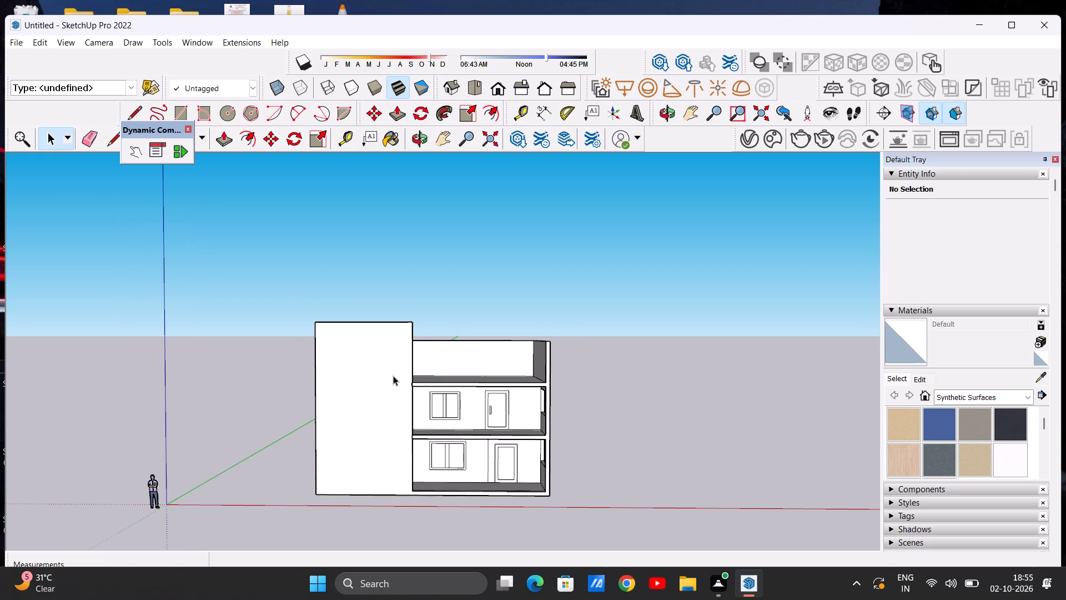
{"action": "key", "text": "space"}
{"action": "middle_click_drag", "start_coordinate": [323, 375], "coordinate": [490, 373]}
{"action": "middle_click_drag", "start_coordinate": [331, 384], "coordinate": [296, 389]}
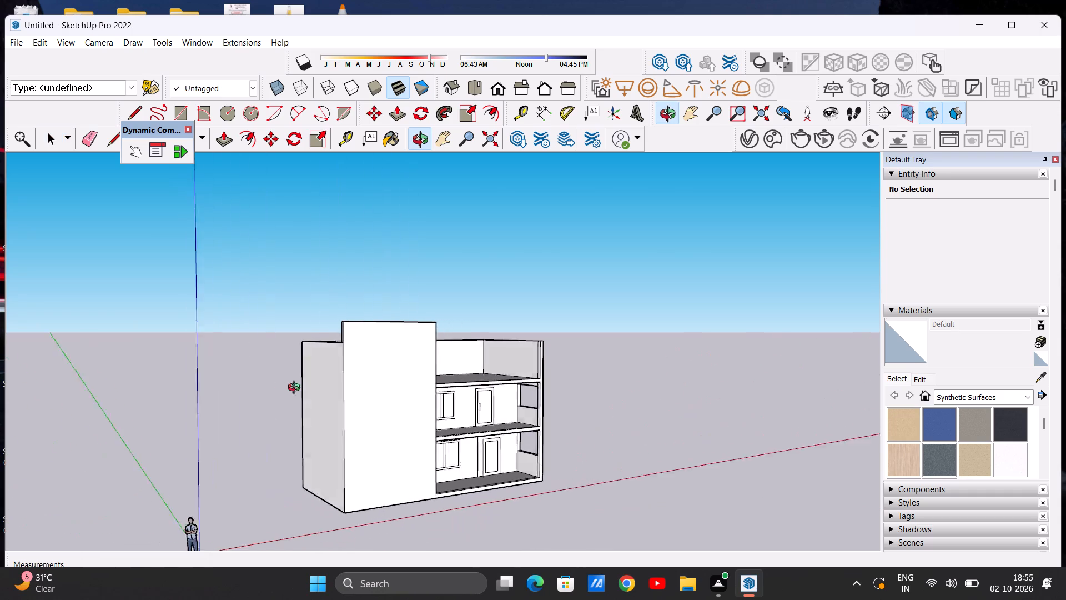
{"action": "middle_click_drag", "start_coordinate": [296, 389], "coordinate": [224, 383]}
{"action": "middle_click_drag", "start_coordinate": [373, 399], "coordinate": [330, 401]}
{"action": "scroll", "coordinate": [392, 400], "scroll_direction": "down", "scroll_amount": 2}
{"action": "scroll", "coordinate": [389, 408], "scroll_direction": "up", "scroll_amount": 4}
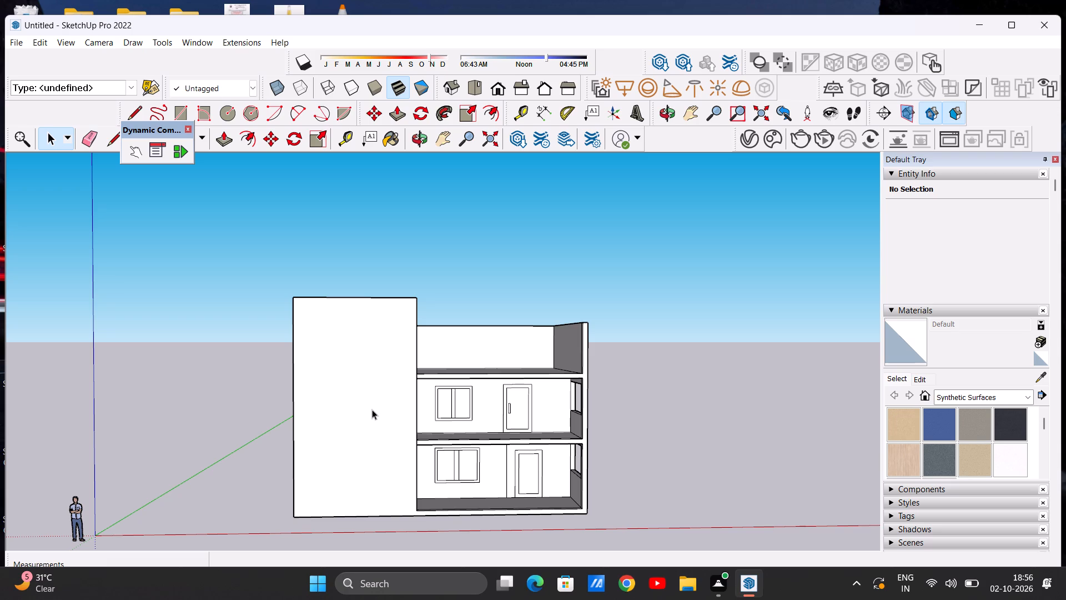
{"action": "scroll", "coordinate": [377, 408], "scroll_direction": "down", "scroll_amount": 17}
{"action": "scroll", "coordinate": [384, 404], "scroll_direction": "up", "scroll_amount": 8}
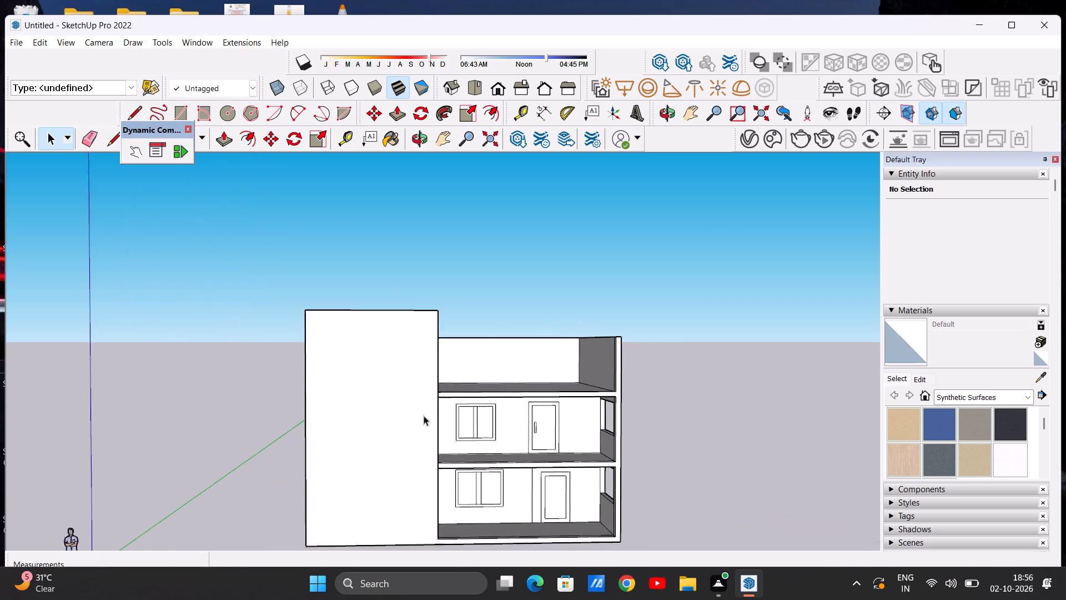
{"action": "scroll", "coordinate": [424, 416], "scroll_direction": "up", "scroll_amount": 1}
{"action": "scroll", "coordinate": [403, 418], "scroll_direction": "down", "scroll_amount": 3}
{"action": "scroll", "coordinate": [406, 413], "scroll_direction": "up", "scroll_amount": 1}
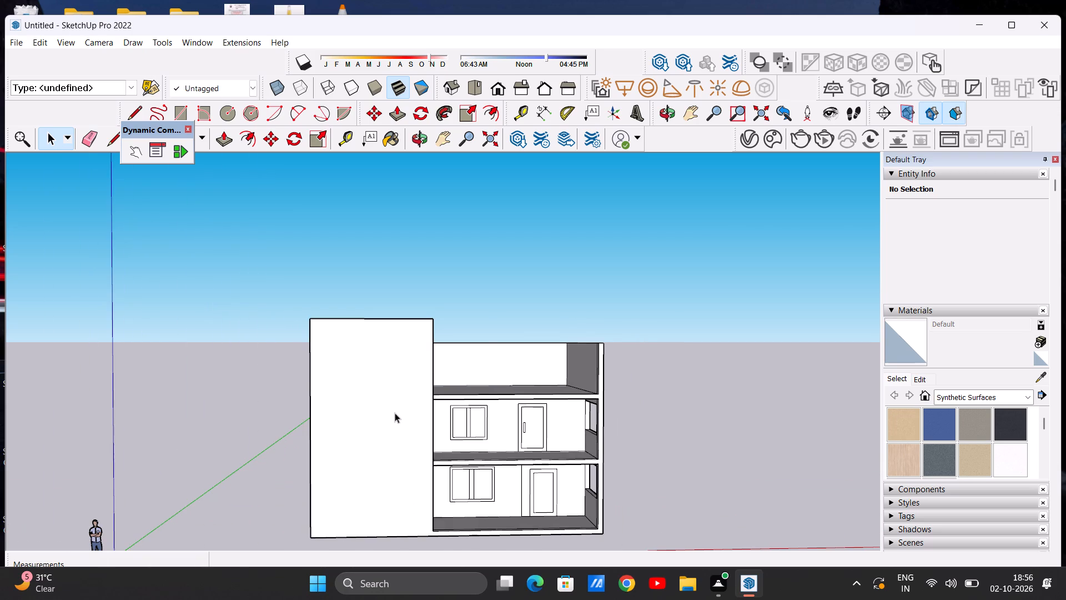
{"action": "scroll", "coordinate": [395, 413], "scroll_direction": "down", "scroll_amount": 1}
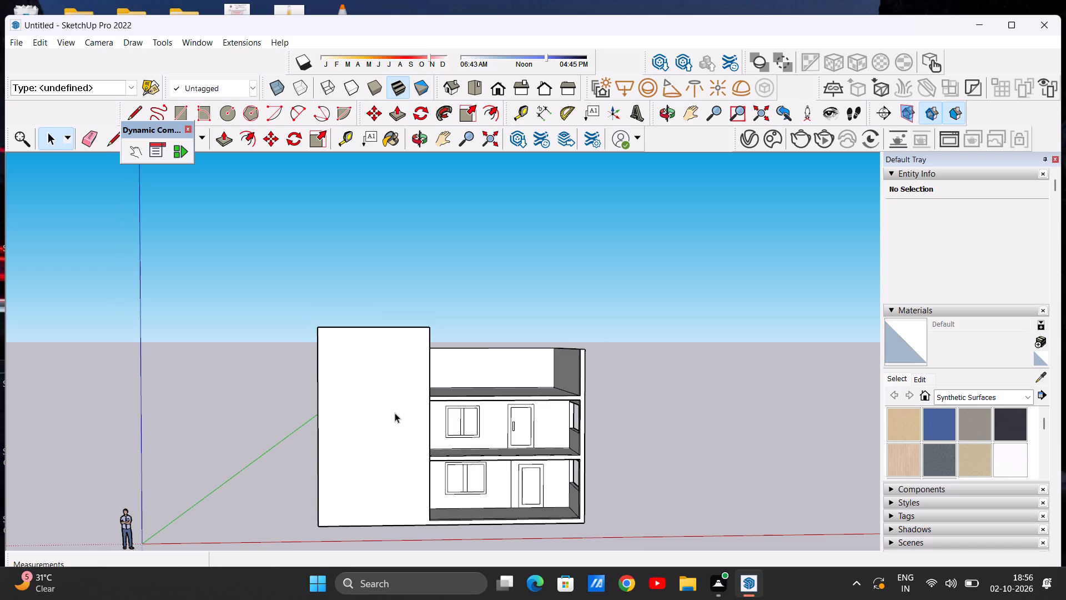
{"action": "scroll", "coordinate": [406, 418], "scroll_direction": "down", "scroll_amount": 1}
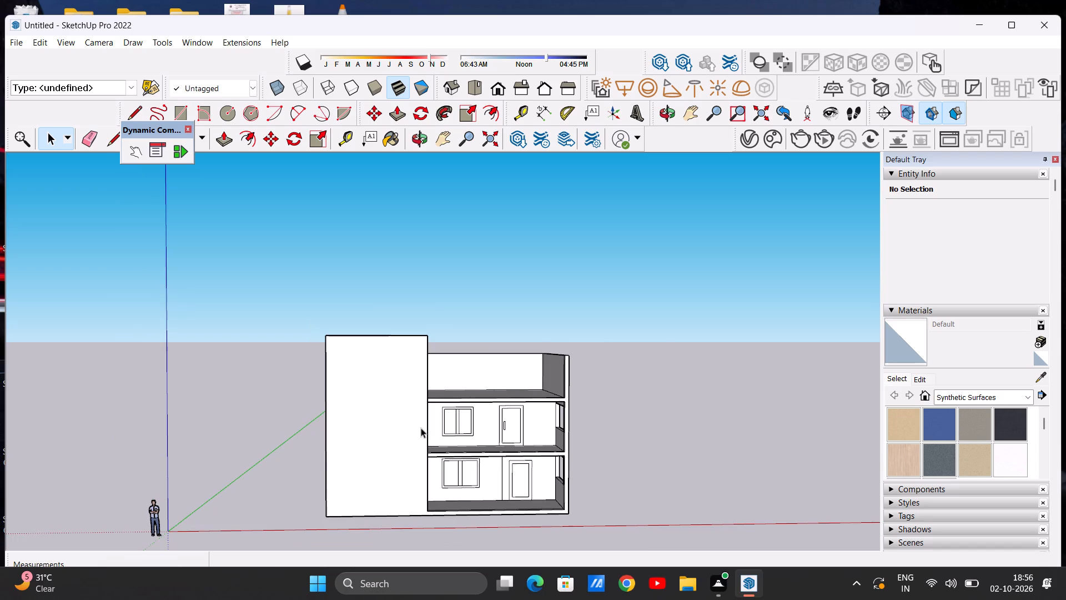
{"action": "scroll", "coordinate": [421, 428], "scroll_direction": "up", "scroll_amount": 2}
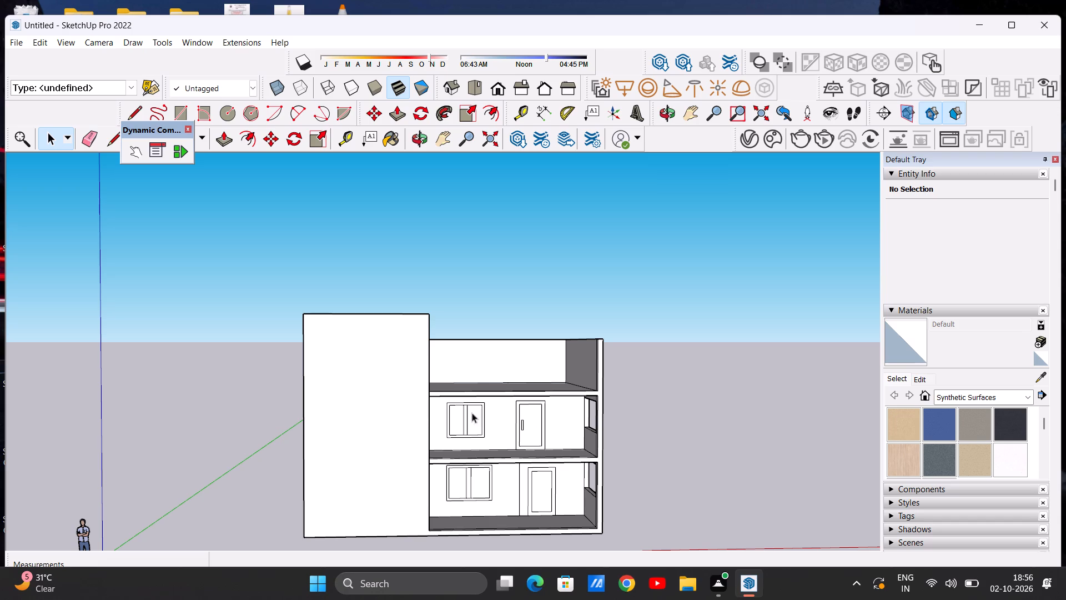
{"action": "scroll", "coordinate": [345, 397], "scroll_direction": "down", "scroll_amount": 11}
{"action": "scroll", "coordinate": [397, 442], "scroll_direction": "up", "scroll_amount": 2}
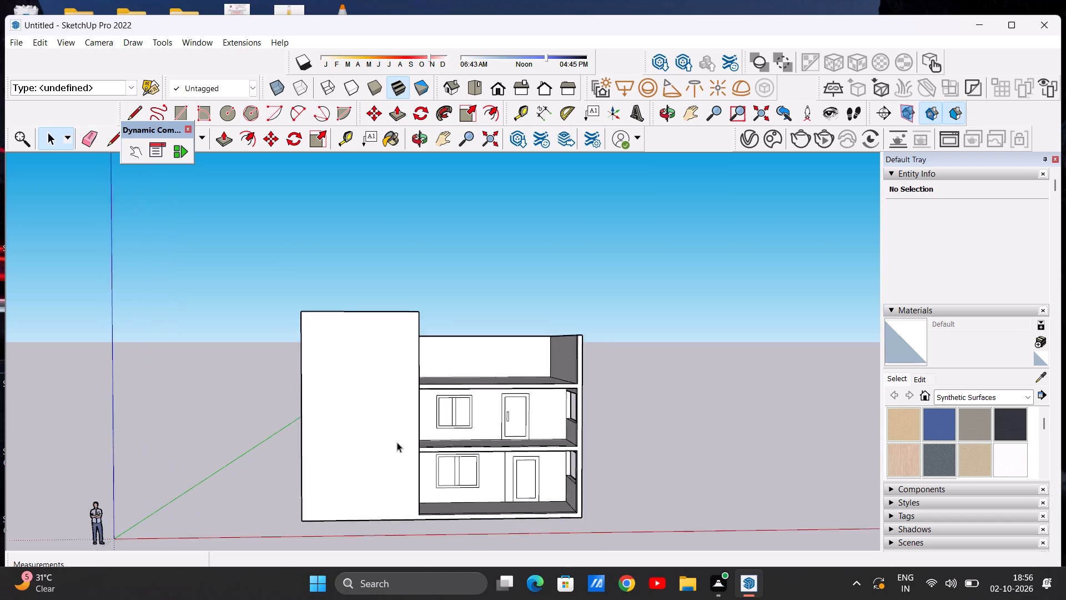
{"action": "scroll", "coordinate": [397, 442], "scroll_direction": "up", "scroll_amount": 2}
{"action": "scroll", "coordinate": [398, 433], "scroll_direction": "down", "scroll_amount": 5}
Examine the roof level, both storeys' front slab-edge beams and the open side's corner column and wall openings.
{"action": "middle_click_drag", "start_coordinate": [407, 427], "coordinate": [388, 516]}
{"action": "scroll", "coordinate": [432, 439], "scroll_direction": "up", "scroll_amount": 6}
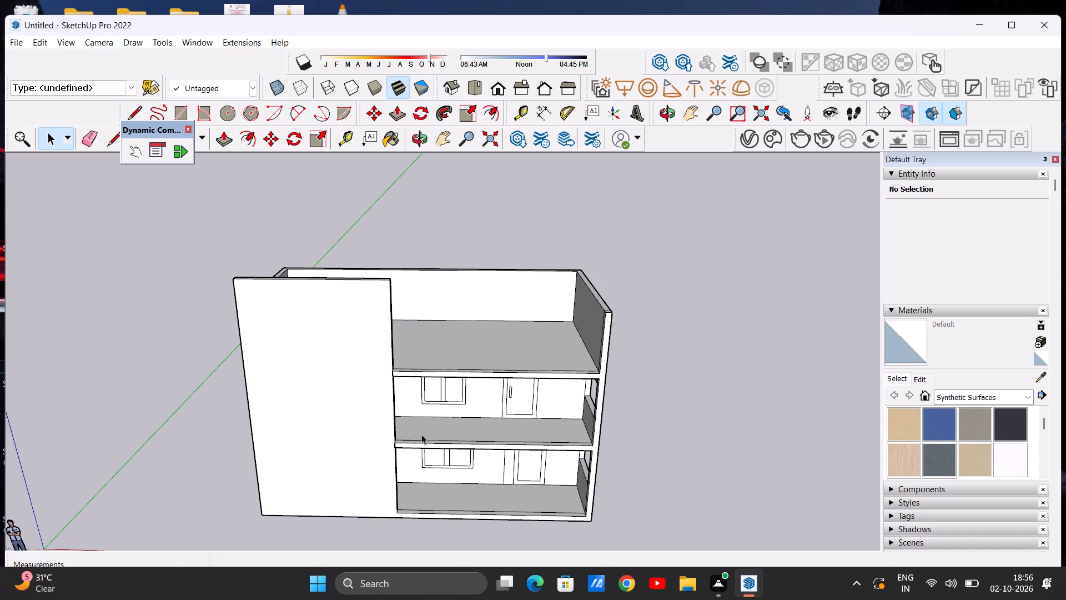
{"action": "middle_click_drag", "start_coordinate": [504, 395], "coordinate": [504, 305]}
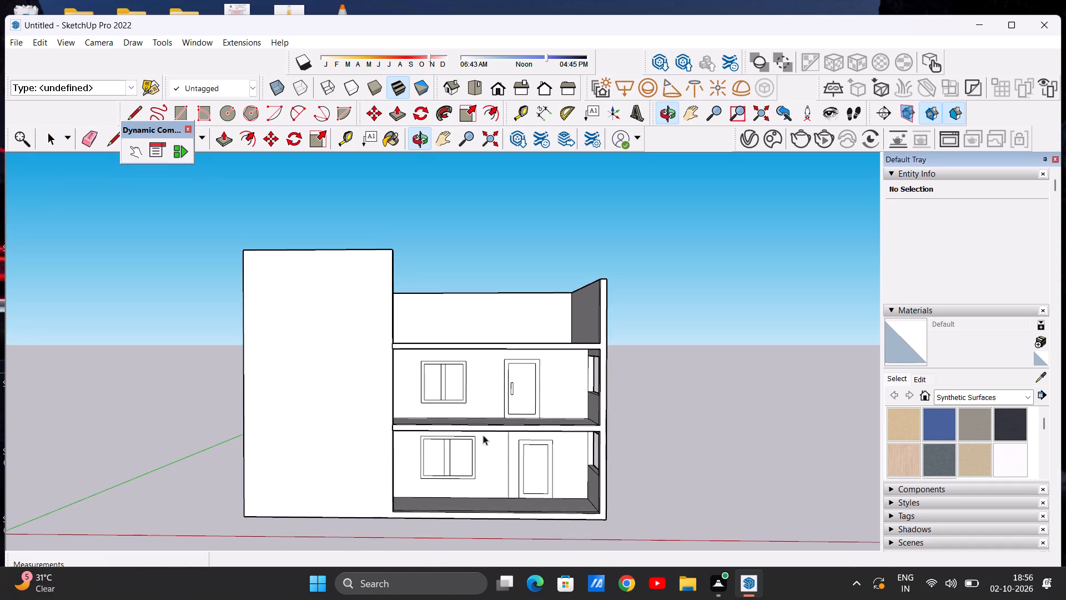
{"action": "scroll", "coordinate": [540, 432], "scroll_direction": "down", "scroll_amount": 4}
{"action": "scroll", "coordinate": [422, 434], "scroll_direction": "up", "scroll_amount": 4}
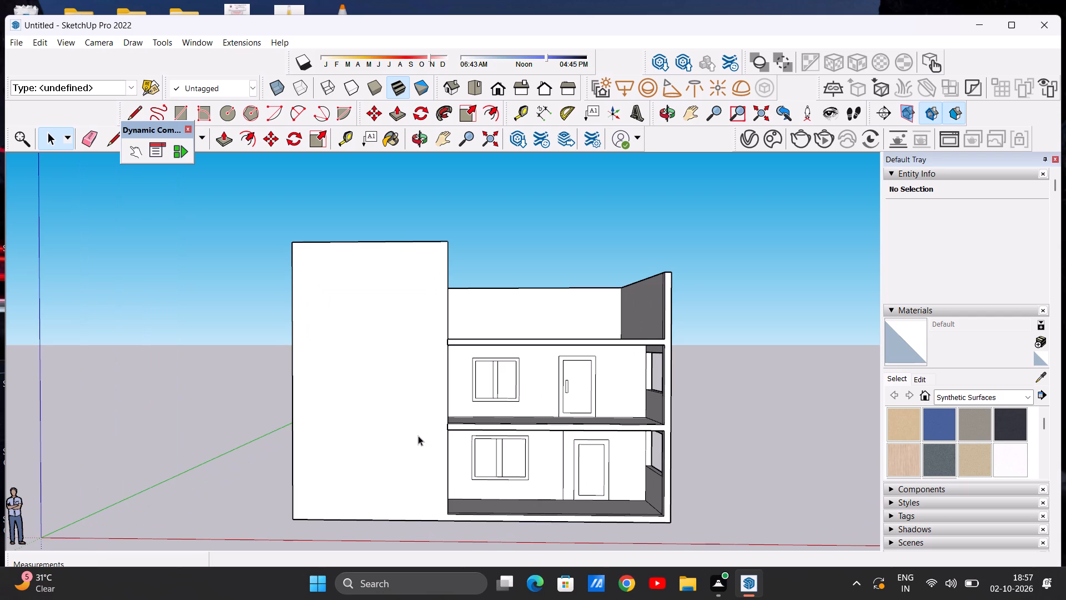
{"action": "scroll", "coordinate": [429, 452], "scroll_direction": "down", "scroll_amount": 2}
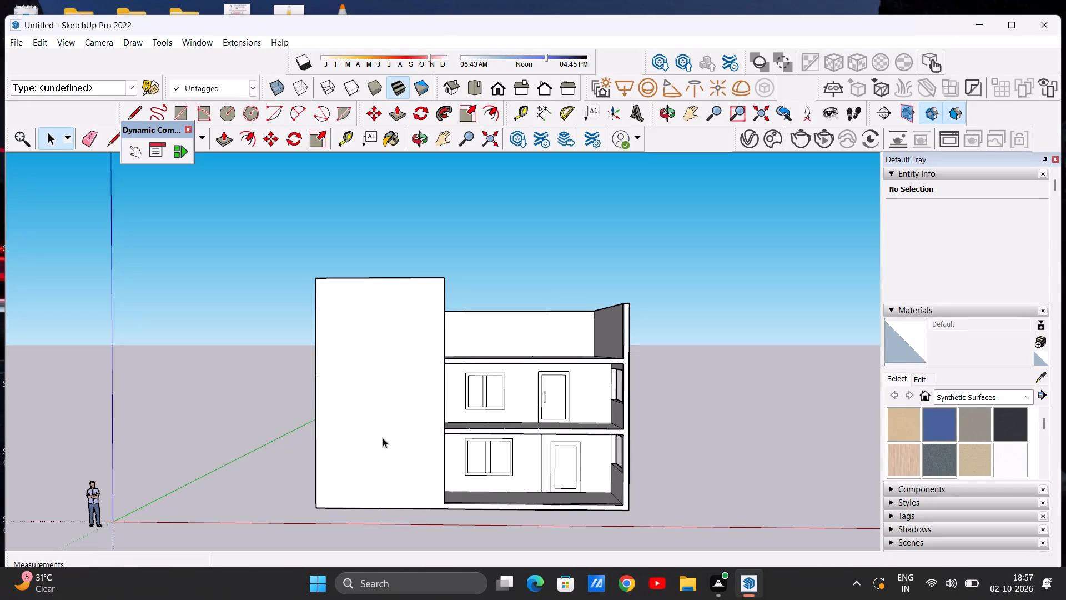
{"action": "scroll", "coordinate": [392, 437], "scroll_direction": "down", "scroll_amount": 3}
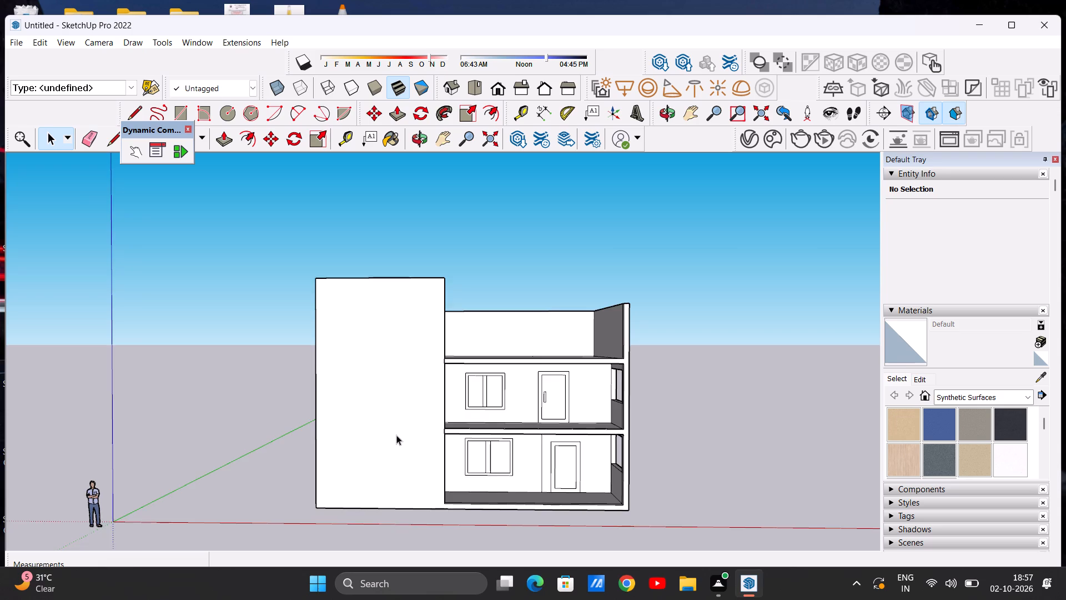
{"action": "scroll", "coordinate": [396, 435], "scroll_direction": "down", "scroll_amount": 2}
{"action": "scroll", "coordinate": [422, 435], "scroll_direction": "up", "scroll_amount": 5}
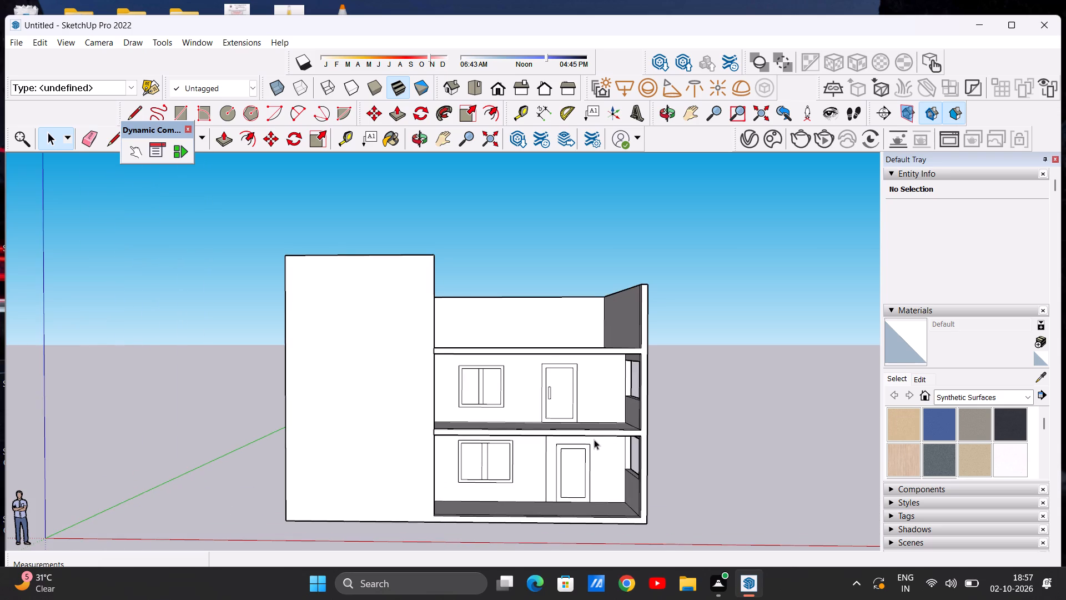
{"action": "middle_click_drag", "start_coordinate": [614, 449], "coordinate": [721, 438]}
{"action": "scroll", "coordinate": [628, 439], "scroll_direction": "up", "scroll_amount": 9}
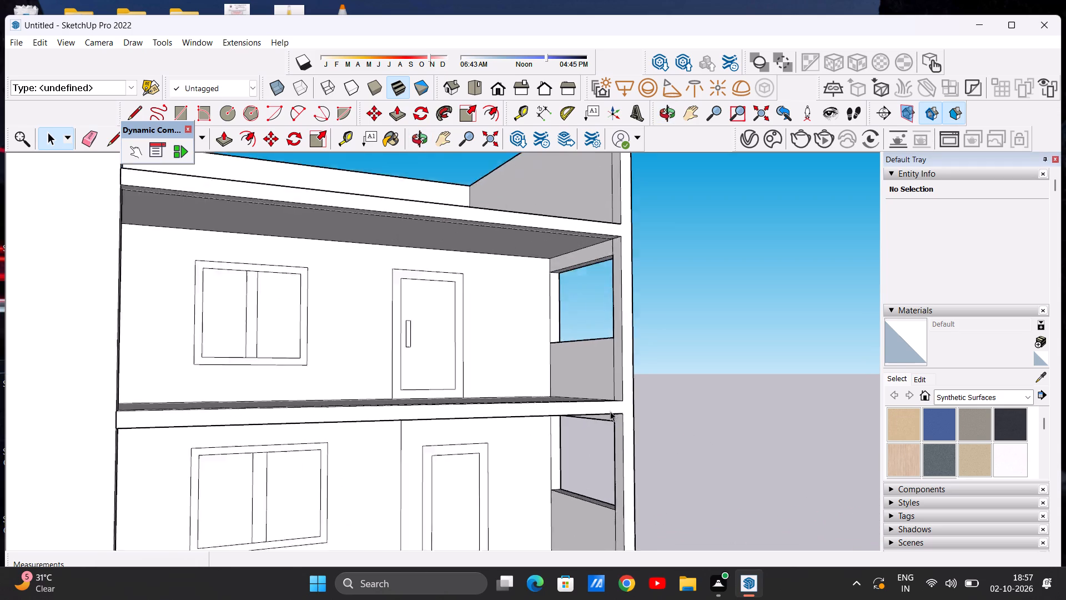
{"action": "scroll", "coordinate": [610, 411], "scroll_direction": "up", "scroll_amount": 7}
{"action": "scroll", "coordinate": [615, 448], "scroll_direction": "down", "scroll_amount": 16}
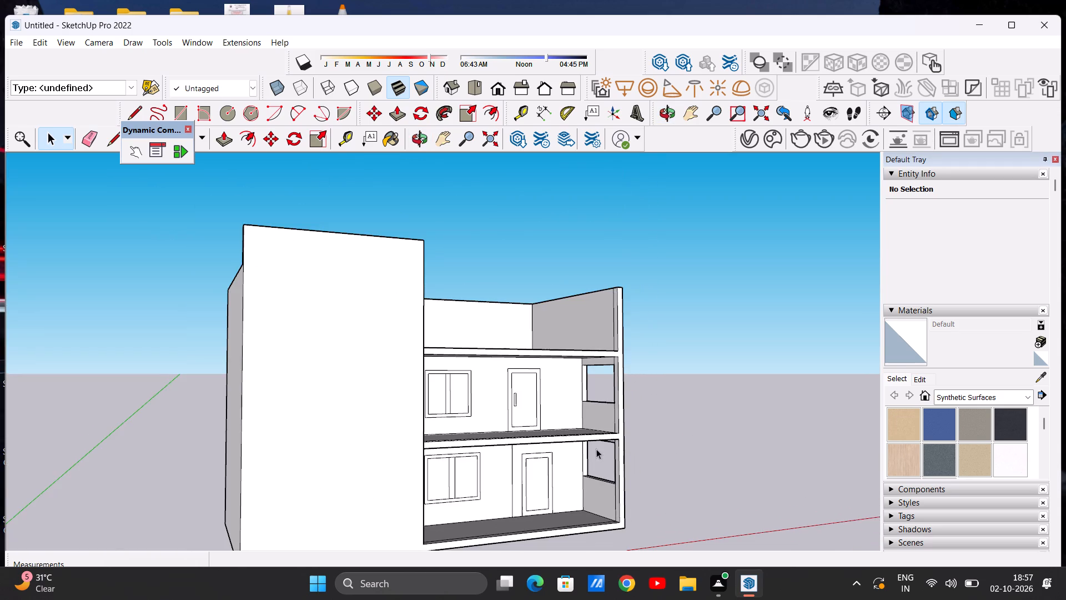
Examine the front elevation and both storeys' floor slabs, front edge beams and open-side corner column.
{"action": "middle_click_drag", "start_coordinate": [596, 467], "coordinate": [464, 473]}
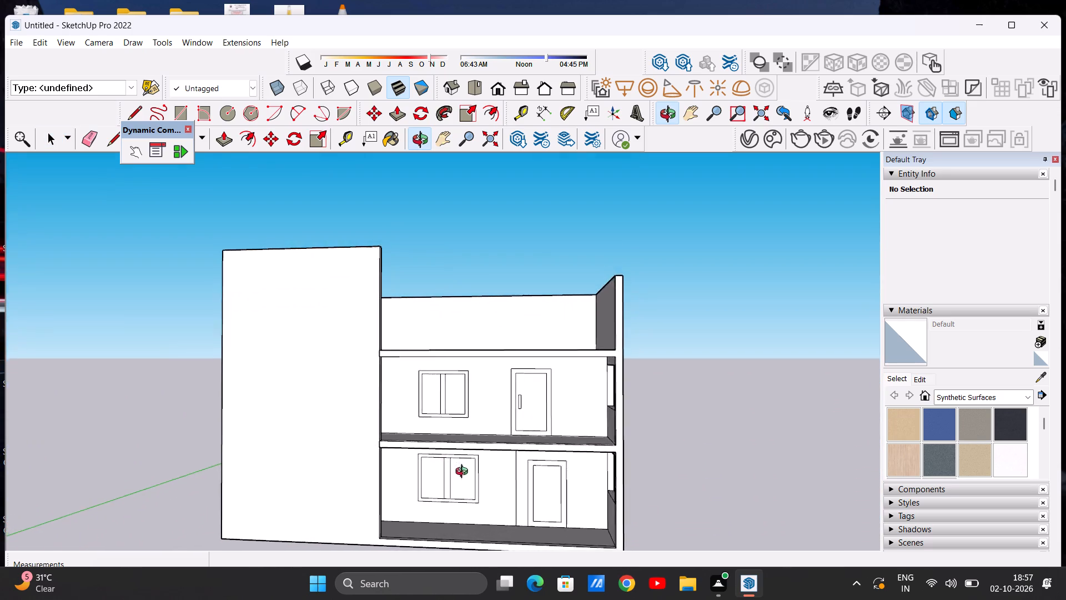
{"action": "middle_click_drag", "start_coordinate": [464, 473], "coordinate": [513, 490]}
{"action": "scroll", "coordinate": [603, 474], "scroll_direction": "up", "scroll_amount": 3}
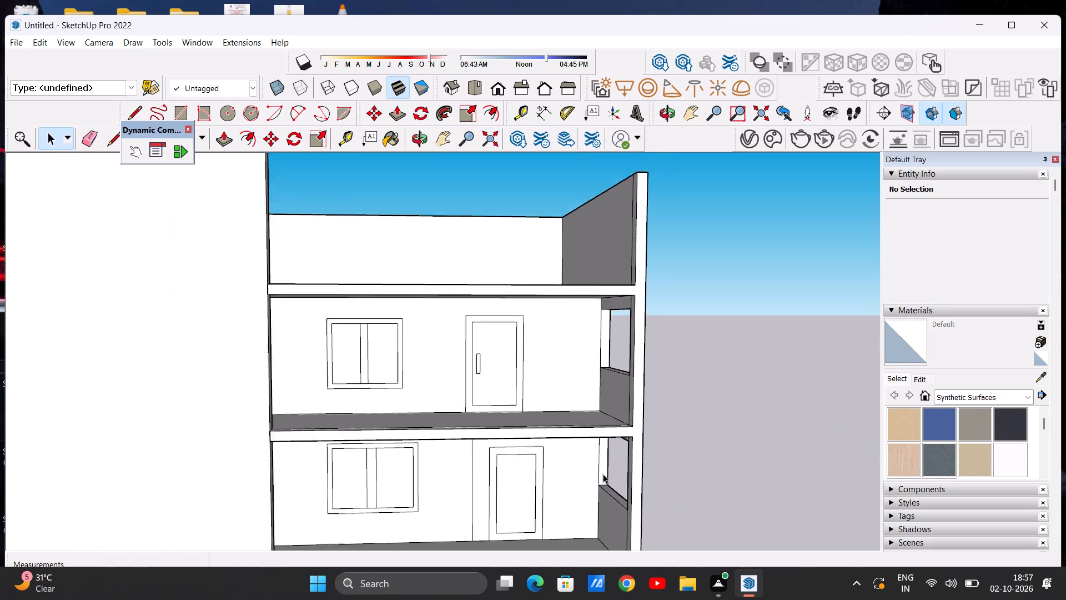
{"action": "scroll", "coordinate": [603, 474], "scroll_direction": "up", "scroll_amount": 4}
{"action": "scroll", "coordinate": [611, 474], "scroll_direction": "down", "scroll_amount": 9}
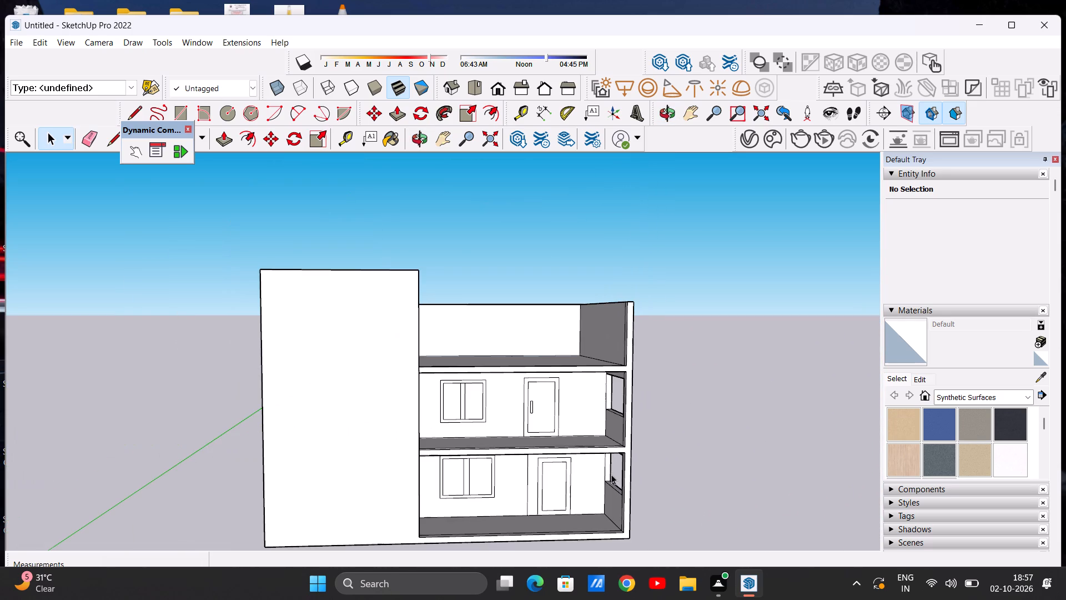
{"action": "middle_click_drag", "start_coordinate": [567, 446], "coordinate": [559, 549]}
{"action": "scroll", "coordinate": [560, 545], "scroll_direction": "up", "scroll_amount": 1}
{"action": "scroll", "coordinate": [604, 452], "scroll_direction": "up", "scroll_amount": 3}
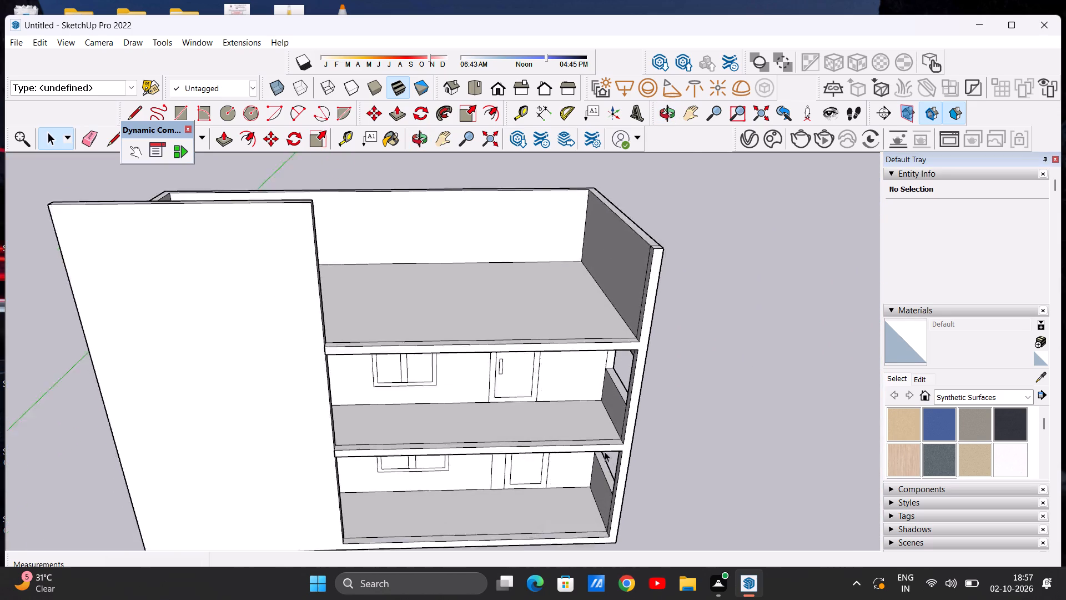
{"action": "scroll", "coordinate": [605, 452], "scroll_direction": "up", "scroll_amount": 19}
{"action": "scroll", "coordinate": [638, 450], "scroll_direction": "down", "scroll_amount": 13}
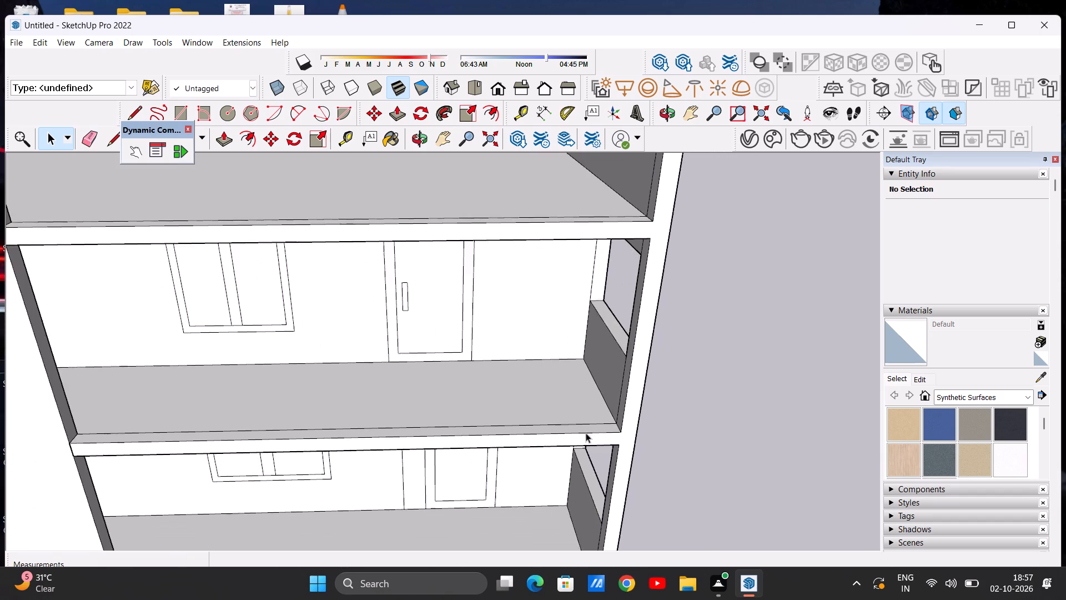
{"action": "scroll", "coordinate": [586, 433], "scroll_direction": "down", "scroll_amount": 14}
{"action": "middle_click_drag", "start_coordinate": [581, 467], "coordinate": [554, 394]}
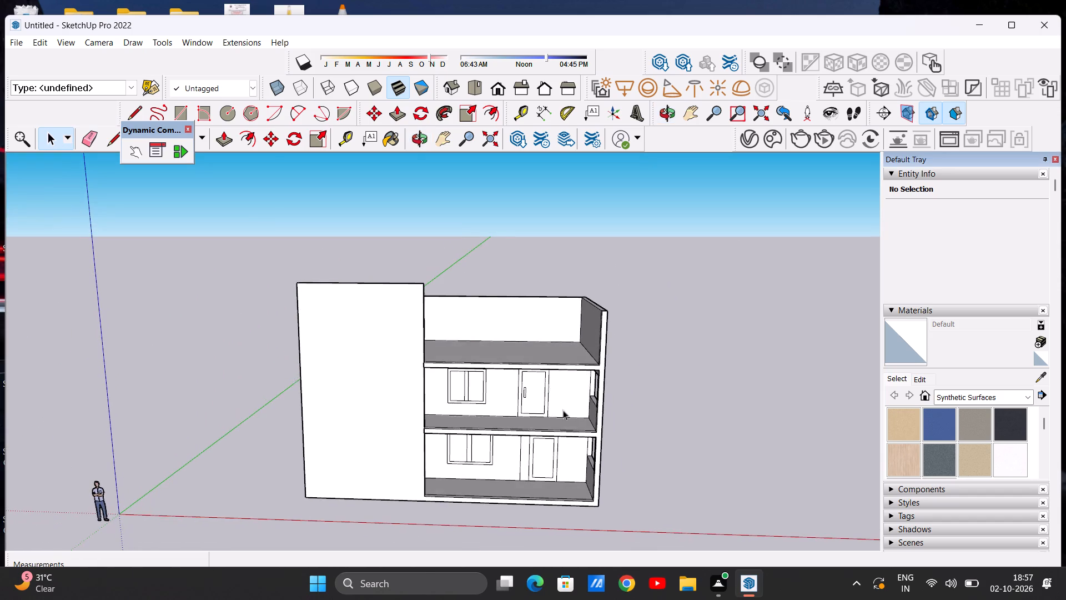
{"action": "scroll", "coordinate": [565, 428], "scroll_direction": "down", "scroll_amount": 5}
{"action": "middle_click_drag", "start_coordinate": [549, 426], "coordinate": [541, 393]}
{"action": "scroll", "coordinate": [543, 400], "scroll_direction": "up", "scroll_amount": 5}
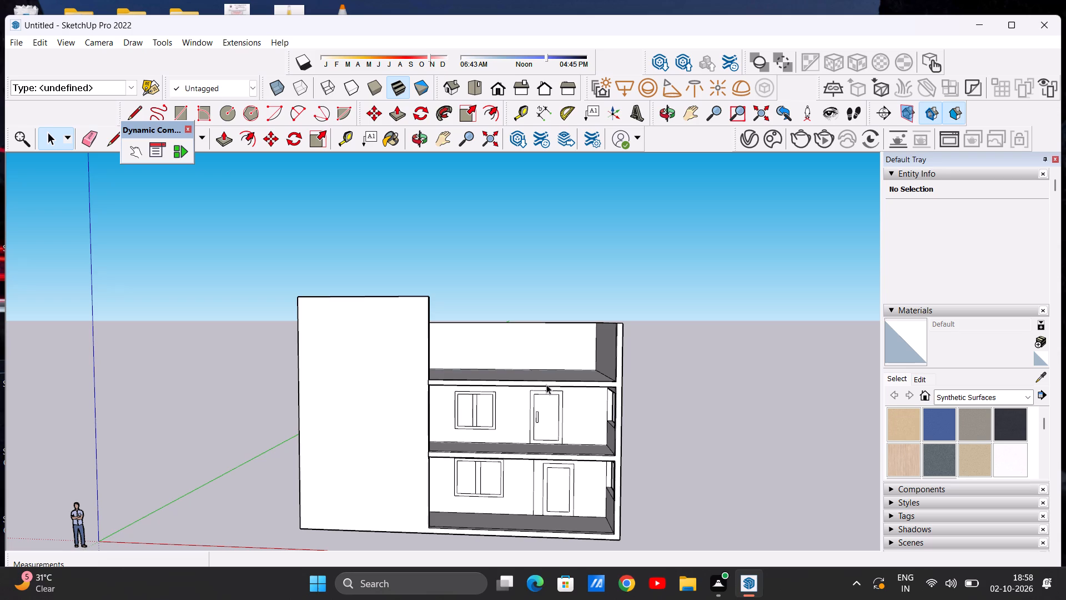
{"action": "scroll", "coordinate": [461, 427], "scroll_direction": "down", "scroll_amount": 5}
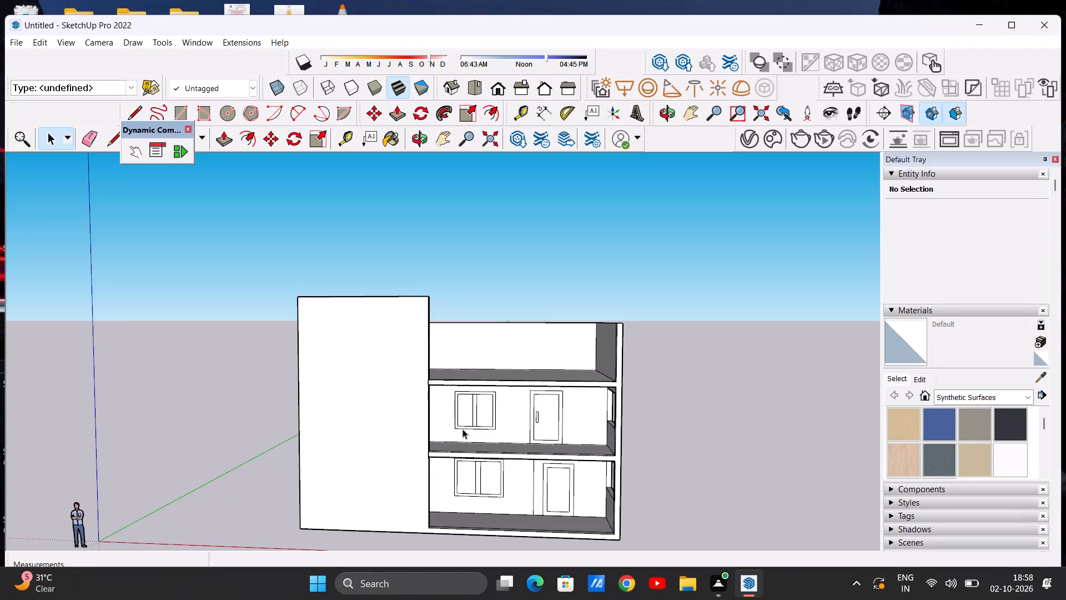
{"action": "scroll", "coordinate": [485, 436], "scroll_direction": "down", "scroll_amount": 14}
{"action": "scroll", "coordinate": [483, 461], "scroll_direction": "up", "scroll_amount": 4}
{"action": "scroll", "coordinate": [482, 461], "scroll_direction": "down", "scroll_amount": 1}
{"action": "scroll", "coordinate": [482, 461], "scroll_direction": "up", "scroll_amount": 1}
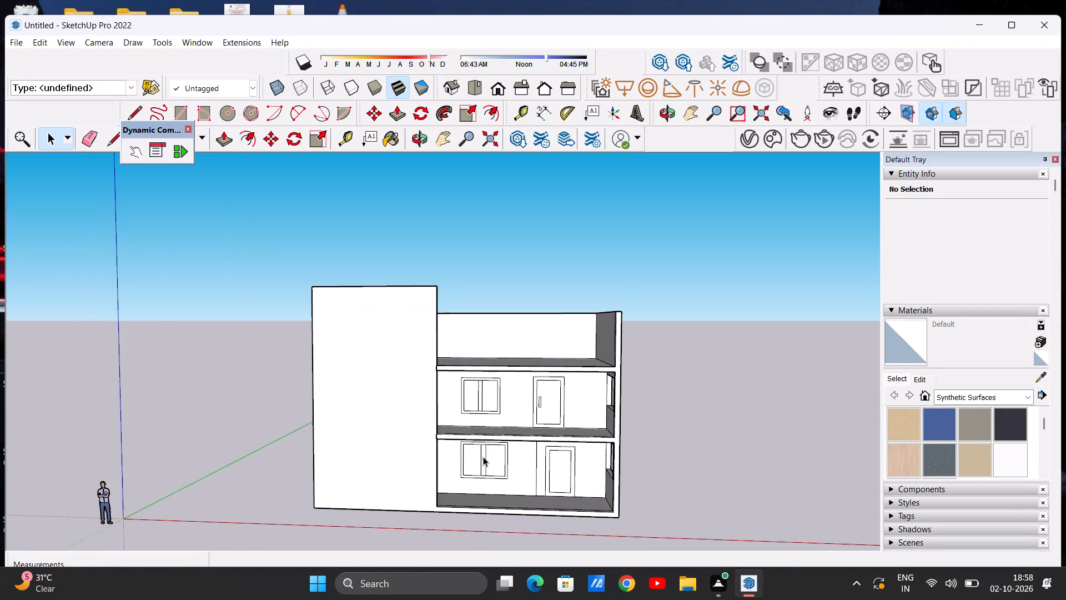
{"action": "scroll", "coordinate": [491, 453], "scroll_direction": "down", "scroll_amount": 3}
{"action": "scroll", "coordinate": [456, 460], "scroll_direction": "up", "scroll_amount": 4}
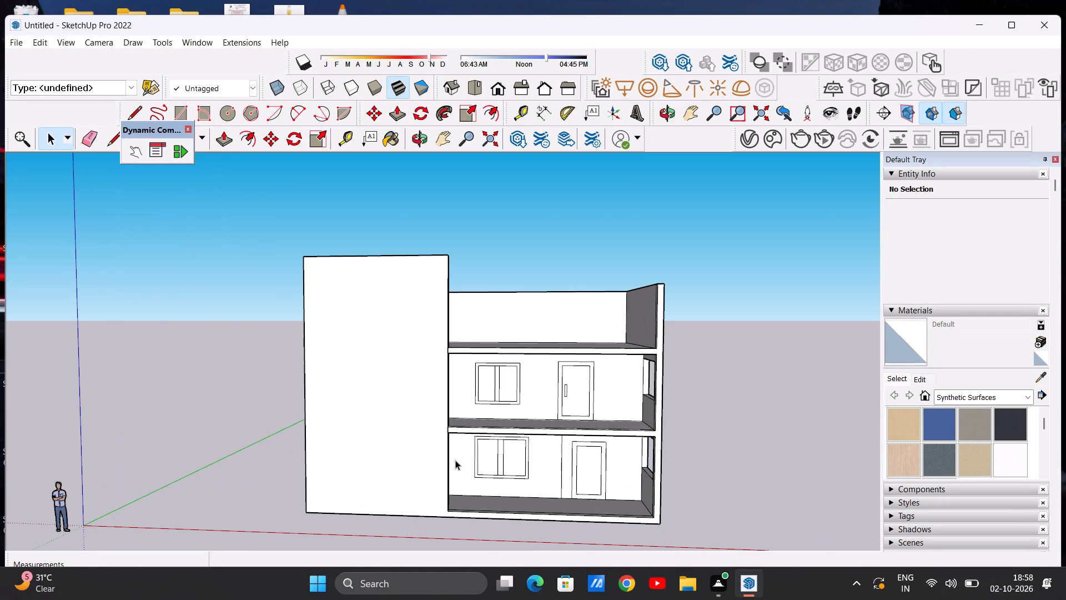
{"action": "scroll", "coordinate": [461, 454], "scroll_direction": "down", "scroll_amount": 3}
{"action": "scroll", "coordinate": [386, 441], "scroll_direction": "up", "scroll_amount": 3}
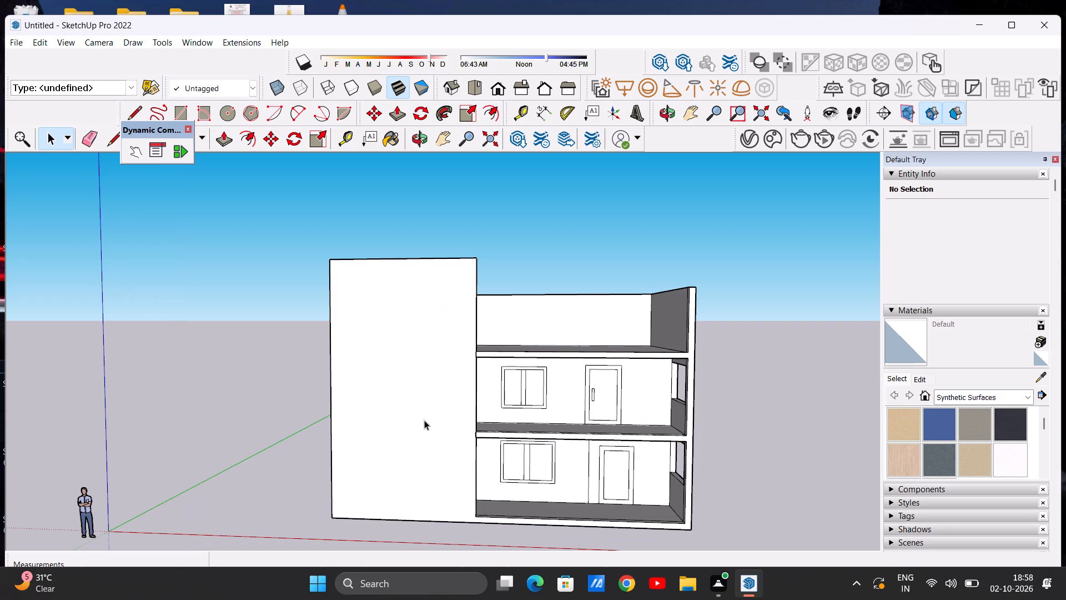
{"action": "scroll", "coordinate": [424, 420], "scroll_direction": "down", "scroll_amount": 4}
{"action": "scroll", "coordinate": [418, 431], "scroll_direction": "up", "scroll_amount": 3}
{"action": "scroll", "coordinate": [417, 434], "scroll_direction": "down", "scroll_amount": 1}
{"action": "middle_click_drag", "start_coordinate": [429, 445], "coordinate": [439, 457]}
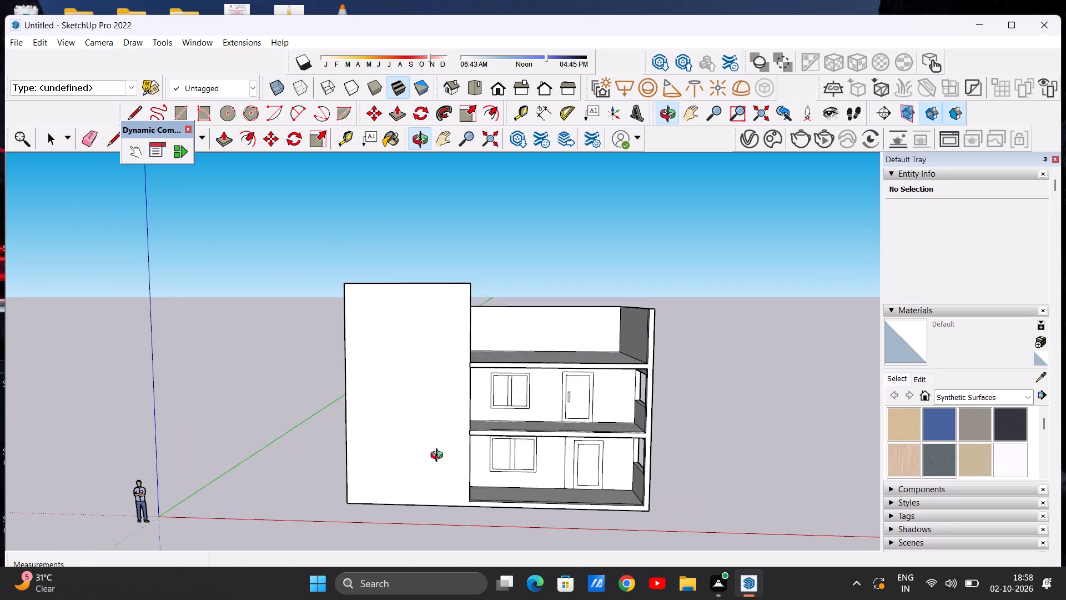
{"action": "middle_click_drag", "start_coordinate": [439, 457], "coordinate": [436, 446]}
Push/Pull the narrow top face along the upper-storey floor slab's front edge upward about 2' 2" as a low parapet.
{"action": "scroll", "coordinate": [609, 436], "scroll_direction": "up", "scroll_amount": 1}
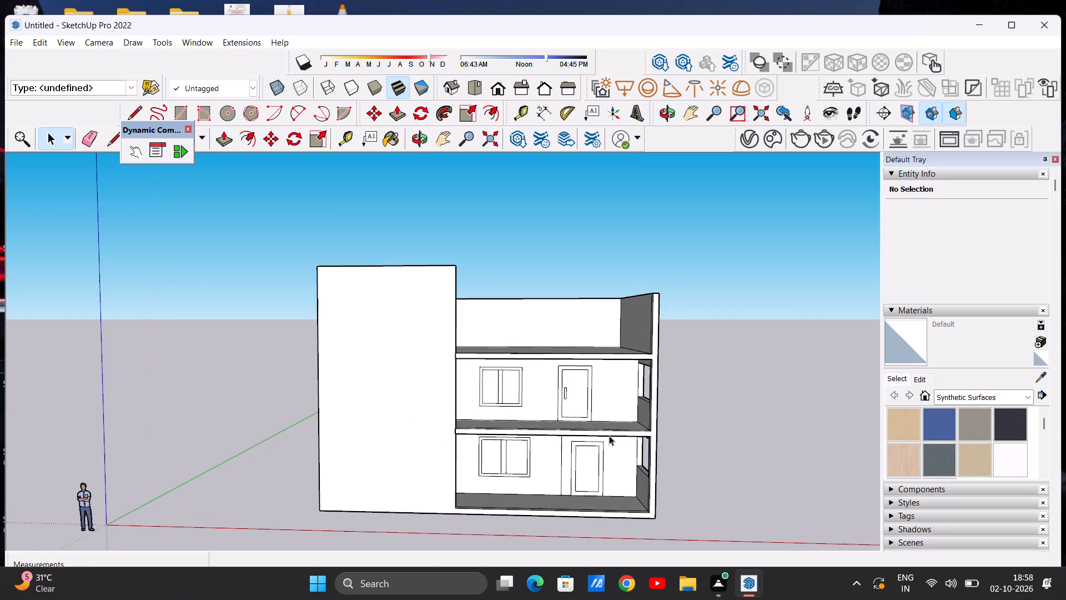
{"action": "scroll", "coordinate": [609, 436], "scroll_direction": "up", "scroll_amount": 1}
{"action": "middle_click_drag", "start_coordinate": [553, 435], "coordinate": [544, 553]}
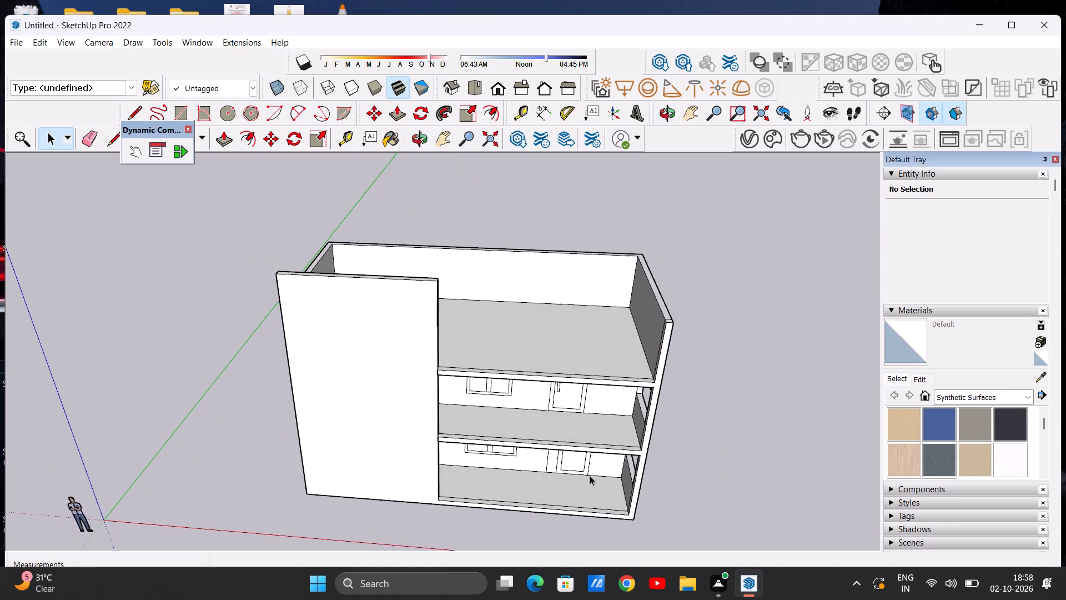
{"action": "scroll", "coordinate": [628, 439], "scroll_direction": "up", "scroll_amount": 7}
{"action": "middle_click_drag", "start_coordinate": [633, 457], "coordinate": [636, 481]}
{"action": "scroll", "coordinate": [653, 460], "scroll_direction": "down", "scroll_amount": 3}
{"action": "scroll", "coordinate": [648, 456], "scroll_direction": "up", "scroll_amount": 5}
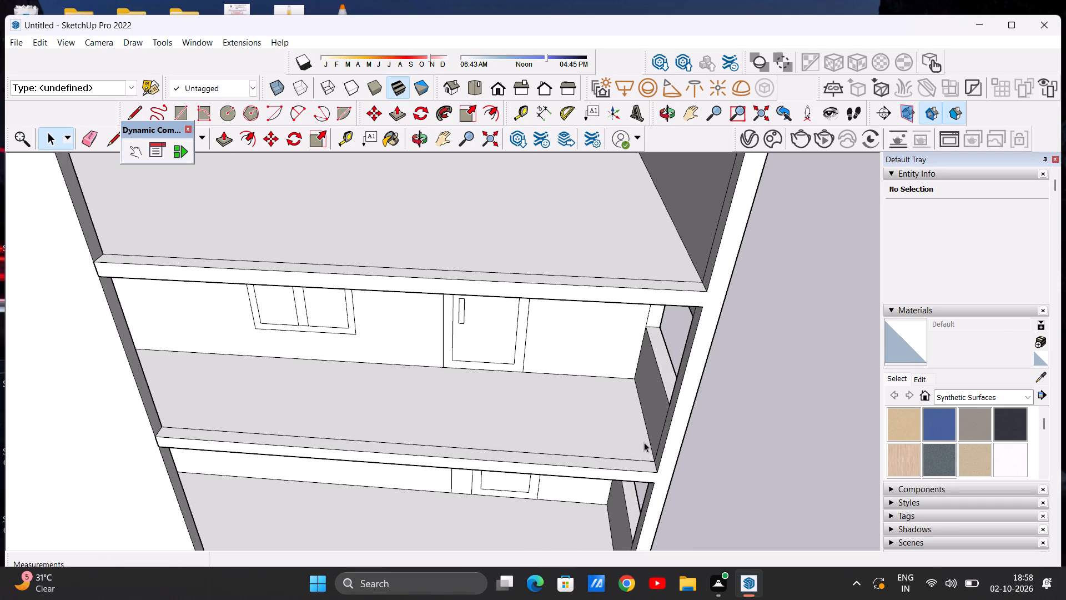
{"action": "key", "text": "p"}
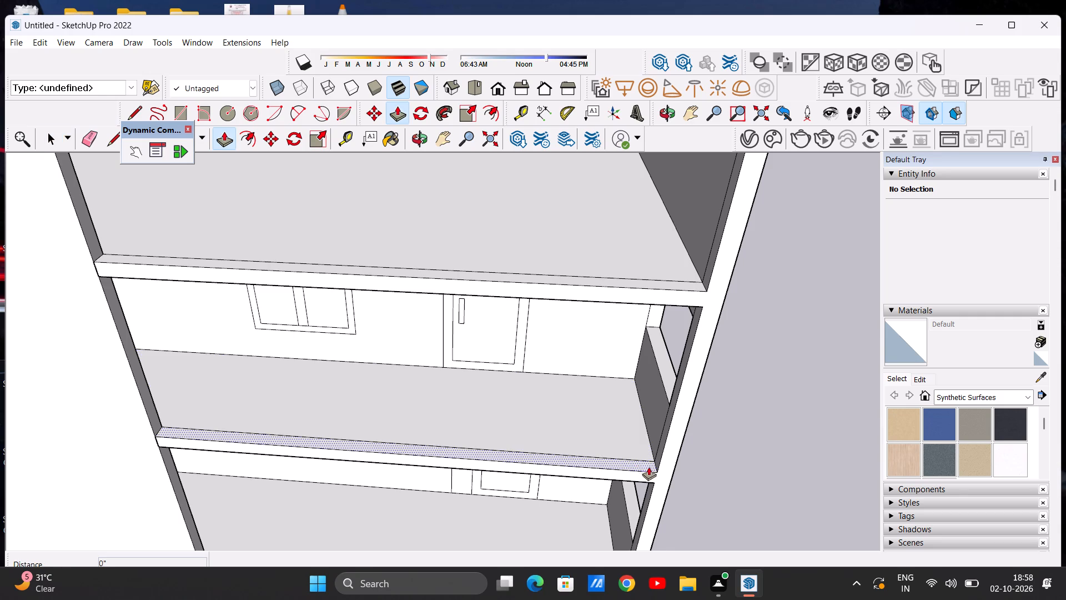
{"action": "scroll", "coordinate": [644, 458], "scroll_direction": "up", "scroll_amount": 8}
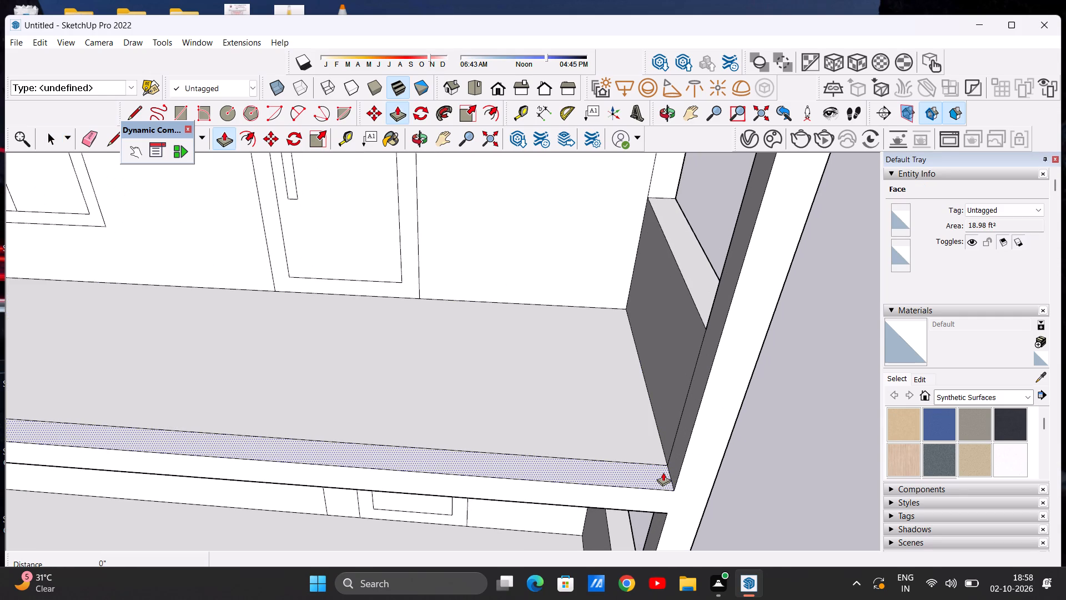
{"action": "left_click", "coordinate": [663, 472]}
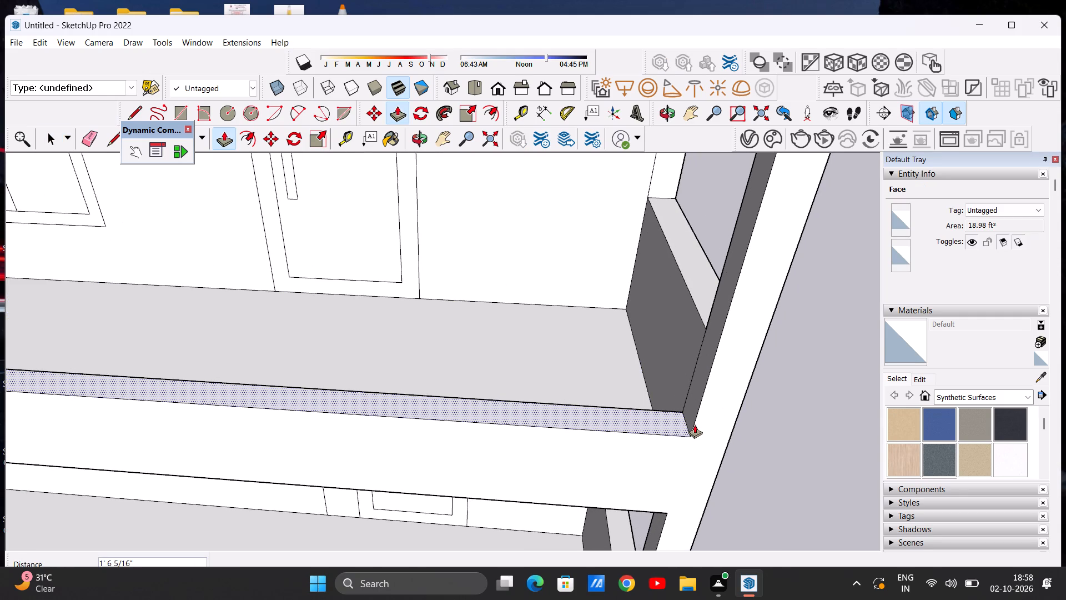
{"action": "scroll", "coordinate": [695, 424], "scroll_direction": "down", "scroll_amount": 11}
{"action": "middle_click_drag", "start_coordinate": [696, 431], "coordinate": [695, 392]}
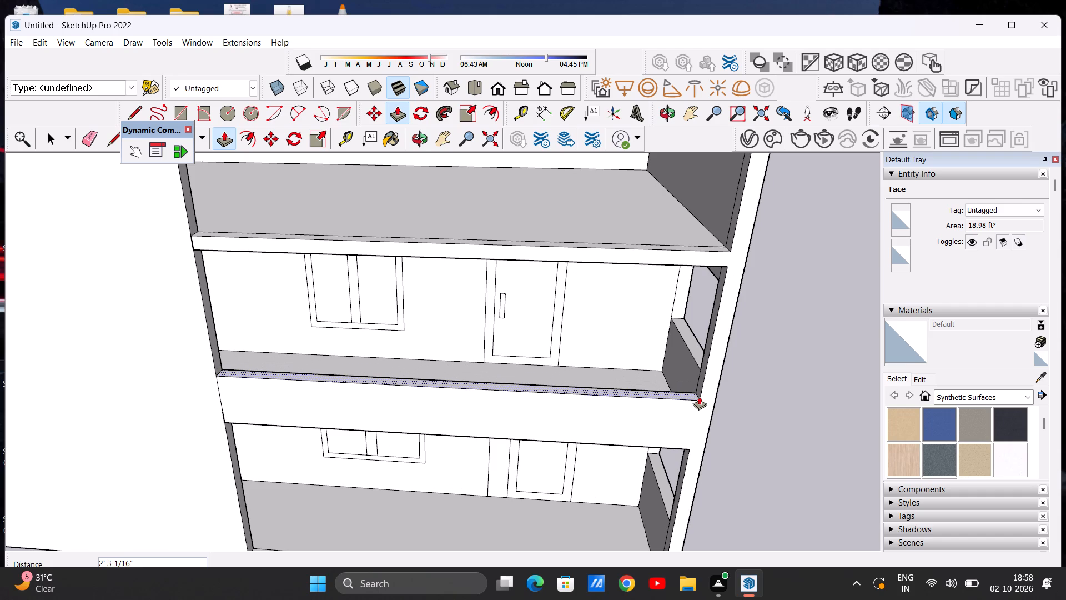
{"action": "left_click", "coordinate": [699, 398]}
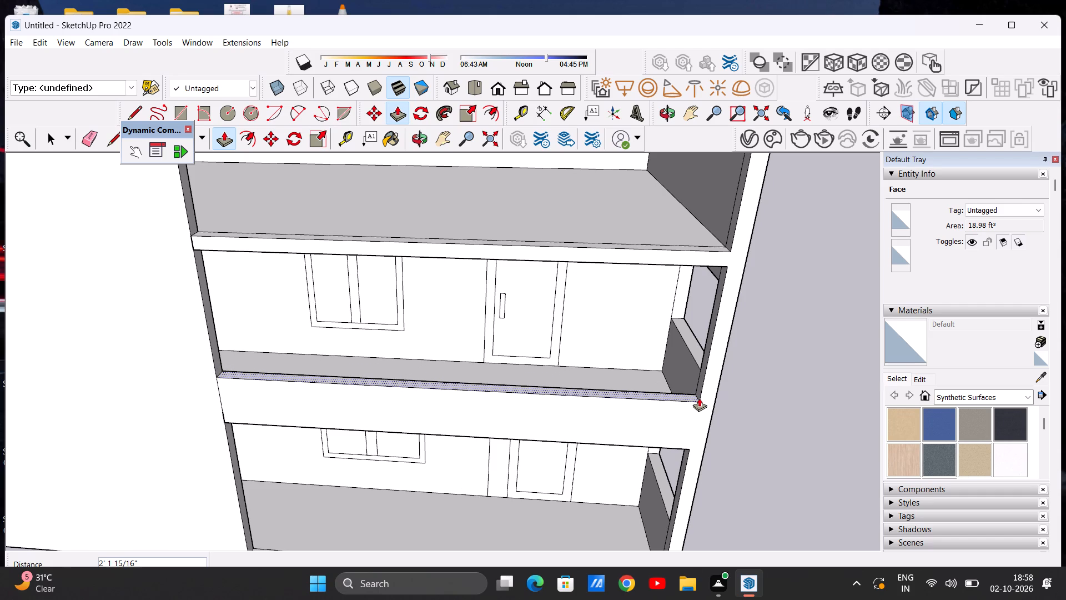
{"action": "key", "text": "space"}
Push/Pull the top face of the upper-storey front parapet down about 6".
{"action": "scroll", "coordinate": [632, 389], "scroll_direction": "down", "scroll_amount": 6}
{"action": "middle_click_drag", "start_coordinate": [612, 421], "coordinate": [614, 346]}
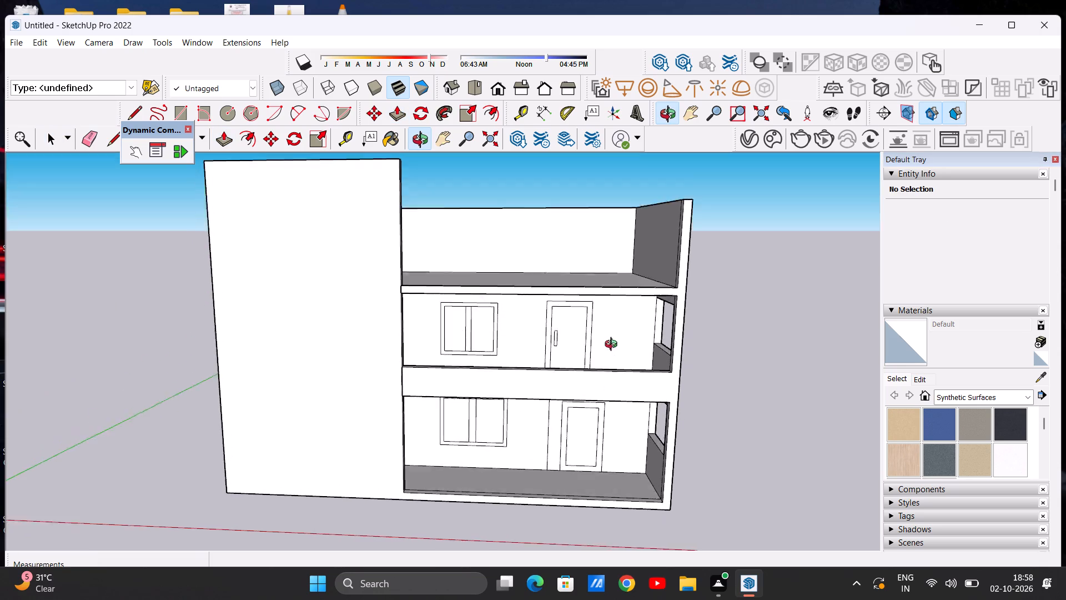
{"action": "middle_click_drag", "start_coordinate": [614, 346], "coordinate": [612, 325]}
{"action": "middle_click_drag", "start_coordinate": [585, 479], "coordinate": [579, 474]}
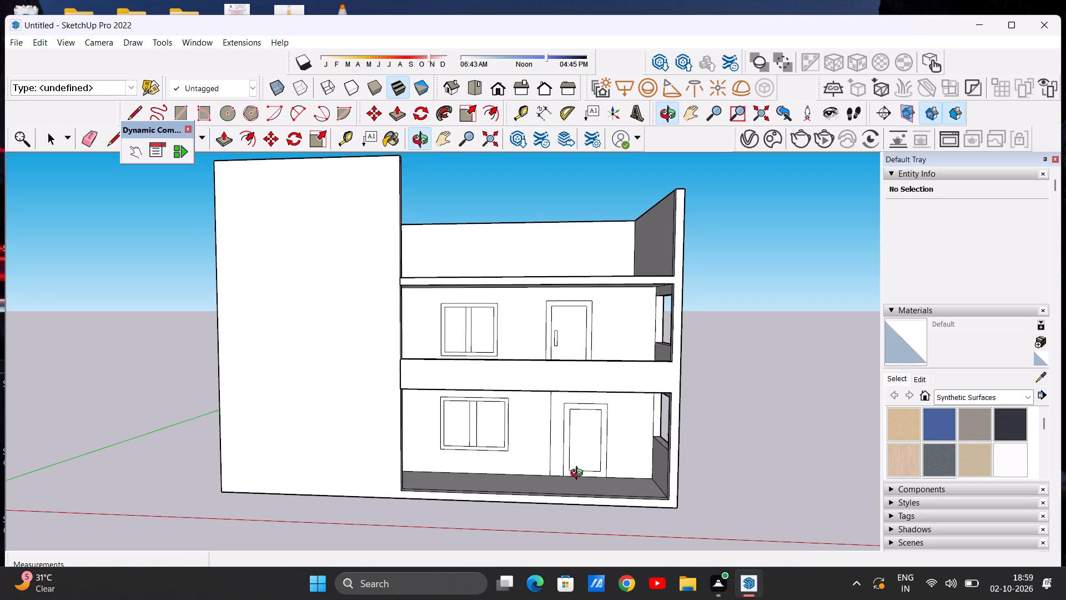
{"action": "middle_click_drag", "start_coordinate": [579, 474], "coordinate": [583, 468]}
{"action": "scroll", "coordinate": [575, 488], "scroll_direction": "down", "scroll_amount": 2}
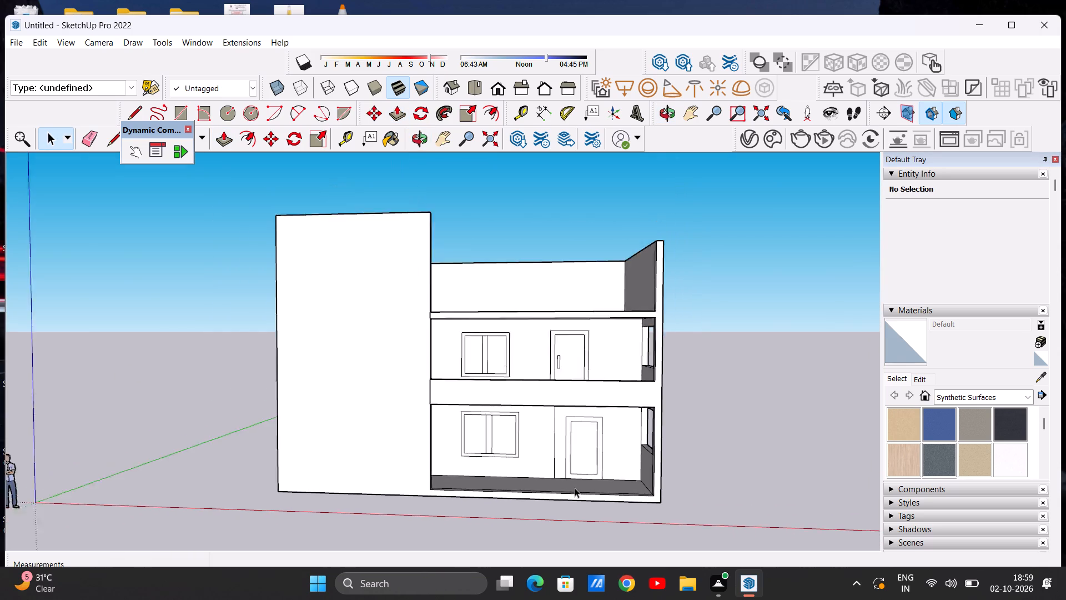
{"action": "scroll", "coordinate": [575, 488], "scroll_direction": "down", "scroll_amount": 2}
{"action": "scroll", "coordinate": [600, 393], "scroll_direction": "up", "scroll_amount": 6}
{"action": "middle_click_drag", "start_coordinate": [624, 427], "coordinate": [630, 481]}
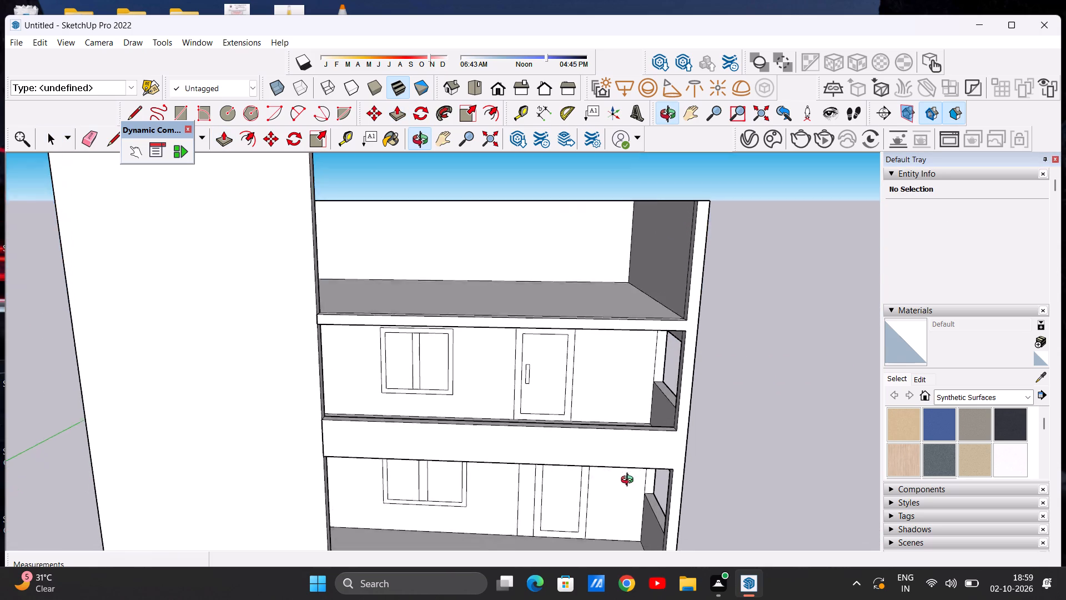
{"action": "middle_click_drag", "start_coordinate": [630, 481], "coordinate": [624, 535]}
{"action": "scroll", "coordinate": [636, 464], "scroll_direction": "up", "scroll_amount": 7}
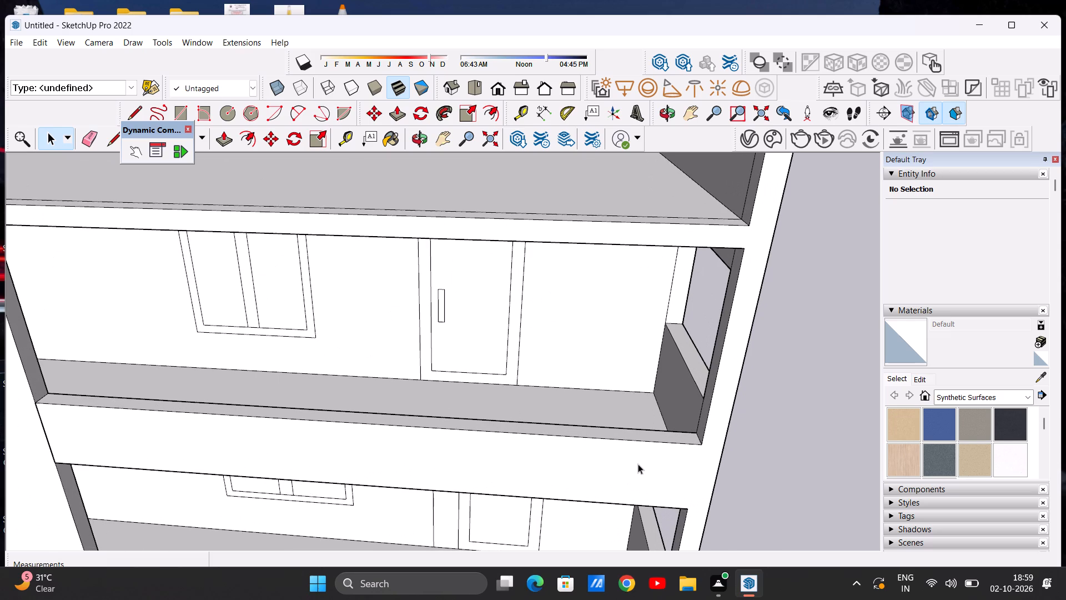
{"action": "key", "text": "p"}
{"action": "left_click", "coordinate": [672, 432]}
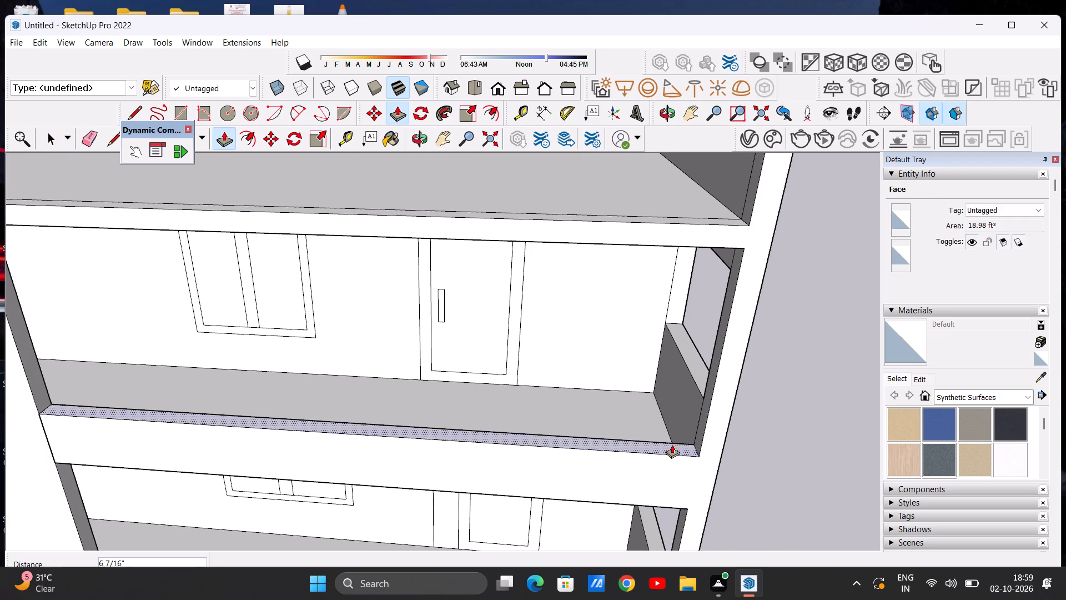
{"action": "left_click", "coordinate": [672, 444]}
{"action": "key", "text": "space"}
Examine the front elevation, both storeys' slab-edge beams and the open-side corner column from the front.
{"action": "scroll", "coordinate": [640, 466], "scroll_direction": "down", "scroll_amount": 9}
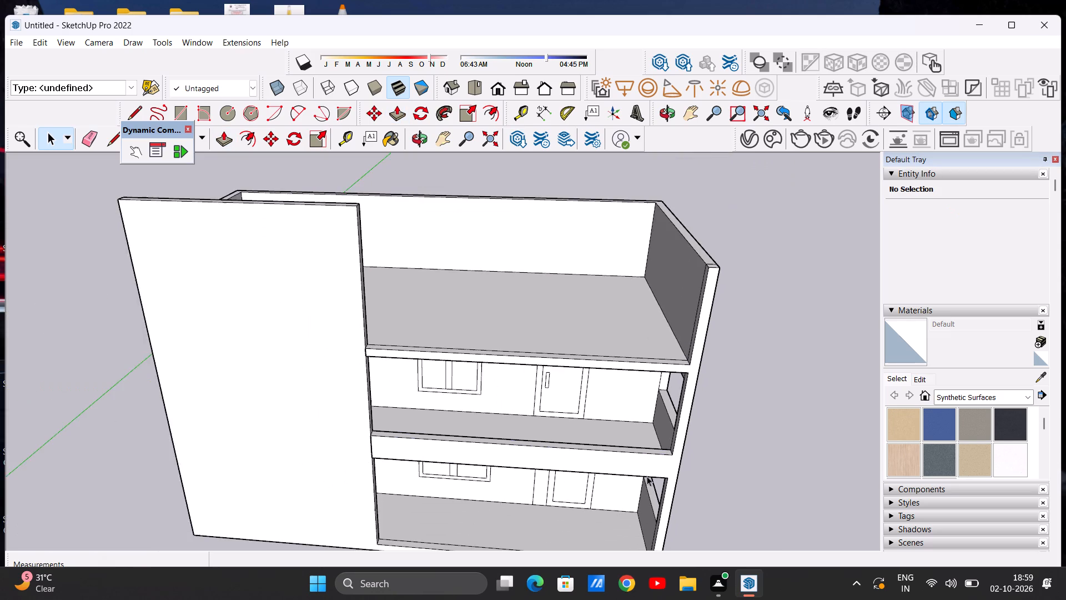
{"action": "middle_click_drag", "start_coordinate": [647, 507], "coordinate": [661, 412]}
{"action": "scroll", "coordinate": [590, 478], "scroll_direction": "down", "scroll_amount": 7}
{"action": "scroll", "coordinate": [585, 511], "scroll_direction": "up", "scroll_amount": 3}
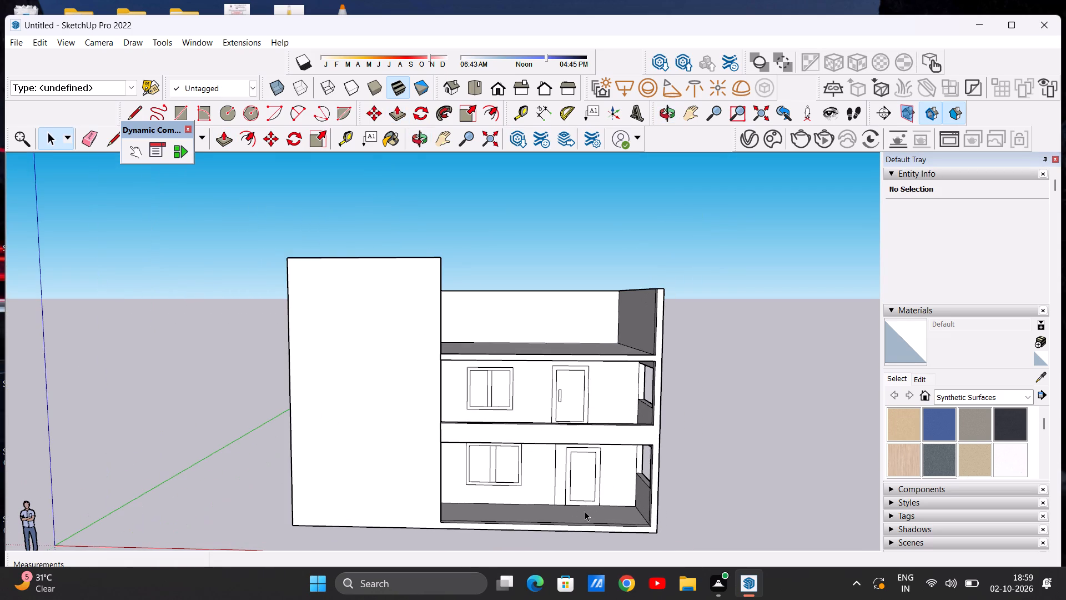
{"action": "scroll", "coordinate": [577, 521], "scroll_direction": "down", "scroll_amount": 2}
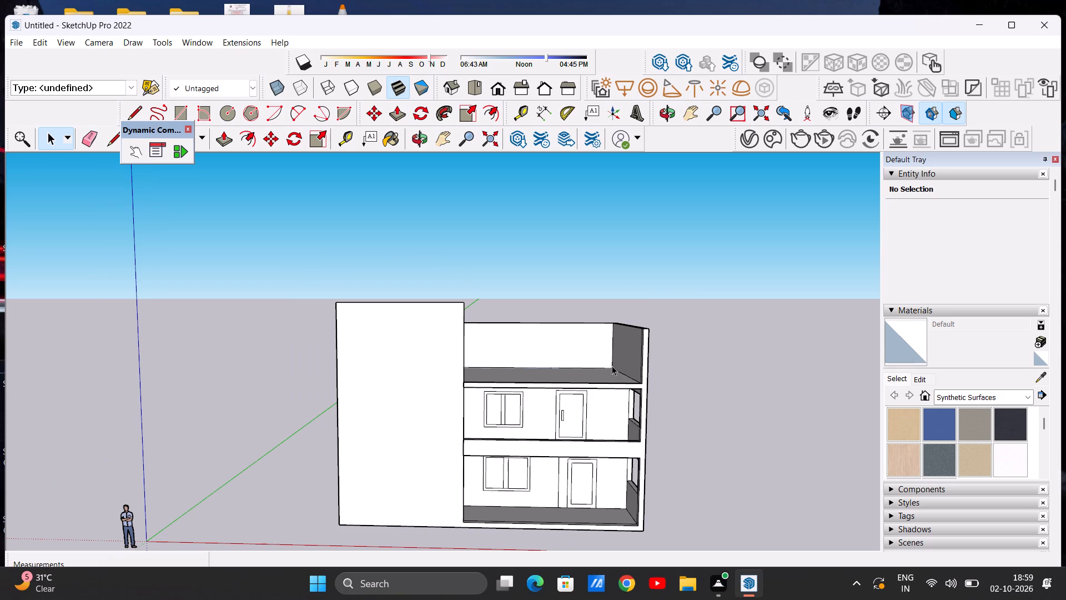
{"action": "scroll", "coordinate": [627, 468], "scroll_direction": "up", "scroll_amount": 6}
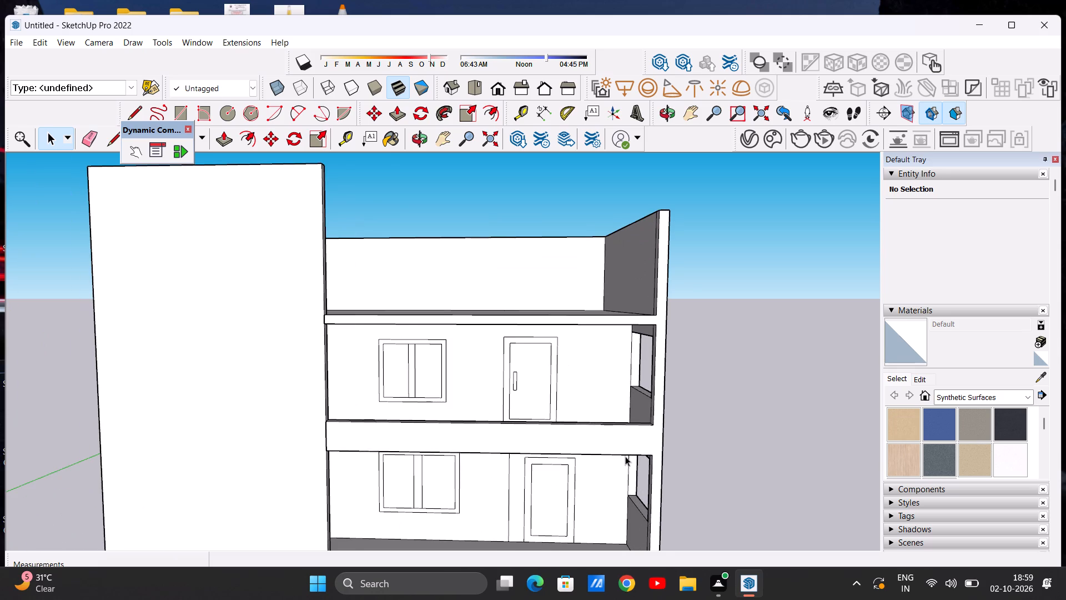
{"action": "scroll", "coordinate": [632, 428], "scroll_direction": "down", "scroll_amount": 1}
Draw a circle of about 1 5/8" radius on the upper-storey corner column's inner face, just below the side opening's sill level.
{"action": "middle_click_drag", "start_coordinate": [637, 424], "coordinate": [703, 452]}
{"action": "scroll", "coordinate": [645, 395], "scroll_direction": "up", "scroll_amount": 3}
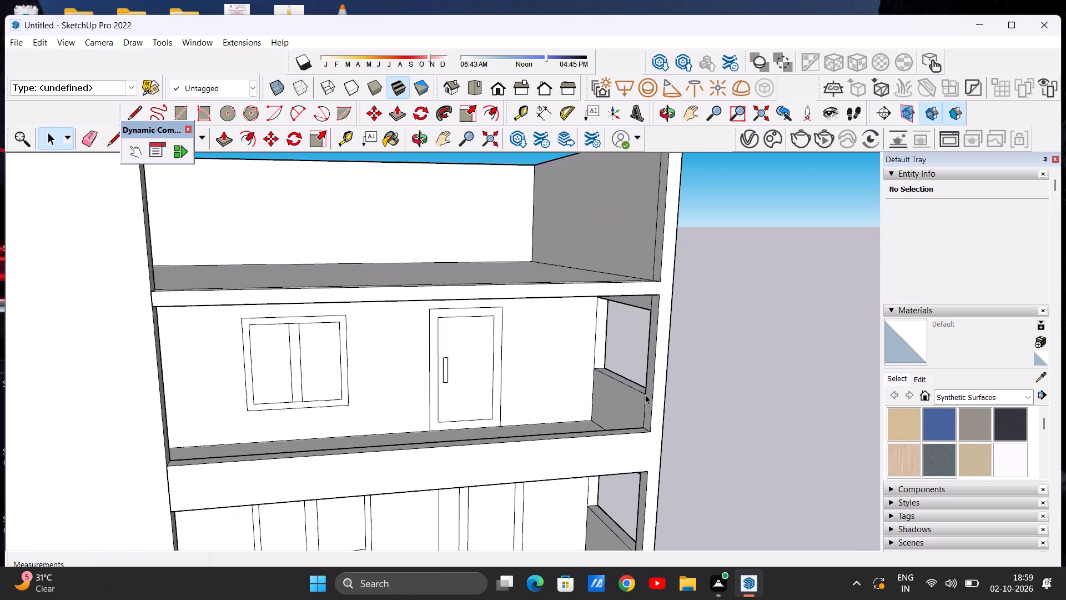
{"action": "scroll", "coordinate": [645, 394], "scroll_direction": "up", "scroll_amount": 7}
{"action": "middle_click_drag", "start_coordinate": [637, 416], "coordinate": [671, 413]}
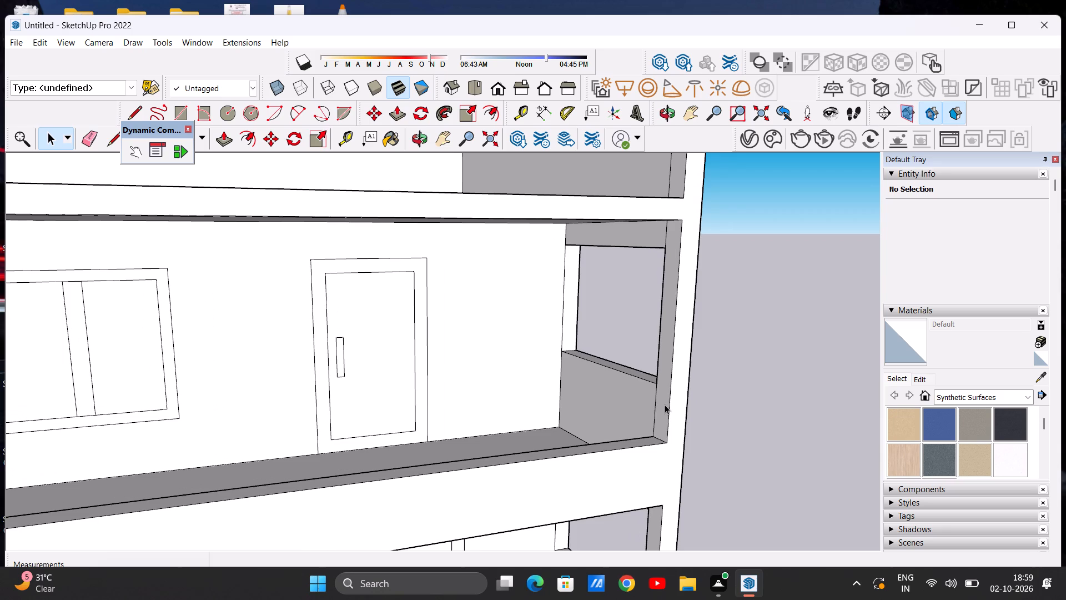
{"action": "scroll", "coordinate": [664, 398], "scroll_direction": "up", "scroll_amount": 5}
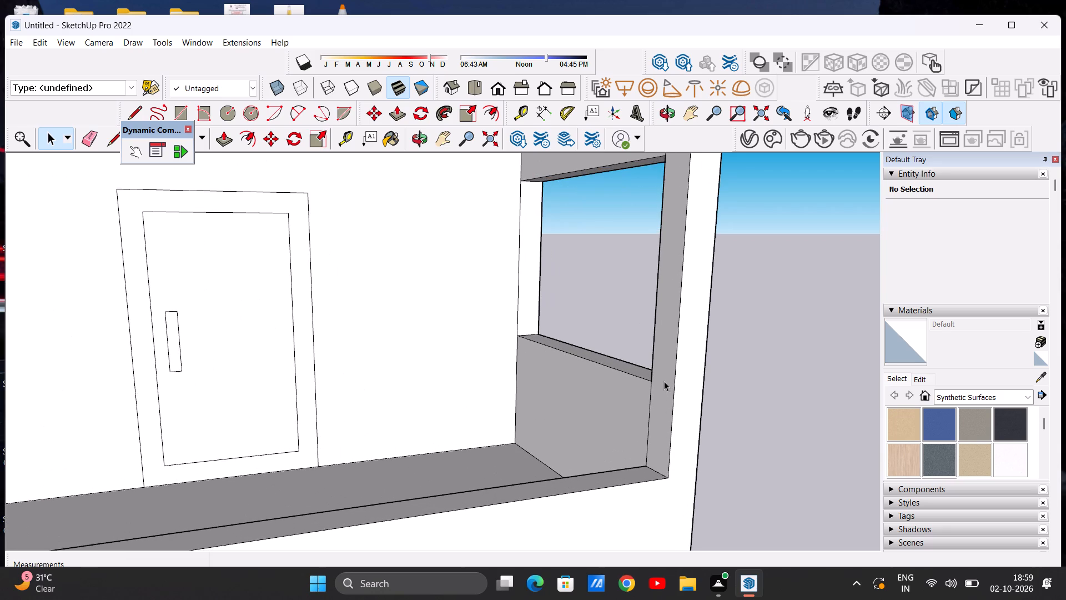
{"action": "key", "text": "c"}
{"action": "scroll", "coordinate": [656, 381], "scroll_direction": "down", "scroll_amount": 4}
{"action": "scroll", "coordinate": [652, 401], "scroll_direction": "up", "scroll_amount": 11}
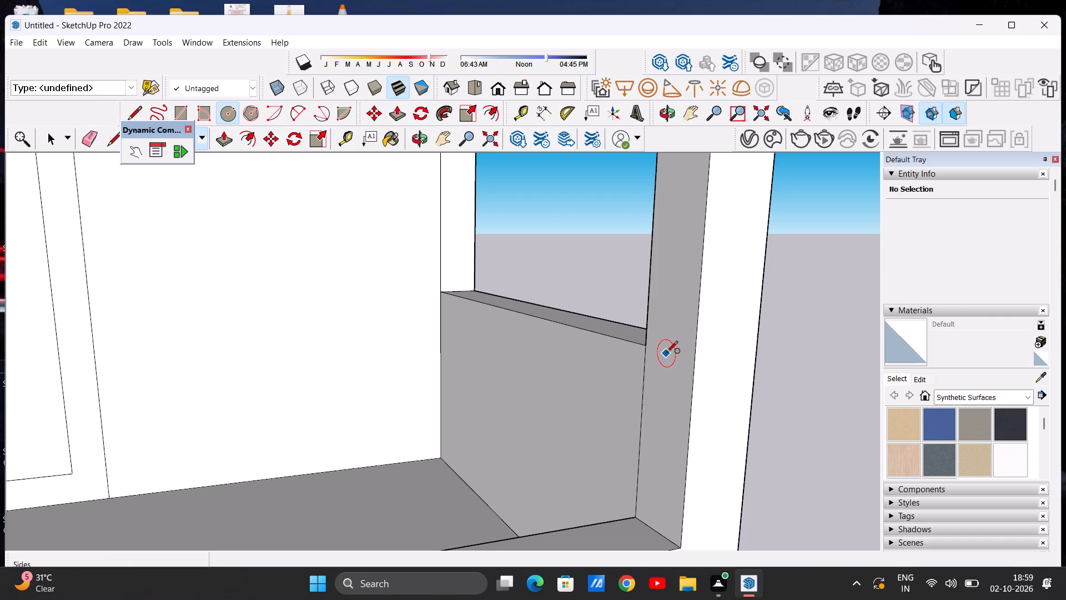
{"action": "left_click", "coordinate": [668, 354]}
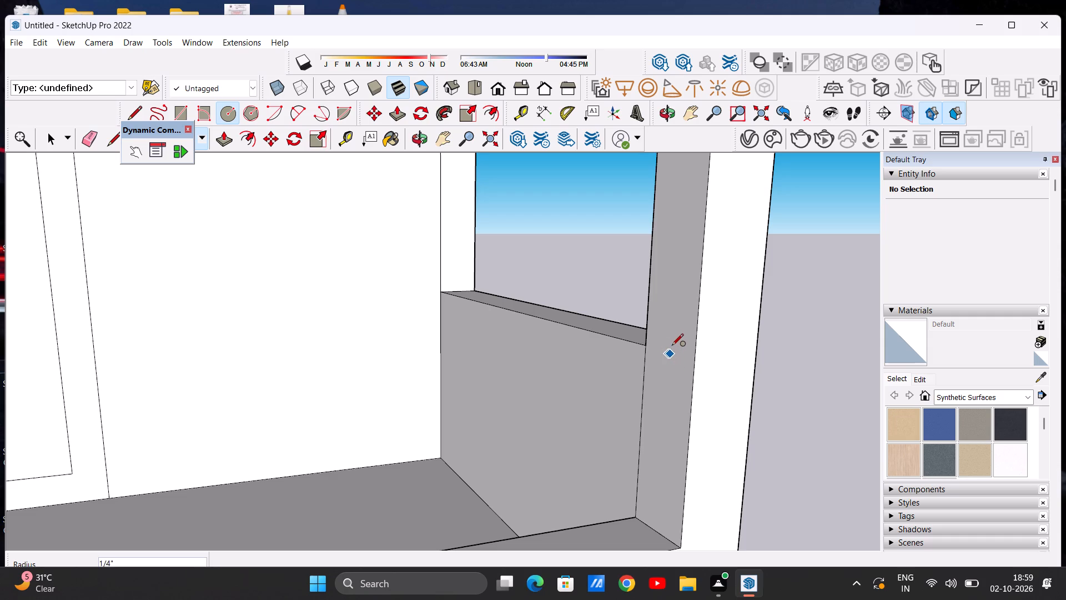
{"action": "left_click", "coordinate": [672, 341]}
{"action": "key", "text": "space"}
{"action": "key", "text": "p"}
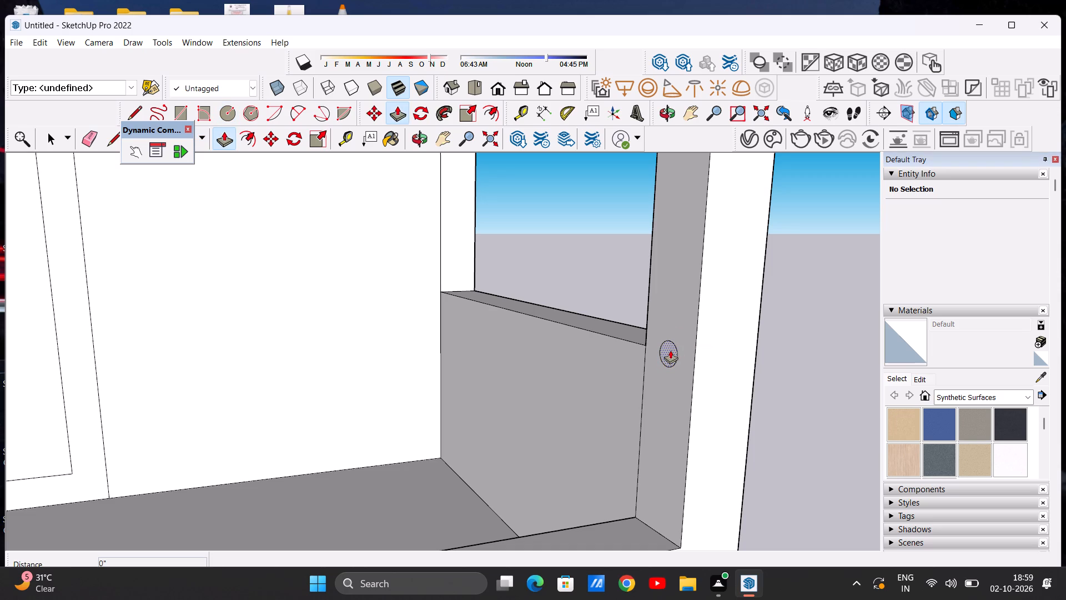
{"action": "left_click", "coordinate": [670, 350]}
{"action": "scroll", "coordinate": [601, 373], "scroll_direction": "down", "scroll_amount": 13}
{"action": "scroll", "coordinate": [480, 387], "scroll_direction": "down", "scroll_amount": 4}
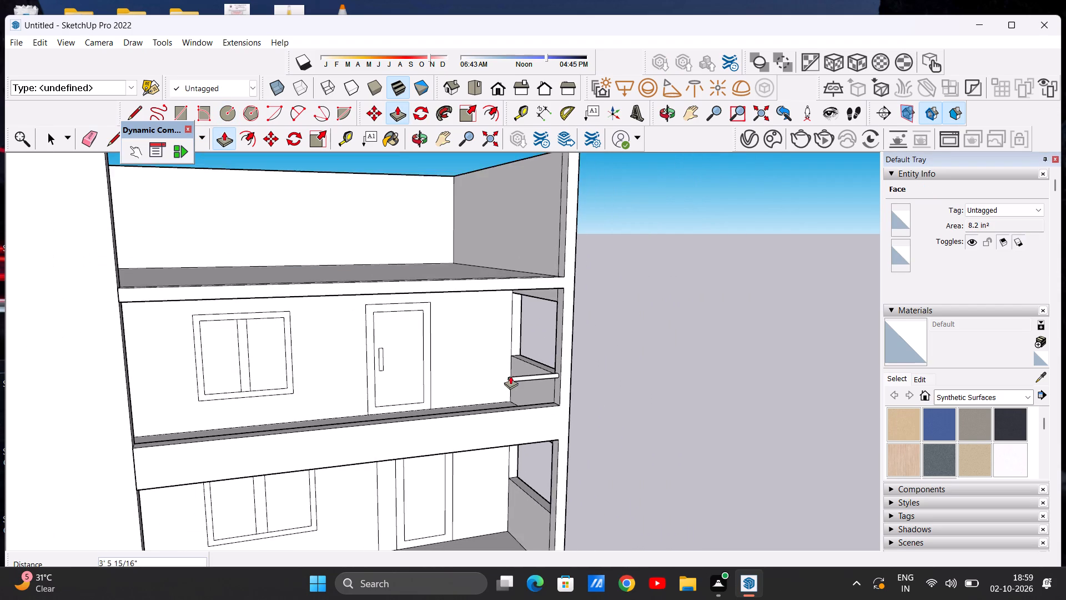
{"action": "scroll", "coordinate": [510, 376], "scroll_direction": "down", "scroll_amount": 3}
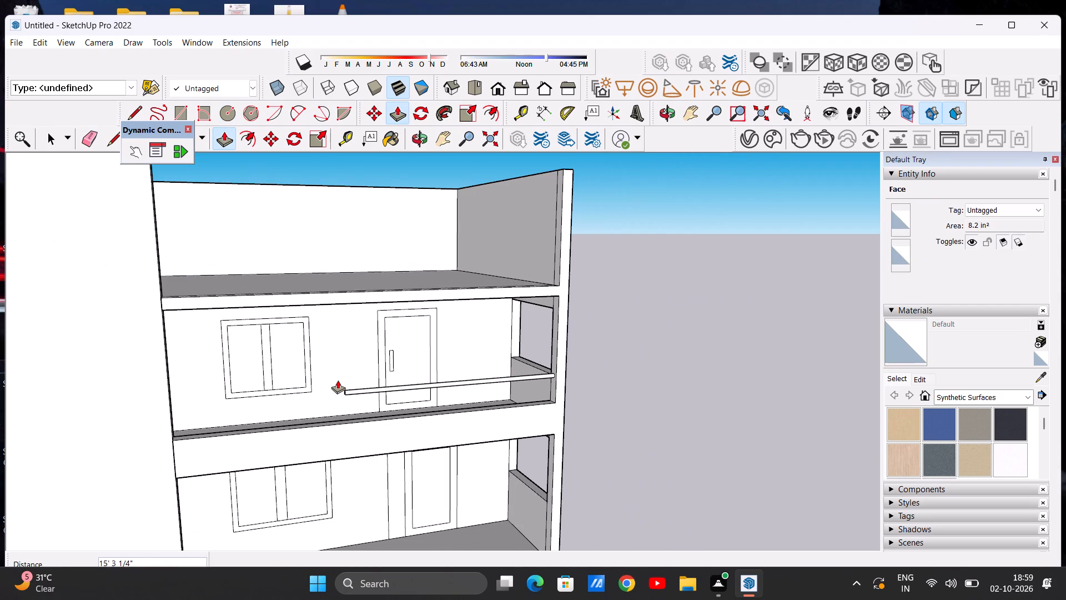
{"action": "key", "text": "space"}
Copy the column-face circle straight down about 1' 6 5/8" to near the foot of the upper-storey column.
{"action": "scroll", "coordinate": [497, 372], "scroll_direction": "up", "scroll_amount": 6}
{"action": "middle_click_drag", "start_coordinate": [521, 396], "coordinate": [571, 397]}
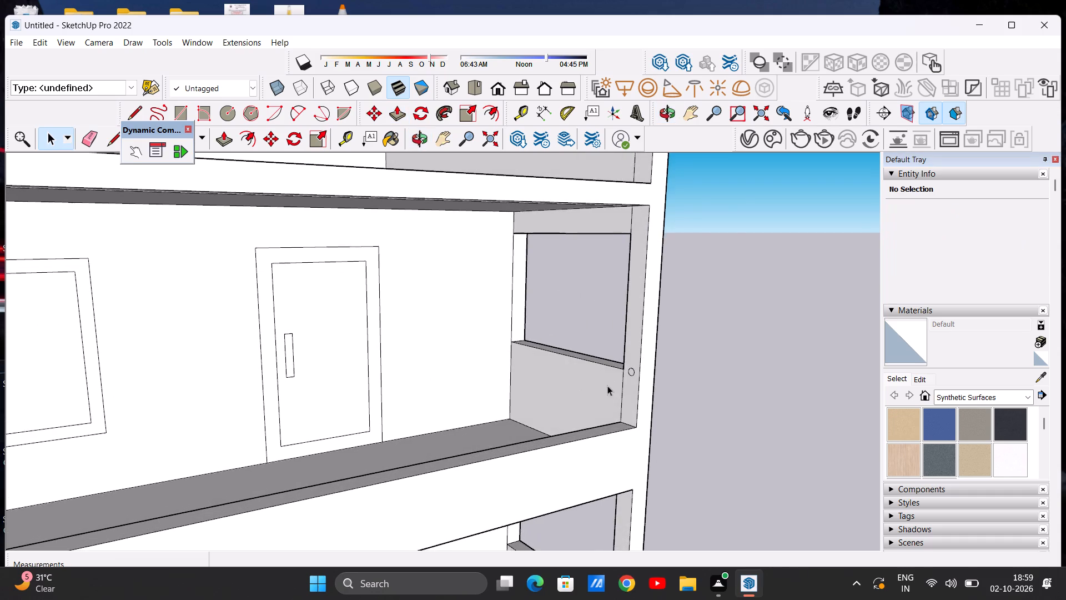
{"action": "scroll", "coordinate": [622, 383], "scroll_direction": "up", "scroll_amount": 14}
{"action": "double_click", "coordinate": [636, 346]}
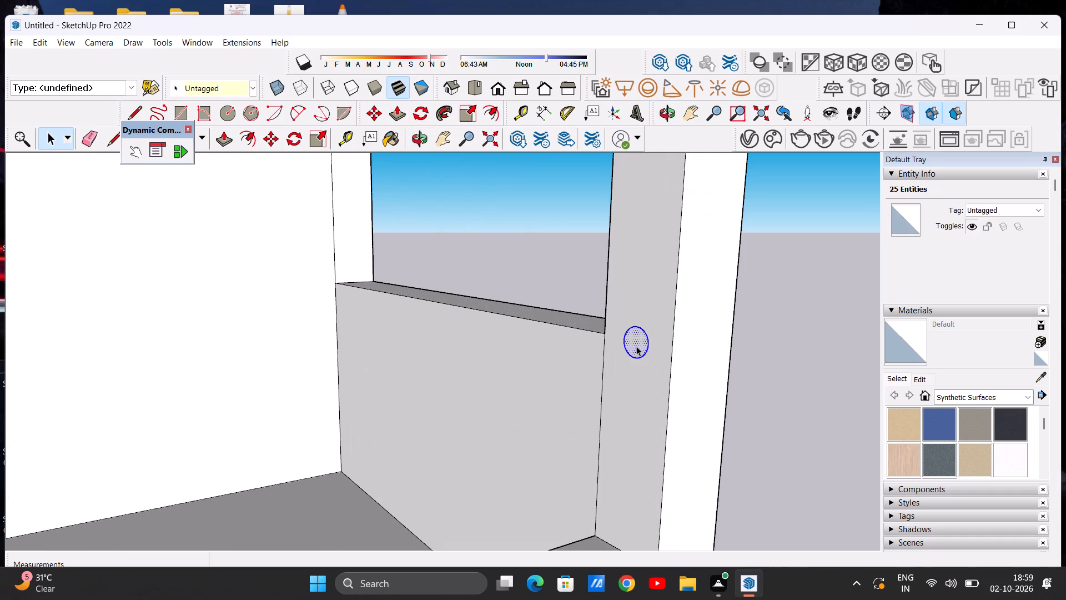
{"action": "key", "text": "m"}
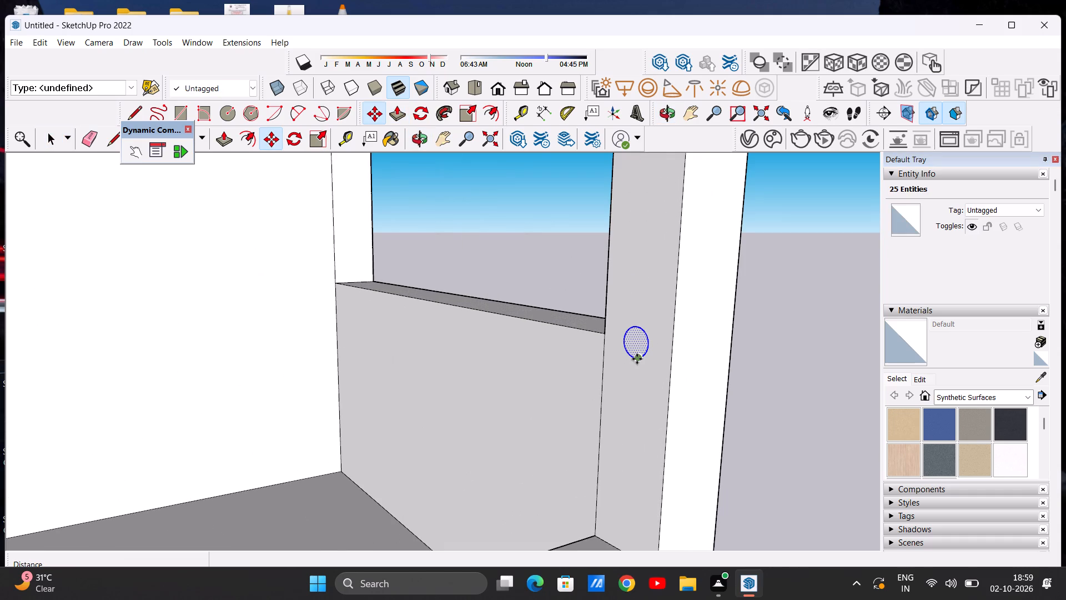
{"action": "left_click", "coordinate": [637, 359]}
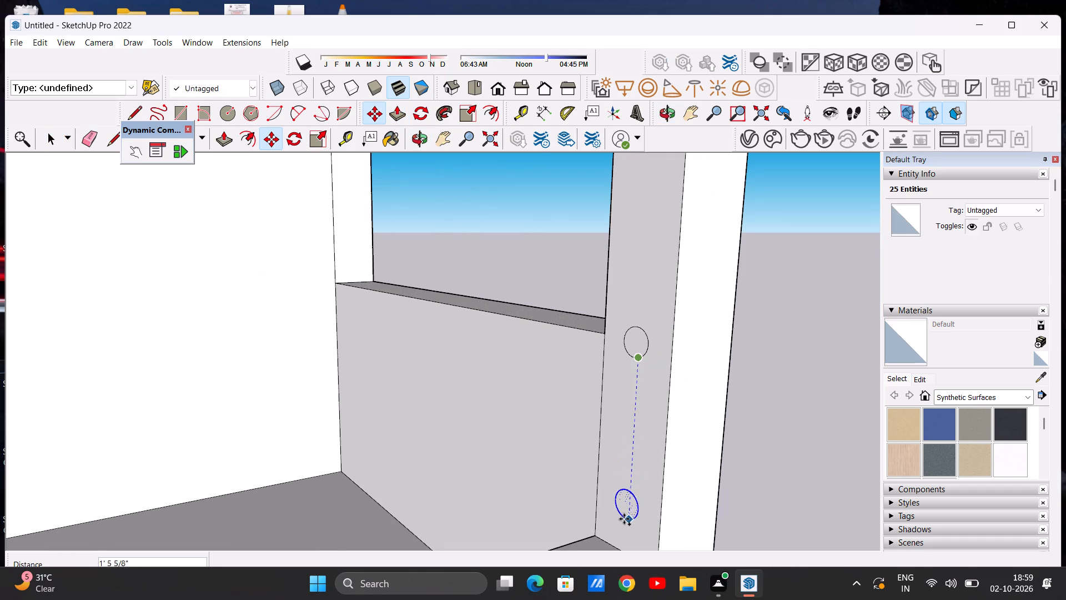
{"action": "left_click", "coordinate": [625, 527]}
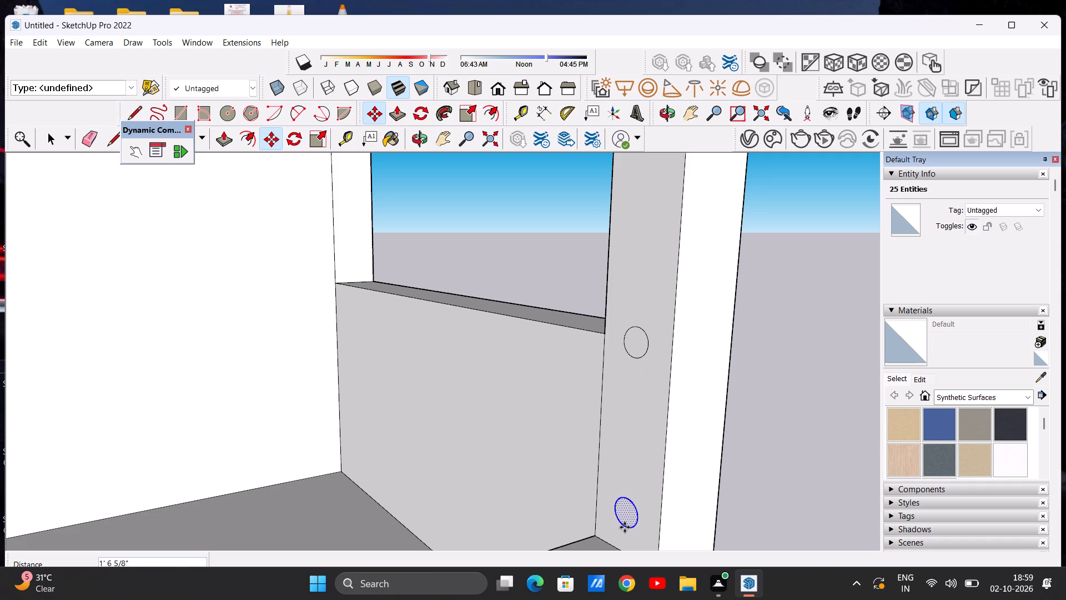
Add two circle copies between the existing pair, one about 1' 1" above the bottom circle and another about 6 3/16" below that.
{"action": "left_click", "coordinate": [626, 527]}
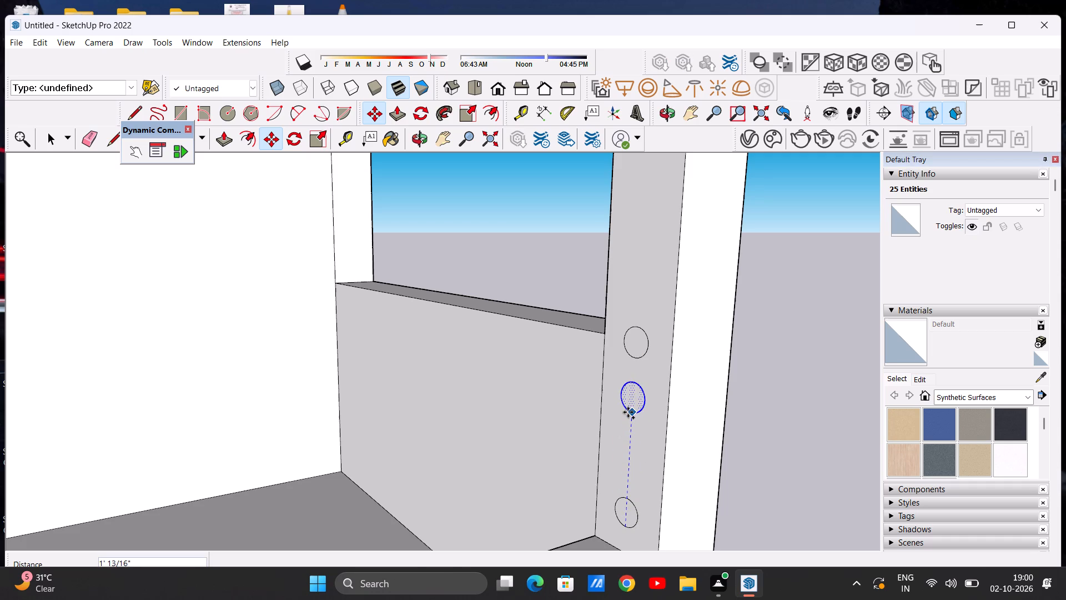
{"action": "left_click", "coordinate": [628, 412]}
{"action": "left_click", "coordinate": [640, 414]}
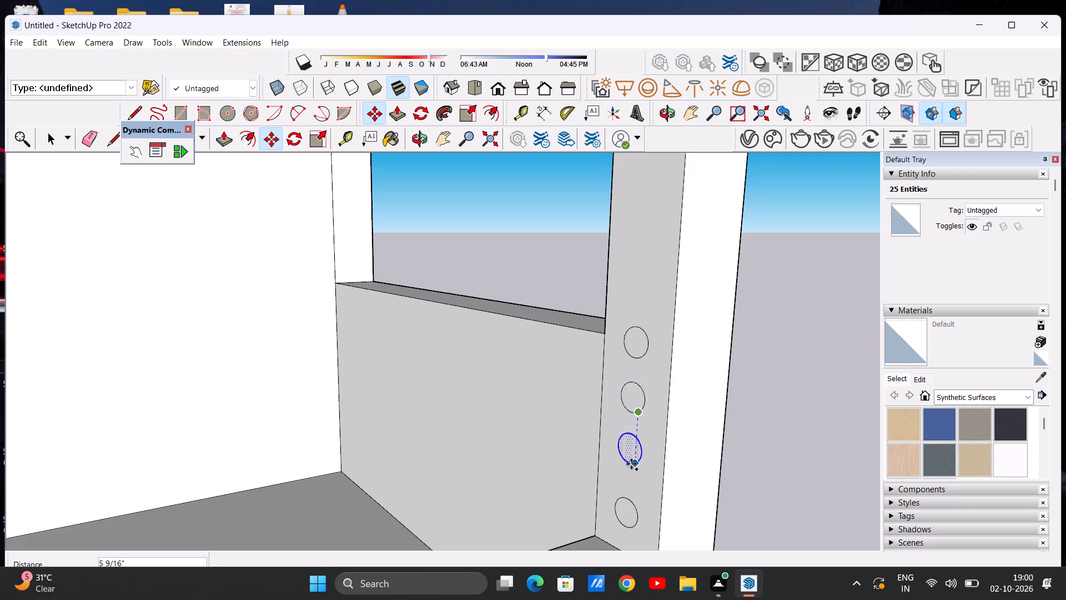
{"action": "left_click", "coordinate": [629, 468]}
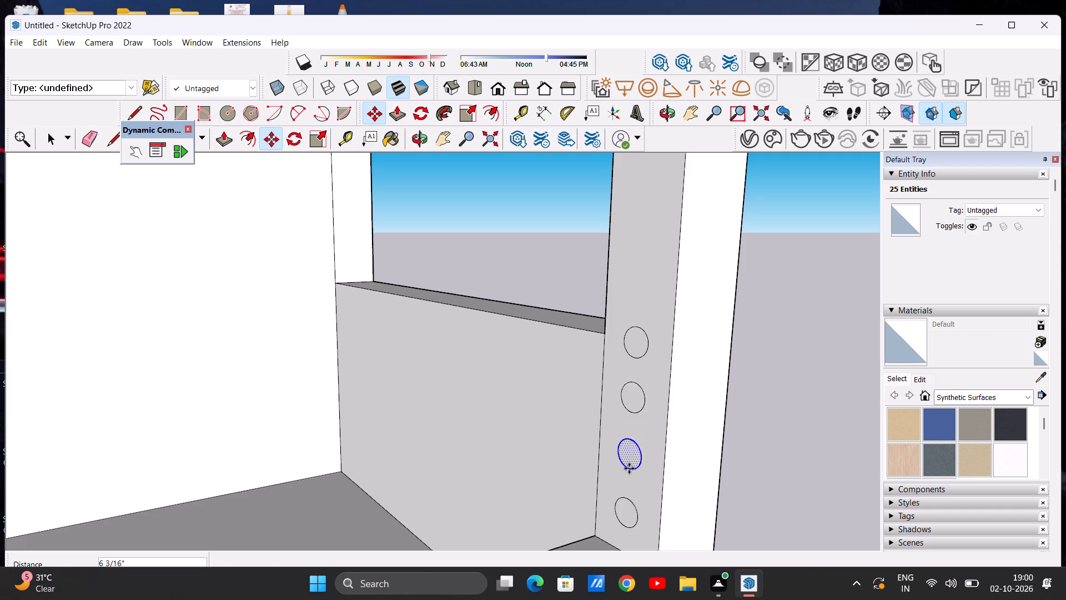
{"action": "key", "text": "space"}
{"action": "left_click", "coordinate": [743, 387]}
Push/Pull the top circle about 25' 3 3/4" across the upper-storey front to the tall wall's side face as a round railing bar.
{"action": "scroll", "coordinate": [484, 418], "scroll_direction": "down", "scroll_amount": 16}
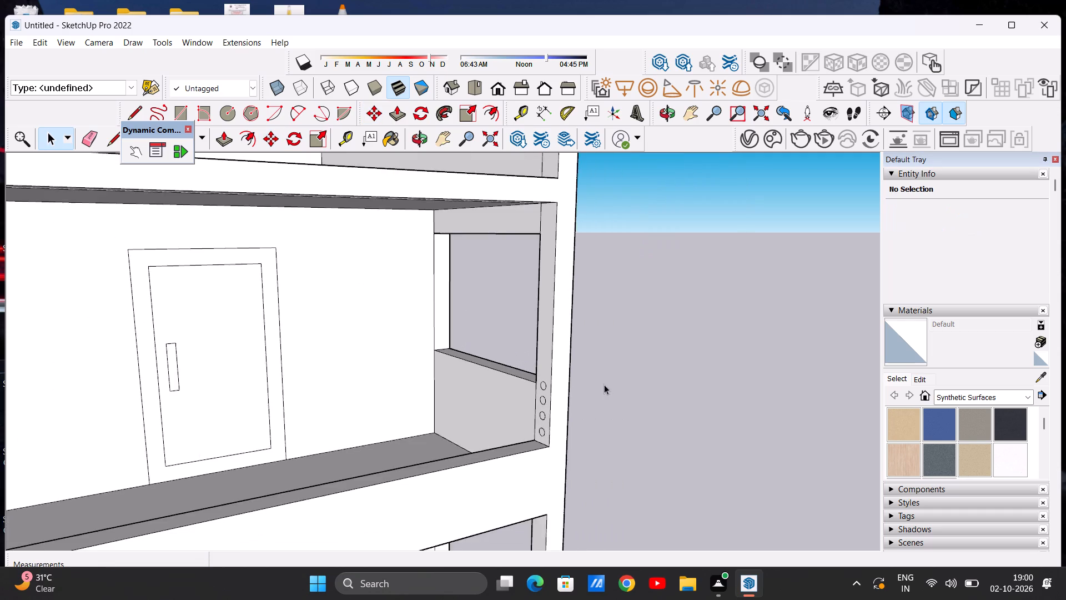
{"action": "scroll", "coordinate": [604, 384], "scroll_direction": "down", "scroll_amount": 4}
{"action": "scroll", "coordinate": [550, 392], "scroll_direction": "up", "scroll_amount": 6}
{"action": "key", "text": "p"}
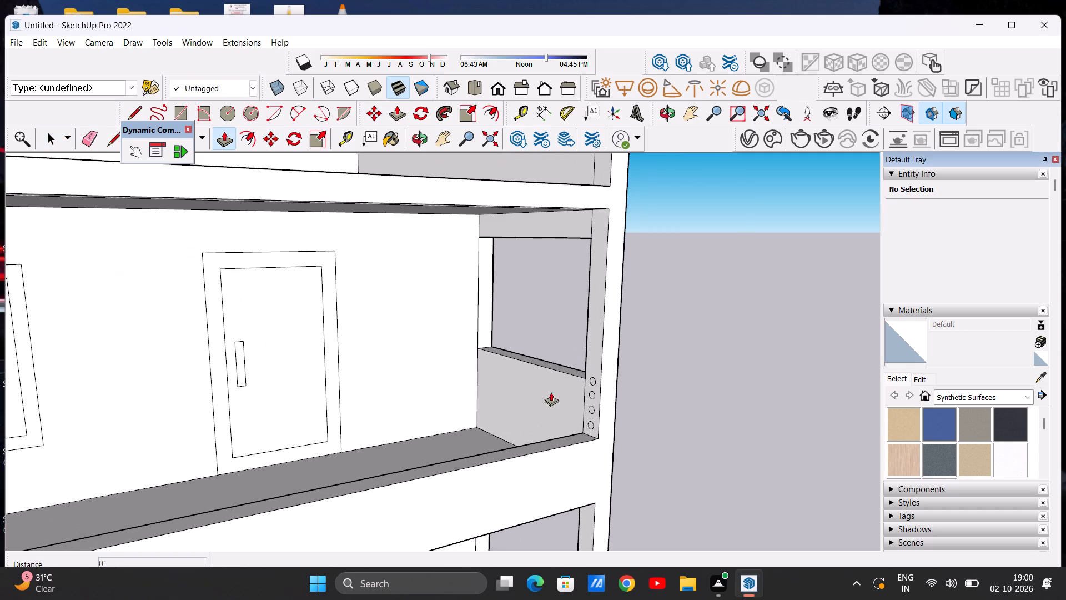
{"action": "scroll", "coordinate": [588, 381], "scroll_direction": "up", "scroll_amount": 15}
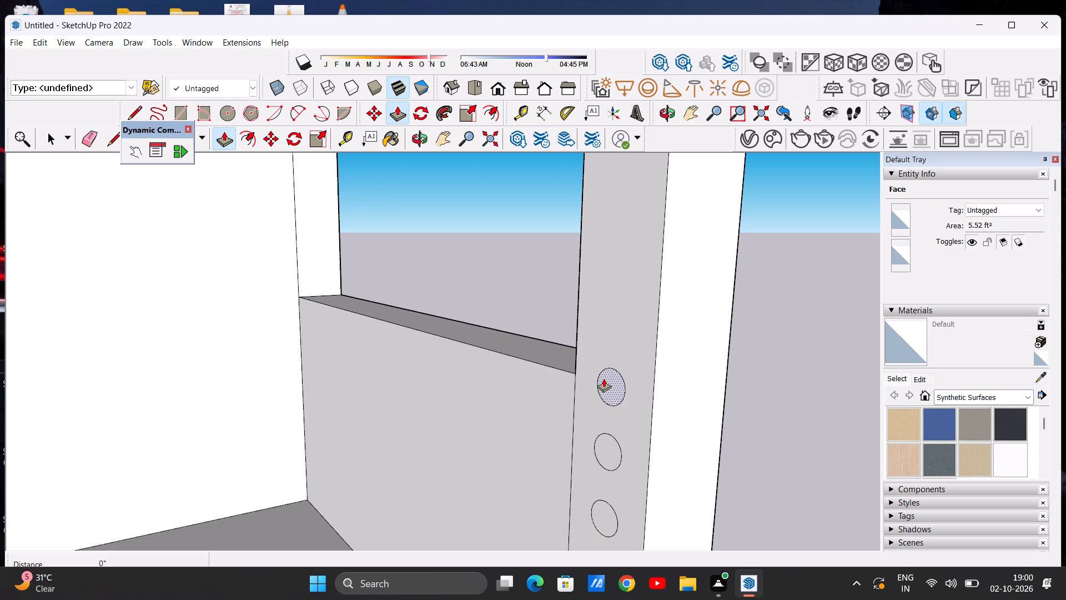
{"action": "left_click", "coordinate": [604, 378]}
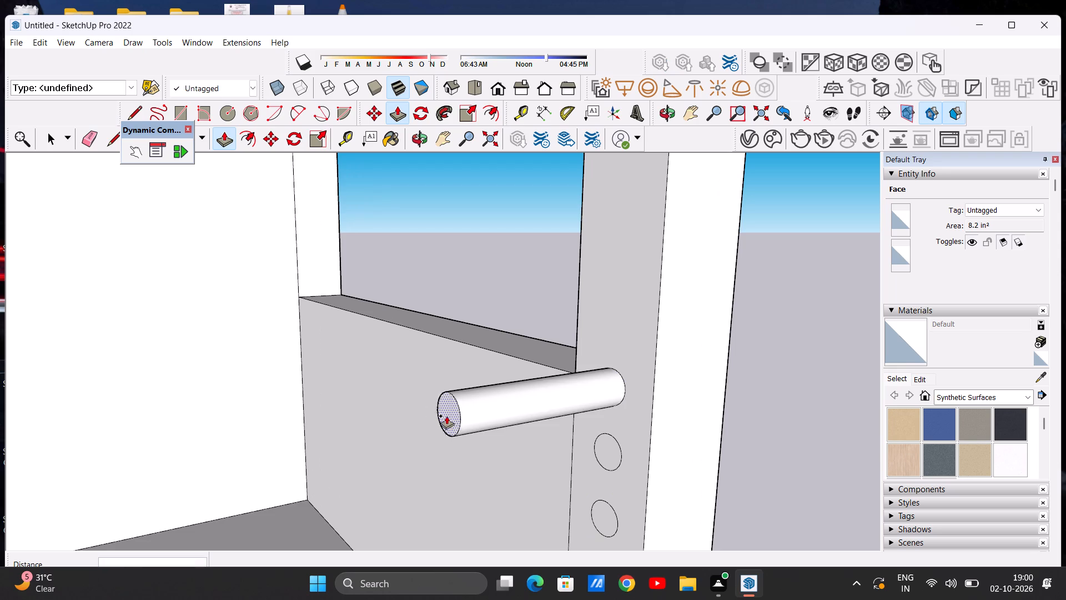
{"action": "scroll", "coordinate": [465, 414], "scroll_direction": "down", "scroll_amount": 20}
{"action": "scroll", "coordinate": [465, 414], "scroll_direction": "down", "scroll_amount": 11}
{"action": "middle_click_drag", "start_coordinate": [381, 406], "coordinate": [344, 408]}
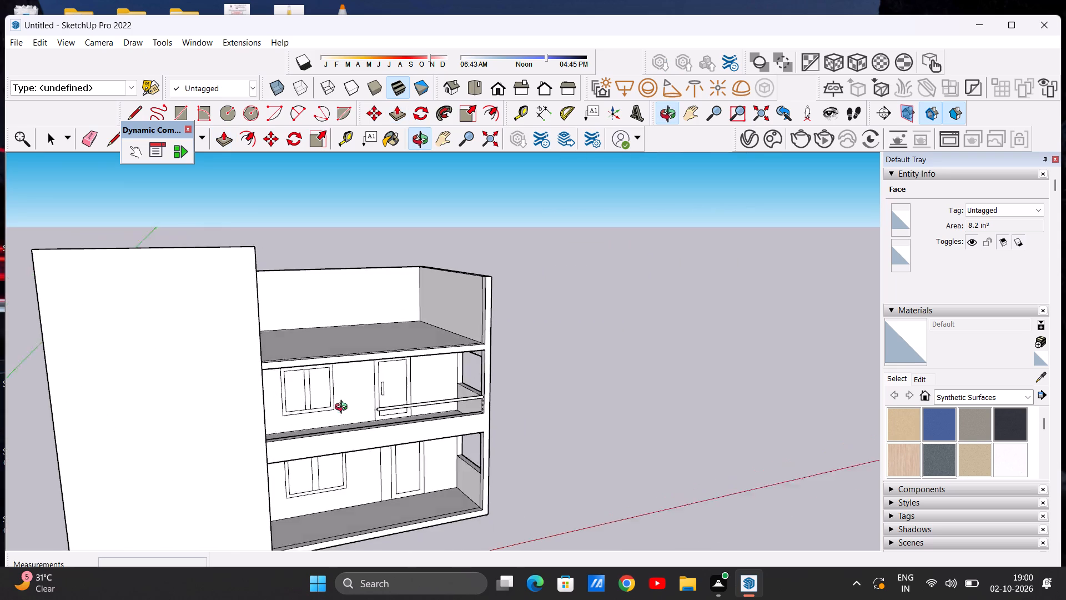
{"action": "middle_click_drag", "start_coordinate": [344, 408], "coordinate": [220, 409]}
{"action": "scroll", "coordinate": [326, 386], "scroll_direction": "up", "scroll_amount": 8}
{"action": "scroll", "coordinate": [326, 394], "scroll_direction": "down", "scroll_amount": 5}
{"action": "scroll", "coordinate": [265, 394], "scroll_direction": "up", "scroll_amount": 3}
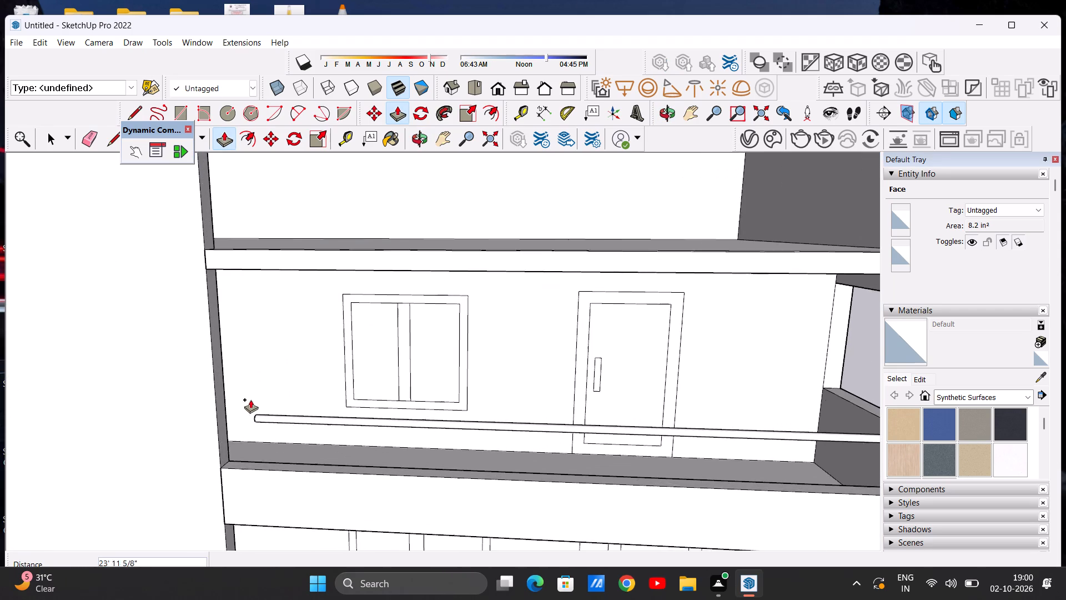
{"action": "scroll", "coordinate": [250, 399], "scroll_direction": "up", "scroll_amount": 14}
{"action": "scroll", "coordinate": [231, 434], "scroll_direction": "down", "scroll_amount": 4}
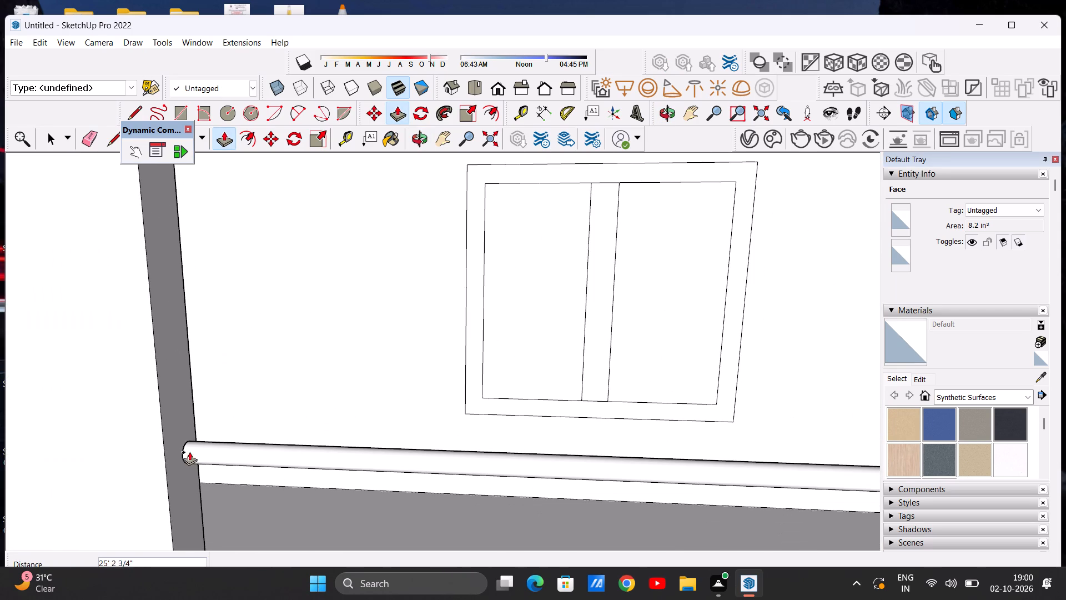
{"action": "left_click", "coordinate": [182, 428]}
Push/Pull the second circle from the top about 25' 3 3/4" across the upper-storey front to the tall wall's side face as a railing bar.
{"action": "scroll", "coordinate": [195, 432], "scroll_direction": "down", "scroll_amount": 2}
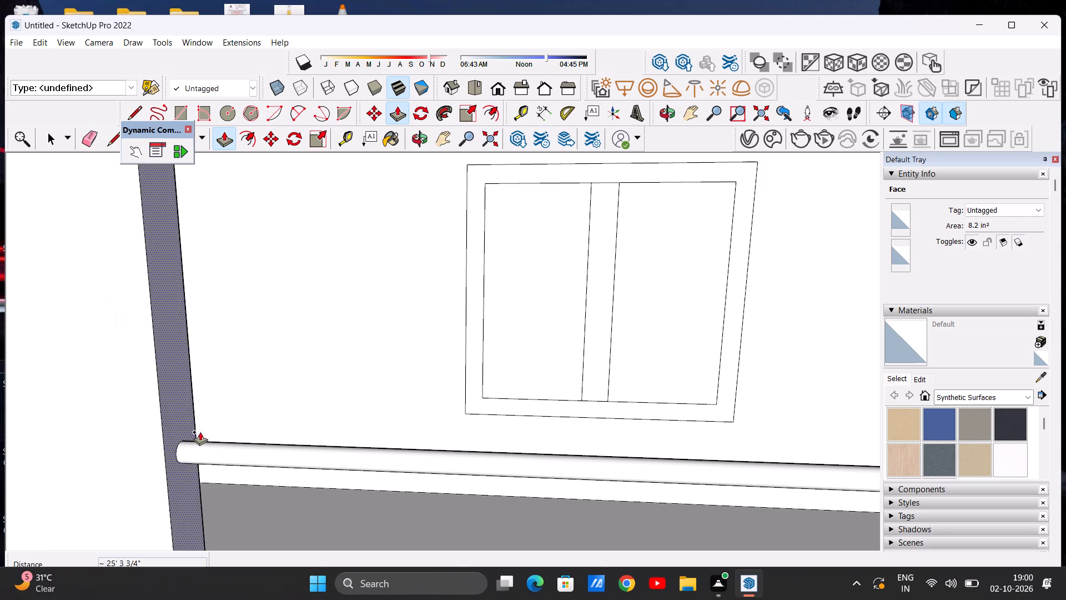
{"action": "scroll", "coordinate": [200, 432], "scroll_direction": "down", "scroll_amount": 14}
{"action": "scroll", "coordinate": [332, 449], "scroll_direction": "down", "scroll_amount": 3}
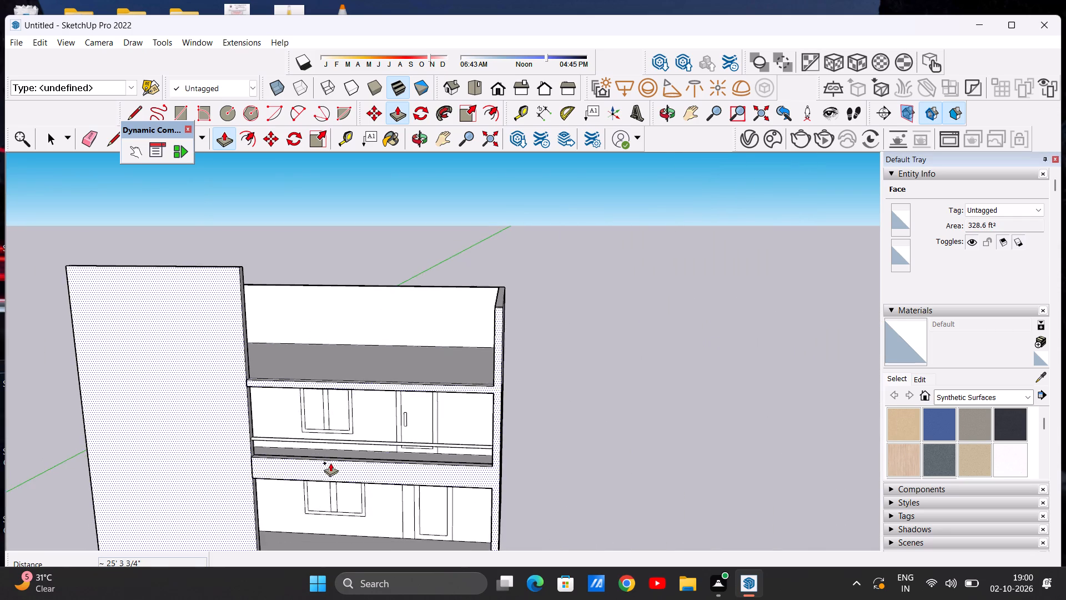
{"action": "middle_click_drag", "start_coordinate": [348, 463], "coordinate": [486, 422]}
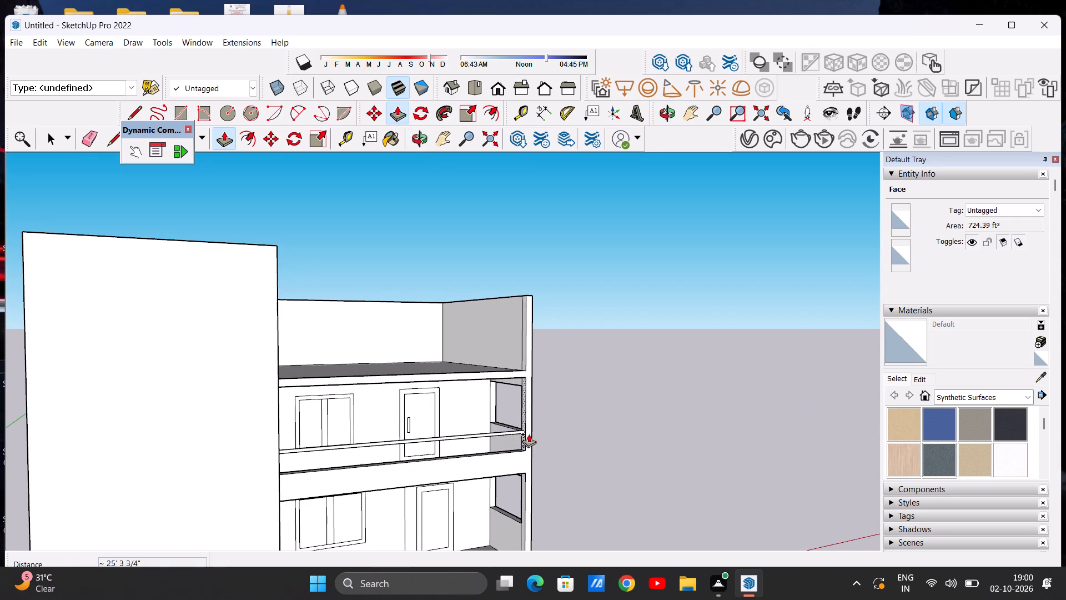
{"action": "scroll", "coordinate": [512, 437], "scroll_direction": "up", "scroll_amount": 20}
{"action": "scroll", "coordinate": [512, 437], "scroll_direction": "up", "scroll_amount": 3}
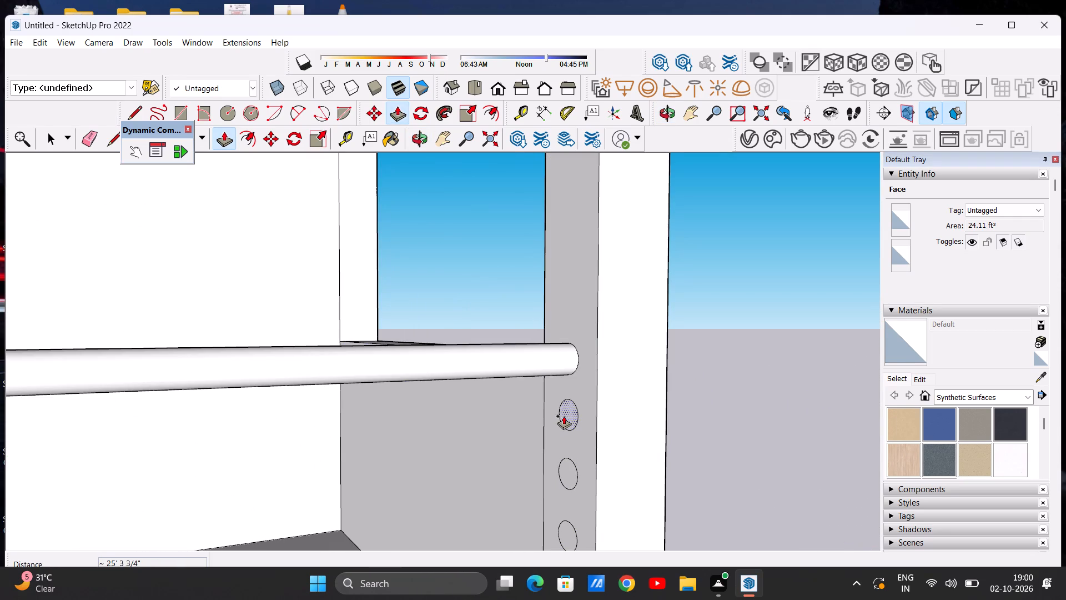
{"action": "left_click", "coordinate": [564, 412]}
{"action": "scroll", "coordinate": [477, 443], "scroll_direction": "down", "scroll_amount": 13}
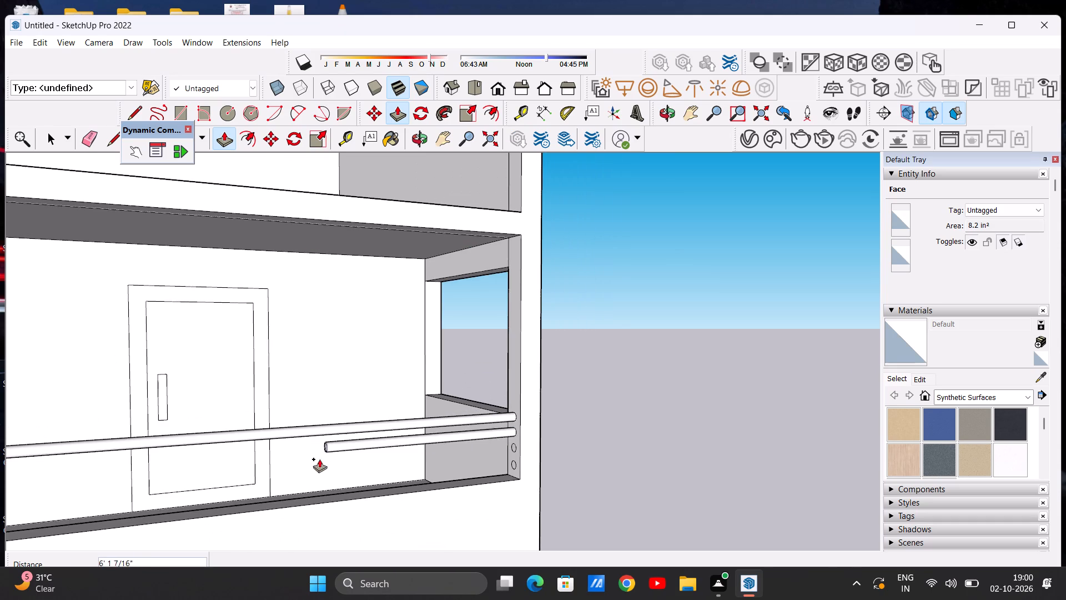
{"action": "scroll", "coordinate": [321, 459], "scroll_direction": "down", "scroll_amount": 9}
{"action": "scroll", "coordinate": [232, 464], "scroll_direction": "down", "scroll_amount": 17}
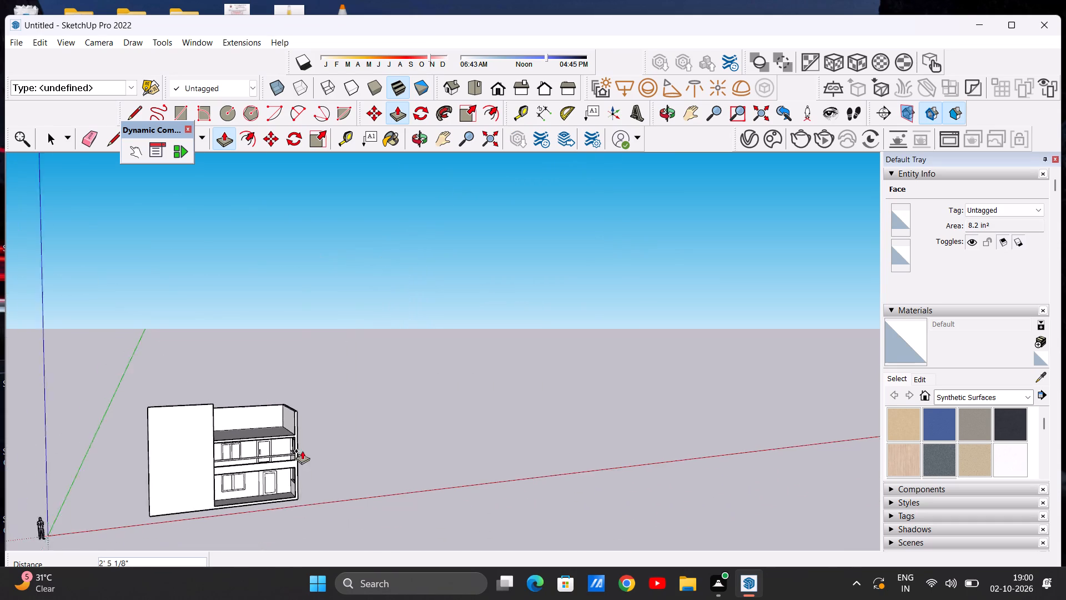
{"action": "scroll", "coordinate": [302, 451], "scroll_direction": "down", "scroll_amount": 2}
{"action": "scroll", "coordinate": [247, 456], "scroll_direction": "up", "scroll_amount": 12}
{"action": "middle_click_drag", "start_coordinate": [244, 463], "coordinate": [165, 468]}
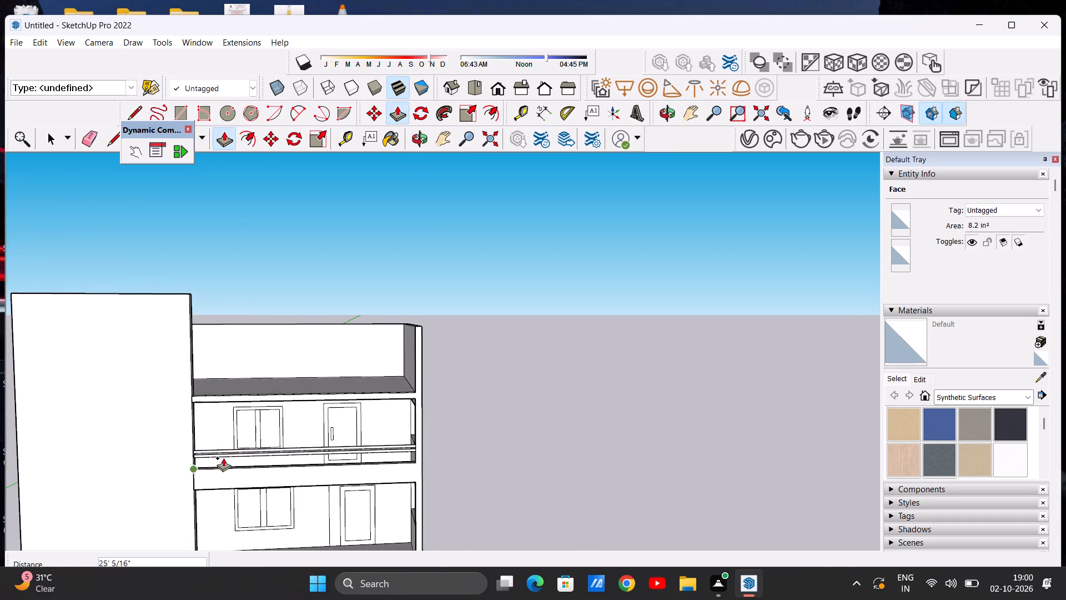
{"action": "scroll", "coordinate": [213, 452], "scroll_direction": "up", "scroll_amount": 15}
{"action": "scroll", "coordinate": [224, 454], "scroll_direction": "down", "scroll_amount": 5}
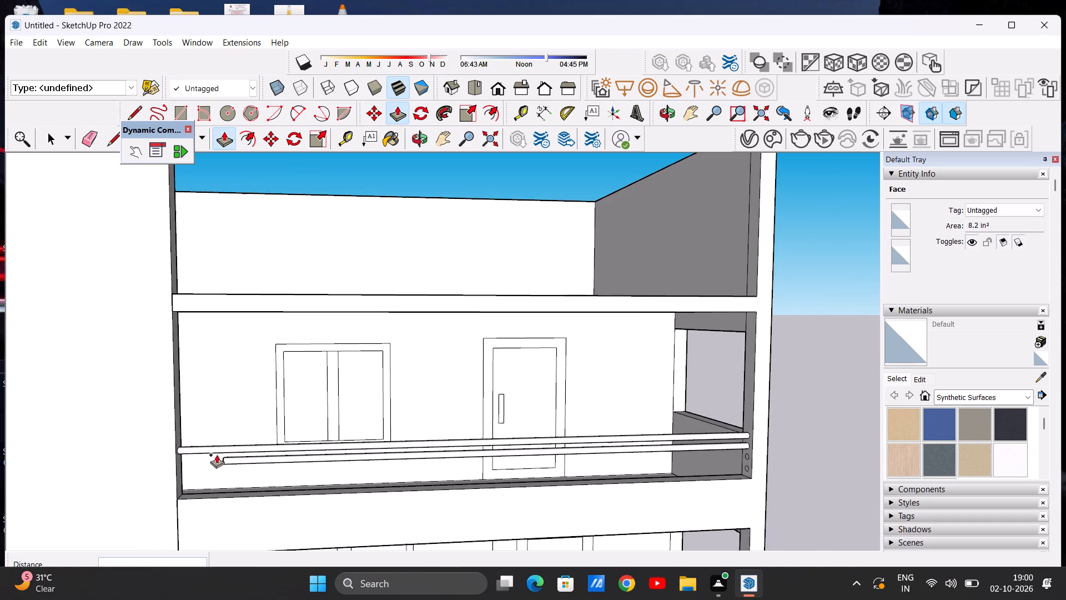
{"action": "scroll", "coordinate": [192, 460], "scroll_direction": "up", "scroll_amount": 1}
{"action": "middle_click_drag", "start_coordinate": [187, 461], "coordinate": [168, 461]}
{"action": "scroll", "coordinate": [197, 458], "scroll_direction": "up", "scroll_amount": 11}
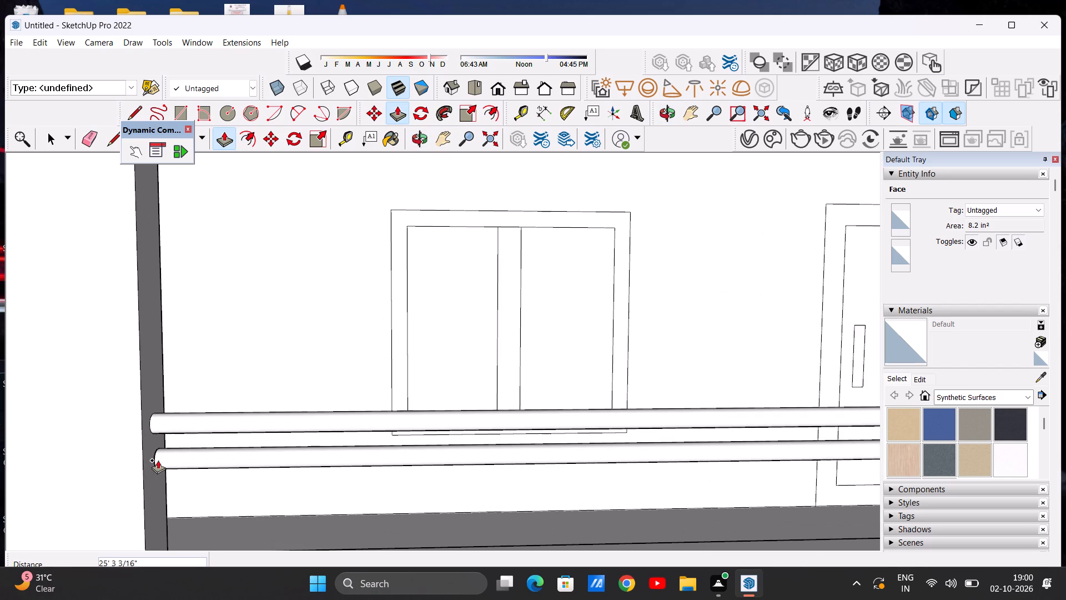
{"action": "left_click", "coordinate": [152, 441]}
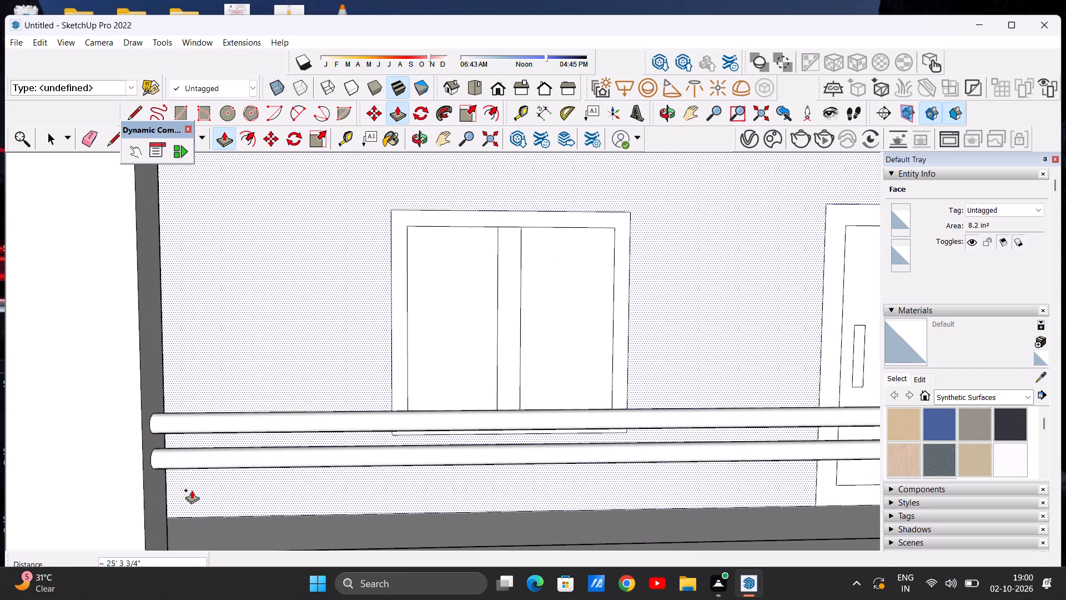
Undo both railing-bar extrusions across the upper-storey front, leaving the flat circles on the corner column.
{"action": "scroll", "coordinate": [203, 492], "scroll_direction": "down", "scroll_amount": 20}
{"action": "scroll", "coordinate": [203, 492], "scroll_direction": "down", "scroll_amount": 4}
{"action": "scroll", "coordinate": [559, 486], "scroll_direction": "up", "scroll_amount": 18}
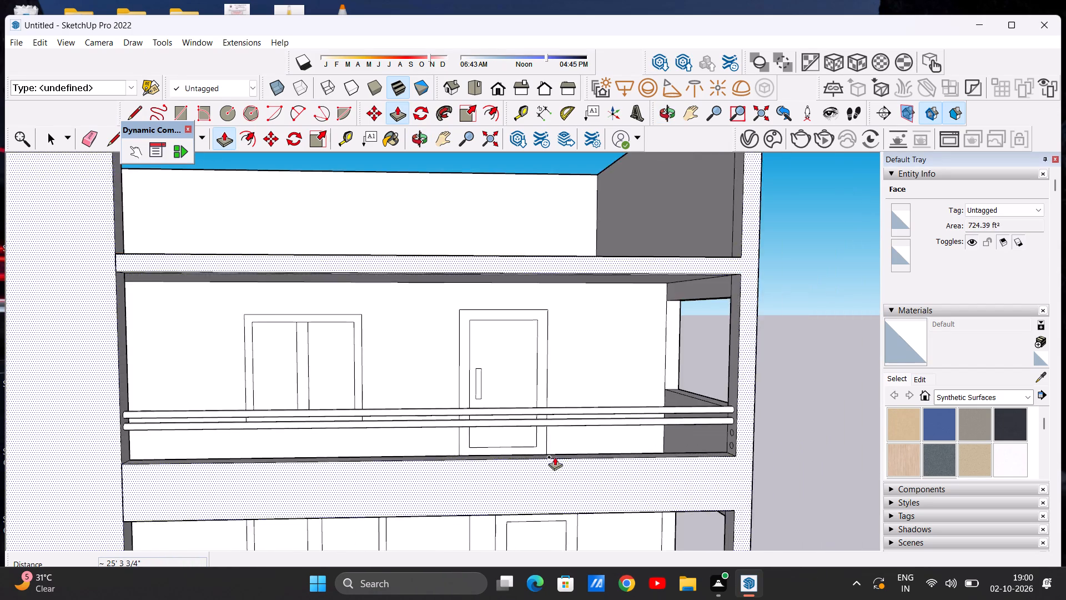
{"action": "scroll", "coordinate": [555, 457], "scroll_direction": "up", "scroll_amount": 5}
{"action": "scroll", "coordinate": [544, 438], "scroll_direction": "down", "scroll_amount": 14}
{"action": "middle_click_drag", "start_coordinate": [531, 437], "coordinate": [653, 438]}
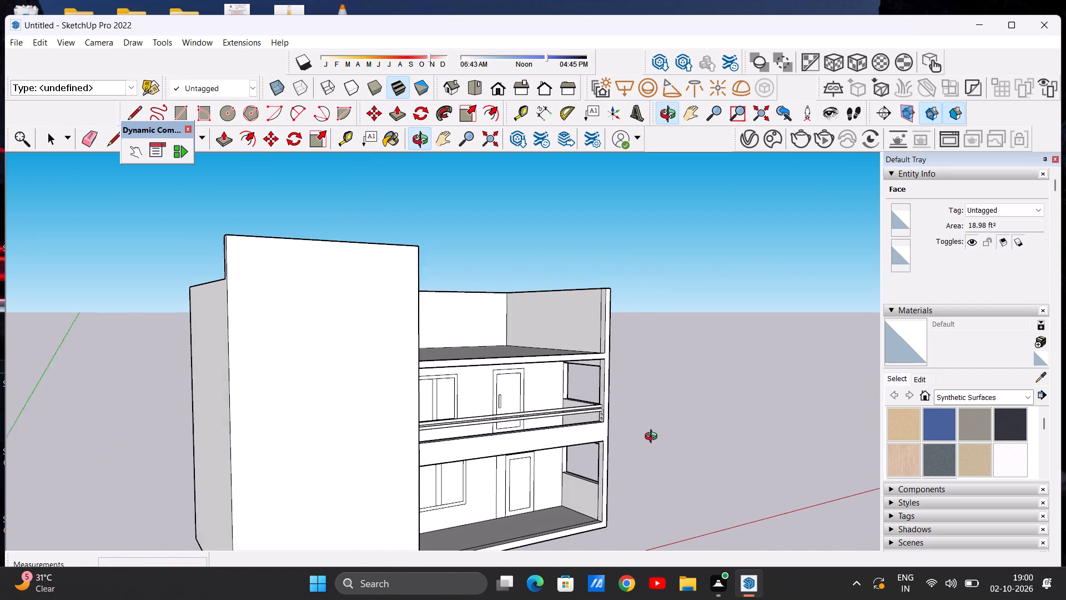
{"action": "middle_click_drag", "start_coordinate": [653, 438], "coordinate": [655, 438]}
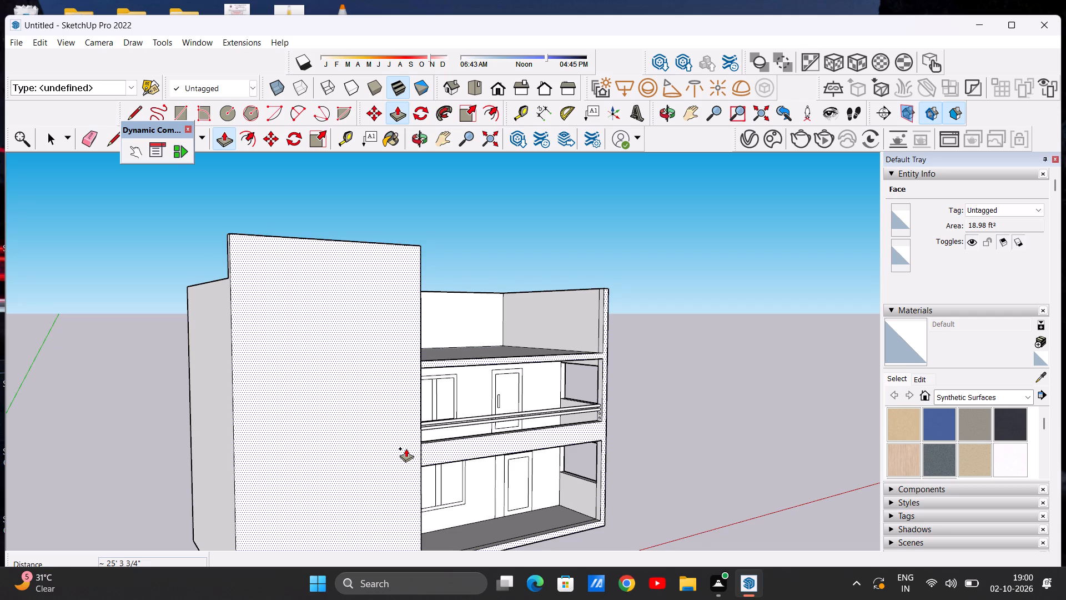
{"action": "key", "text": "space"}
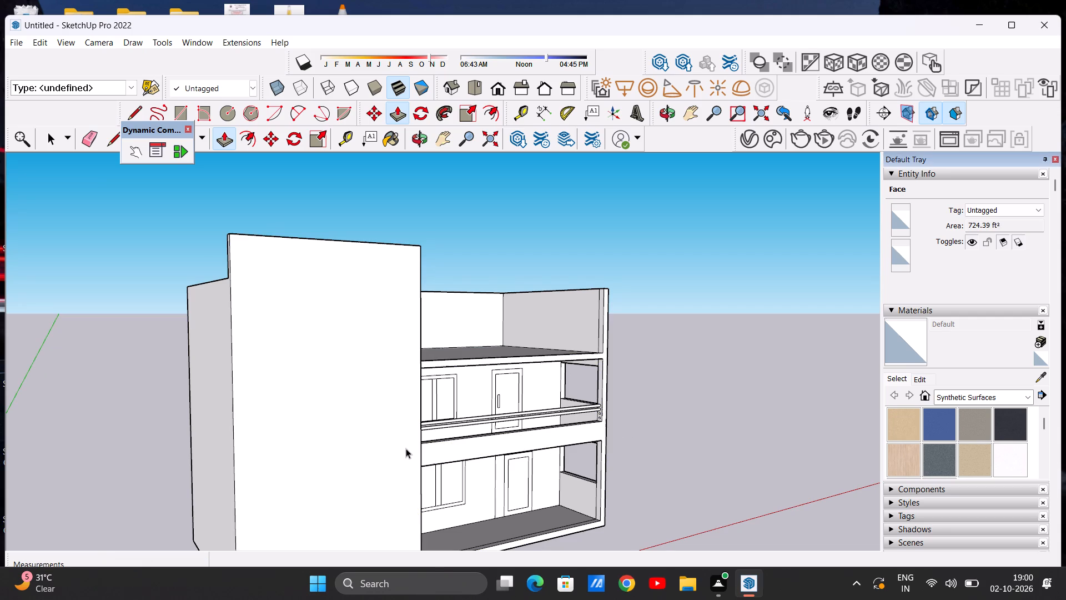
{"action": "key", "text": "ctrl+z"}
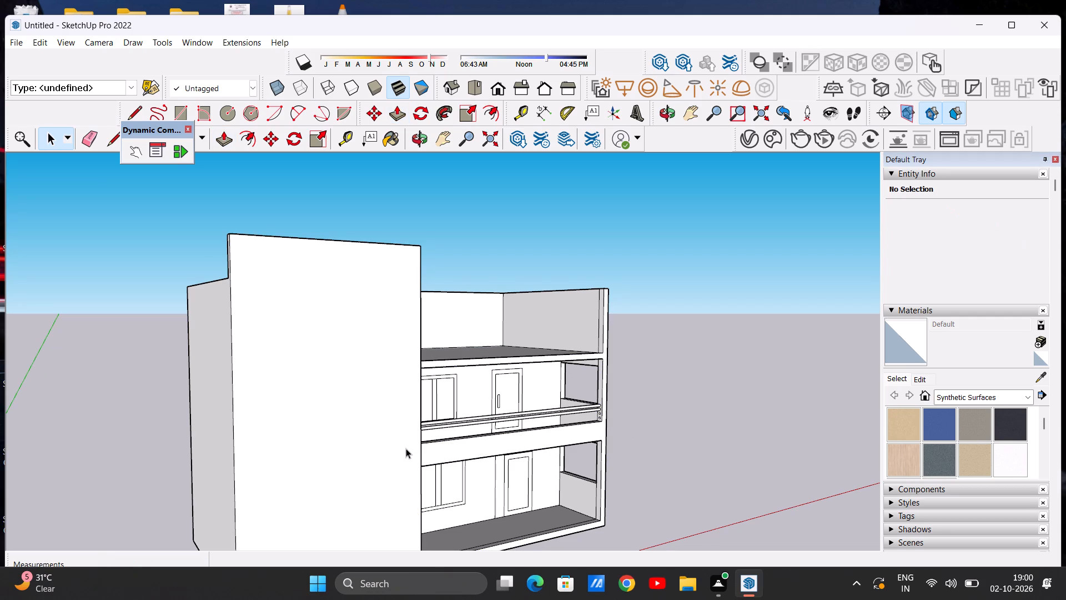
{"action": "key", "text": "z"}
{"action": "key", "text": "space"}
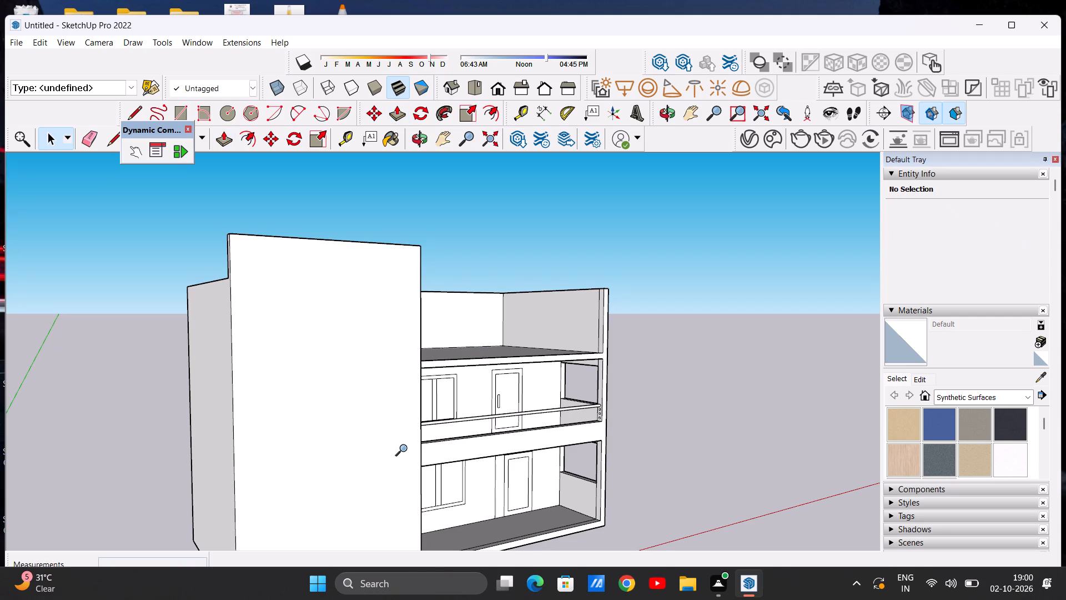
{"action": "key", "text": "ctrl+z"}
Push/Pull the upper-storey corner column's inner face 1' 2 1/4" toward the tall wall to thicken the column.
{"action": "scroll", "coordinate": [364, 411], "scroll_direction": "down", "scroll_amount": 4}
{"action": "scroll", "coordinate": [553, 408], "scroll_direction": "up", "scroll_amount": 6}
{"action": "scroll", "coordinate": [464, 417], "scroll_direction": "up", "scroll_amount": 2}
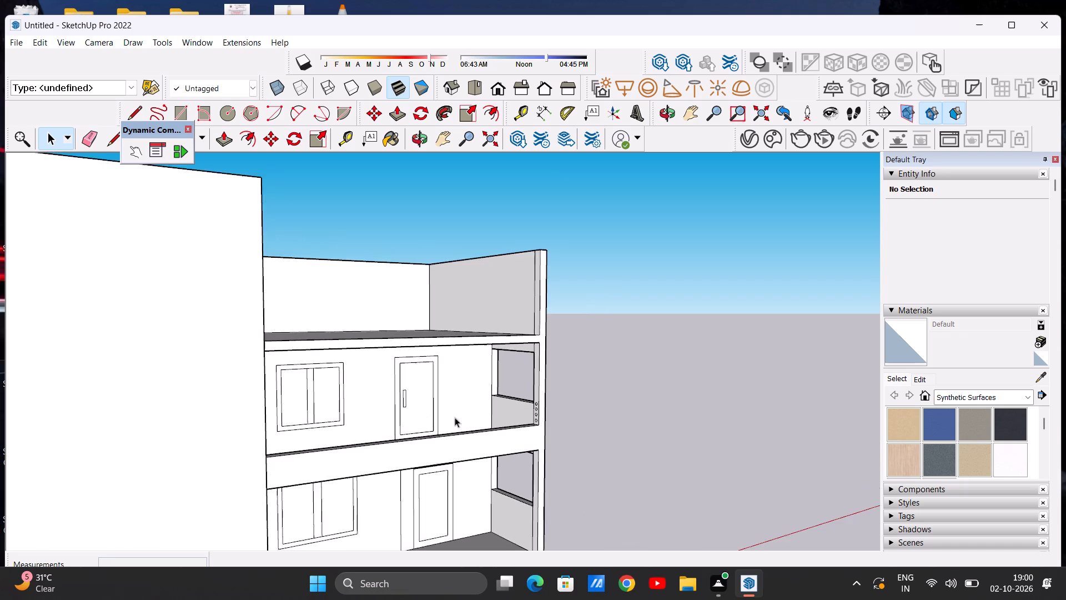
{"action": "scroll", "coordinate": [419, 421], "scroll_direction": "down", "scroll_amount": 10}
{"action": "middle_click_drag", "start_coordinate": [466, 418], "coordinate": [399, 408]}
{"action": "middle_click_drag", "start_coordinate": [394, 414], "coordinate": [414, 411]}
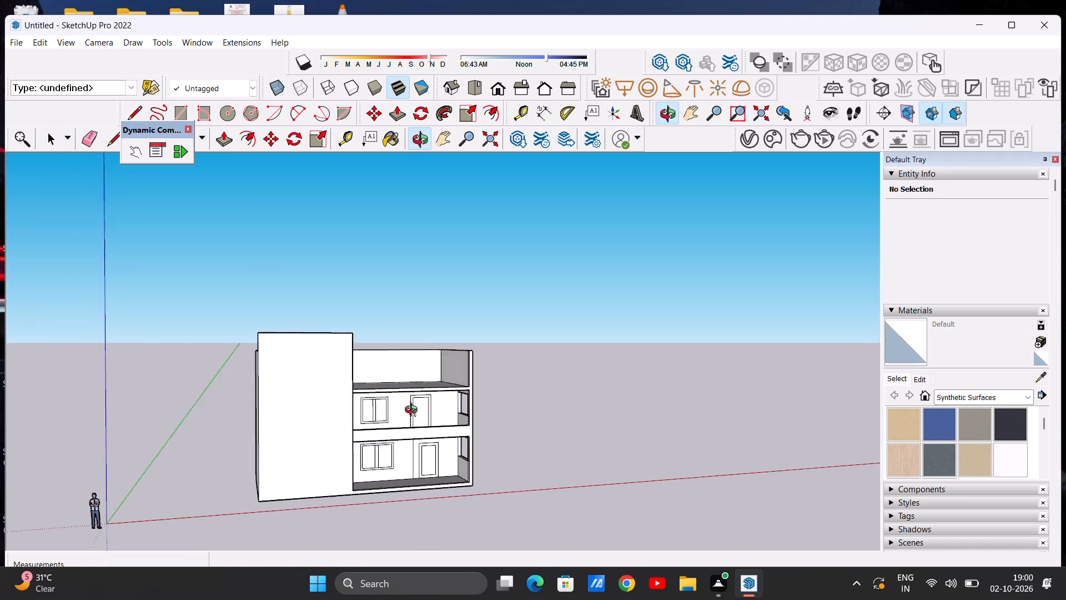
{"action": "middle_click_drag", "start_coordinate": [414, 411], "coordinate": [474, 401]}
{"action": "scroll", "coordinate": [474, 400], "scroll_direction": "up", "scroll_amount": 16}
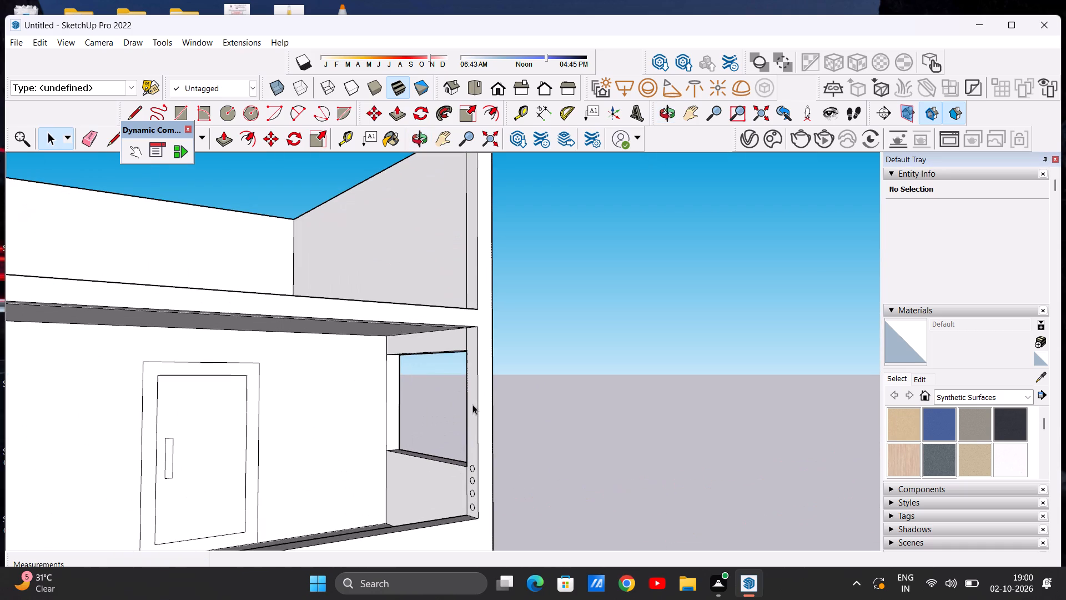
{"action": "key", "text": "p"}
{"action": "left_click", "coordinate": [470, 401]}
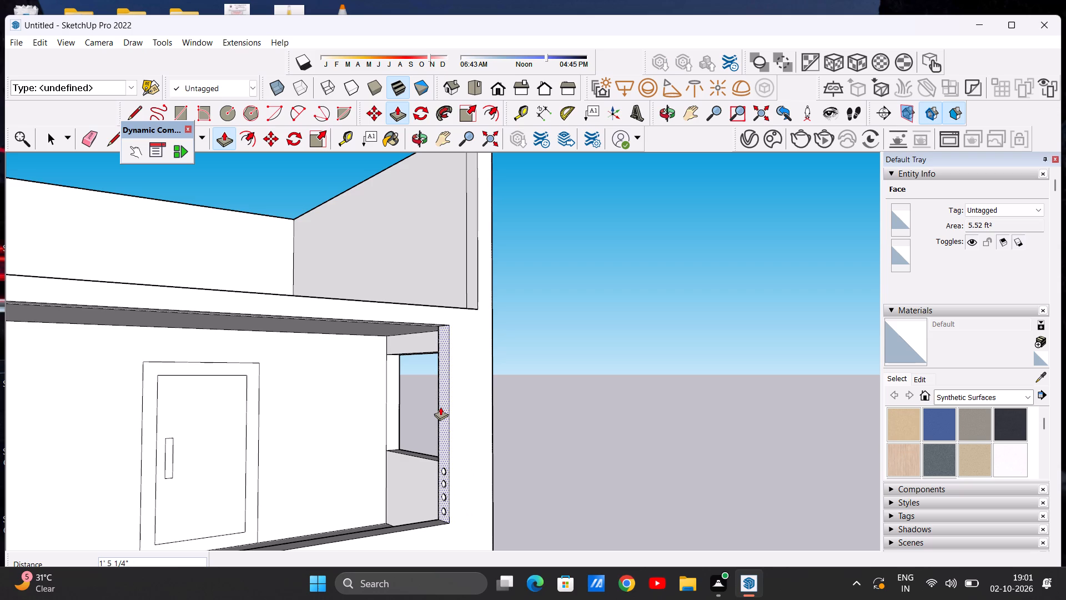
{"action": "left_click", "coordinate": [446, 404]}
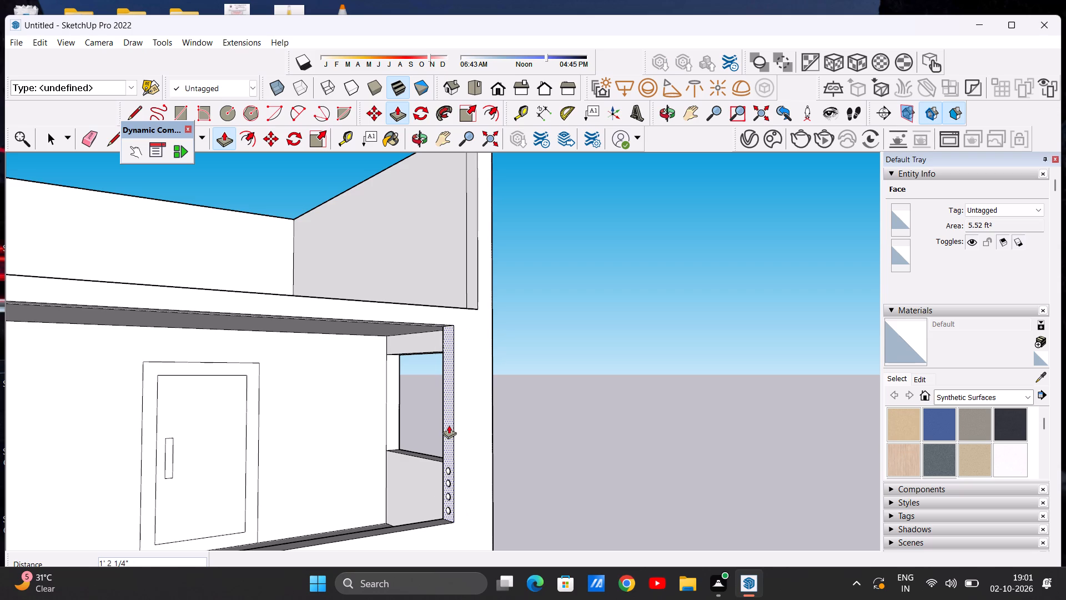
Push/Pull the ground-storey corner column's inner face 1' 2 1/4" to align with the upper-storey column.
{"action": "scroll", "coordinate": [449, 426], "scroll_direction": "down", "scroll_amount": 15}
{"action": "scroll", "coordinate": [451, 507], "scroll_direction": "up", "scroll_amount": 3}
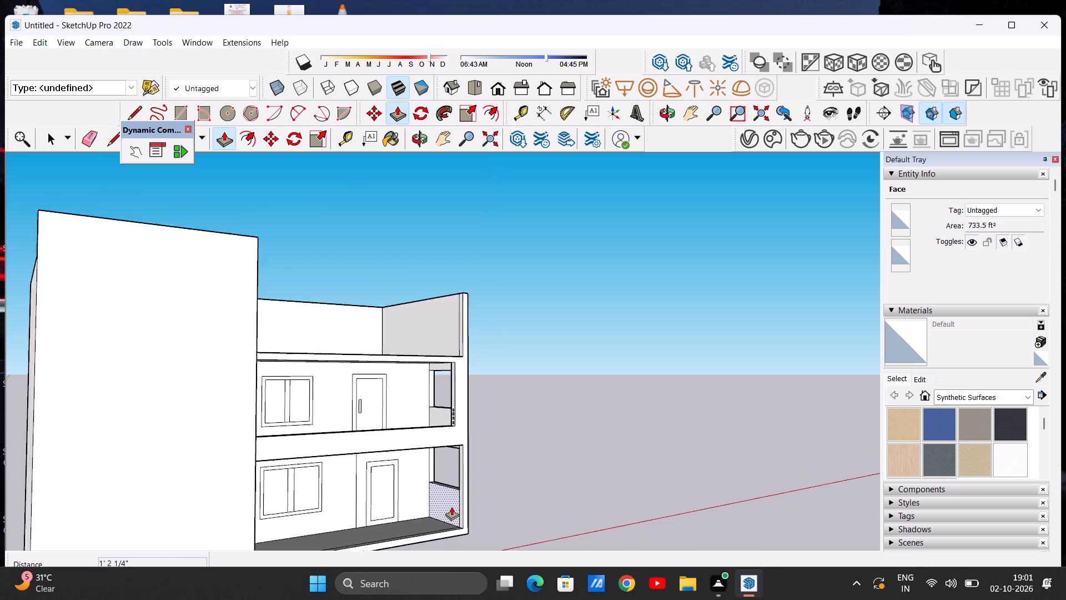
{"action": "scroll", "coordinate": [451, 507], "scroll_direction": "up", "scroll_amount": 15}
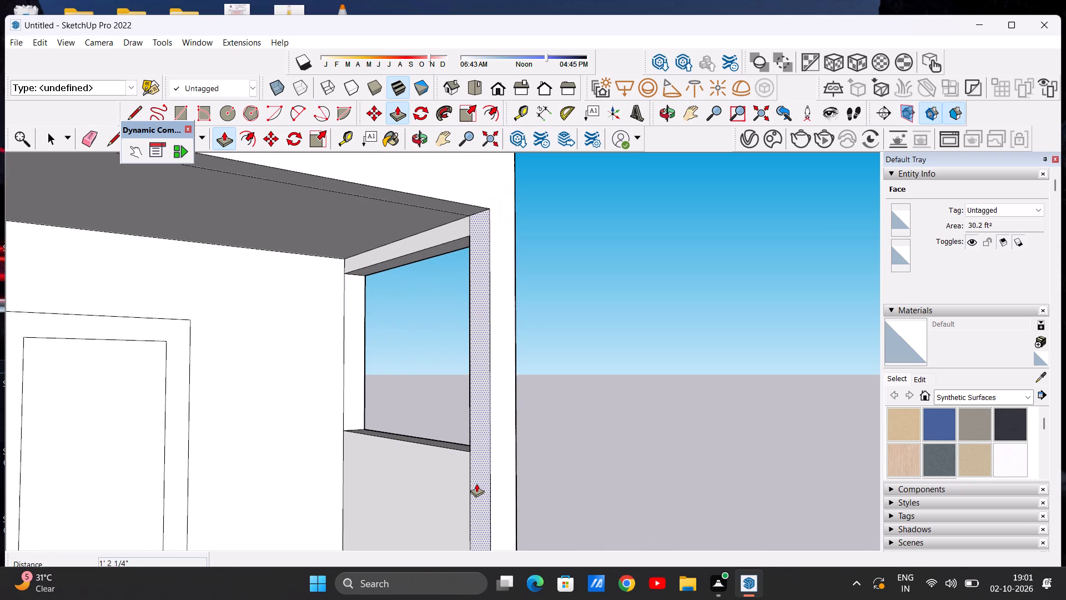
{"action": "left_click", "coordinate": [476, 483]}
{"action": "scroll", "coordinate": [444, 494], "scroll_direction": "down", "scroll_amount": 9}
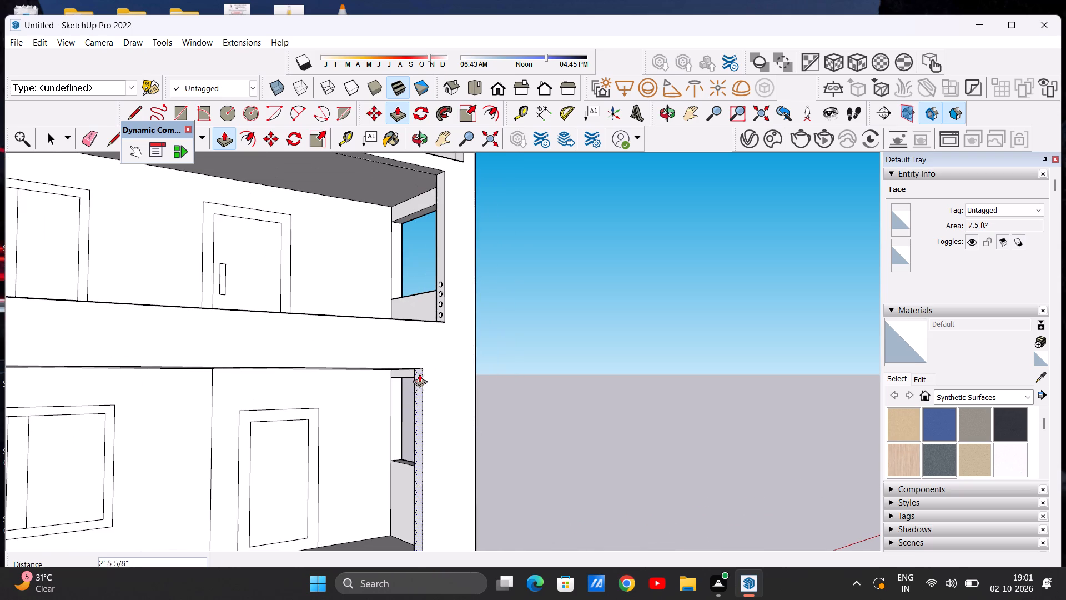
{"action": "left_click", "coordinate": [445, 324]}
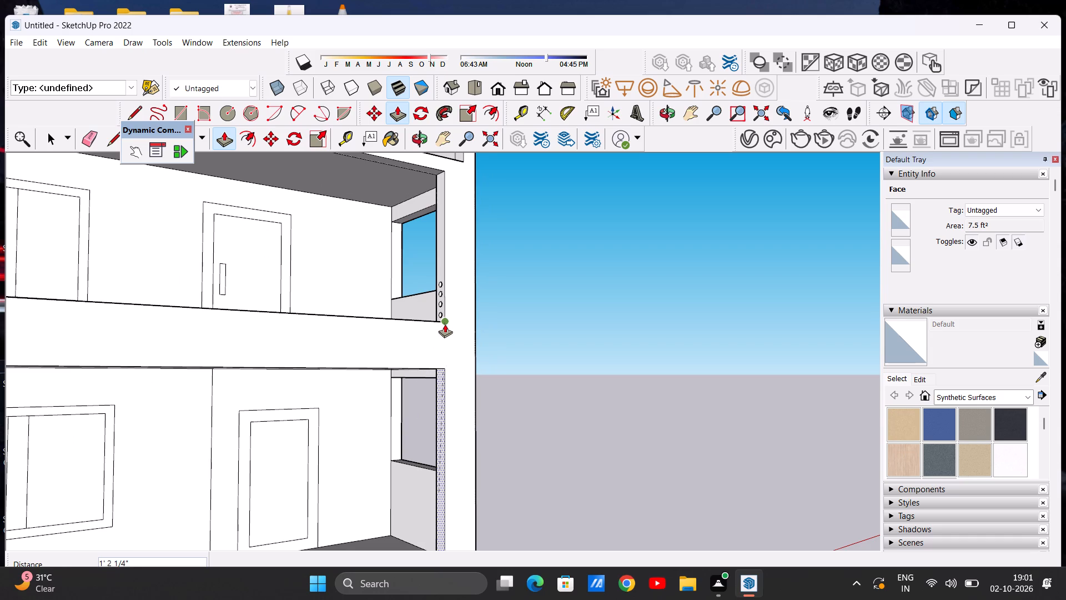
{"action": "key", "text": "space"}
Examine the four circles on the thickened upper-storey corner column from several angles.
{"action": "scroll", "coordinate": [449, 456], "scroll_direction": "down", "scroll_amount": 11}
{"action": "middle_click_drag", "start_coordinate": [425, 393], "coordinate": [472, 402]}
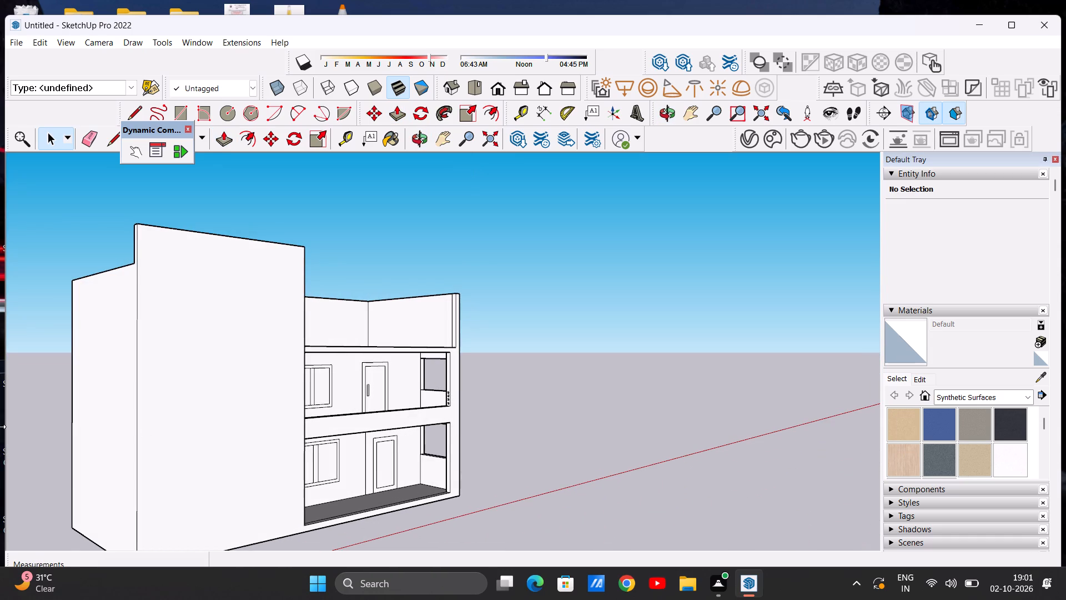
{"action": "scroll", "coordinate": [434, 388], "scroll_direction": "up", "scroll_amount": 20}
{"action": "scroll", "coordinate": [434, 388], "scroll_direction": "up", "scroll_amount": 1}
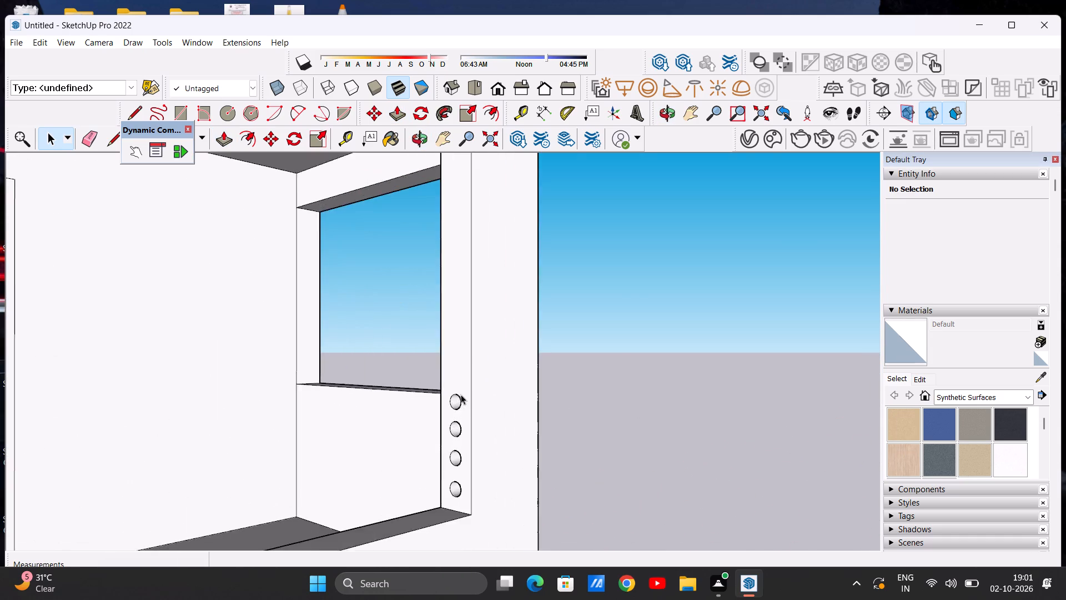
{"action": "scroll", "coordinate": [461, 394], "scroll_direction": "up", "scroll_amount": 20}
{"action": "scroll", "coordinate": [461, 394], "scroll_direction": "up", "scroll_amount": 3}
{"action": "middle_click_drag", "start_coordinate": [487, 412], "coordinate": [573, 416]}
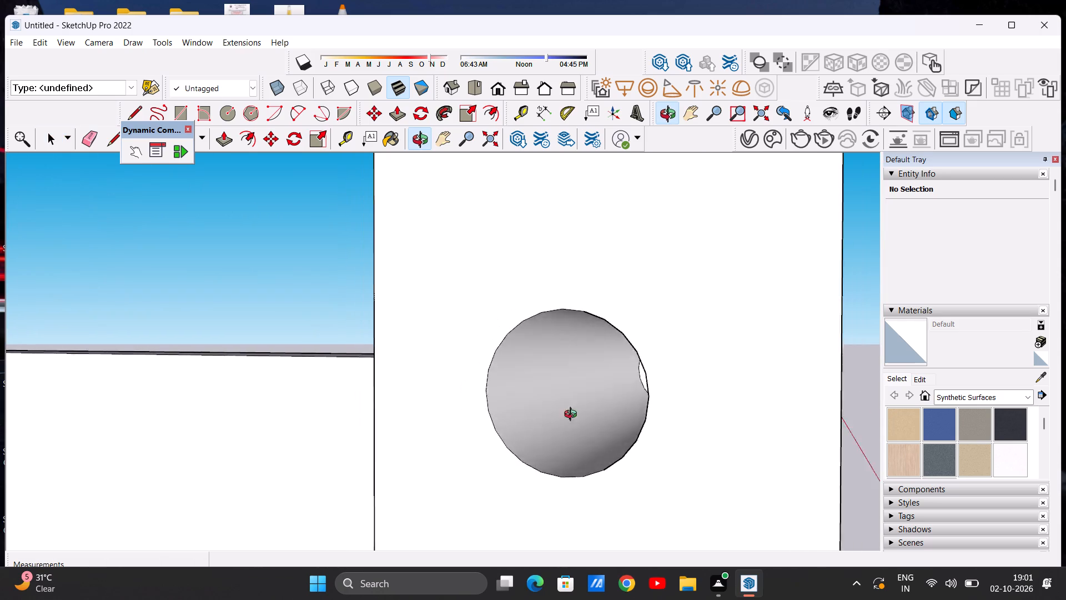
{"action": "middle_click_drag", "start_coordinate": [573, 416], "coordinate": [572, 415]}
{"action": "scroll", "coordinate": [570, 424], "scroll_direction": "down", "scroll_amount": 20}
{"action": "scroll", "coordinate": [570, 424], "scroll_direction": "down", "scroll_amount": 2}
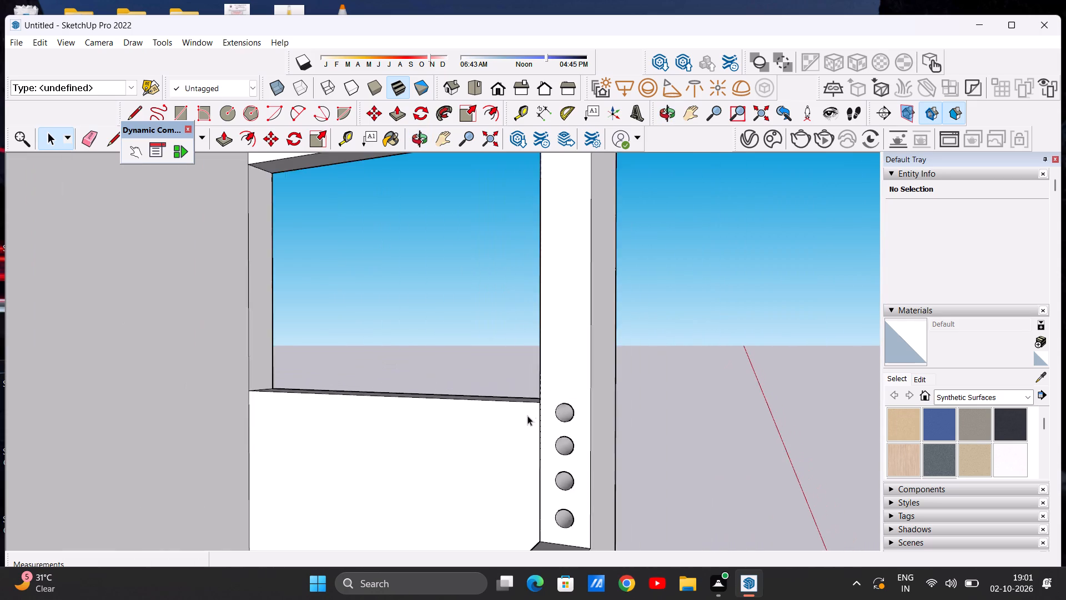
{"action": "scroll", "coordinate": [527, 416], "scroll_direction": "down", "scroll_amount": 17}
{"action": "middle_click_drag", "start_coordinate": [560, 424], "coordinate": [397, 424]}
{"action": "scroll", "coordinate": [534, 424], "scroll_direction": "up", "scroll_amount": 7}
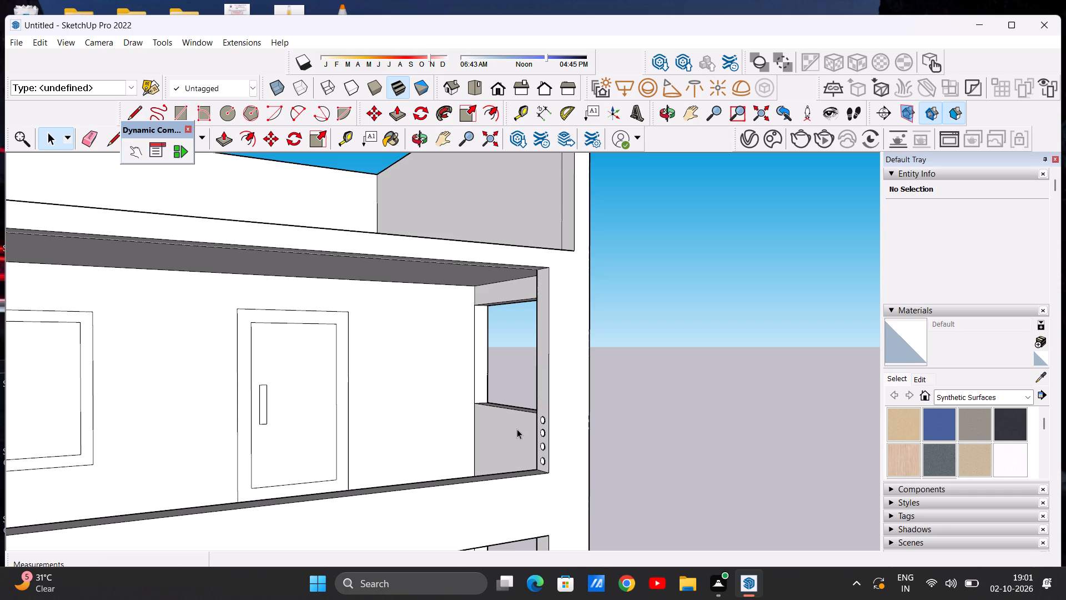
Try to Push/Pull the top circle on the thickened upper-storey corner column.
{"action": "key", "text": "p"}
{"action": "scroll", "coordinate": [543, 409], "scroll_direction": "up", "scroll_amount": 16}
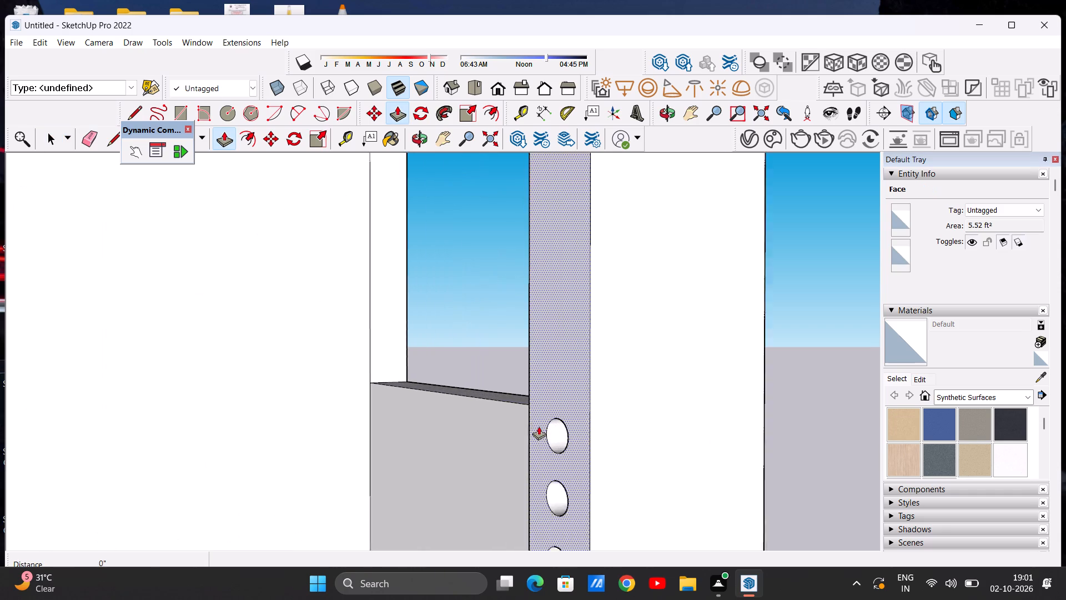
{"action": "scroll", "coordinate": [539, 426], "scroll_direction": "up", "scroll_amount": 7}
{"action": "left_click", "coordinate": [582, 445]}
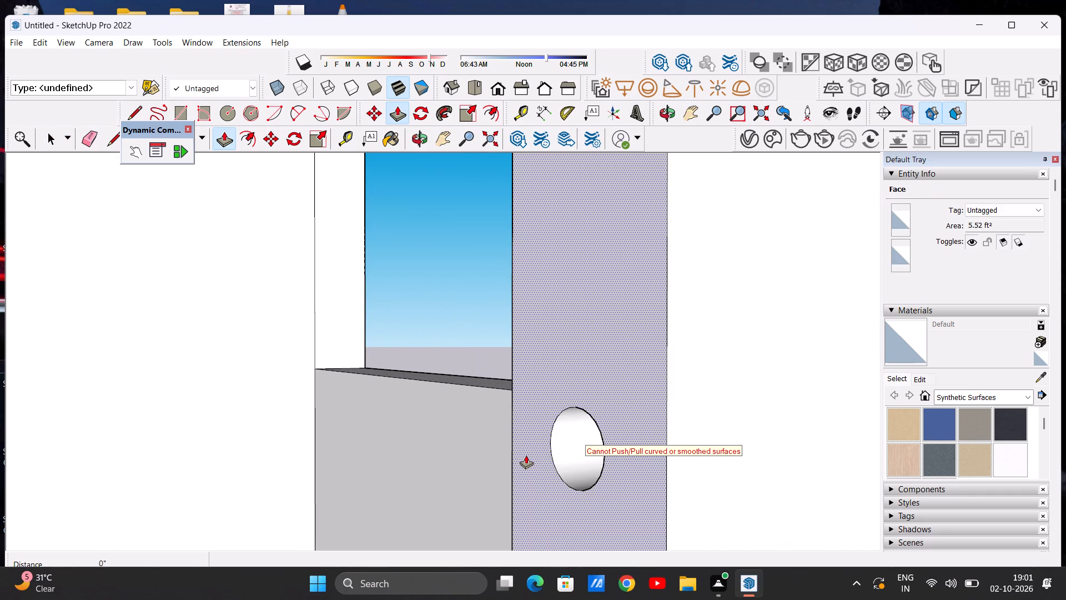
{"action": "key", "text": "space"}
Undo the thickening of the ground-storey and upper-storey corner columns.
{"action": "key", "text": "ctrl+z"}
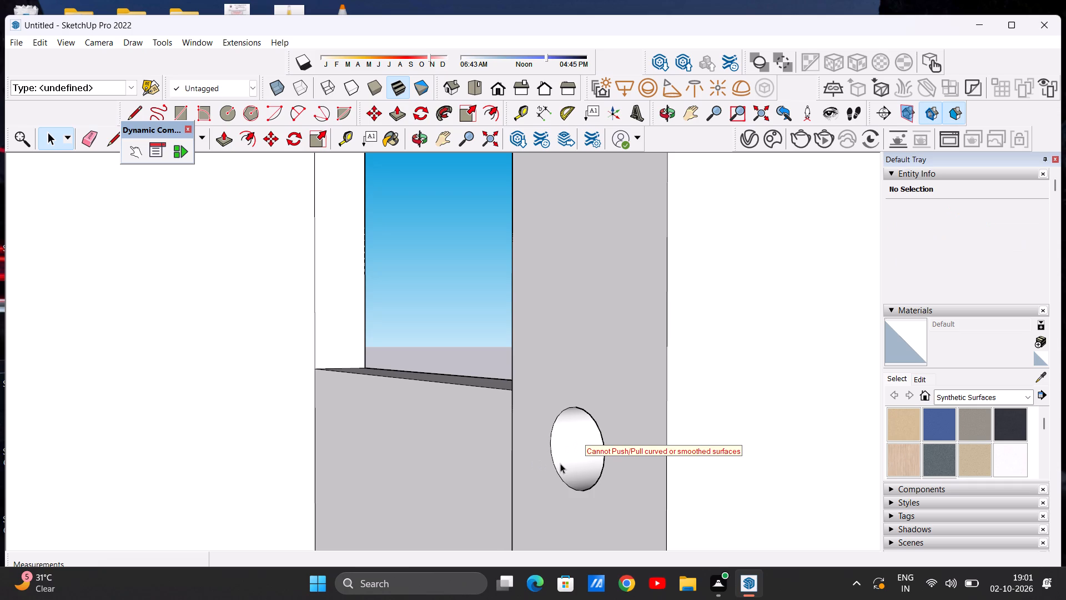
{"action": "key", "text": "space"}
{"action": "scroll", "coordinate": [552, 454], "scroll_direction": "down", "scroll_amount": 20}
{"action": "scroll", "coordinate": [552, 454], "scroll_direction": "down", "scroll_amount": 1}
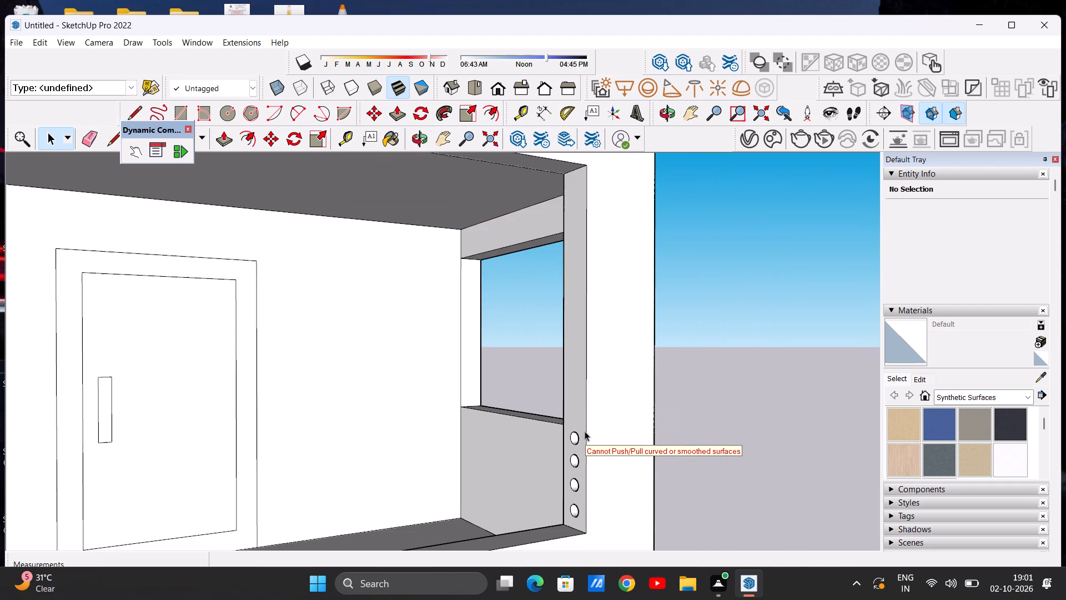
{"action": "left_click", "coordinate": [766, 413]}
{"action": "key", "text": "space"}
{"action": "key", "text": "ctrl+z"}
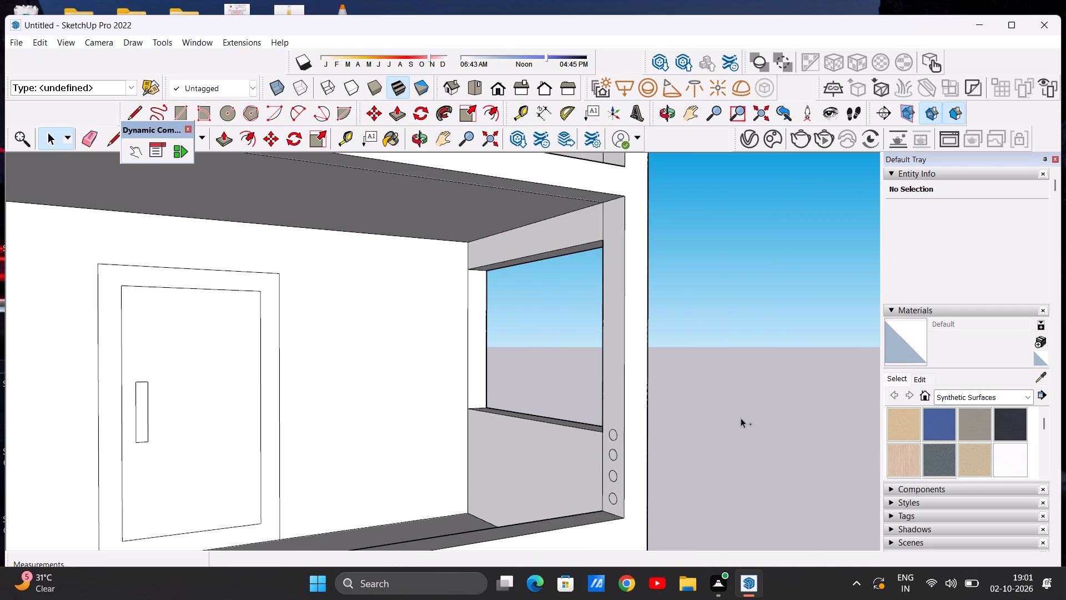
Undo the drawing and copying of the four circles on the upper-storey corner column.
{"action": "scroll", "coordinate": [557, 438], "scroll_direction": "down", "scroll_amount": 15}
{"action": "scroll", "coordinate": [596, 451], "scroll_direction": "up", "scroll_amount": 7}
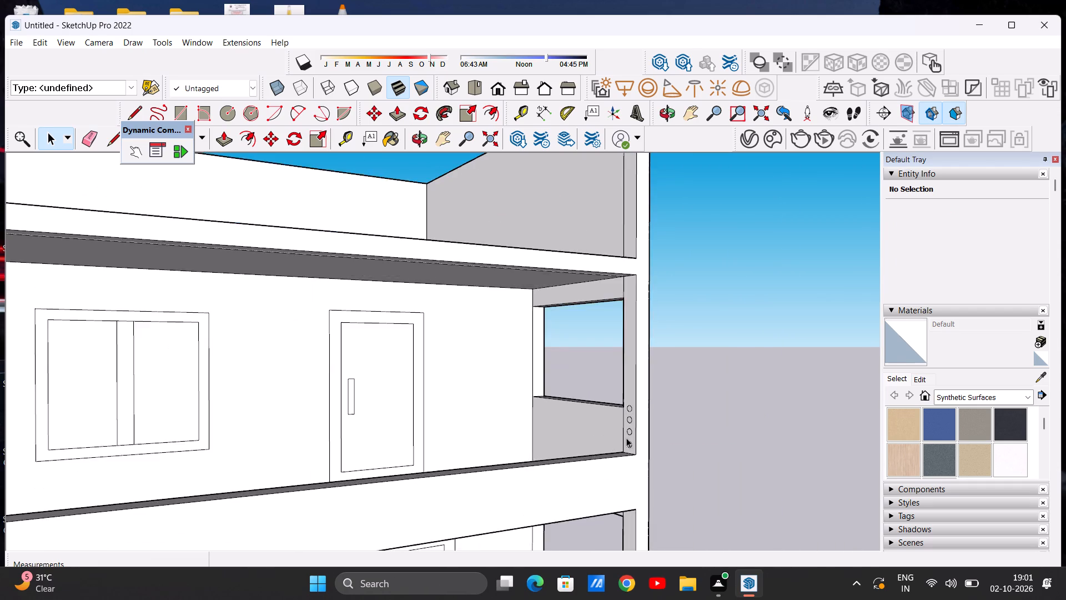
{"action": "scroll", "coordinate": [626, 438], "scroll_direction": "up", "scroll_amount": 10}
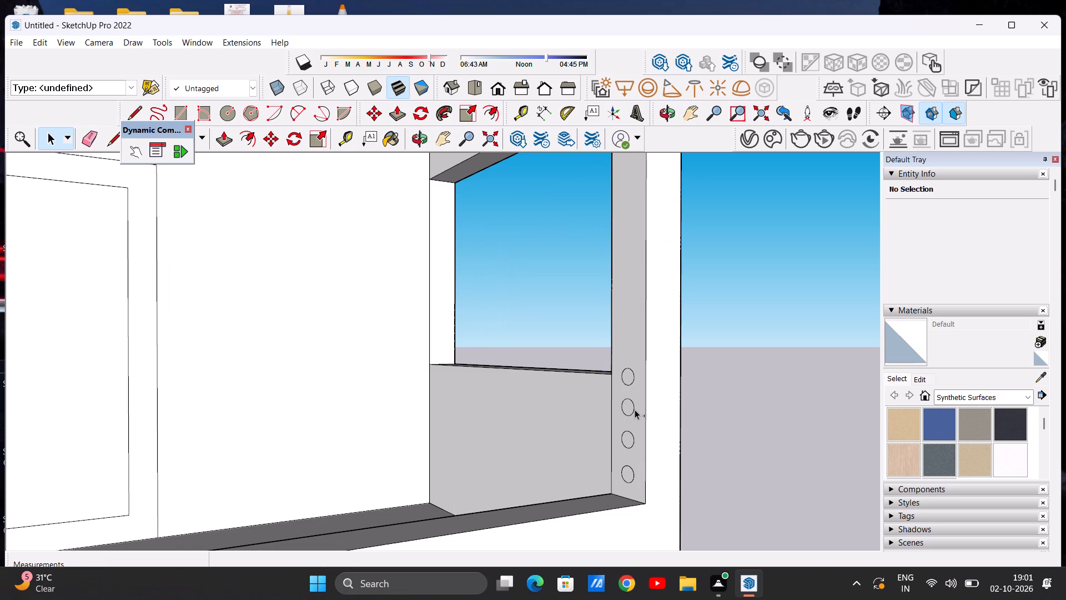
{"action": "key", "text": "ctrl+z"}
{"action": "key", "text": "z"}
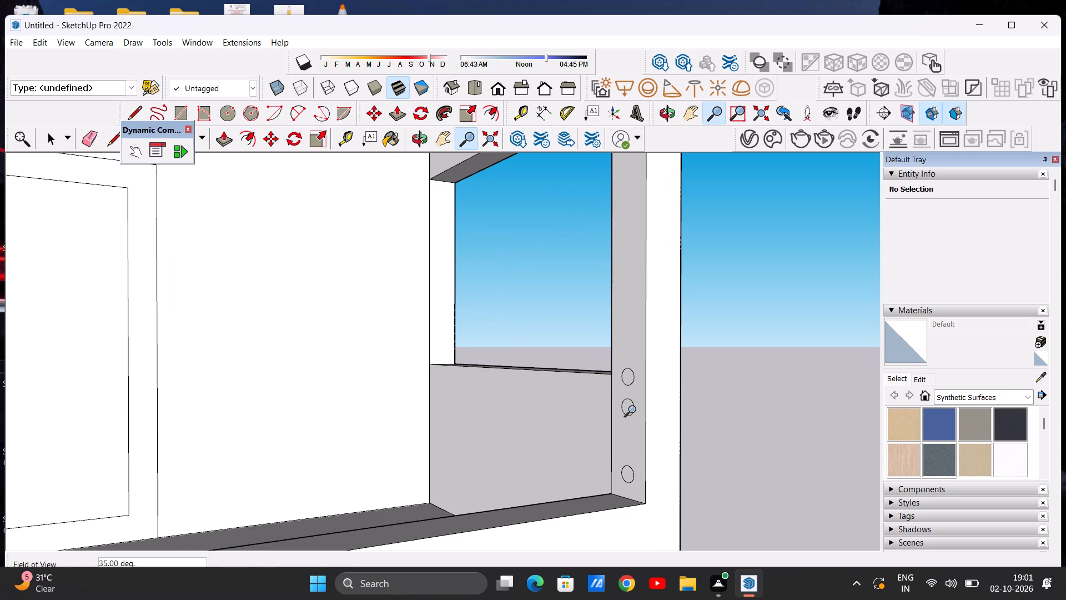
{"action": "key", "text": "space"}
{"action": "key", "text": "ctrl+z"}
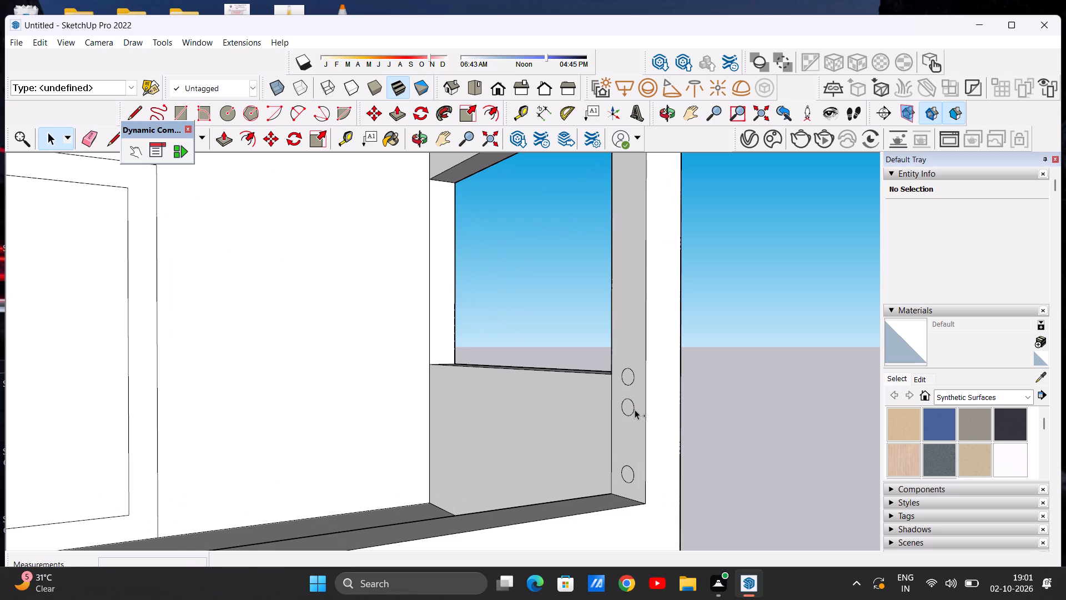
{"action": "key", "text": "ctrl+z"}
{"action": "key", "text": "ctrl+z"}
Push/Pull the upper-storey corner column's inner face about 1' 8 1/2" into the opening.
{"action": "scroll", "coordinate": [627, 408], "scroll_direction": "down", "scroll_amount": 11}
{"action": "scroll", "coordinate": [627, 407], "scroll_direction": "up", "scroll_amount": 1}
{"action": "scroll", "coordinate": [632, 404], "scroll_direction": "down", "scroll_amount": 17}
{"action": "scroll", "coordinate": [625, 429], "scroll_direction": "up", "scroll_amount": 7}
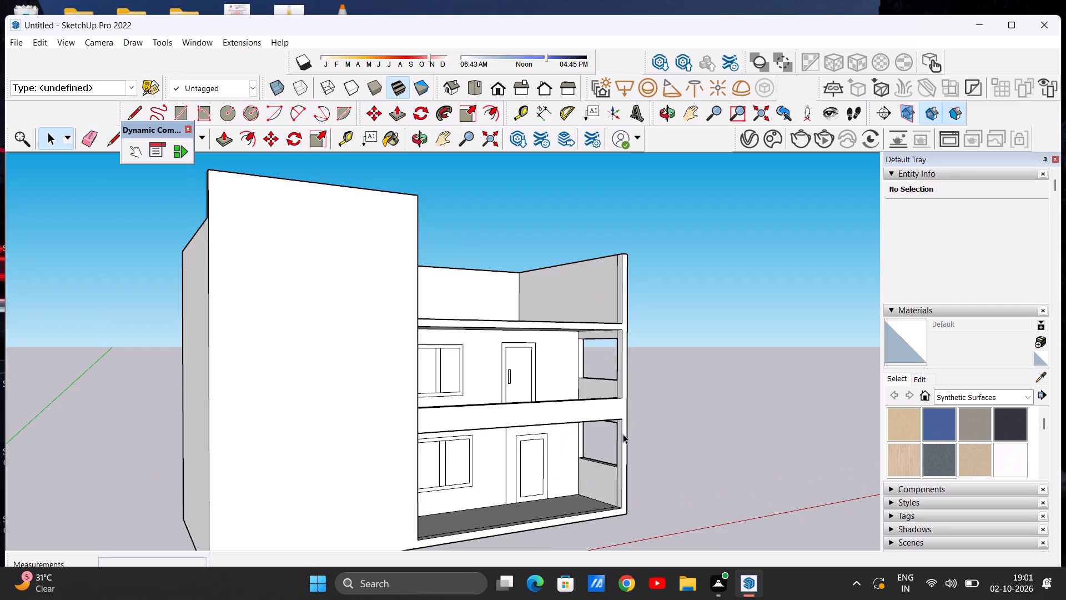
{"action": "scroll", "coordinate": [623, 434], "scroll_direction": "up", "scroll_amount": 5}
{"action": "scroll", "coordinate": [618, 342], "scroll_direction": "up", "scroll_amount": 3}
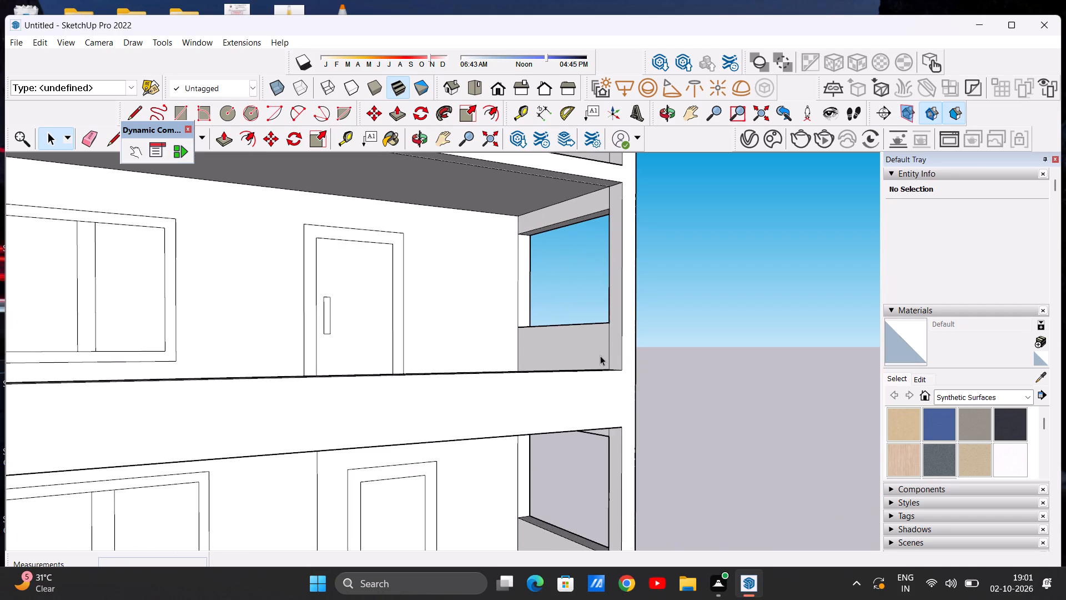
{"action": "key", "text": "p"}
{"action": "left_click", "coordinate": [615, 329]}
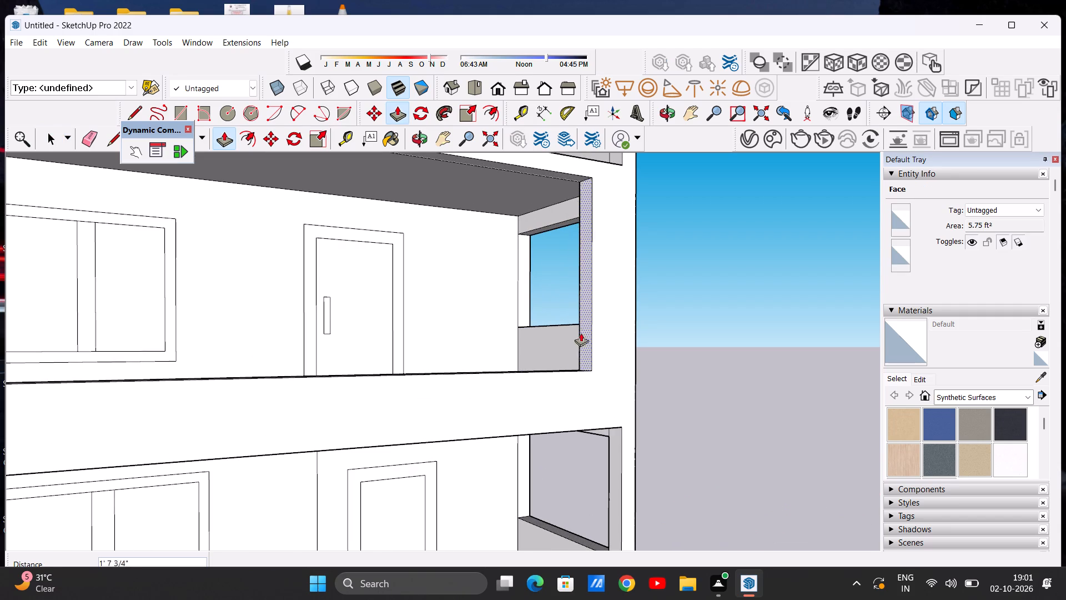
{"action": "left_click", "coordinate": [582, 329]}
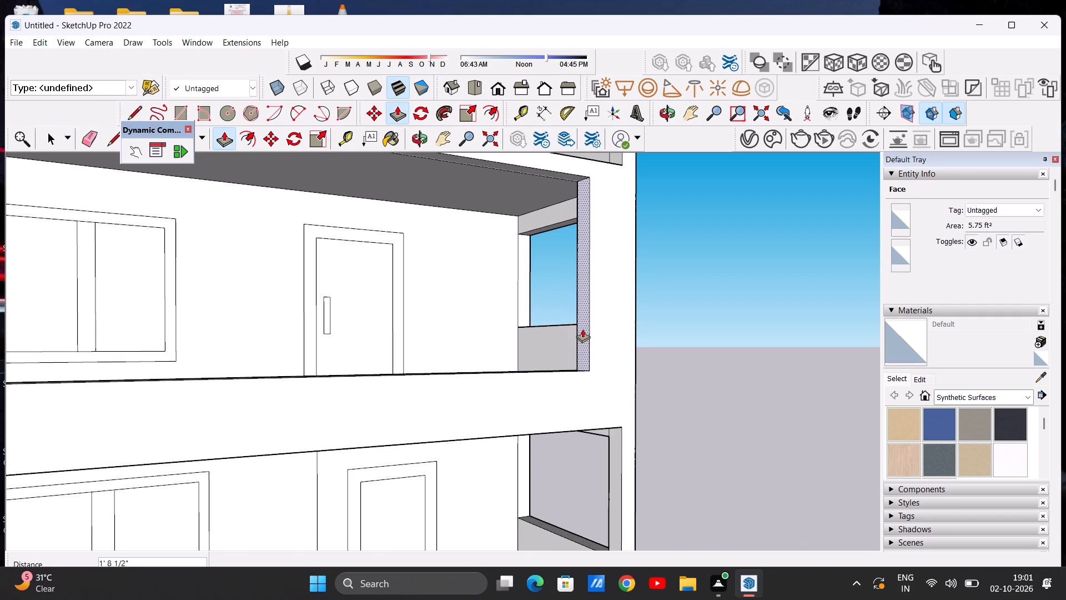
Push/Pull the ground-storey corner column's inner face about 1' 8 3/8" to align with the upper-storey column.
{"action": "scroll", "coordinate": [580, 376], "scroll_direction": "down", "scroll_amount": 11}
{"action": "scroll", "coordinate": [589, 438], "scroll_direction": "up", "scroll_amount": 15}
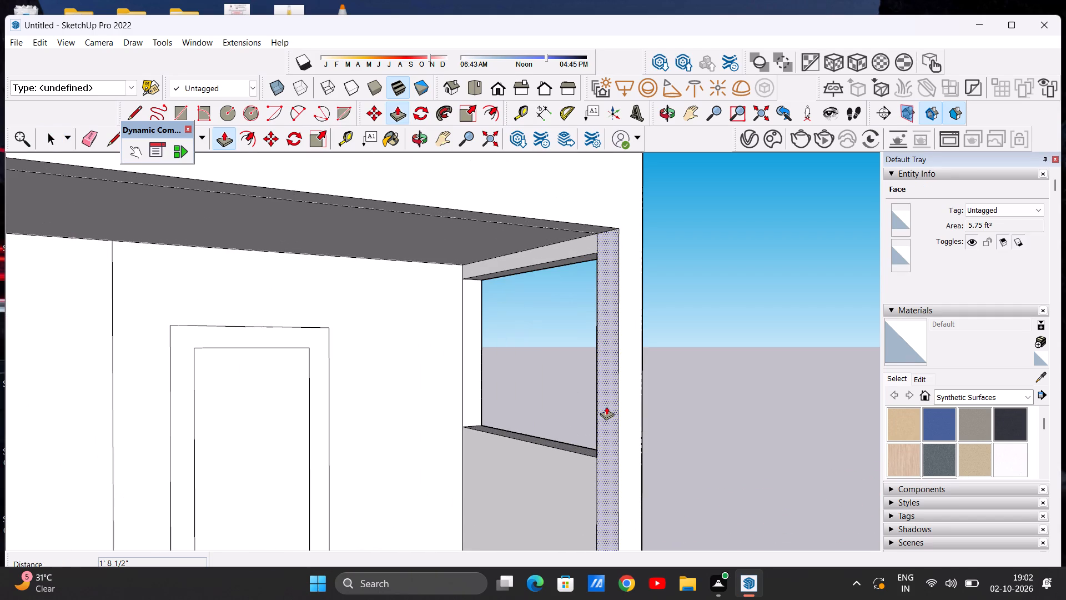
{"action": "left_click", "coordinate": [606, 399]}
{"action": "scroll", "coordinate": [547, 411], "scroll_direction": "down", "scroll_amount": 10}
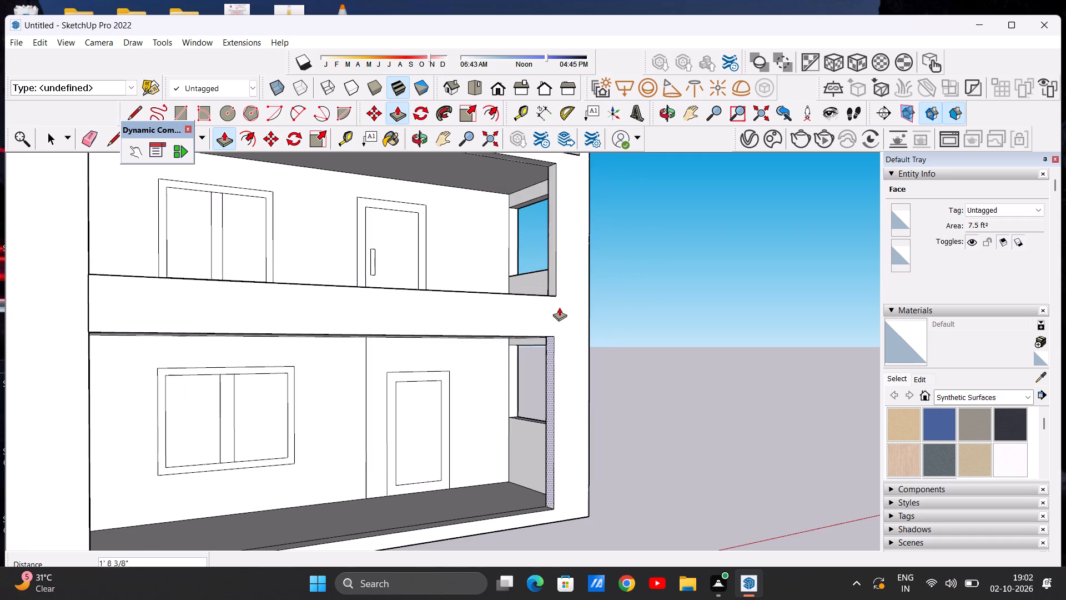
{"action": "left_click", "coordinate": [554, 294]}
{"action": "key", "text": "space"}
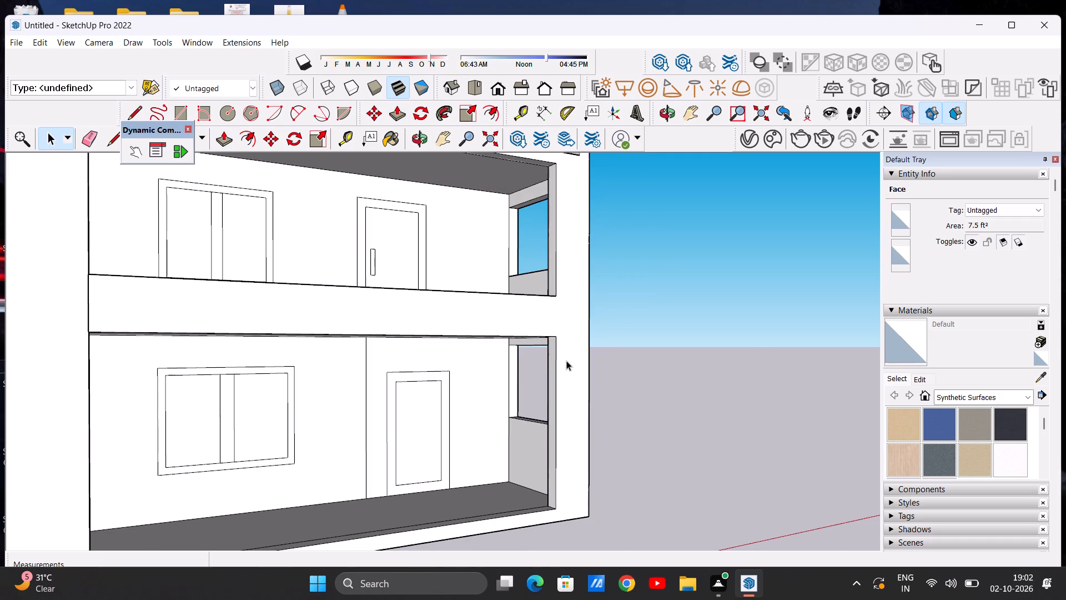
Examine the front elevation and both thickened corner columns from several angles.
{"action": "scroll", "coordinate": [591, 394], "scroll_direction": "down", "scroll_amount": 12}
{"action": "middle_click_drag", "start_coordinate": [580, 396], "coordinate": [500, 403]}
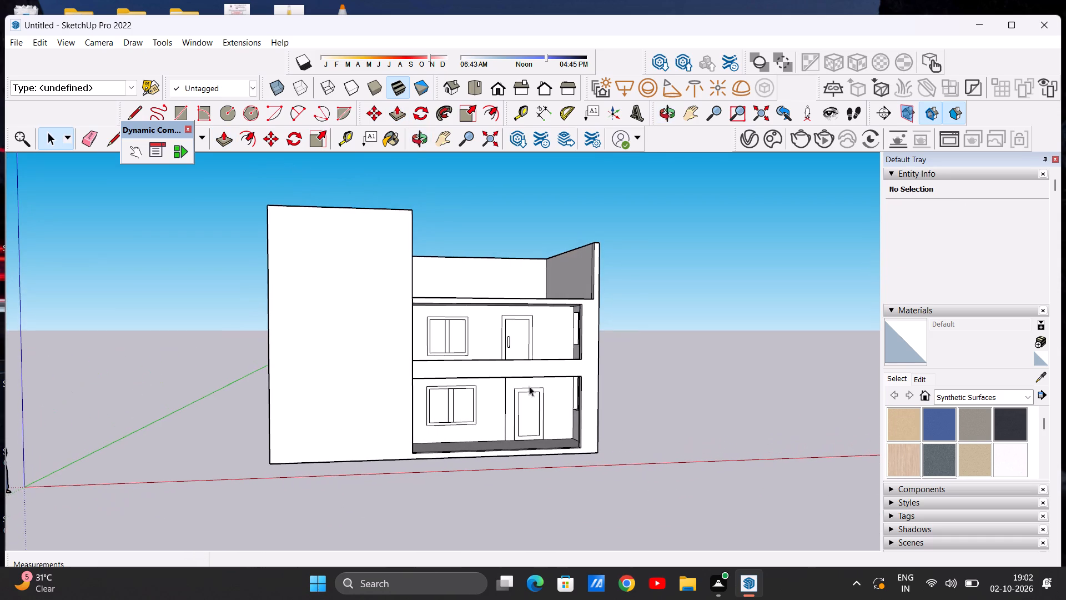
{"action": "scroll", "coordinate": [620, 345], "scroll_direction": "up", "scroll_amount": 2}
{"action": "middle_click_drag", "start_coordinate": [601, 373], "coordinate": [579, 380]}
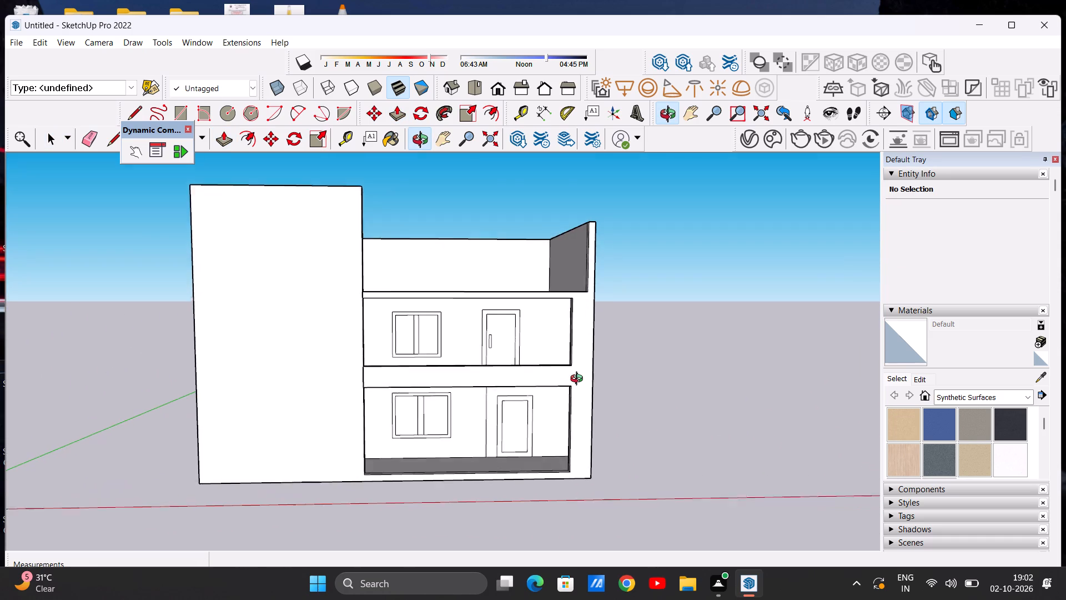
{"action": "middle_click_drag", "start_coordinate": [579, 380], "coordinate": [572, 381]}
{"action": "scroll", "coordinate": [609, 387], "scroll_direction": "down", "scroll_amount": 5}
{"action": "middle_click_drag", "start_coordinate": [544, 366], "coordinate": [626, 366]}
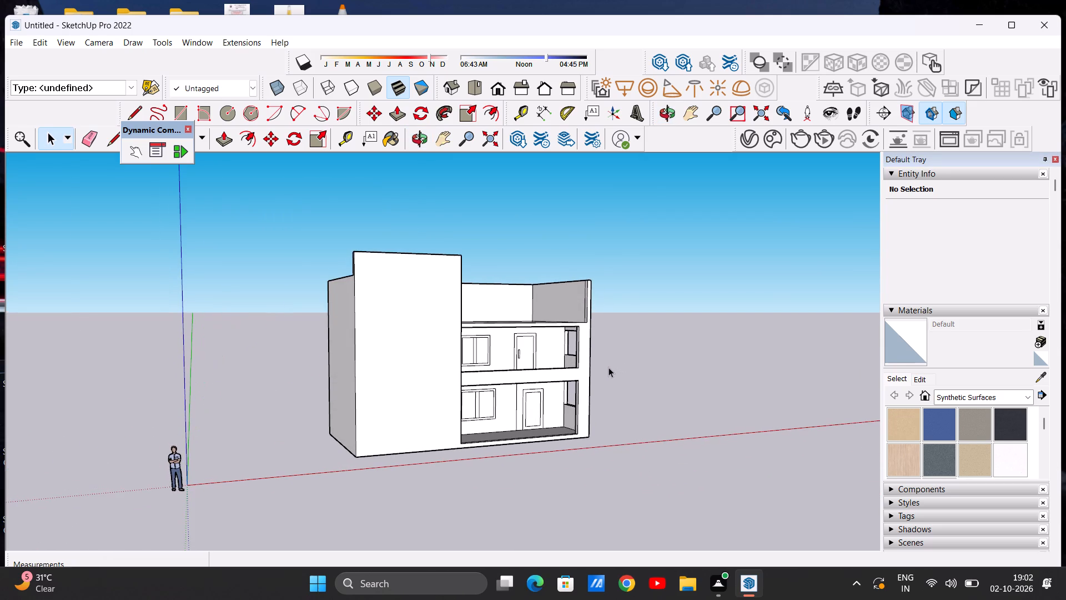
{"action": "middle_click_drag", "start_coordinate": [543, 378], "coordinate": [574, 373]}
{"action": "scroll", "coordinate": [570, 354], "scroll_direction": "up", "scroll_amount": 7}
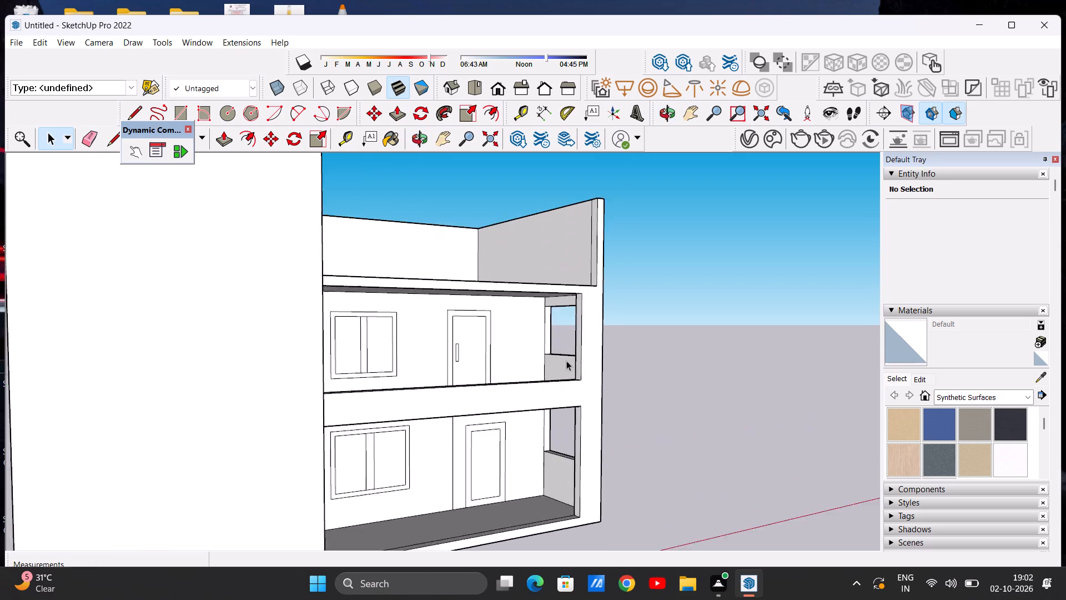
{"action": "scroll", "coordinate": [566, 361], "scroll_direction": "up", "scroll_amount": 2}
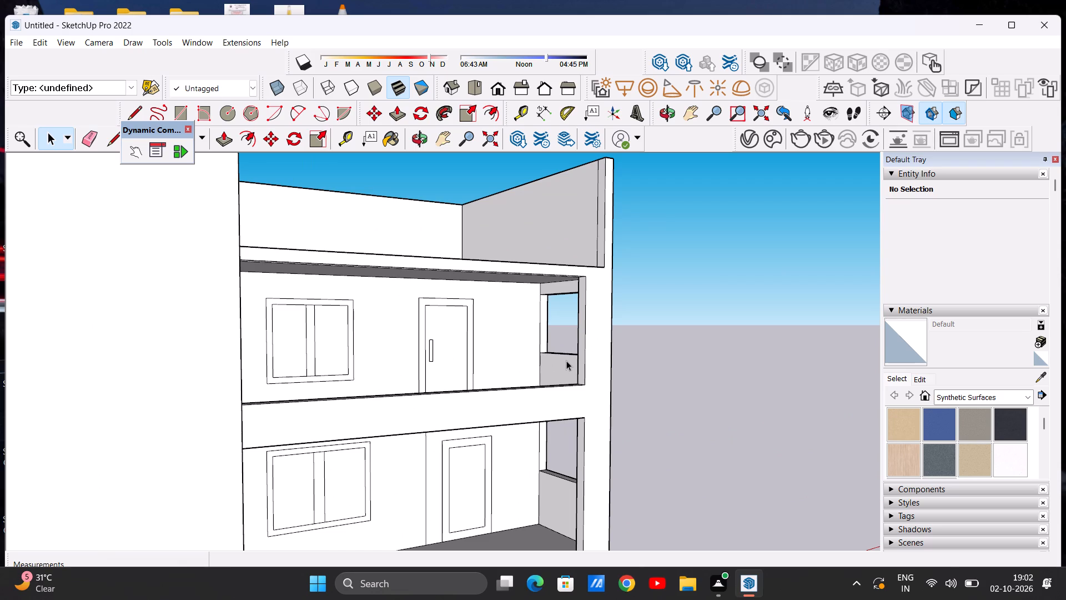
{"action": "scroll", "coordinate": [566, 361], "scroll_direction": "down", "scroll_amount": 4}
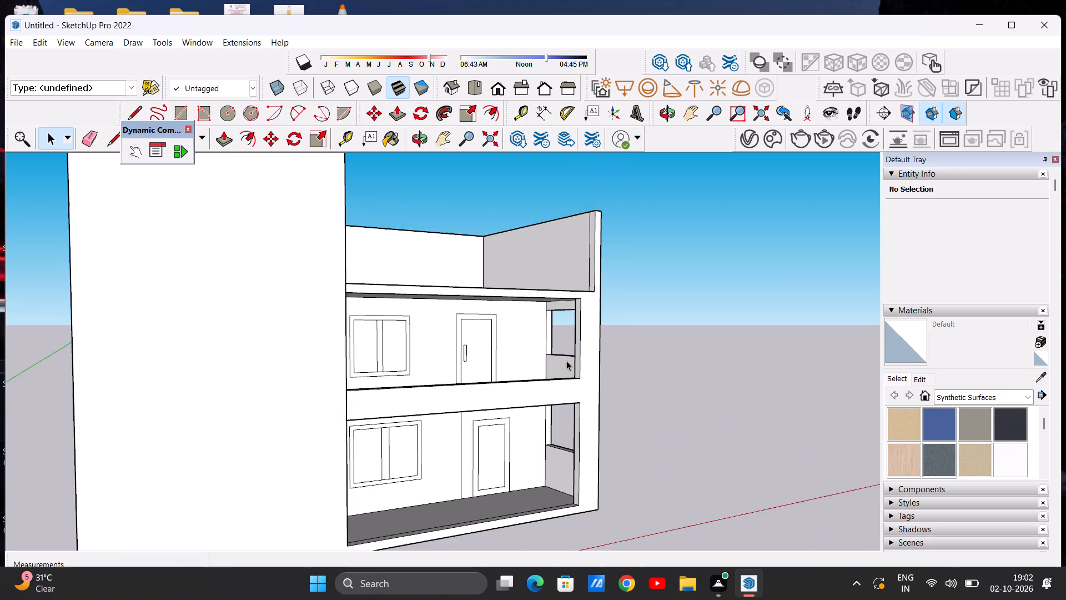
{"action": "scroll", "coordinate": [566, 361], "scroll_direction": "down", "scroll_amount": 5}
{"action": "middle_click_drag", "start_coordinate": [565, 356], "coordinate": [598, 367]}
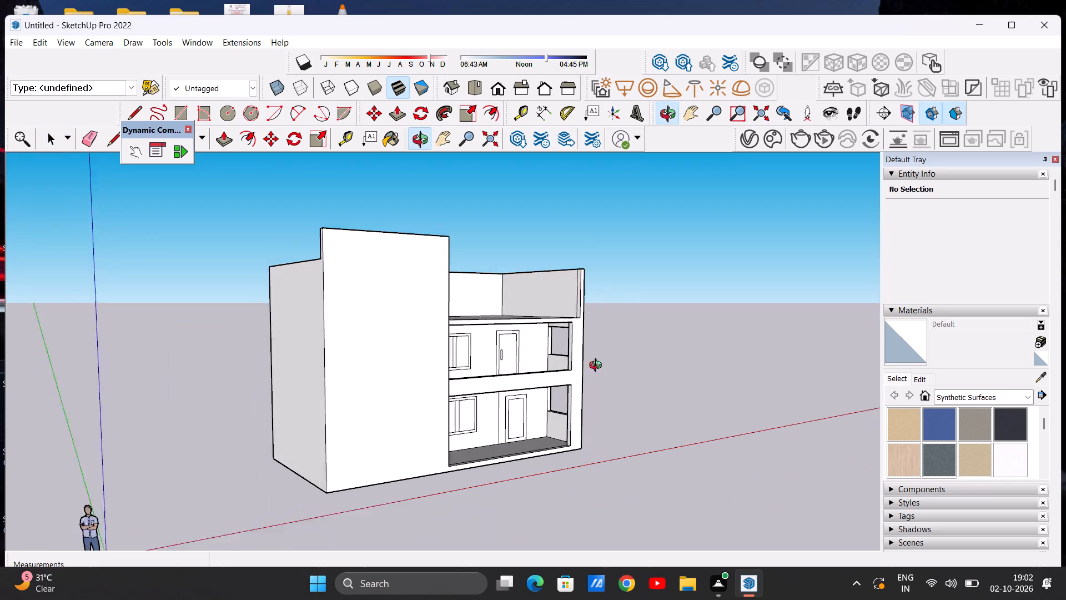
{"action": "middle_click_drag", "start_coordinate": [598, 367], "coordinate": [590, 362]}
Draw a small circle on the upper-storey corner column's inner face, just below the side opening's sill level.
{"action": "scroll", "coordinate": [566, 351], "scroll_direction": "up", "scroll_amount": 12}
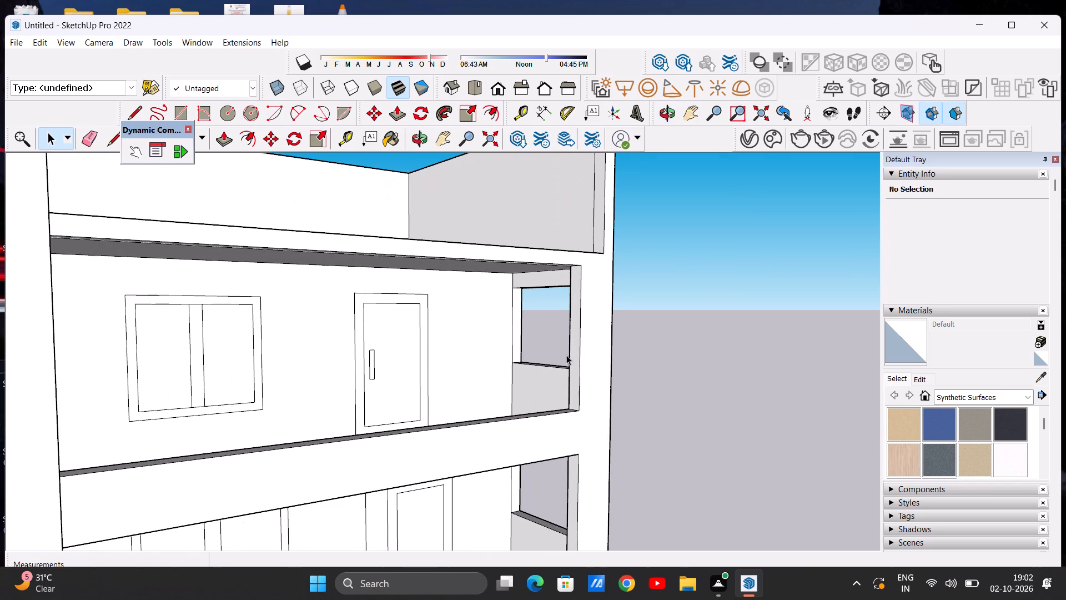
{"action": "middle_click_drag", "start_coordinate": [572, 366], "coordinate": [604, 367]}
{"action": "scroll", "coordinate": [568, 369], "scroll_direction": "up", "scroll_amount": 6}
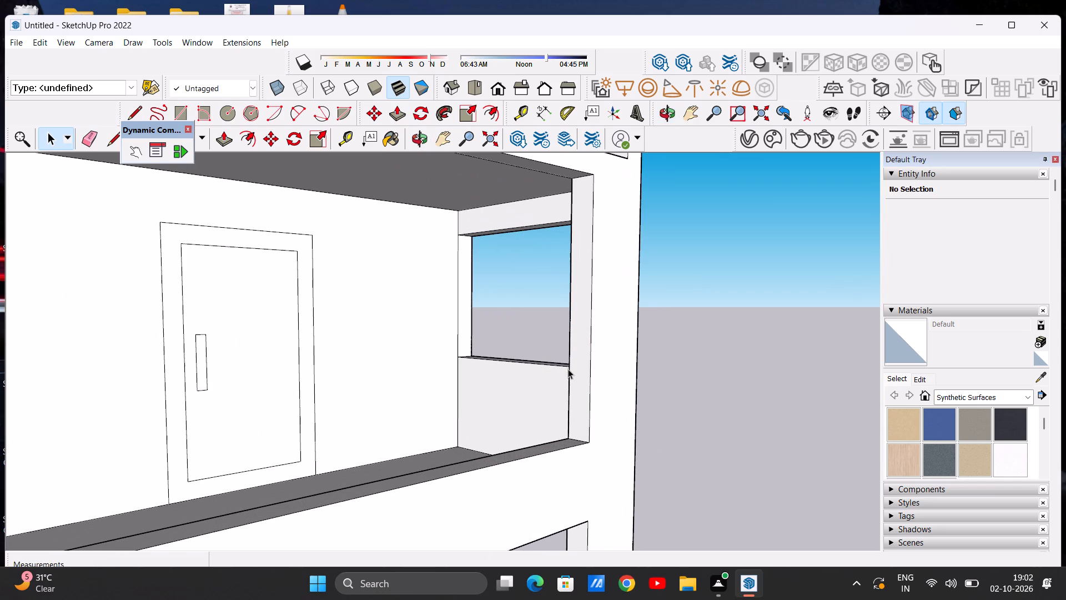
{"action": "key", "text": "c"}
{"action": "scroll", "coordinate": [582, 372], "scroll_direction": "up", "scroll_amount": 11}
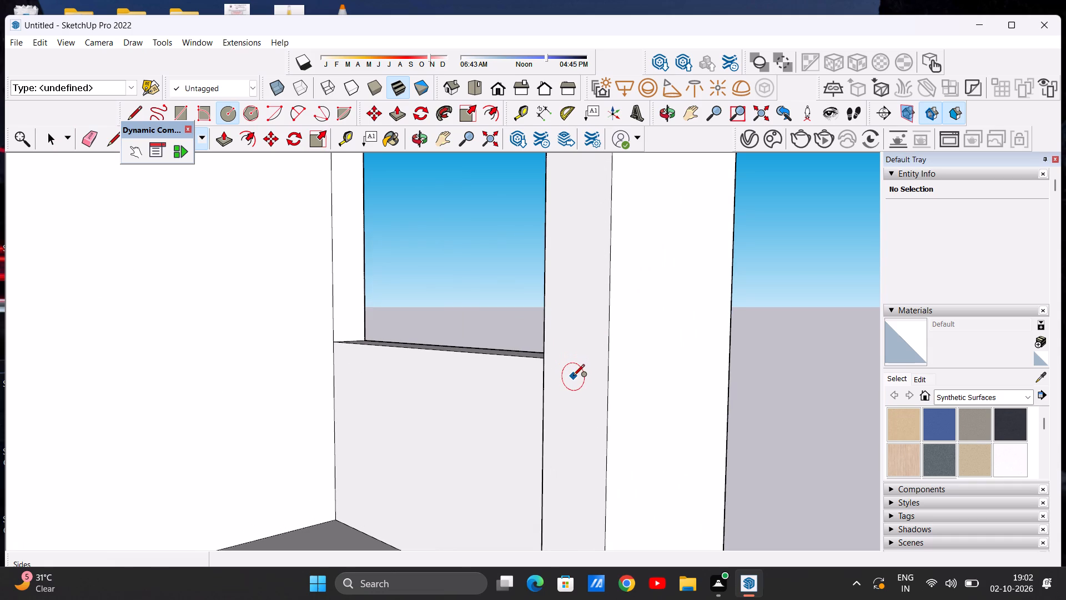
{"action": "left_click", "coordinate": [574, 371]}
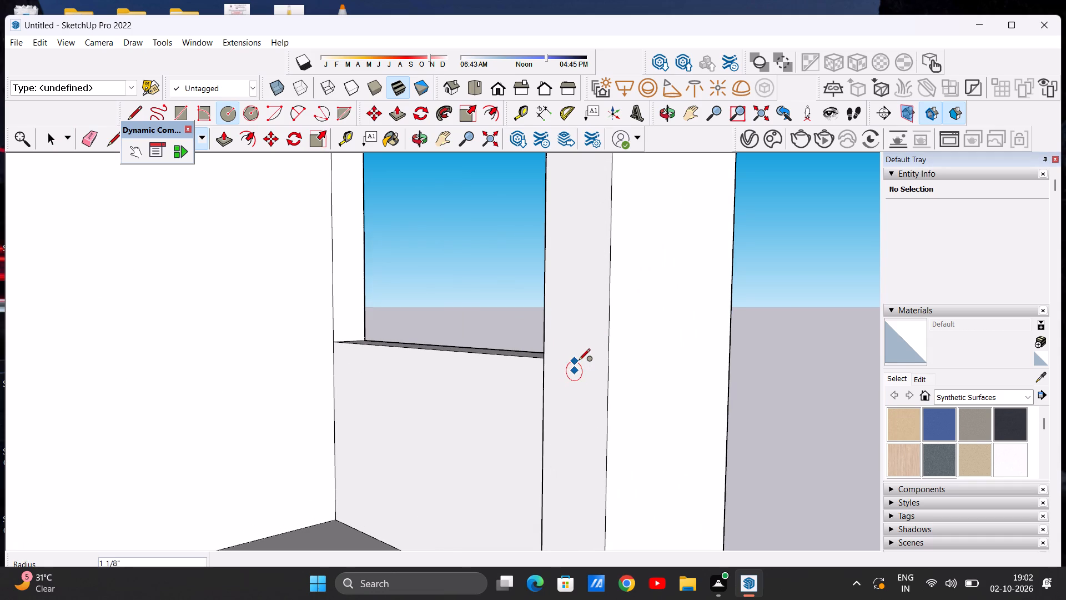
{"action": "left_click", "coordinate": [580, 359]}
{"action": "key", "text": "space"}
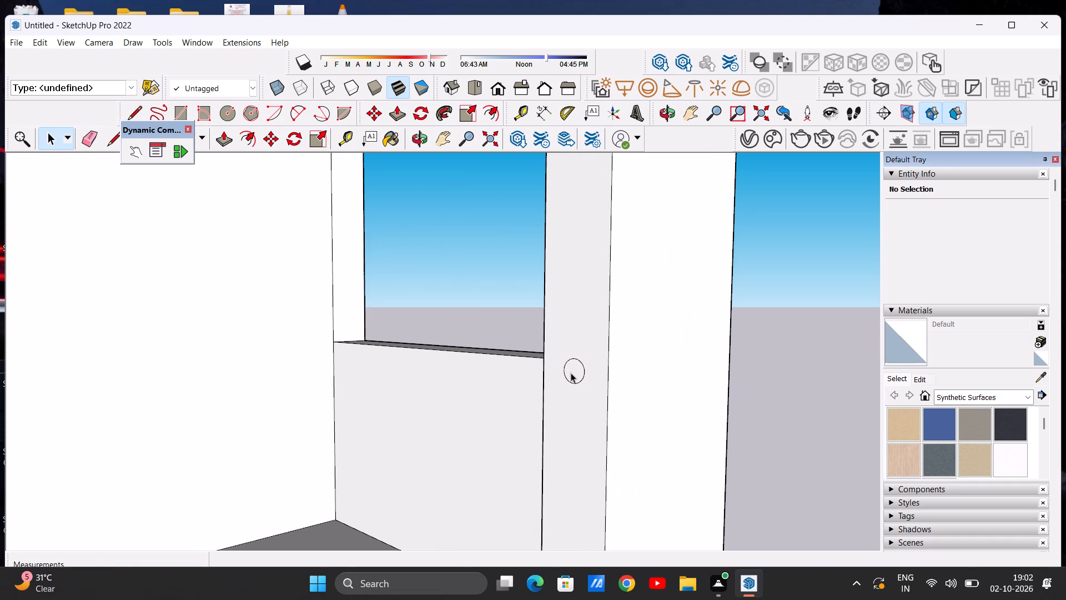
Copy the circle about 1' 7 1/4" down the column, then copy each new circle upward by about 7 3/16" and 5 7/8".
{"action": "double_click", "coordinate": [573, 374]}
{"action": "scroll", "coordinate": [569, 388], "scroll_direction": "down", "scroll_amount": 13}
{"action": "scroll", "coordinate": [572, 389], "scroll_direction": "up", "scroll_amount": 6}
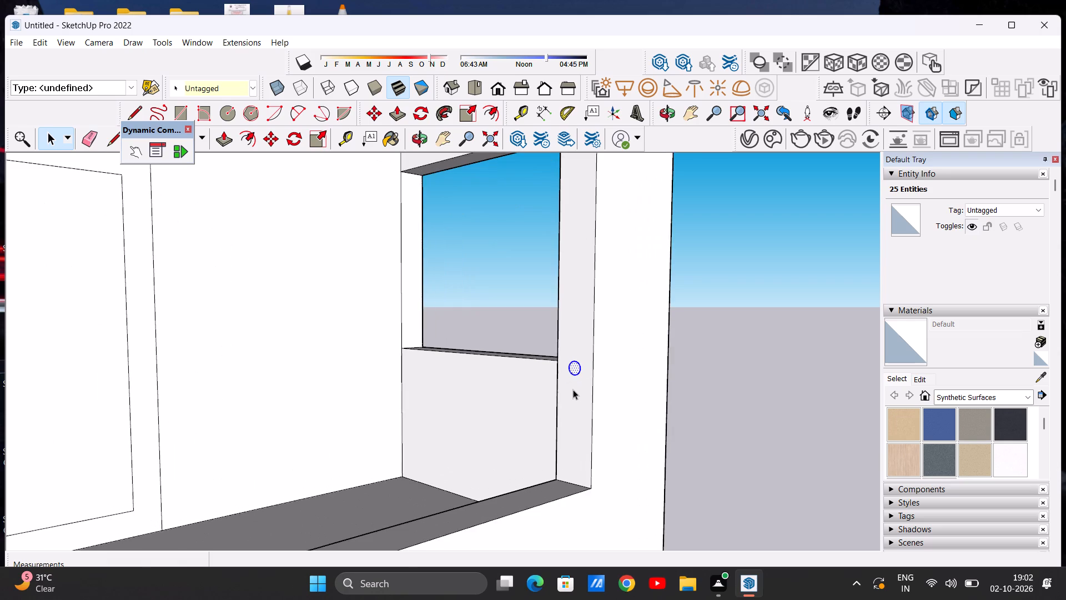
{"action": "scroll", "coordinate": [574, 389], "scroll_direction": "up", "scroll_amount": 2}
{"action": "key", "text": "m"}
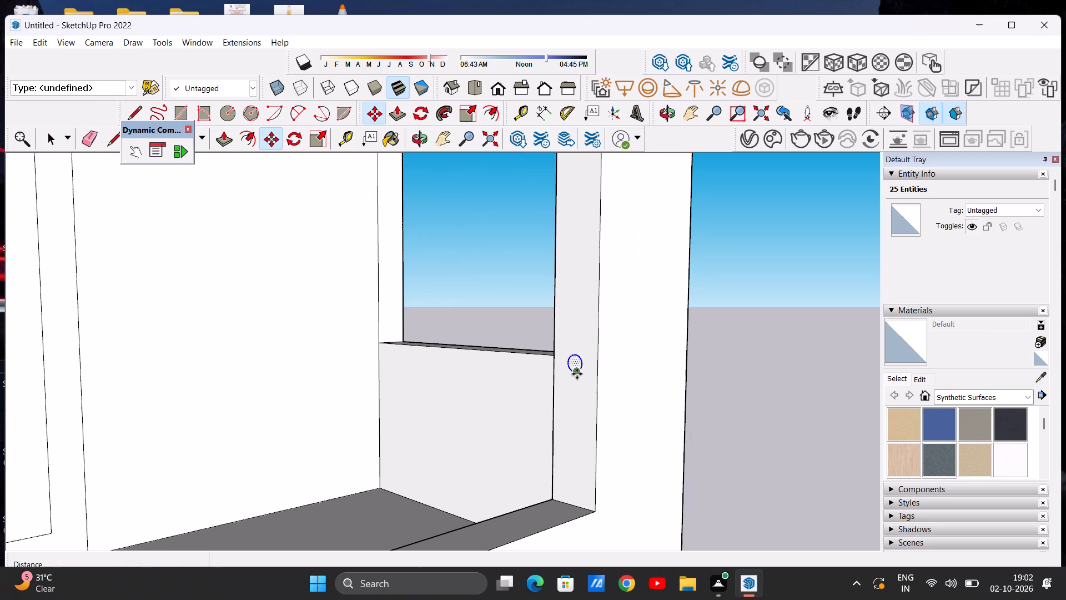
{"action": "left_click", "coordinate": [577, 374]}
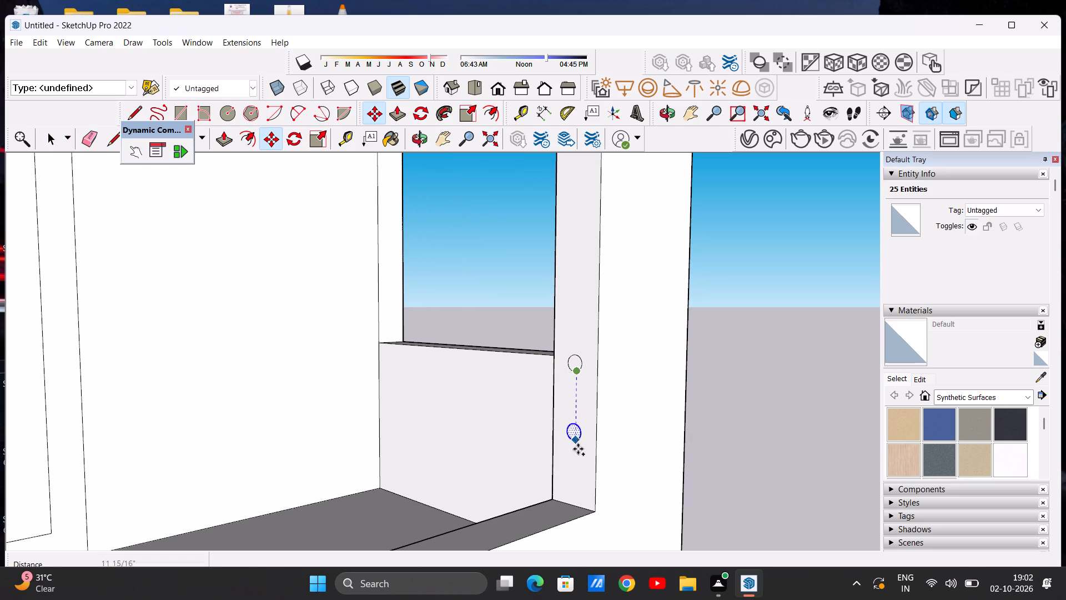
{"action": "left_click", "coordinate": [575, 484]}
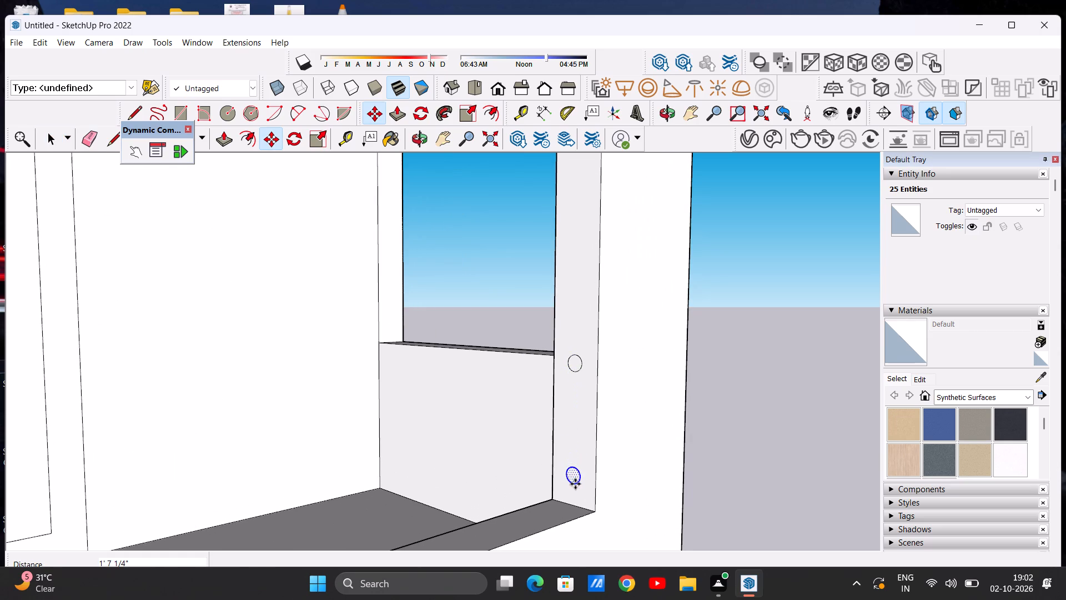
{"action": "left_click", "coordinate": [575, 487]}
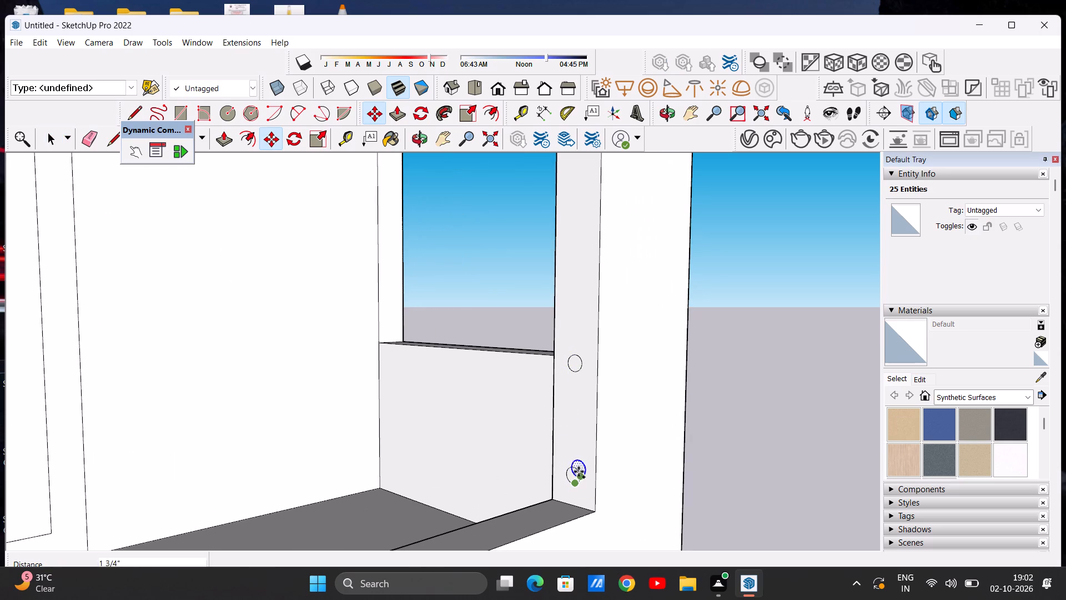
{"action": "left_click", "coordinate": [577, 442]}
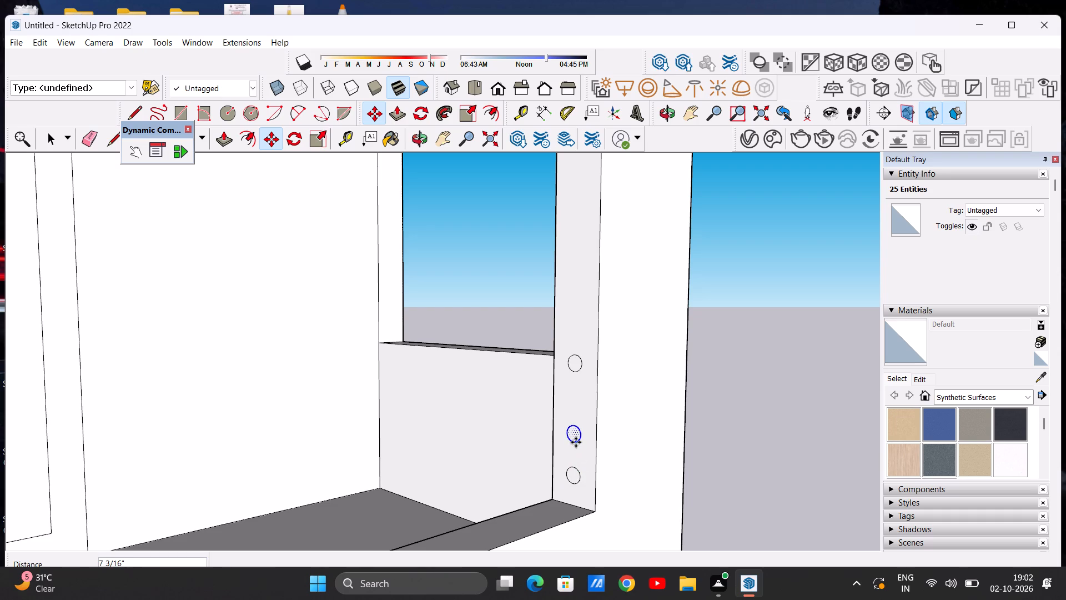
{"action": "left_click", "coordinate": [576, 442]}
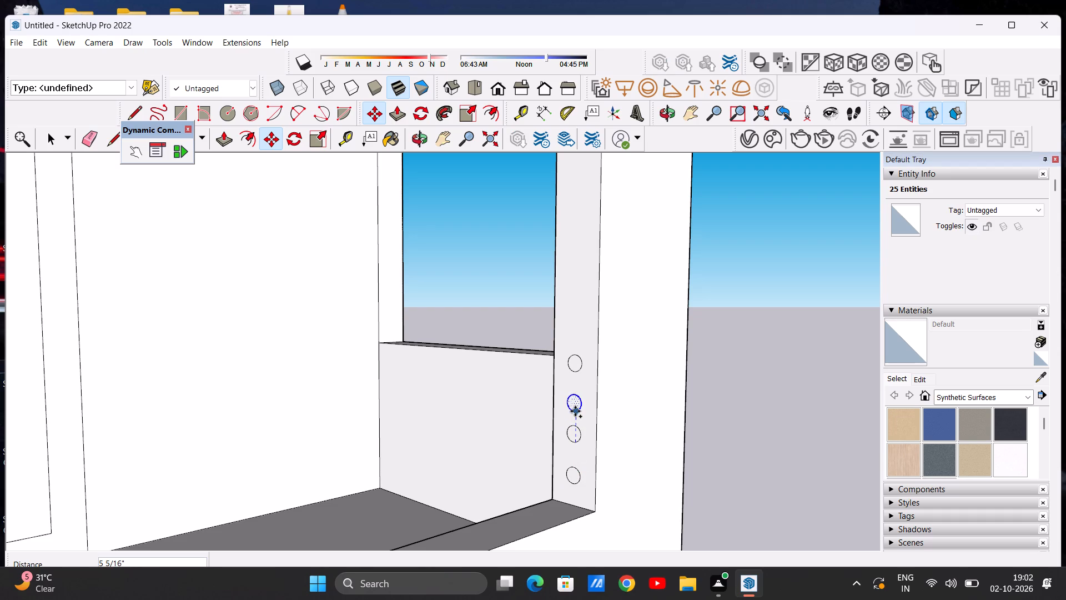
{"action": "left_click", "coordinate": [574, 408]}
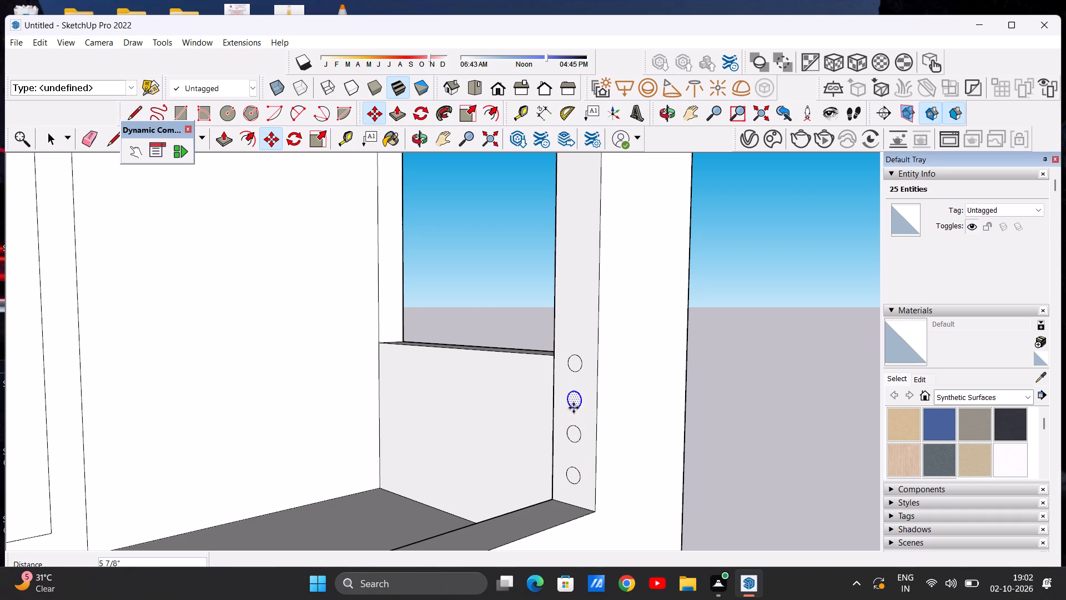
{"action": "key", "text": "space"}
{"action": "left_click_drag", "start_coordinate": [812, 377], "coordinate": [807, 376]}
Push/Pull the top circle on the upper-storey corner column about 23' 7 1/4" across the opening to the opposite wall.
{"action": "scroll", "coordinate": [509, 422], "scroll_direction": "down", "scroll_amount": 19}
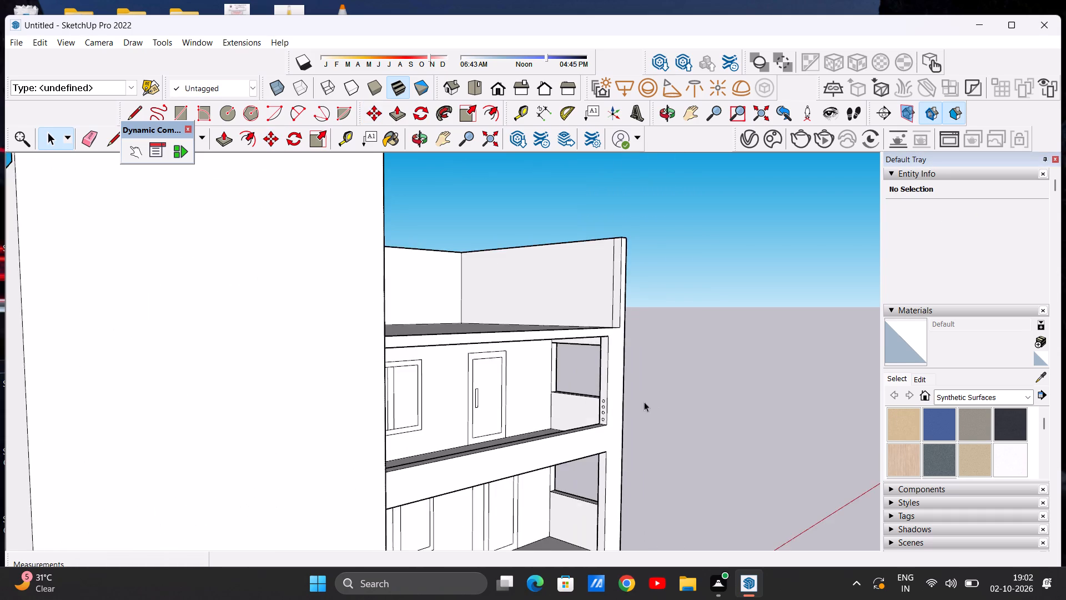
{"action": "scroll", "coordinate": [575, 413], "scroll_direction": "up", "scroll_amount": 16}
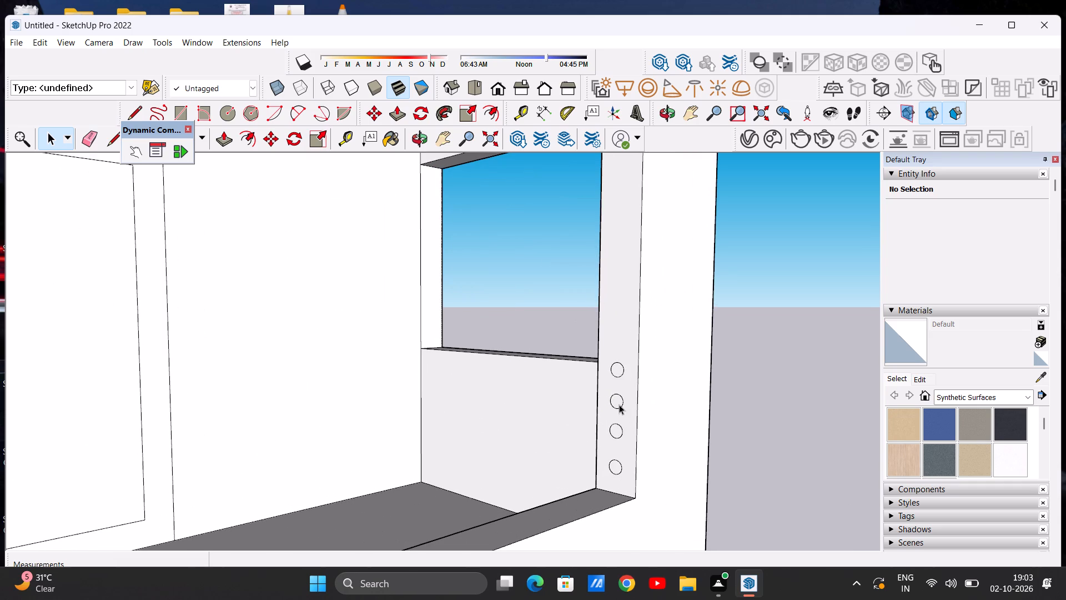
{"action": "key", "text": "p"}
{"action": "scroll", "coordinate": [612, 364], "scroll_direction": "up", "scroll_amount": 11}
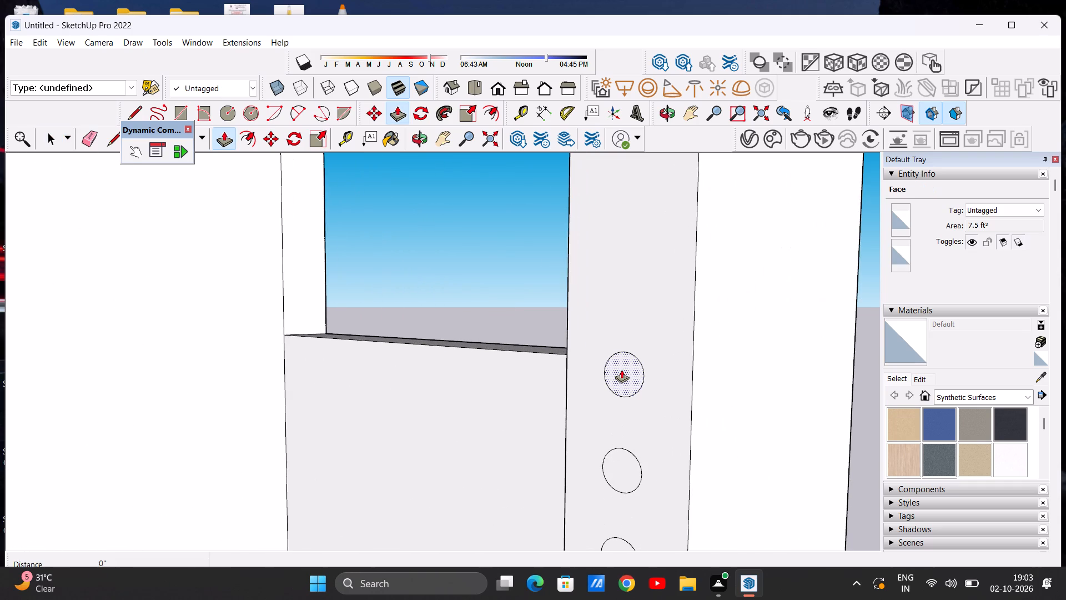
{"action": "left_click", "coordinate": [621, 369]}
{"action": "scroll", "coordinate": [571, 390], "scroll_direction": "down", "scroll_amount": 7}
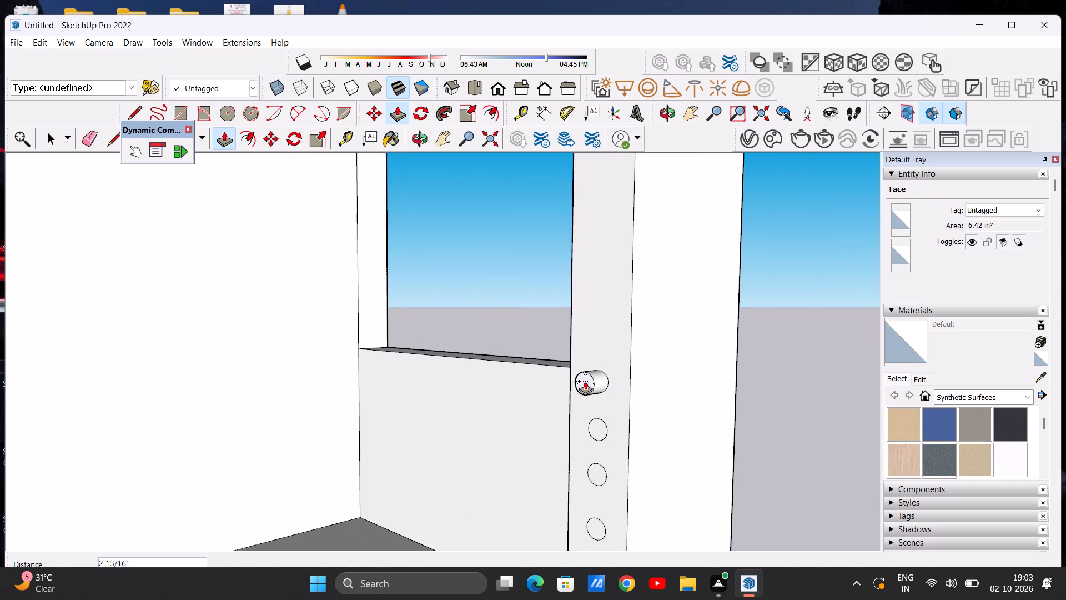
{"action": "scroll", "coordinate": [585, 381], "scroll_direction": "down", "scroll_amount": 20}
{"action": "scroll", "coordinate": [585, 381], "scroll_direction": "down", "scroll_amount": 6}
{"action": "middle_click_drag", "start_coordinate": [475, 388], "coordinate": [337, 396]}
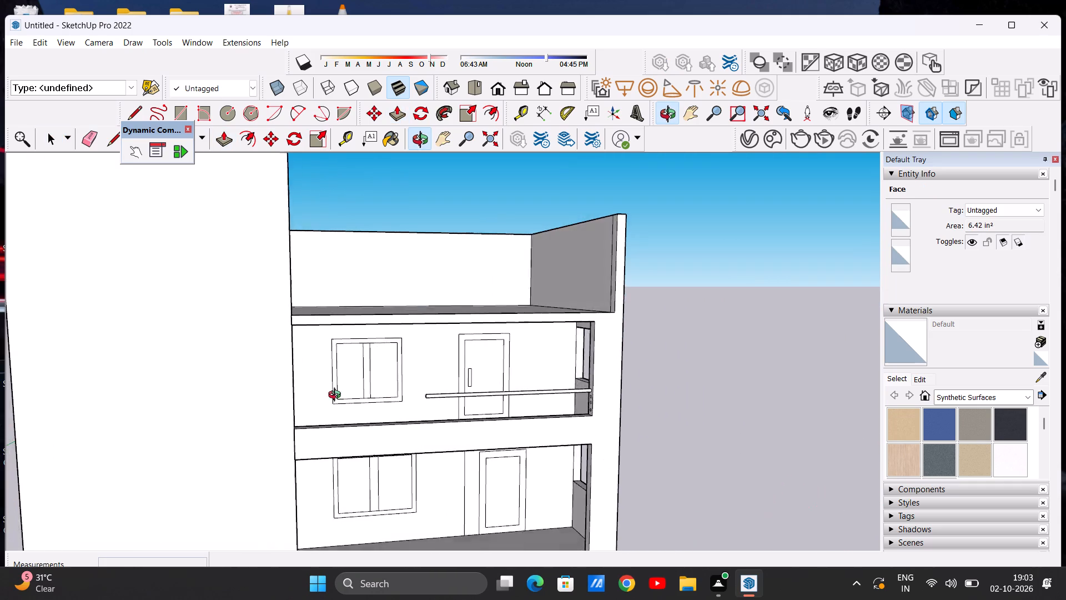
{"action": "middle_click_drag", "start_coordinate": [337, 396], "coordinate": [277, 396]}
{"action": "scroll", "coordinate": [273, 383], "scroll_direction": "up", "scroll_amount": 16}
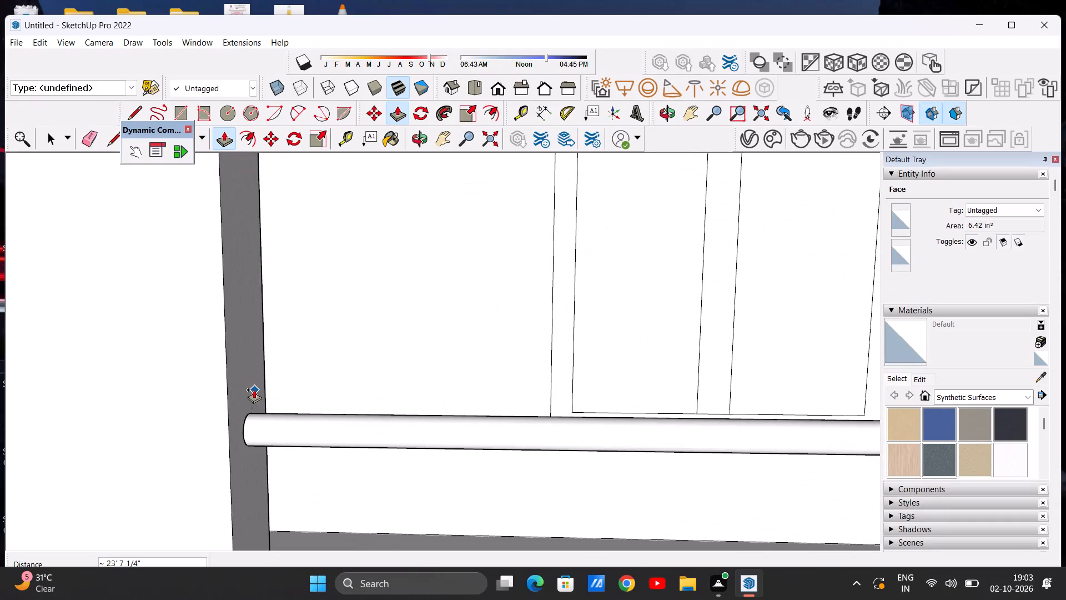
{"action": "left_click", "coordinate": [251, 386]}
Push/Pull the second circle from the top about 23' 7 1/4" to the opposite wall, matching the top rail.
{"action": "scroll", "coordinate": [285, 418], "scroll_direction": "down", "scroll_amount": 14}
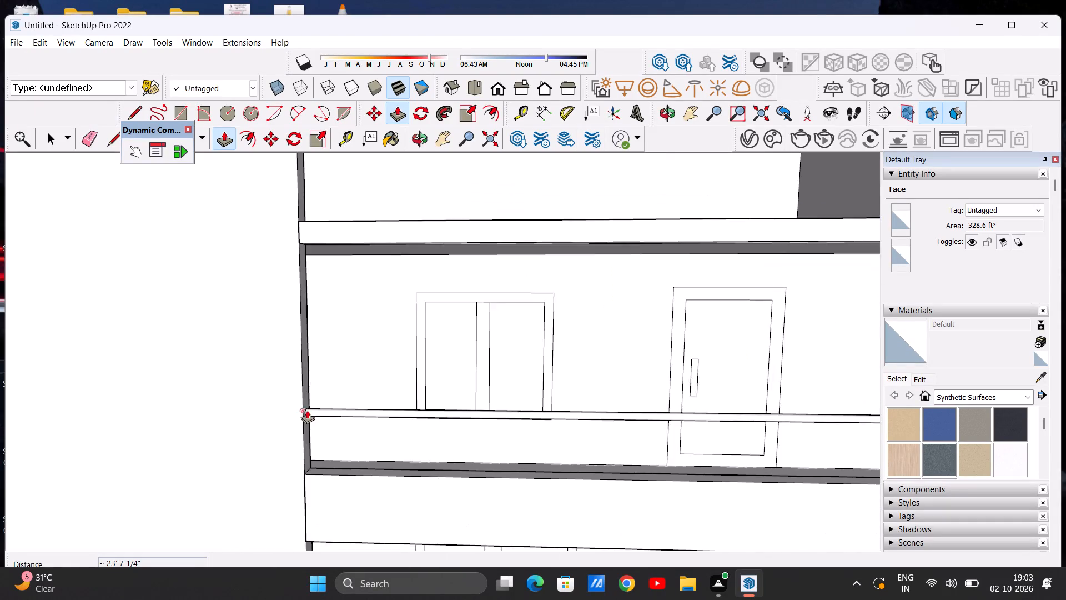
{"action": "scroll", "coordinate": [307, 410], "scroll_direction": "down", "scroll_amount": 2}
{"action": "scroll", "coordinate": [652, 479], "scroll_direction": "down", "scroll_amount": 4}
{"action": "middle_click_drag", "start_coordinate": [648, 478], "coordinate": [662, 471]}
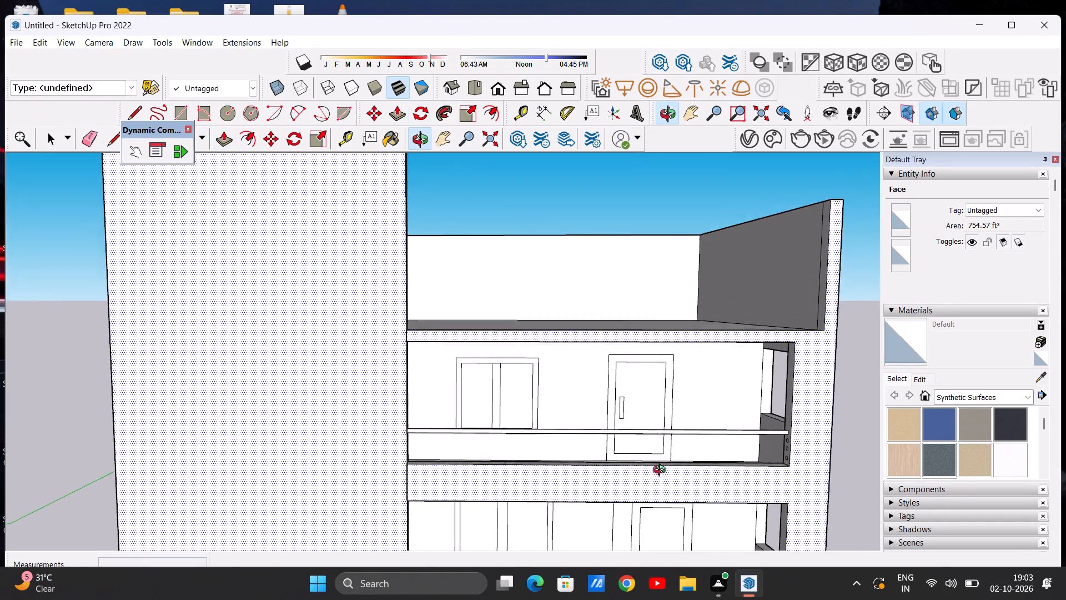
{"action": "middle_click_drag", "start_coordinate": [662, 471], "coordinate": [777, 444]}
{"action": "scroll", "coordinate": [726, 422], "scroll_direction": "up", "scroll_amount": 20}
{"action": "scroll", "coordinate": [726, 422], "scroll_direction": "up", "scroll_amount": 1}
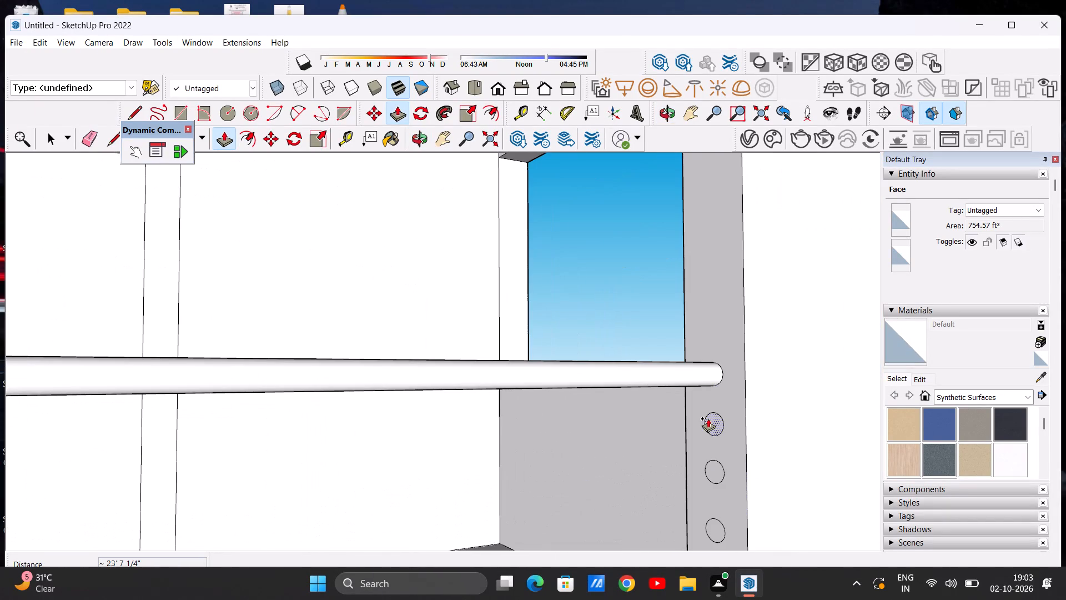
{"action": "left_click", "coordinate": [710, 419]}
{"action": "scroll", "coordinate": [594, 442], "scroll_direction": "down", "scroll_amount": 9}
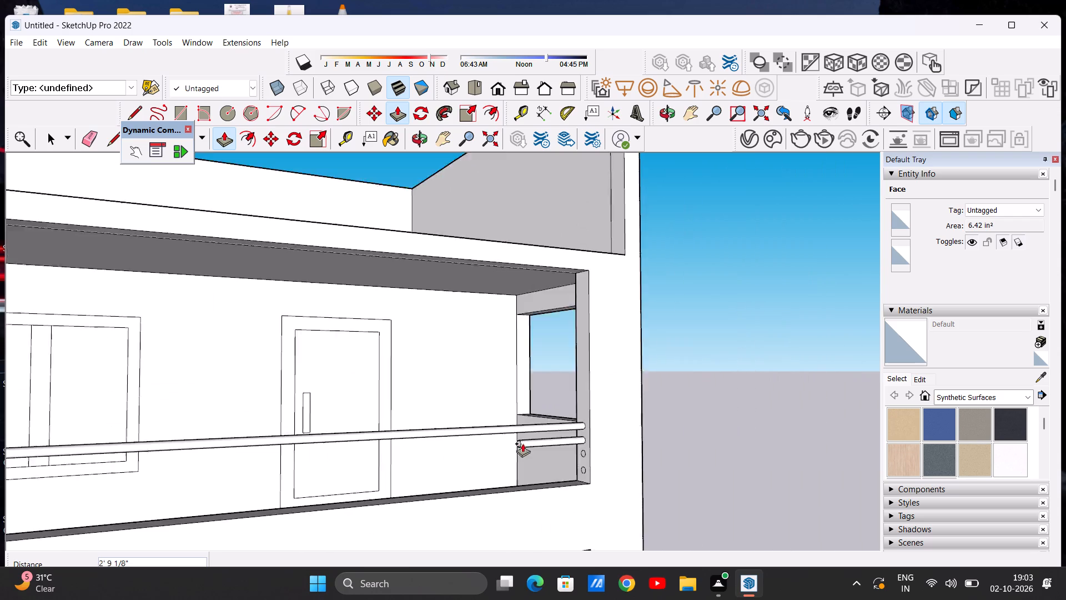
{"action": "scroll", "coordinate": [522, 443], "scroll_direction": "down", "scroll_amount": 4}
{"action": "scroll", "coordinate": [410, 439], "scroll_direction": "down", "scroll_amount": 13}
{"action": "middle_click_drag", "start_coordinate": [439, 429], "coordinate": [359, 434]}
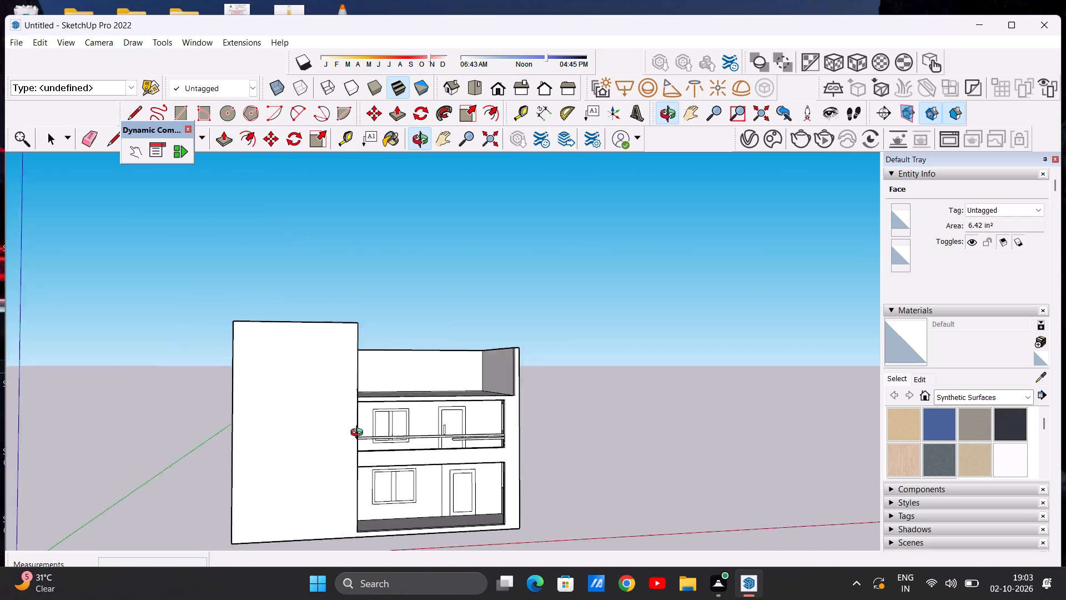
{"action": "middle_click_drag", "start_coordinate": [359, 434], "coordinate": [329, 439]}
{"action": "scroll", "coordinate": [375, 438], "scroll_direction": "up", "scroll_amount": 20}
{"action": "scroll", "coordinate": [375, 438], "scroll_direction": "up", "scroll_amount": 1}
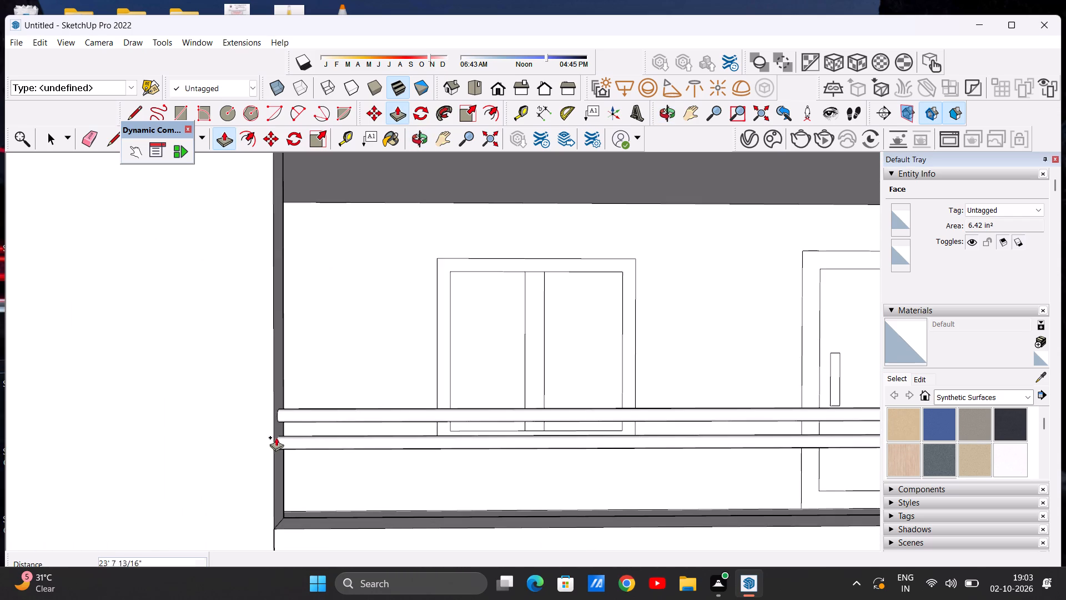
{"action": "scroll", "coordinate": [283, 429], "scroll_direction": "up", "scroll_amount": 15}
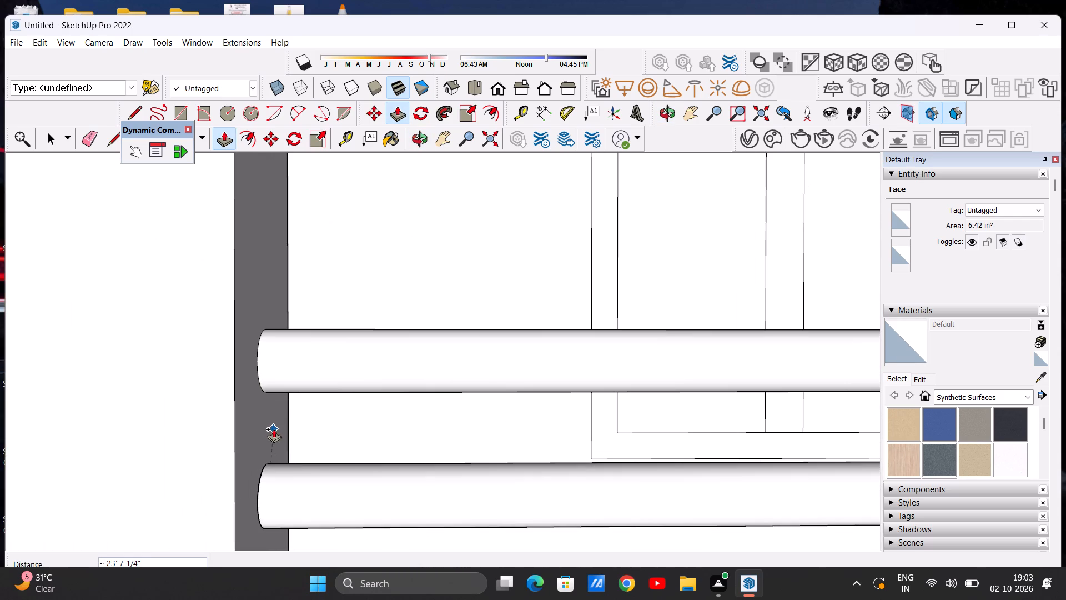
{"action": "left_click", "coordinate": [266, 427]}
Extrude the third circle down the column about 23' 7 1/4" to the opposite wall as another railing bar.
{"action": "scroll", "coordinate": [322, 475], "scroll_direction": "down", "scroll_amount": 20}
{"action": "scroll", "coordinate": [322, 475], "scroll_direction": "down", "scroll_amount": 1}
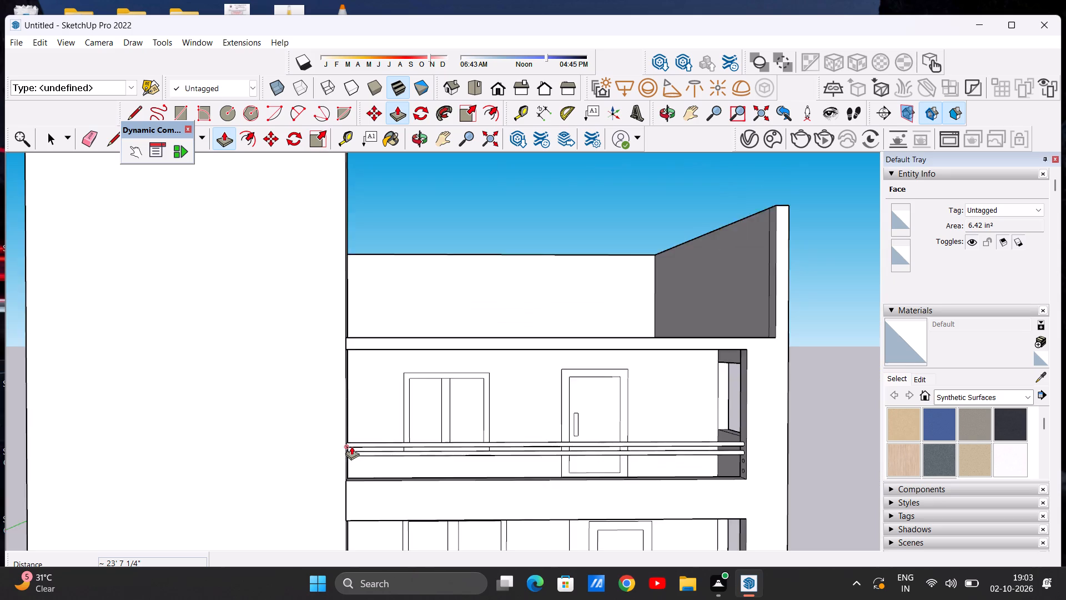
{"action": "scroll", "coordinate": [351, 446], "scroll_direction": "down", "scroll_amount": 5}
{"action": "middle_click_drag", "start_coordinate": [647, 460], "coordinate": [774, 449]}
{"action": "scroll", "coordinate": [647, 447], "scroll_direction": "up", "scroll_amount": 9}
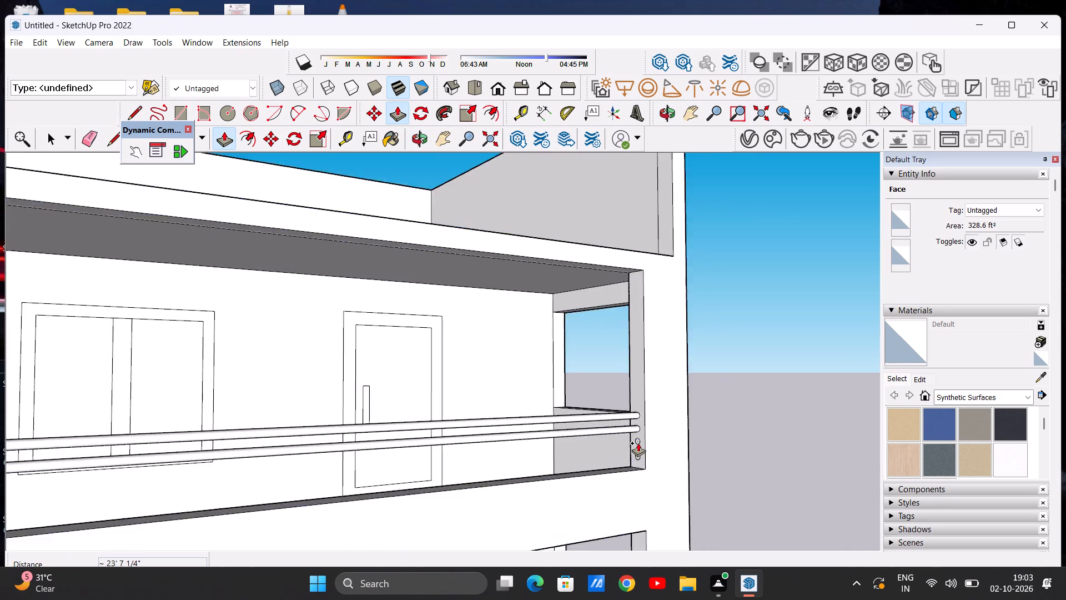
{"action": "scroll", "coordinate": [638, 443], "scroll_direction": "up", "scroll_amount": 20}
{"action": "scroll", "coordinate": [638, 443], "scroll_direction": "up", "scroll_amount": 1}
{"action": "left_click", "coordinate": [640, 458]}
{"action": "scroll", "coordinate": [576, 474], "scroll_direction": "down", "scroll_amount": 3}
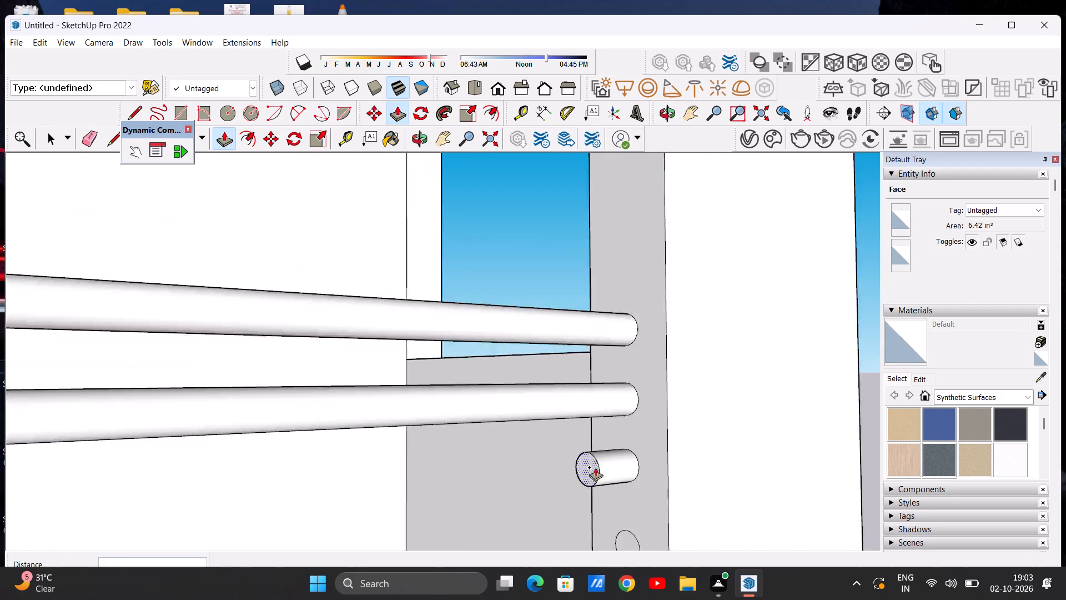
{"action": "scroll", "coordinate": [595, 467], "scroll_direction": "down", "scroll_amount": 12}
{"action": "scroll", "coordinate": [415, 492], "scroll_direction": "down", "scroll_amount": 19}
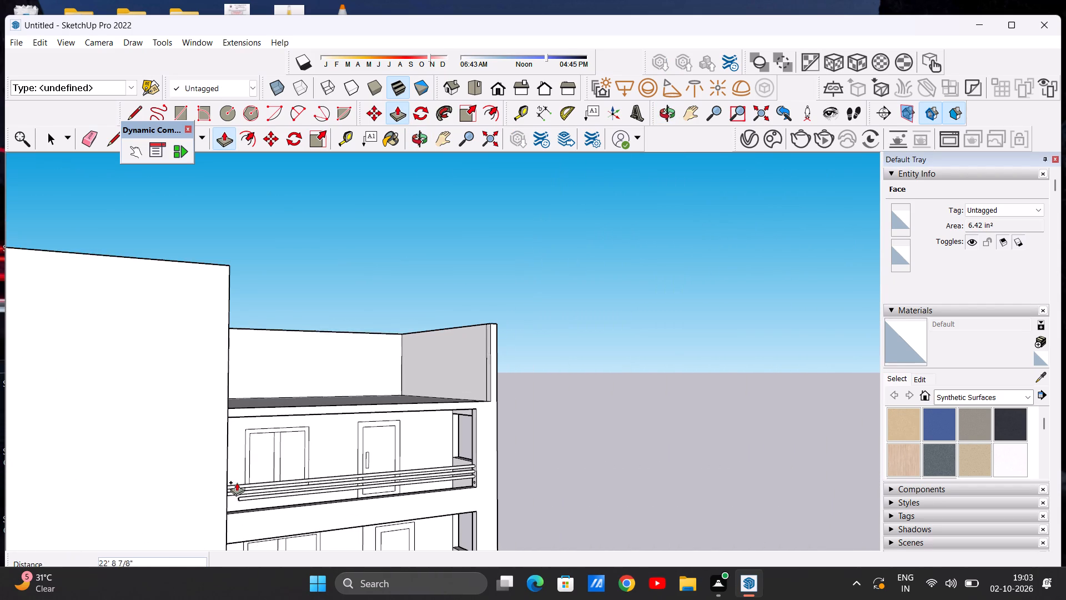
{"action": "middle_click_drag", "start_coordinate": [289, 485], "coordinate": [165, 486]}
{"action": "scroll", "coordinate": [262, 478], "scroll_direction": "up", "scroll_amount": 20}
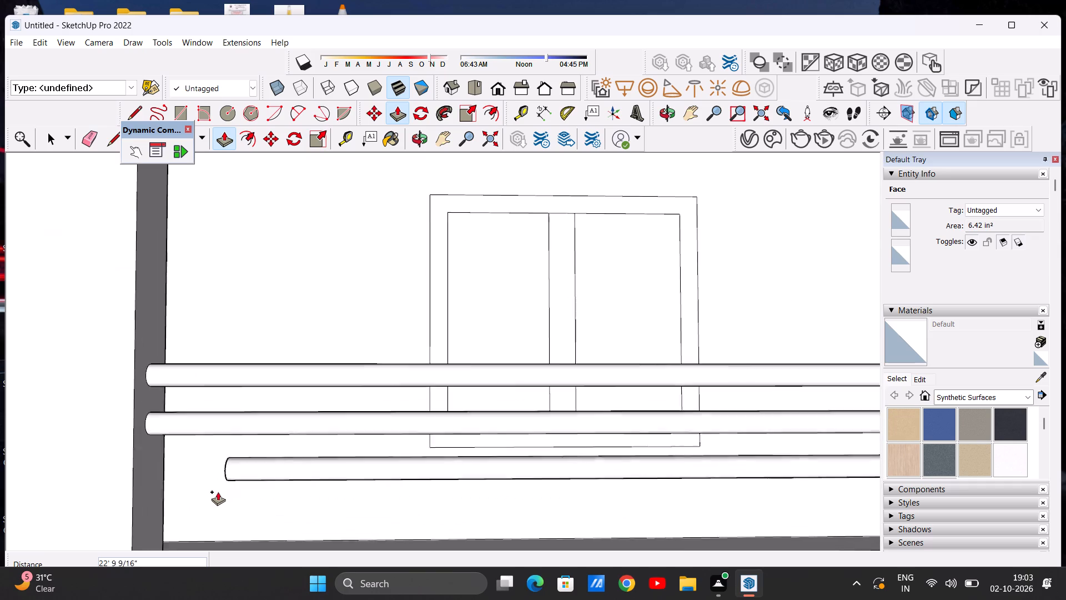
{"action": "scroll", "coordinate": [254, 486], "scroll_direction": "down", "scroll_amount": 6}
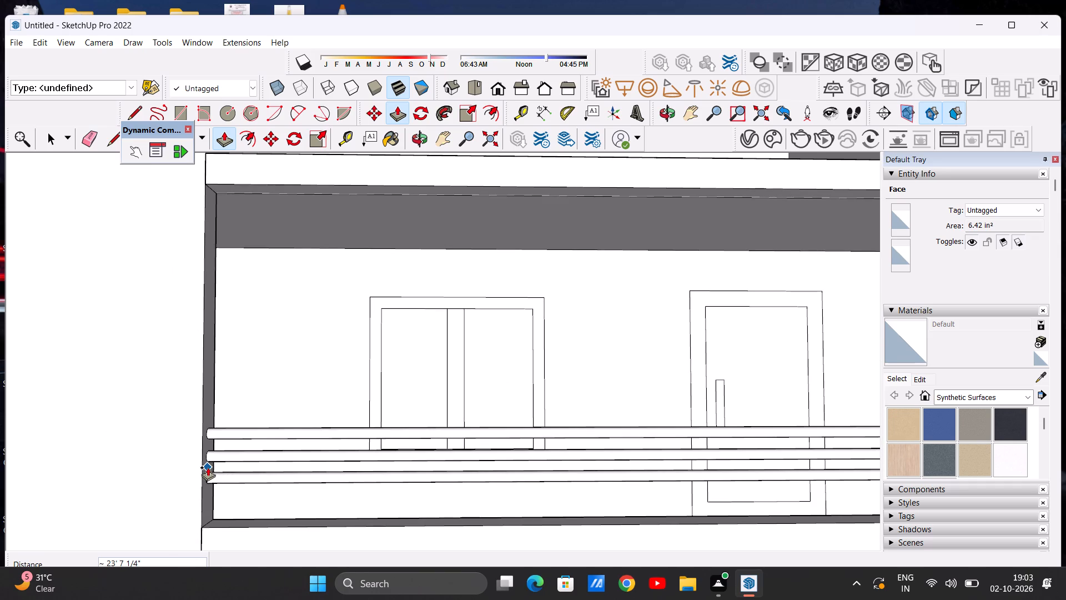
{"action": "left_click", "coordinate": [208, 467]}
Extrude the lowest circle on the column about 23' 7 1/4" to the opposite wall to complete the four-bar railing.
{"action": "scroll", "coordinate": [258, 488], "scroll_direction": "down", "scroll_amount": 18}
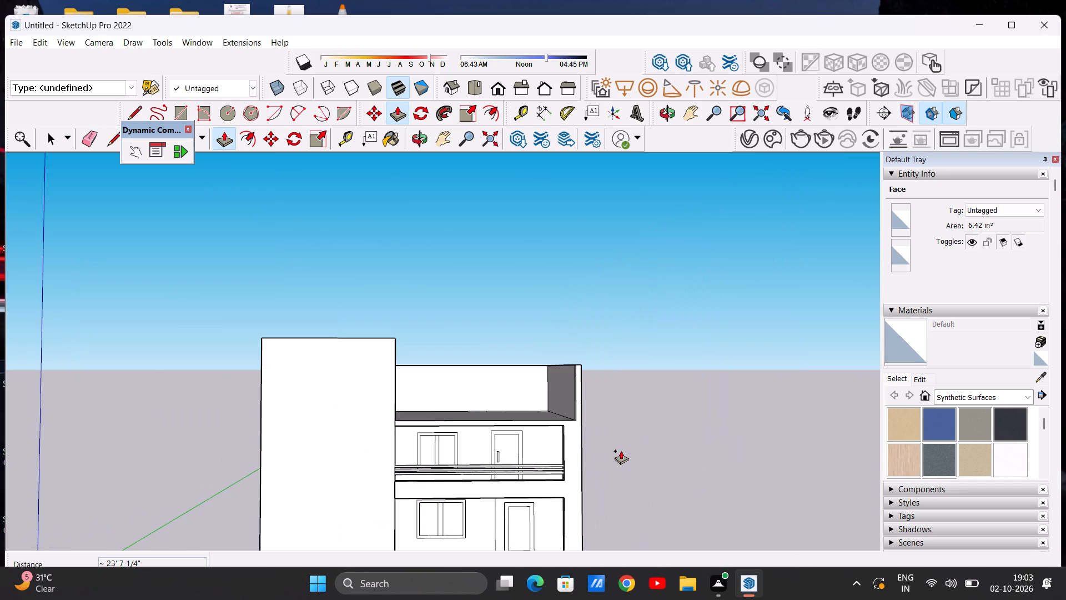
{"action": "scroll", "coordinate": [708, 434], "scroll_direction": "down", "scroll_amount": 5}
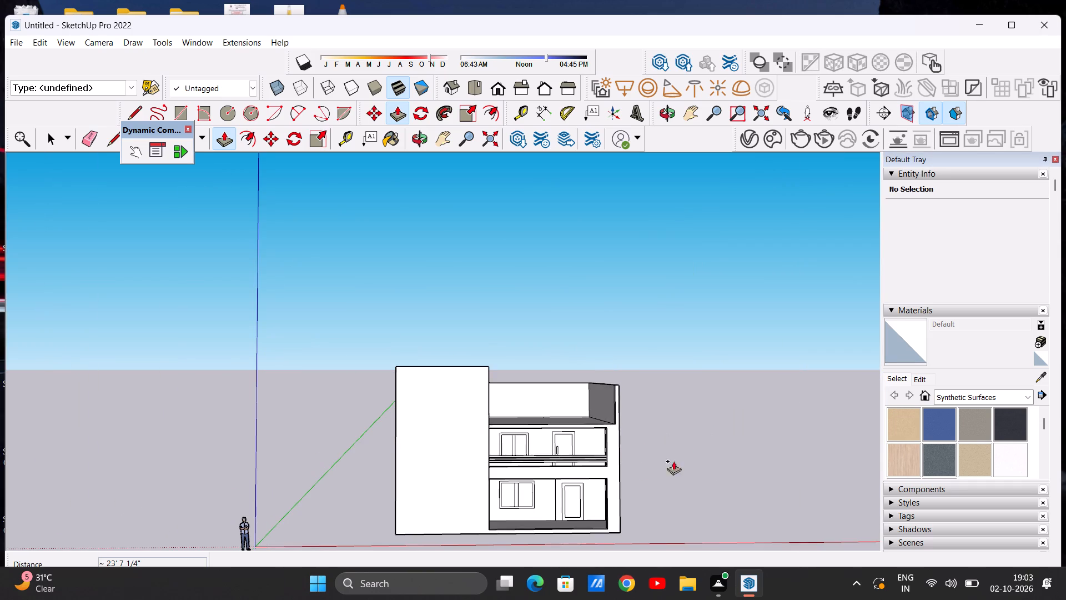
{"action": "scroll", "coordinate": [563, 512], "scroll_direction": "up", "scroll_amount": 7}
{"action": "scroll", "coordinate": [539, 419], "scroll_direction": "up", "scroll_amount": 1}
{"action": "middle_click_drag", "start_coordinate": [539, 418], "coordinate": [686, 476]}
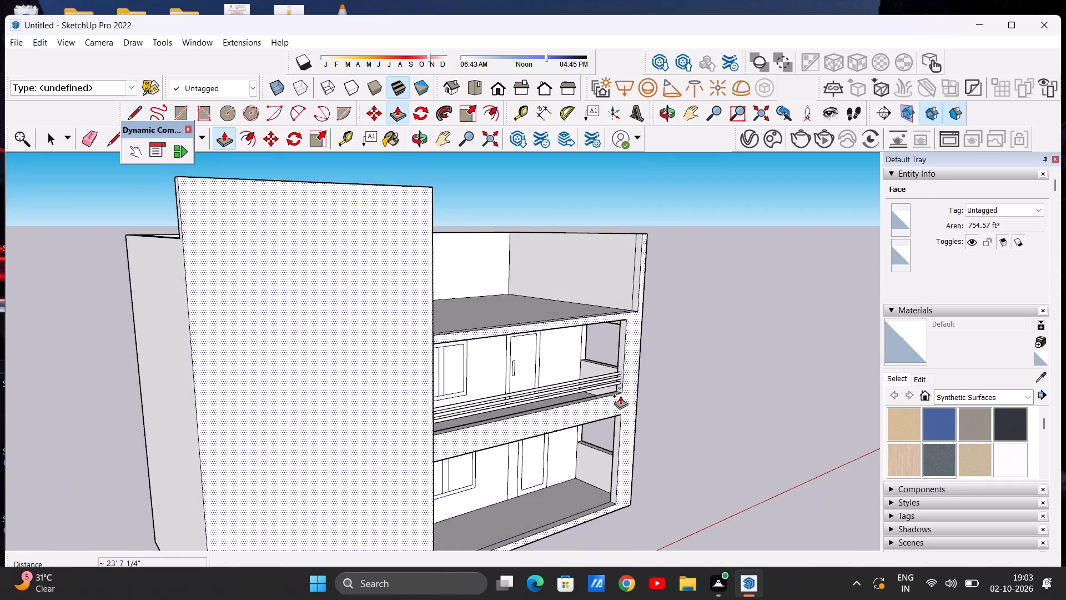
{"action": "scroll", "coordinate": [622, 383], "scroll_direction": "up", "scroll_amount": 7}
{"action": "scroll", "coordinate": [609, 402], "scroll_direction": "up", "scroll_amount": 20}
{"action": "scroll", "coordinate": [609, 402], "scroll_direction": "up", "scroll_amount": 7}
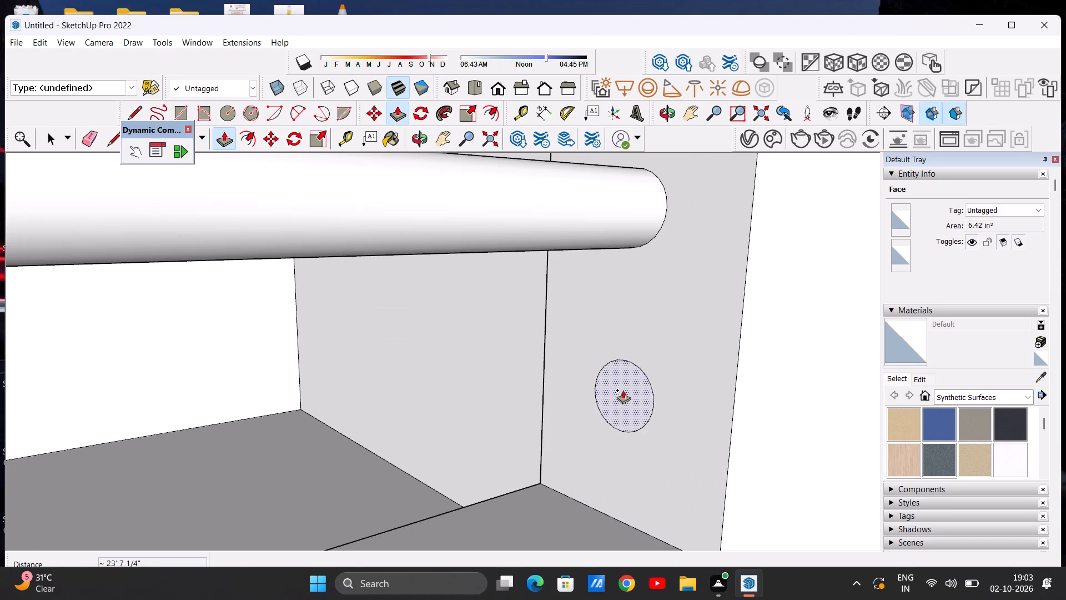
{"action": "left_click", "coordinate": [623, 391]}
{"action": "left_click", "coordinate": [626, 397]}
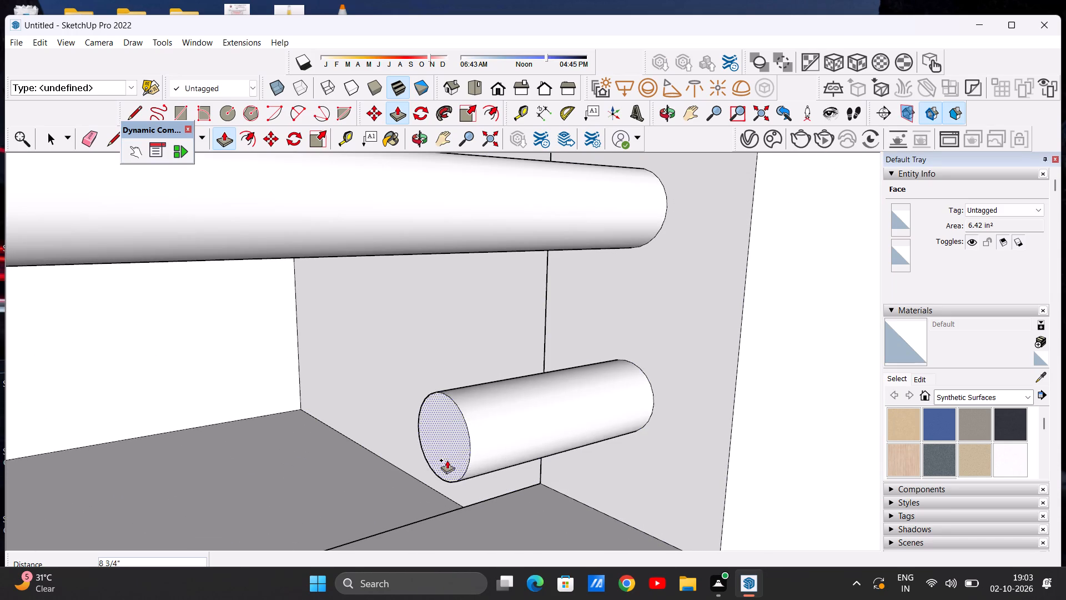
{"action": "scroll", "coordinate": [542, 439], "scroll_direction": "down", "scroll_amount": 20}
{"action": "scroll", "coordinate": [542, 439], "scroll_direction": "down", "scroll_amount": 4}
{"action": "scroll", "coordinate": [301, 492], "scroll_direction": "down", "scroll_amount": 10}
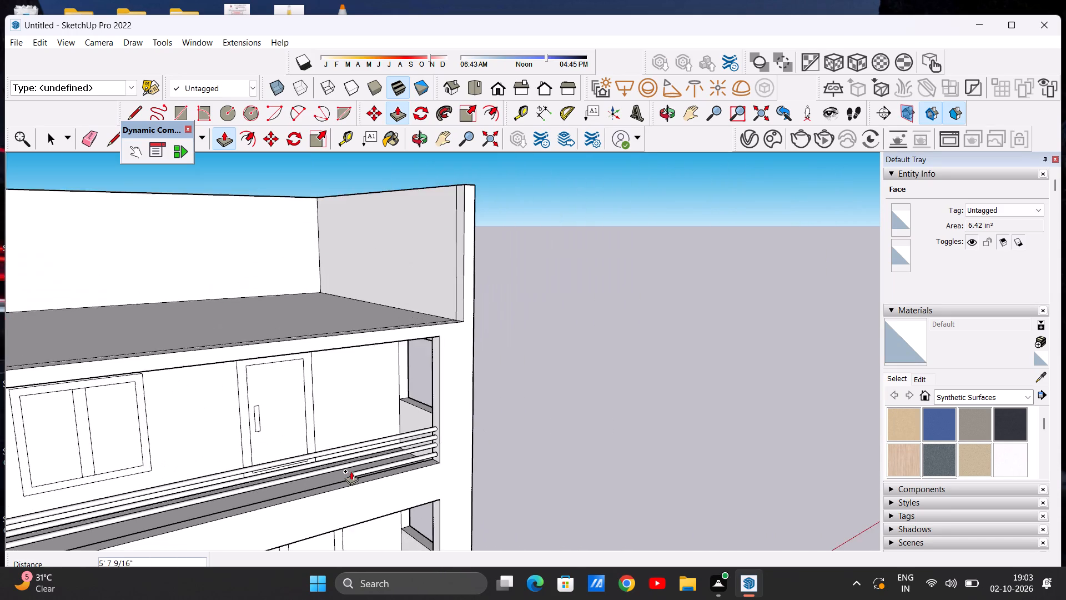
{"action": "scroll", "coordinate": [351, 471], "scroll_direction": "down", "scroll_amount": 11}
{"action": "middle_click_drag", "start_coordinate": [277, 488], "coordinate": [207, 492]}
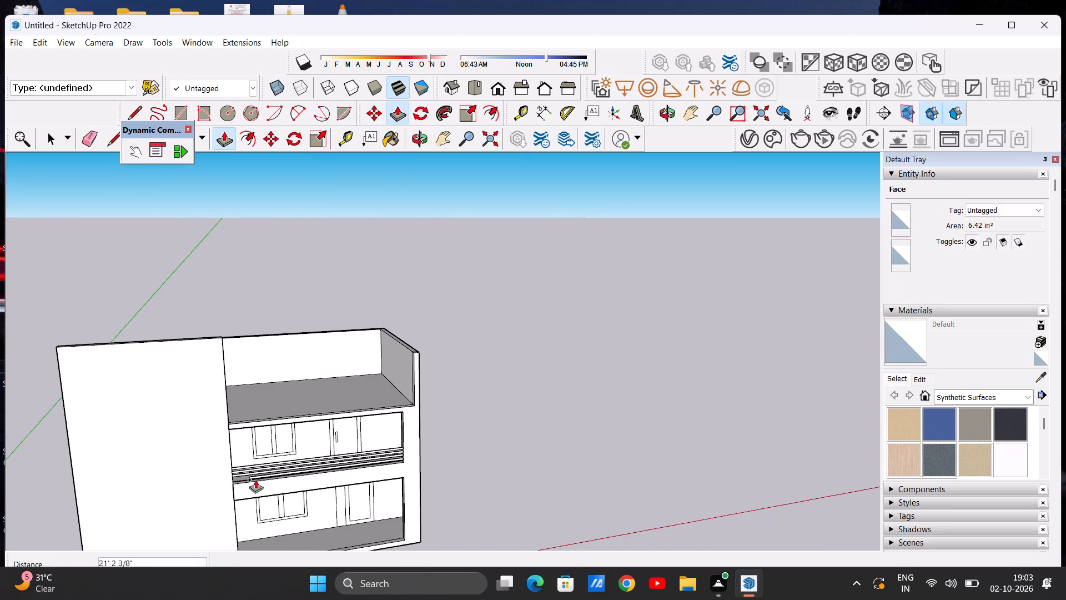
{"action": "scroll", "coordinate": [252, 477], "scroll_direction": "up", "scroll_amount": 7}
{"action": "middle_click_drag", "start_coordinate": [272, 484], "coordinate": [199, 479]}
{"action": "scroll", "coordinate": [245, 461], "scroll_direction": "up", "scroll_amount": 11}
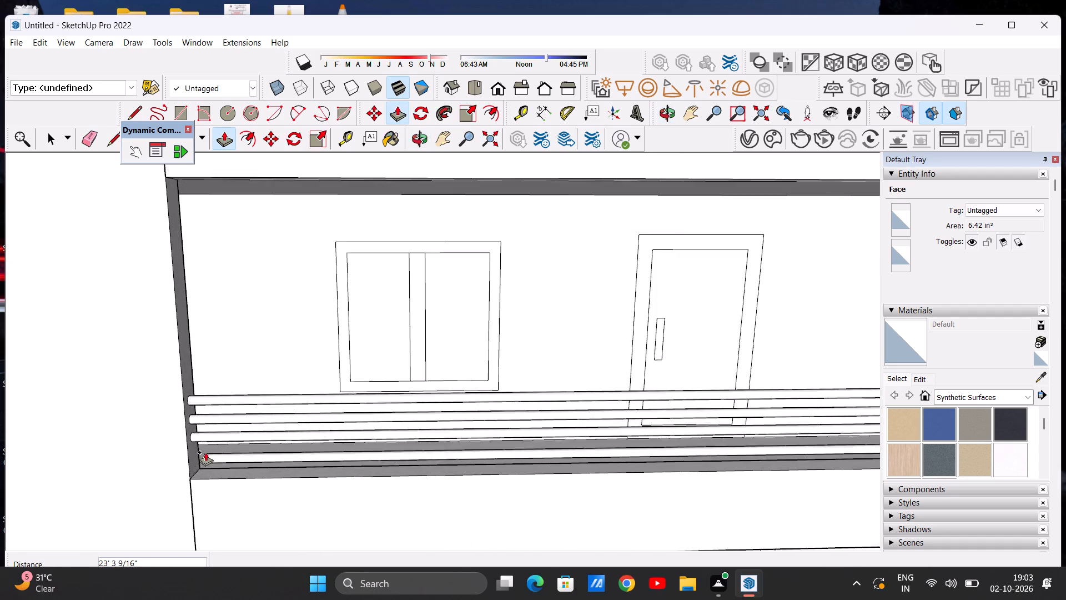
{"action": "scroll", "coordinate": [205, 452], "scroll_direction": "up", "scroll_amount": 9}
{"action": "left_click", "coordinate": [162, 441]}
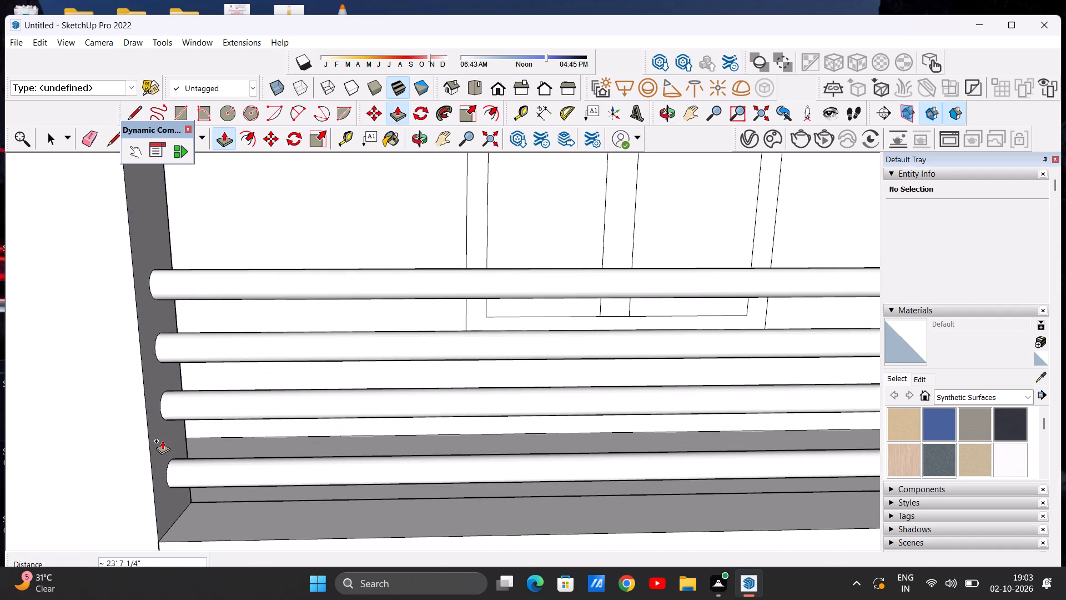
{"action": "key", "text": "space"}
Examine the four-bar upper-storey railing and the slab-edge beam below it from several distances and angles.
{"action": "scroll", "coordinate": [381, 482], "scroll_direction": "down", "scroll_amount": 10}
{"action": "scroll", "coordinate": [395, 461], "scroll_direction": "down", "scroll_amount": 15}
{"action": "middle_click_drag", "start_coordinate": [459, 459], "coordinate": [461, 457]}
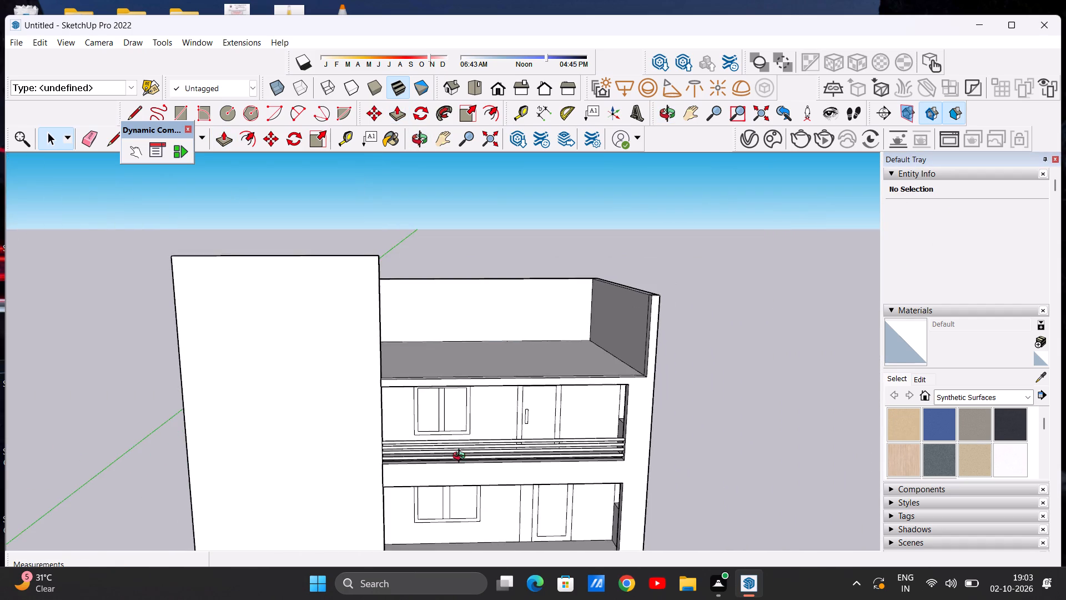
{"action": "middle_click_drag", "start_coordinate": [461, 457], "coordinate": [462, 421]}
{"action": "scroll", "coordinate": [453, 468], "scroll_direction": "down", "scroll_amount": 7}
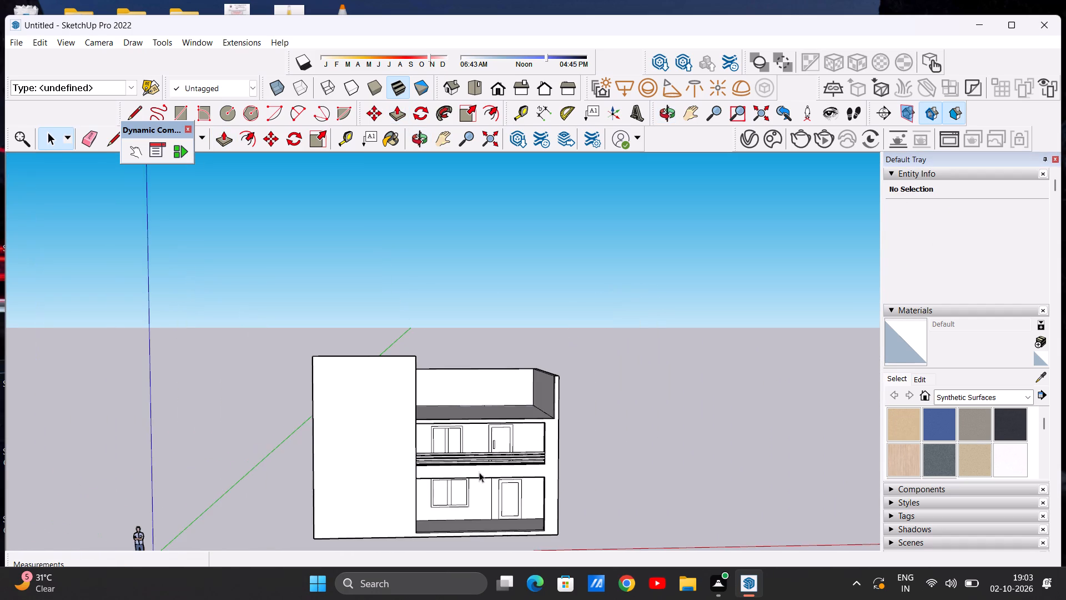
{"action": "scroll", "coordinate": [474, 474], "scroll_direction": "up", "scroll_amount": 6}
{"action": "scroll", "coordinate": [393, 474], "scroll_direction": "up", "scroll_amount": 6}
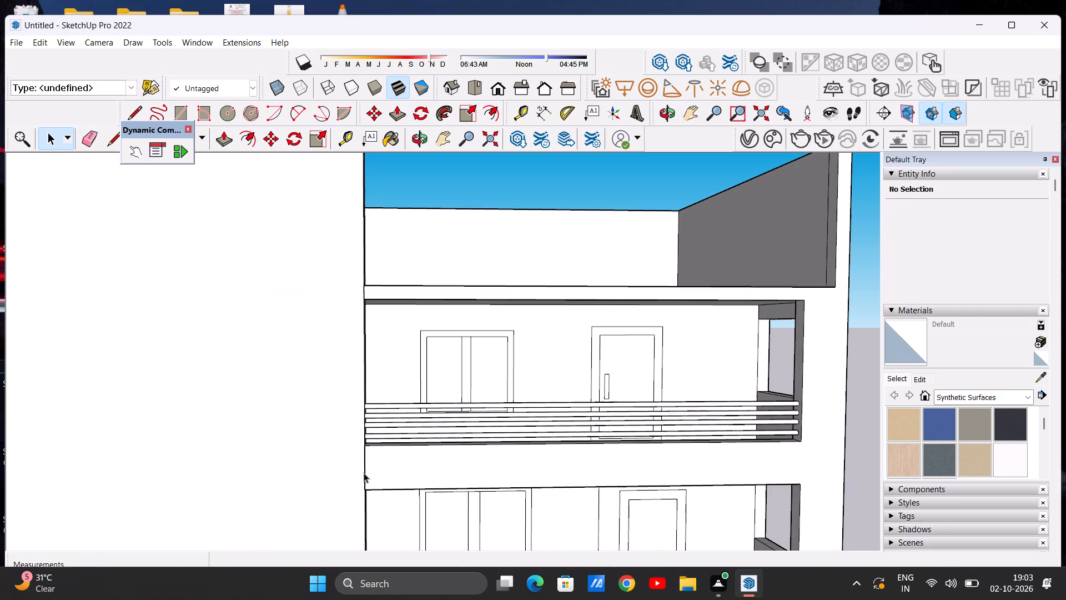
{"action": "scroll", "coordinate": [409, 465], "scroll_direction": "up", "scroll_amount": 2}
{"action": "scroll", "coordinate": [449, 461], "scroll_direction": "down", "scroll_amount": 5}
{"action": "middle_click_drag", "start_coordinate": [371, 458], "coordinate": [446, 468]}
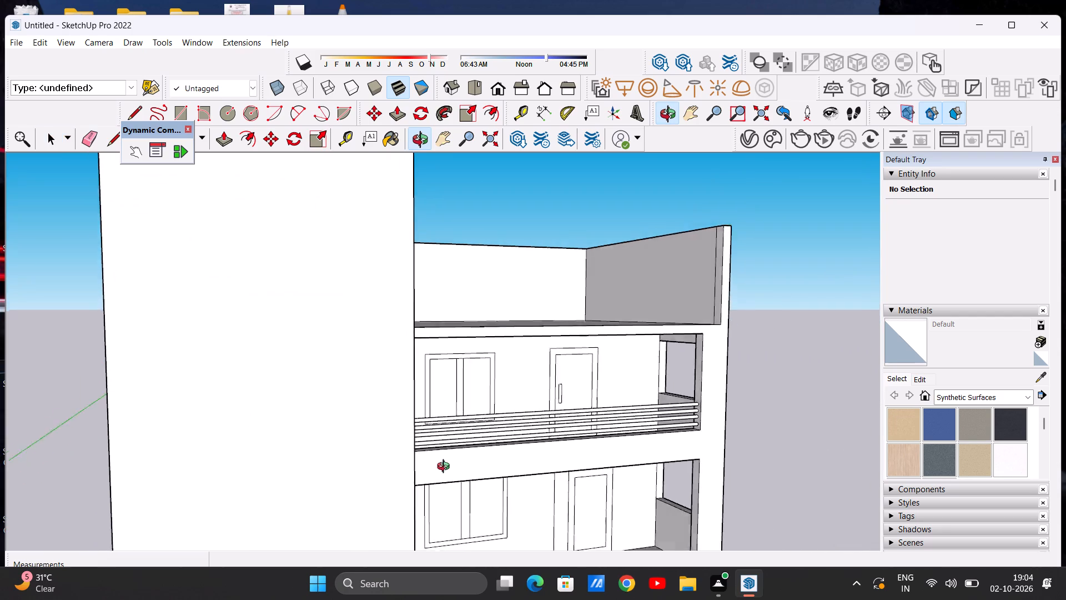
{"action": "middle_click_drag", "start_coordinate": [446, 468], "coordinate": [535, 484]}
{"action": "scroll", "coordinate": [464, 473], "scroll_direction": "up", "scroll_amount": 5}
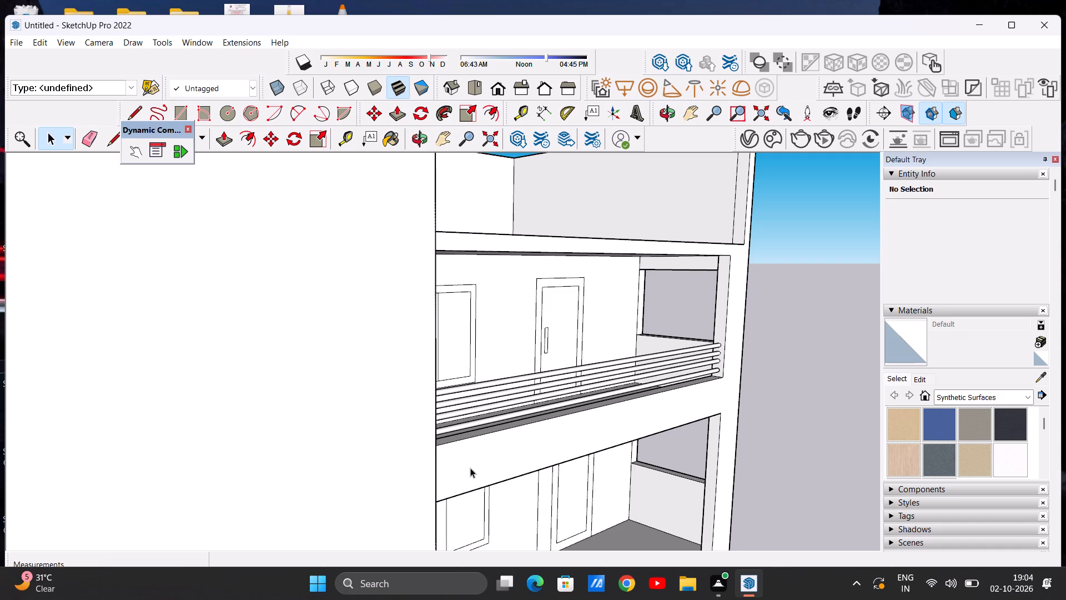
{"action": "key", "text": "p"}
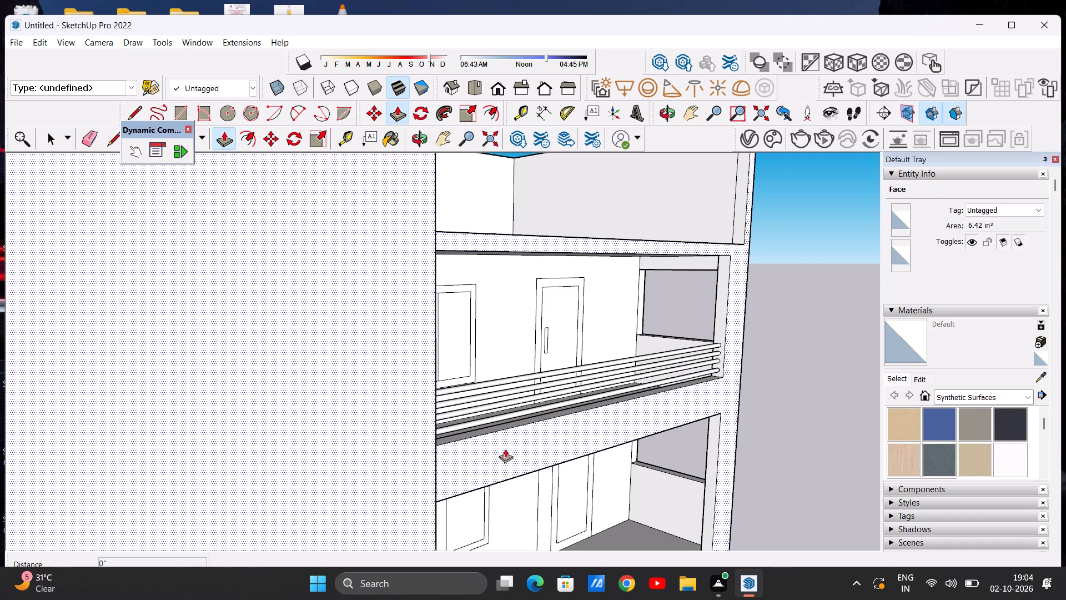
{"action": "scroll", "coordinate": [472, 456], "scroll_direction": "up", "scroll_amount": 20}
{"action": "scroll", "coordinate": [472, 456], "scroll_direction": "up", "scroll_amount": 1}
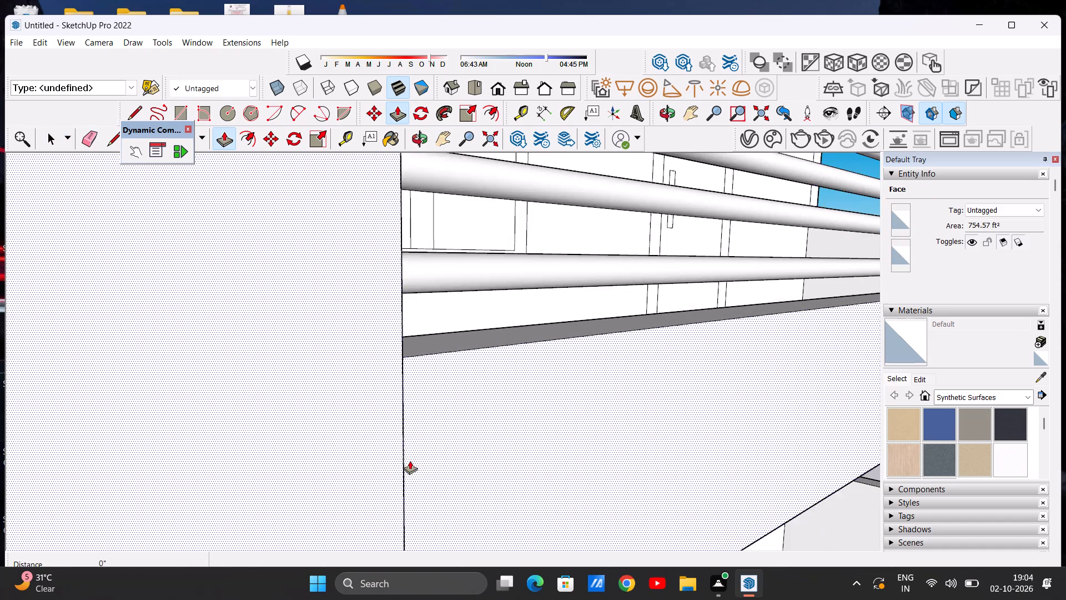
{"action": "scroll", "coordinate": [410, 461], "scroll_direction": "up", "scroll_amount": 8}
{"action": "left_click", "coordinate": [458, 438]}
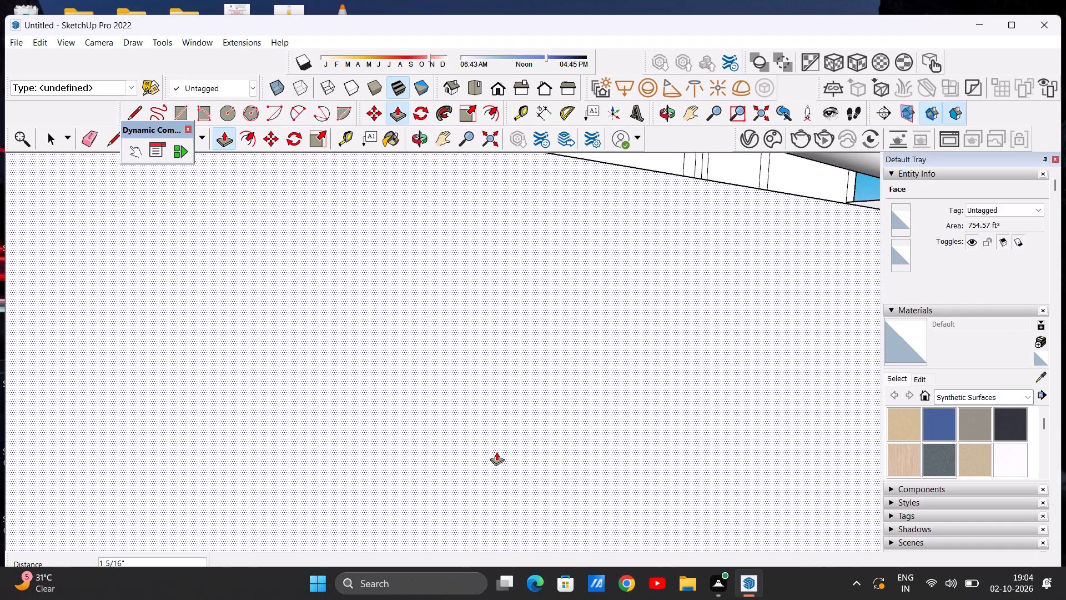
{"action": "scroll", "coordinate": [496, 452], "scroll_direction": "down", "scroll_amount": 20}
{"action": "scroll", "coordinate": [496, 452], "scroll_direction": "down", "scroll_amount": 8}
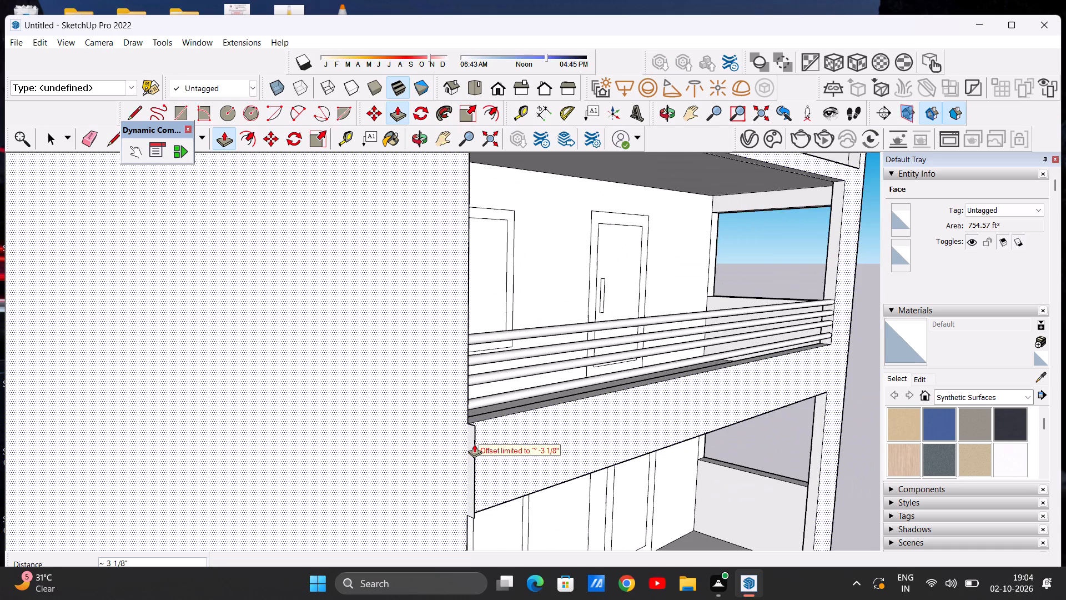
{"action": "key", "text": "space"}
Examine where the slab-edge beam below the railing meets the tall front wall, close up and from farther away.
{"action": "middle_click_drag", "start_coordinate": [522, 442], "coordinate": [433, 398]}
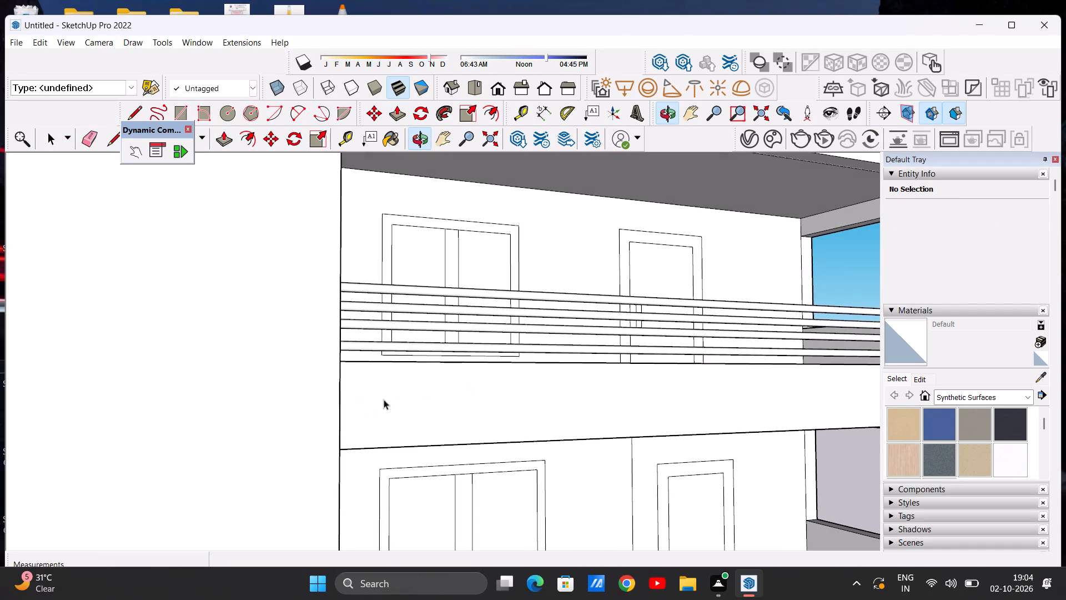
{"action": "scroll", "coordinate": [325, 443], "scroll_direction": "up", "scroll_amount": 20}
{"action": "scroll", "coordinate": [325, 443], "scroll_direction": "up", "scroll_amount": 10}
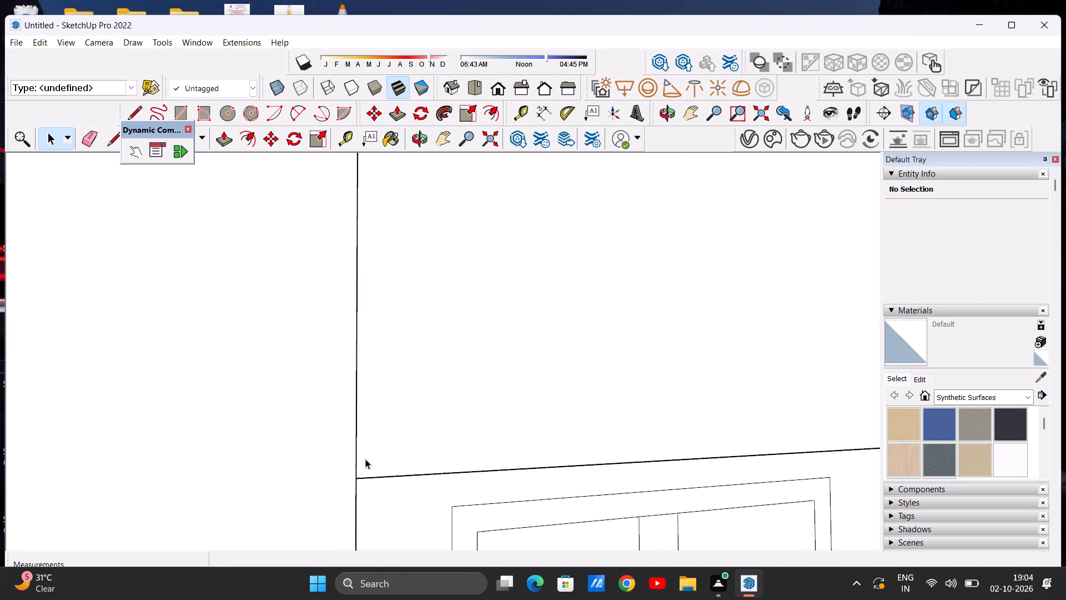
{"action": "scroll", "coordinate": [365, 459], "scroll_direction": "up", "scroll_amount": 14}
{"action": "scroll", "coordinate": [384, 488], "scroll_direction": "down", "scroll_amount": 20}
{"action": "scroll", "coordinate": [384, 488], "scroll_direction": "down", "scroll_amount": 6}
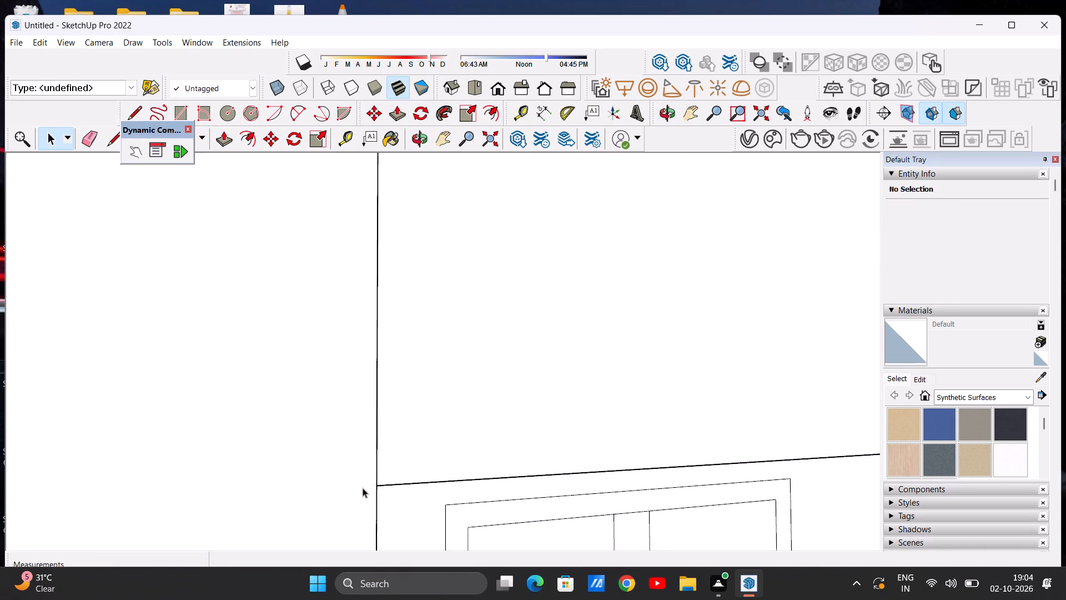
{"action": "scroll", "coordinate": [363, 488], "scroll_direction": "down", "scroll_amount": 20}
{"action": "scroll", "coordinate": [381, 404], "scroll_direction": "up", "scroll_amount": 8}
{"action": "scroll", "coordinate": [384, 423], "scroll_direction": "down", "scroll_amount": 8}
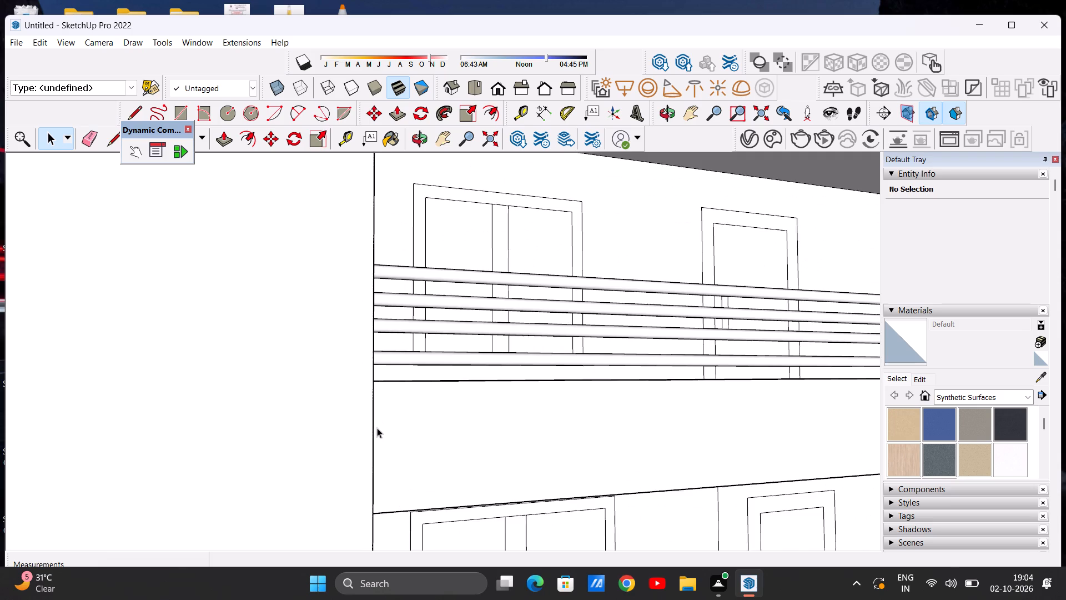
{"action": "scroll", "coordinate": [377, 428], "scroll_direction": "down", "scroll_amount": 19}
{"action": "middle_click_drag", "start_coordinate": [449, 421], "coordinate": [215, 457]}
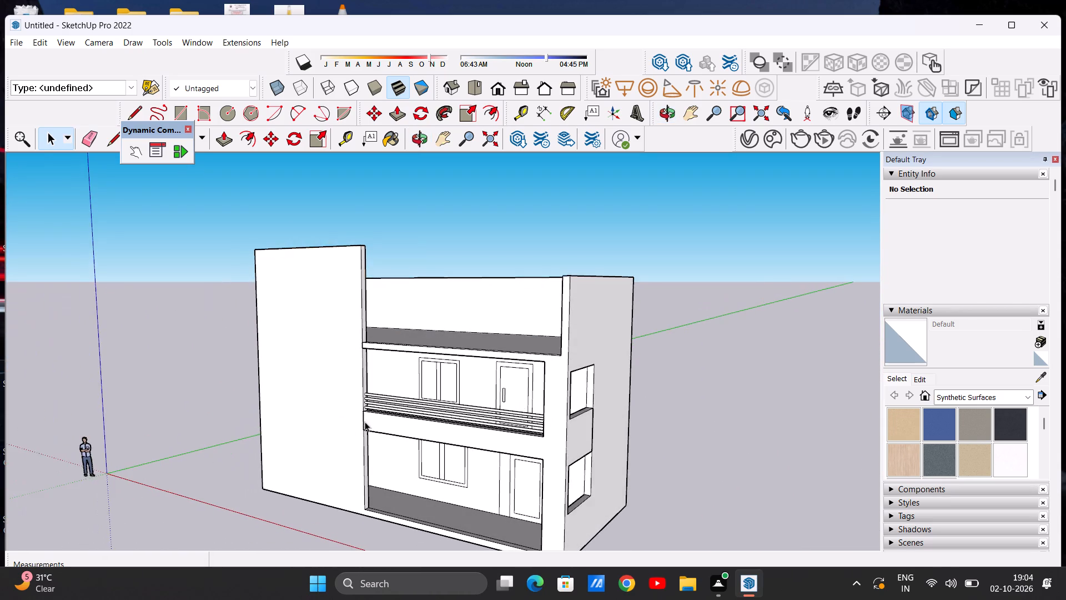
{"action": "scroll", "coordinate": [367, 418], "scroll_direction": "up", "scroll_amount": 20}
{"action": "scroll", "coordinate": [367, 418], "scroll_direction": "up", "scroll_amount": 10}
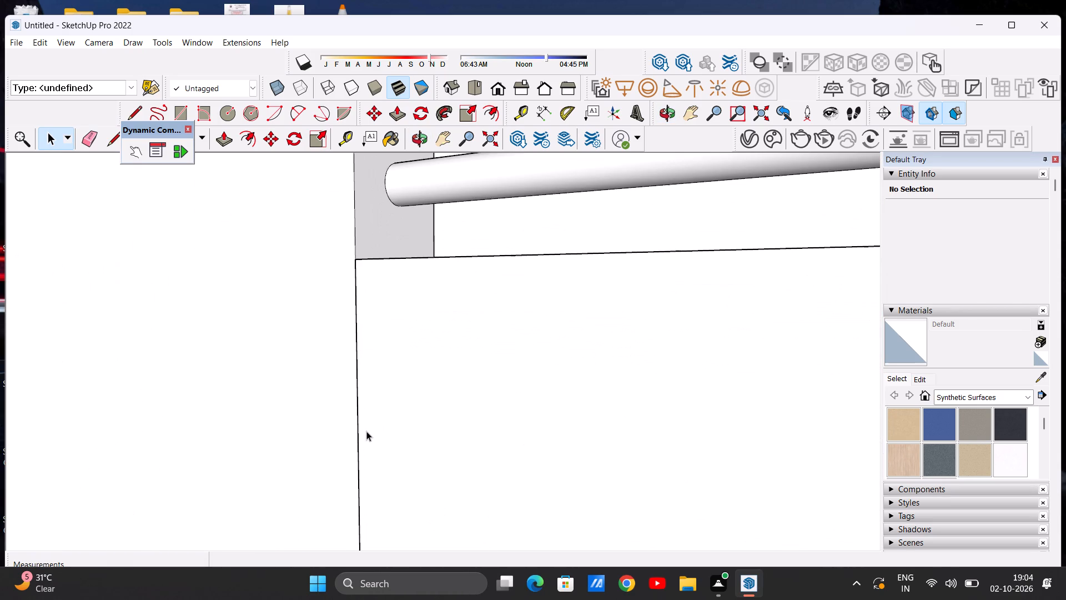
{"action": "scroll", "coordinate": [393, 436], "scroll_direction": "down", "scroll_amount": 20}
{"action": "scroll", "coordinate": [393, 436], "scroll_direction": "down", "scroll_amount": 8}
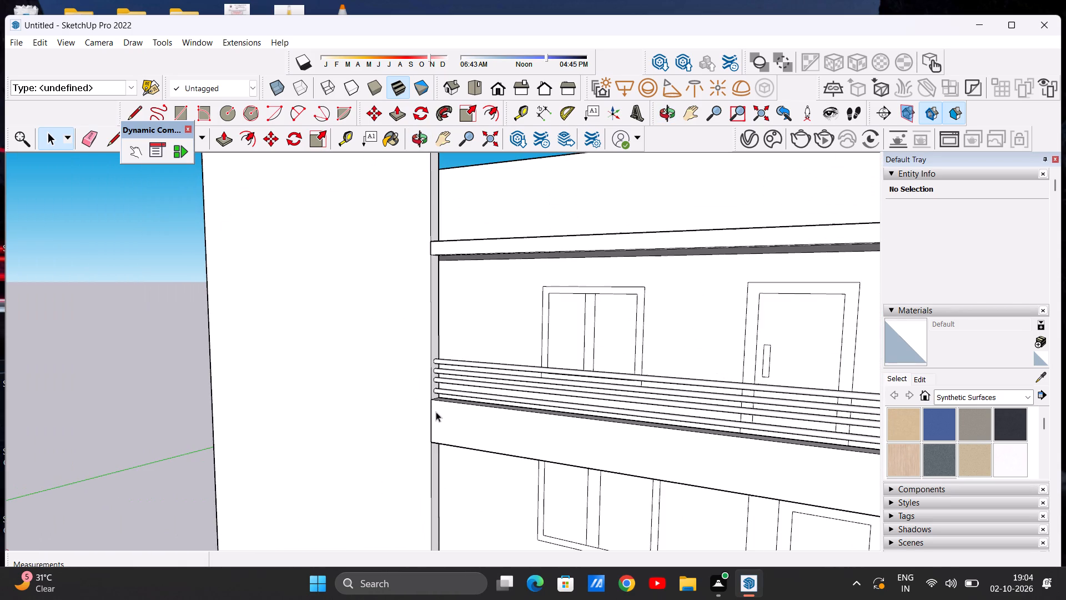
{"action": "scroll", "coordinate": [522, 424], "scroll_direction": "down", "scroll_amount": 4}
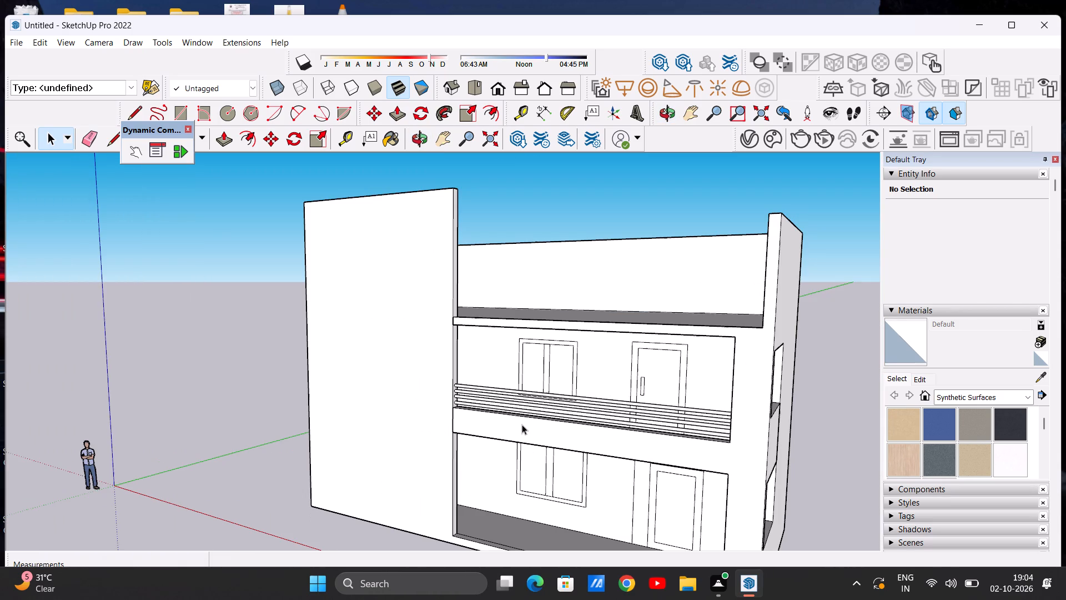
{"action": "key", "text": "p"}
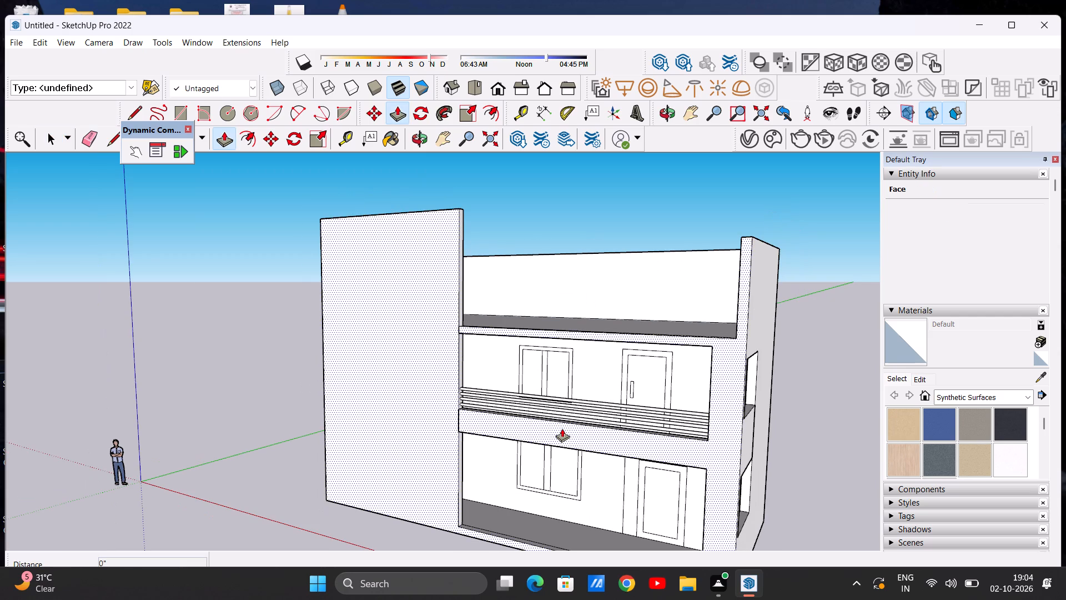
{"action": "key", "text": "space"}
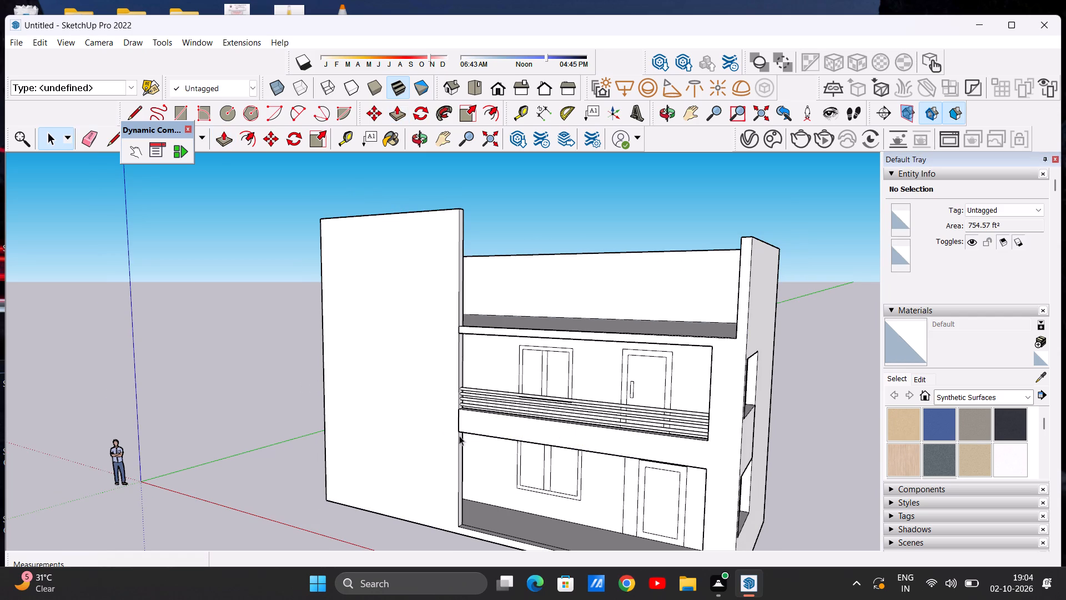
Draw a vertical line 2' 4" long between the slab-edge beam's lower and upper corners where it meets the tall front wall.
{"action": "scroll", "coordinate": [452, 436], "scroll_direction": "up", "scroll_amount": 14}
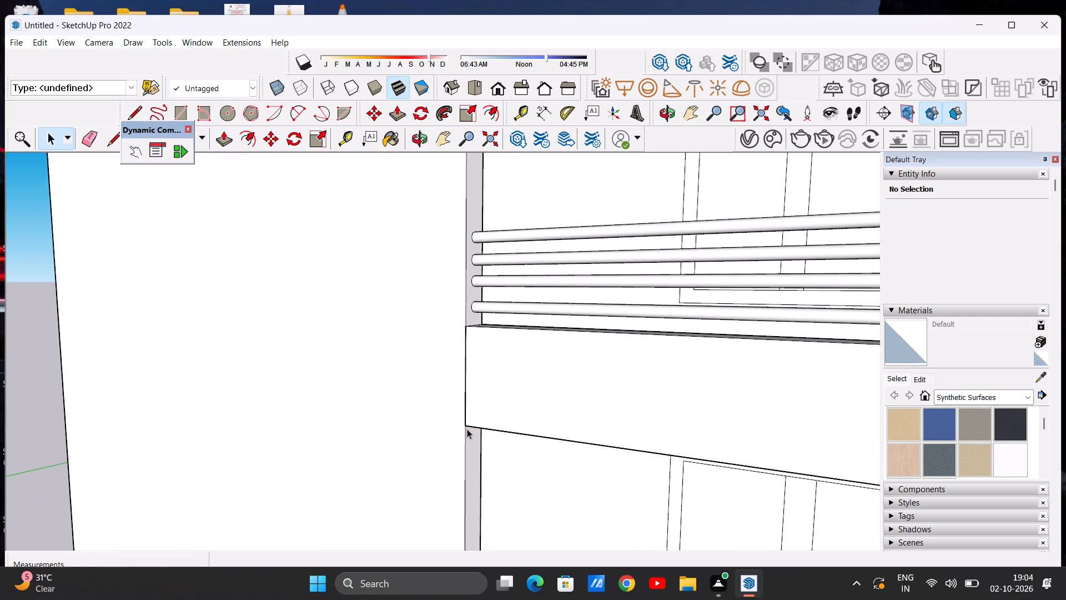
{"action": "key", "text": "l"}
{"action": "scroll", "coordinate": [460, 428], "scroll_direction": "up", "scroll_amount": 13}
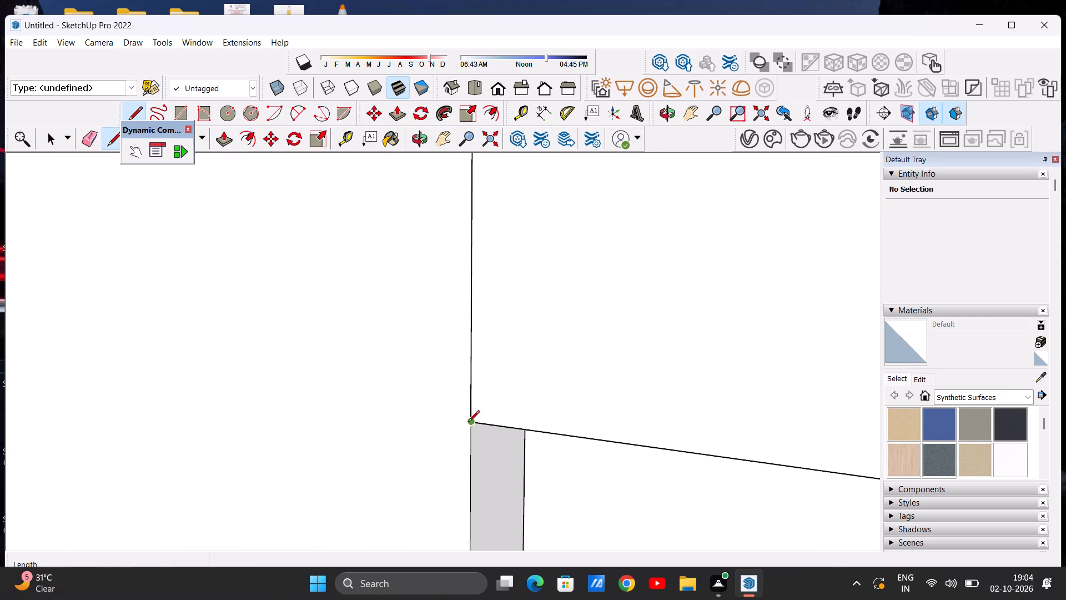
{"action": "left_click", "coordinate": [470, 423]}
{"action": "scroll", "coordinate": [477, 308], "scroll_direction": "down", "scroll_amount": 9}
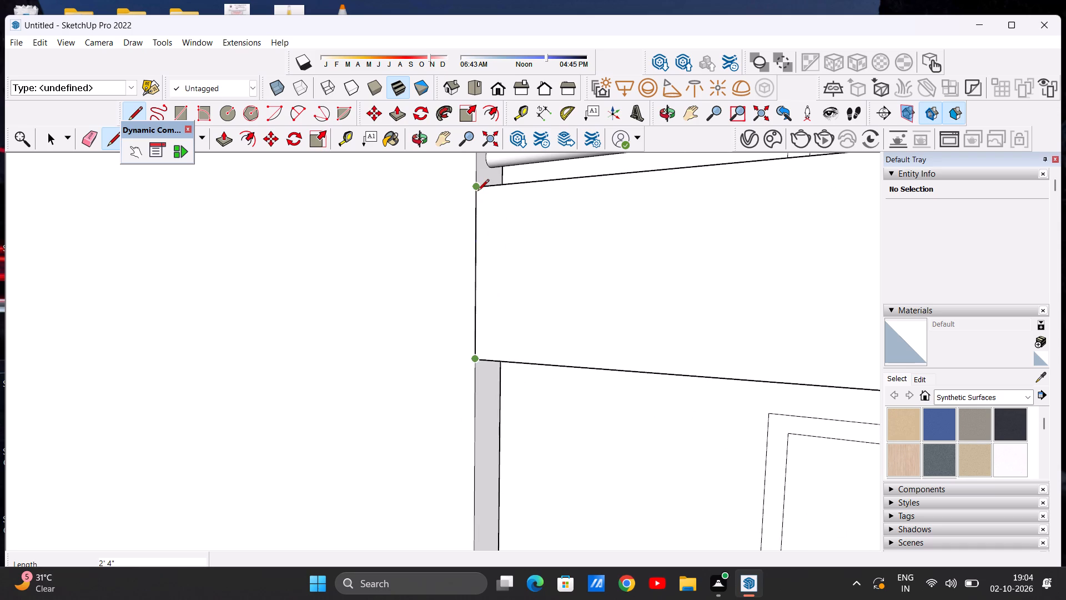
{"action": "left_click", "coordinate": [476, 191]}
{"action": "key", "text": "space"}
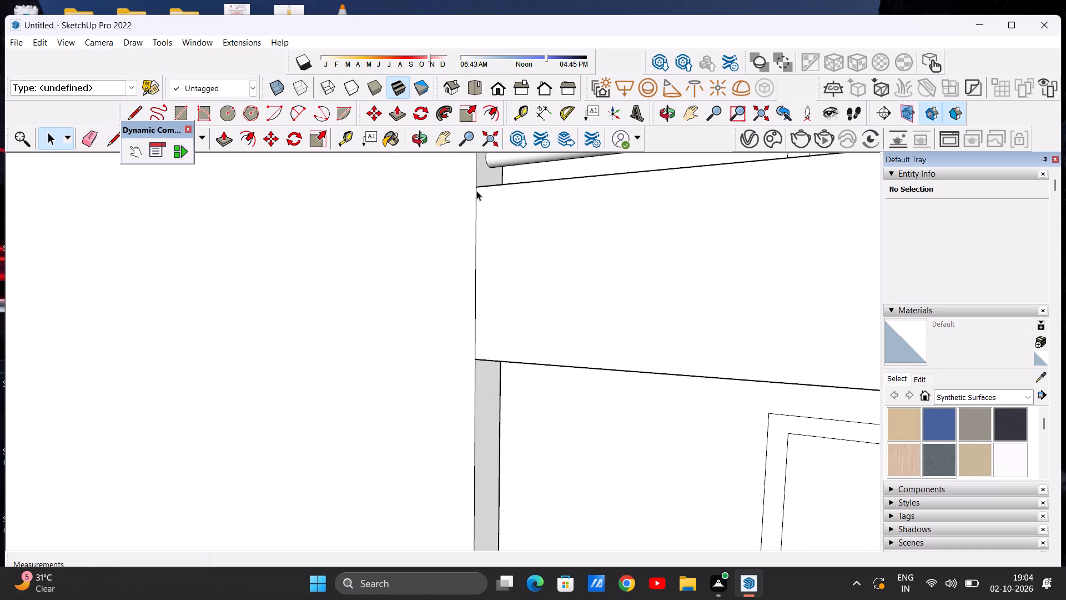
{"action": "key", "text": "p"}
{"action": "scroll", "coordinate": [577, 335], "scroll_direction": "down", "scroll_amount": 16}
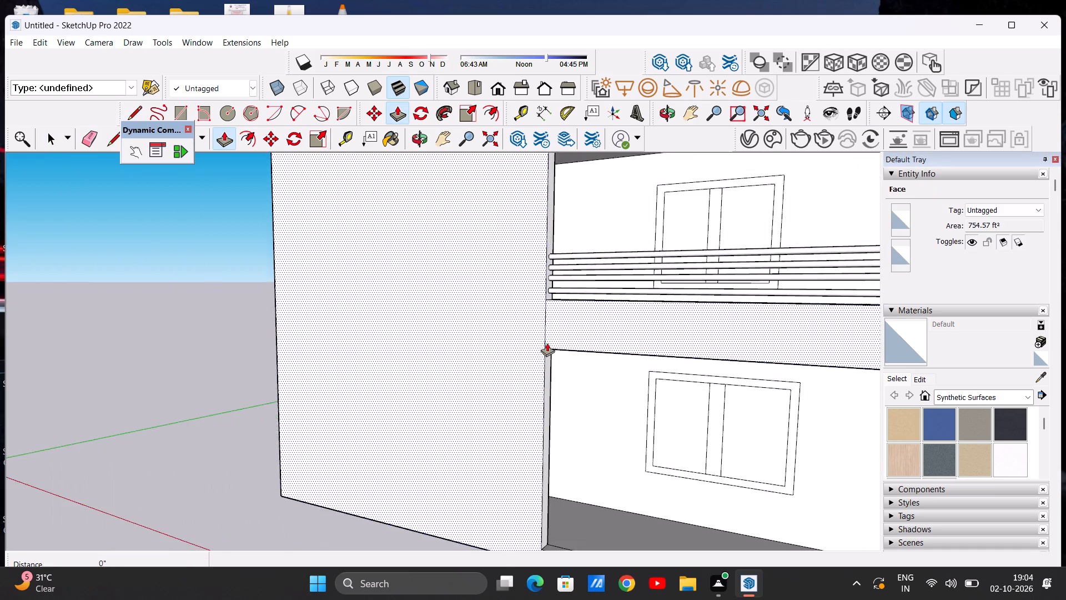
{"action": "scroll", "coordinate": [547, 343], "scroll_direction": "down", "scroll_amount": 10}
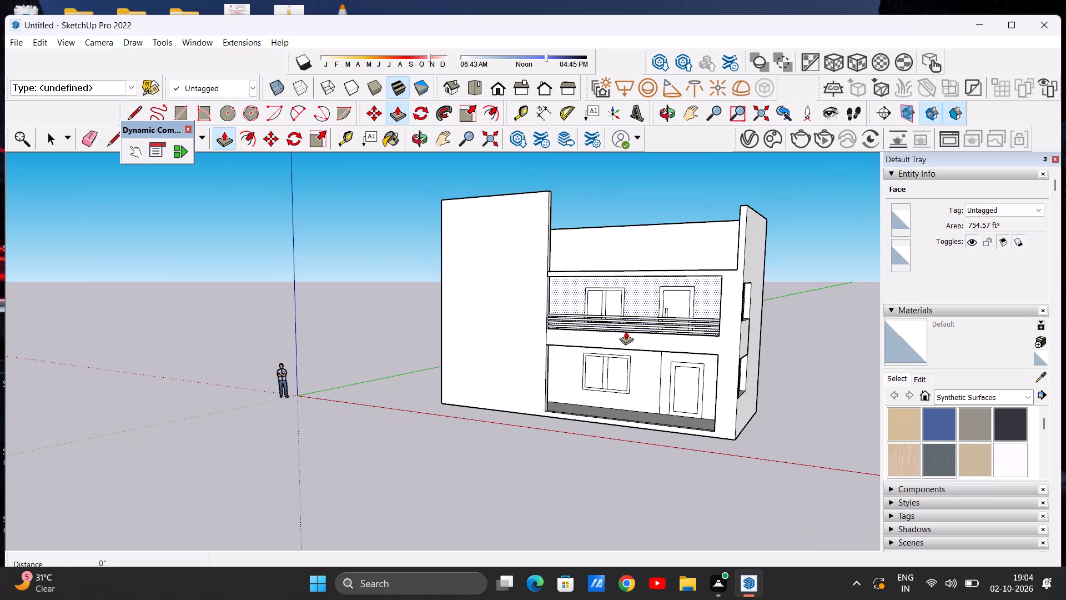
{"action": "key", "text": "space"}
Draw a 2' 4" vertical line across the beam's other end, from the ground-floor opening's top corner to the upper opening's bottom corner.
{"action": "scroll", "coordinate": [731, 348], "scroll_direction": "up", "scroll_amount": 13}
{"action": "key", "text": "l"}
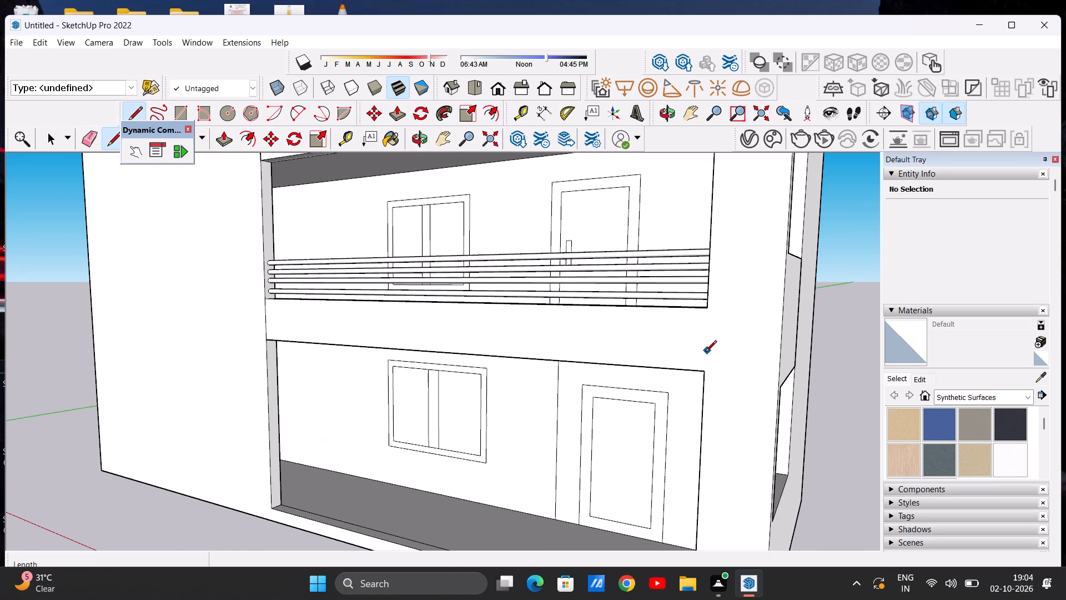
{"action": "scroll", "coordinate": [709, 363], "scroll_direction": "up", "scroll_amount": 13}
{"action": "left_click", "coordinate": [692, 389]}
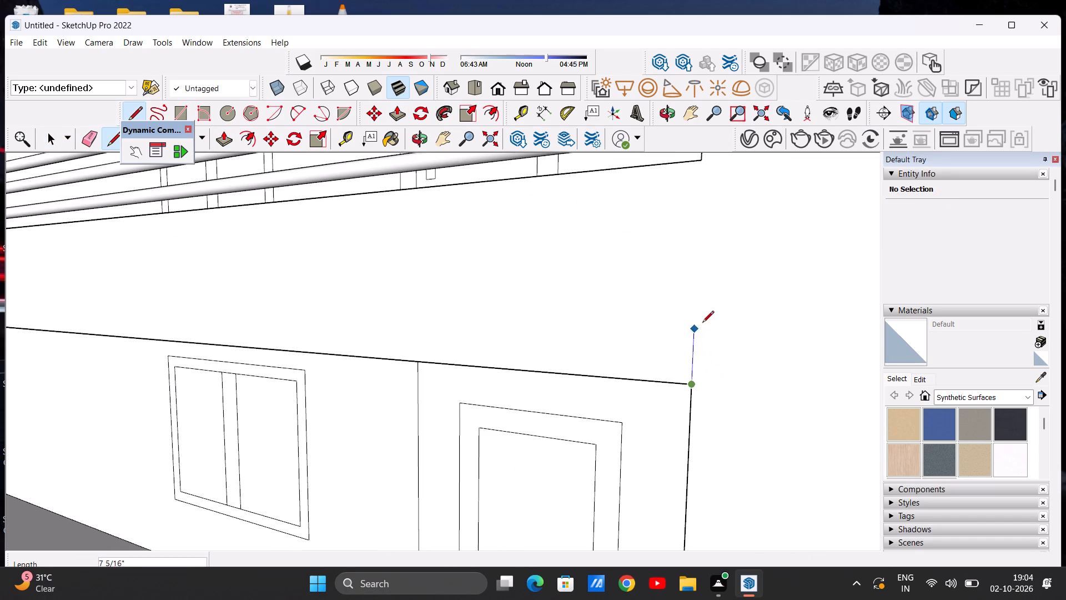
{"action": "scroll", "coordinate": [702, 326], "scroll_direction": "down", "scroll_amount": 7}
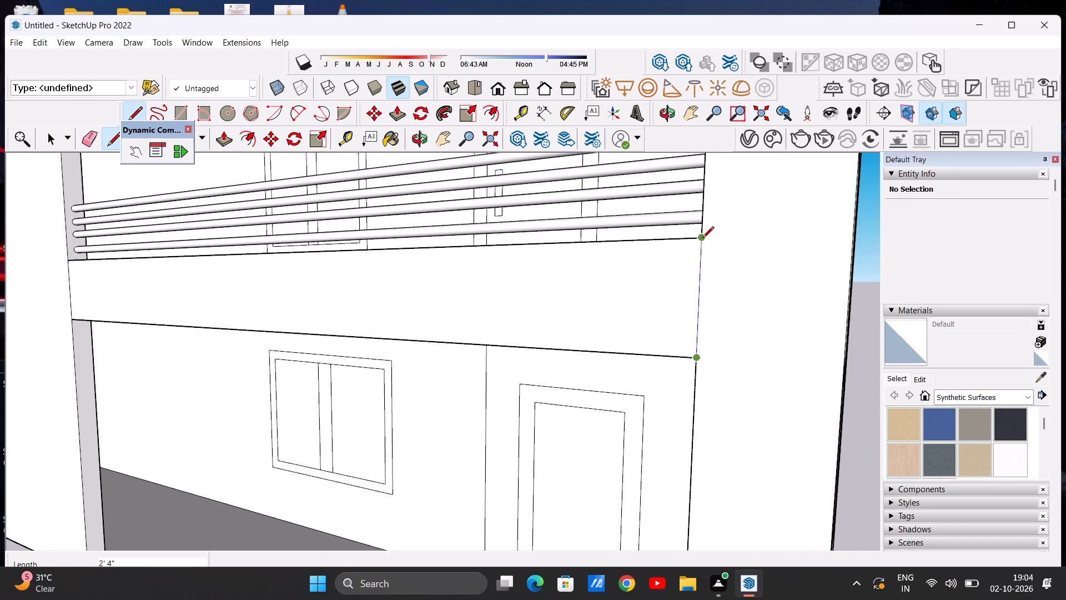
{"action": "left_click", "coordinate": [702, 239]}
{"action": "key", "text": "space"}
Push/Pull the separated beam face below the railing outward about 7 5/8".
{"action": "type", "text": "p"}
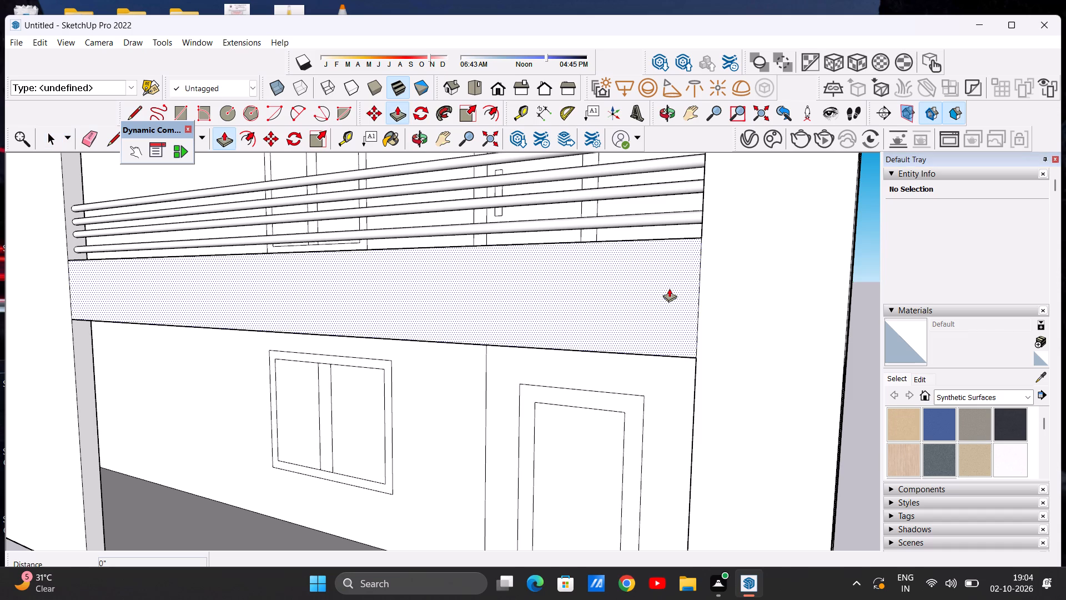
{"action": "scroll", "coordinate": [692, 302], "scroll_direction": "down", "scroll_amount": 20}
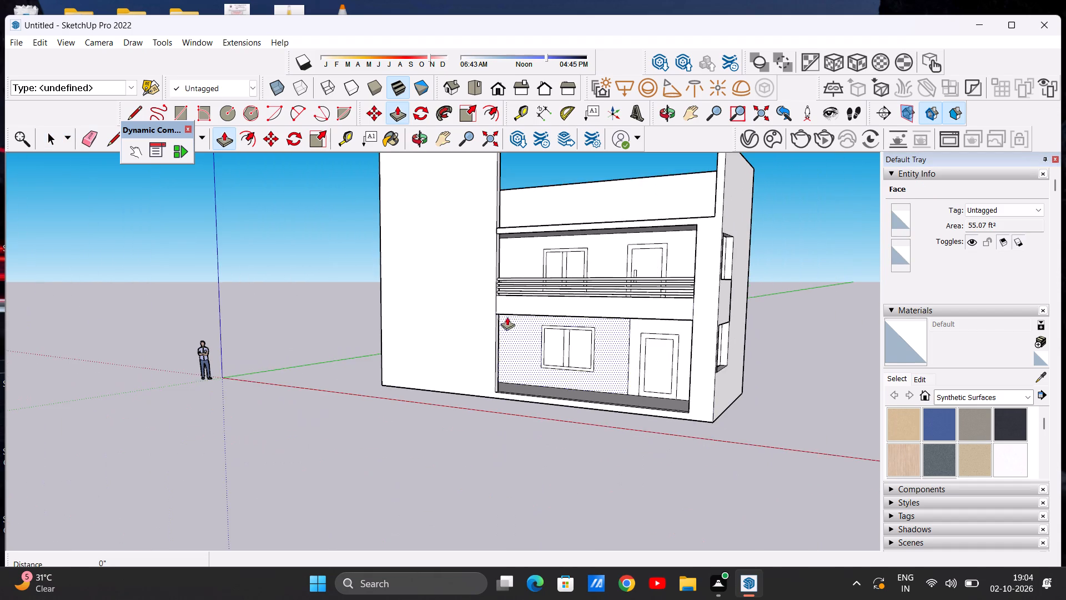
{"action": "middle_click_drag", "start_coordinate": [419, 318], "coordinate": [700, 356]}
{"action": "scroll", "coordinate": [458, 288], "scroll_direction": "up", "scroll_amount": 13}
{"action": "middle_click_drag", "start_coordinate": [440, 299], "coordinate": [479, 309]}
{"action": "scroll", "coordinate": [479, 309], "scroll_direction": "up", "scroll_amount": 9}
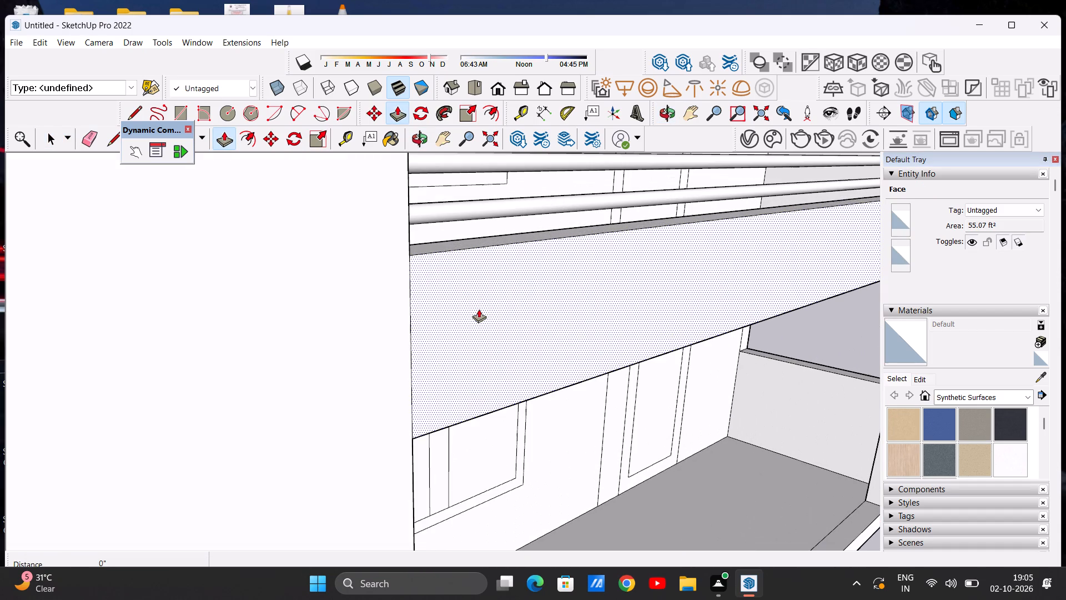
{"action": "left_click", "coordinate": [479, 309]}
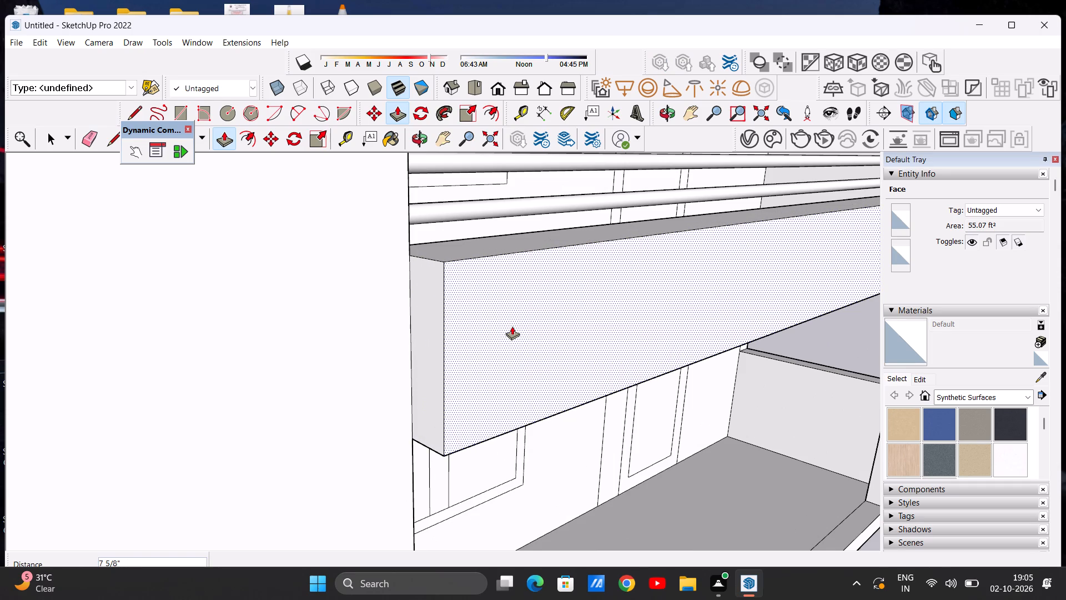
{"action": "left_click", "coordinate": [512, 326]}
{"action": "key", "text": "space"}
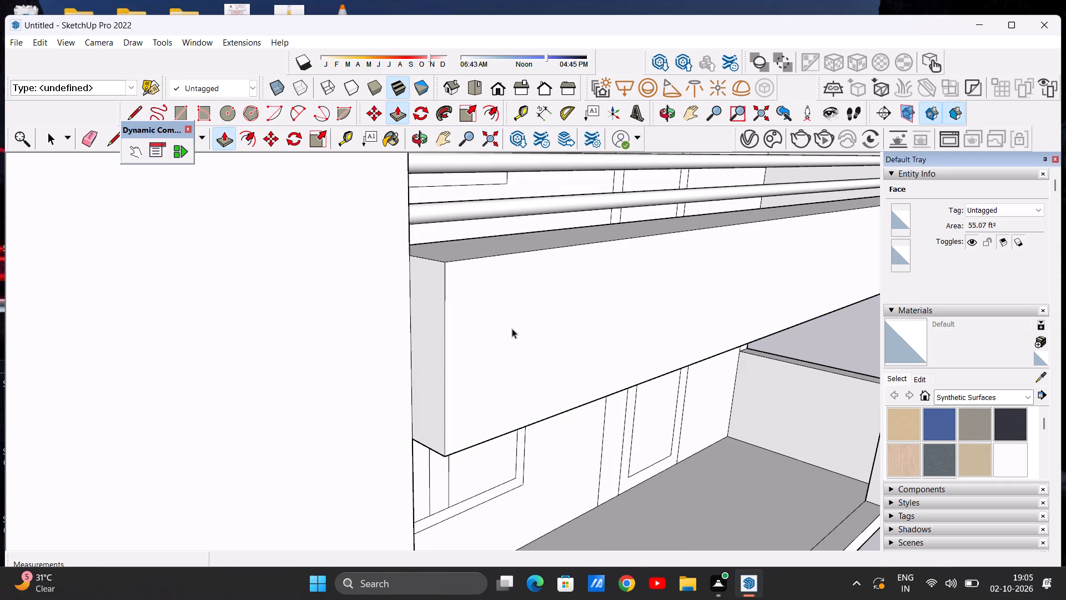
Examine the projecting beam and the railing above it from several angles and distances.
{"action": "scroll", "coordinate": [532, 341], "scroll_direction": "down", "scroll_amount": 15}
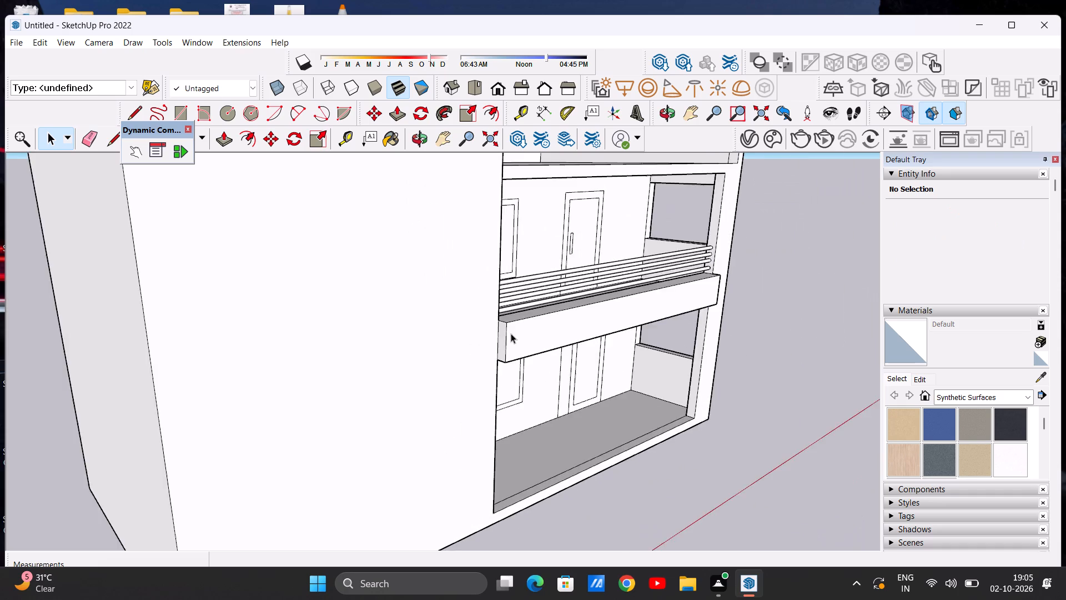
{"action": "scroll", "coordinate": [511, 333], "scroll_direction": "down", "scroll_amount": 9}
{"action": "scroll", "coordinate": [524, 335], "scroll_direction": "up", "scroll_amount": 1}
{"action": "middle_click_drag", "start_coordinate": [519, 337], "coordinate": [476, 317]}
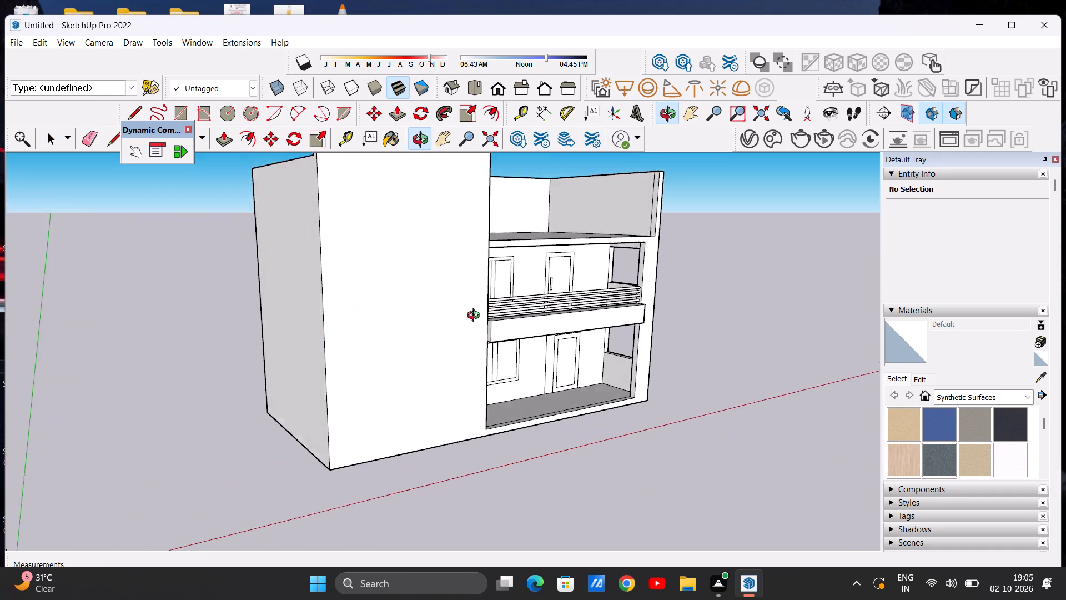
{"action": "middle_click_drag", "start_coordinate": [476, 317], "coordinate": [347, 295]}
{"action": "scroll", "coordinate": [511, 312], "scroll_direction": "up", "scroll_amount": 2}
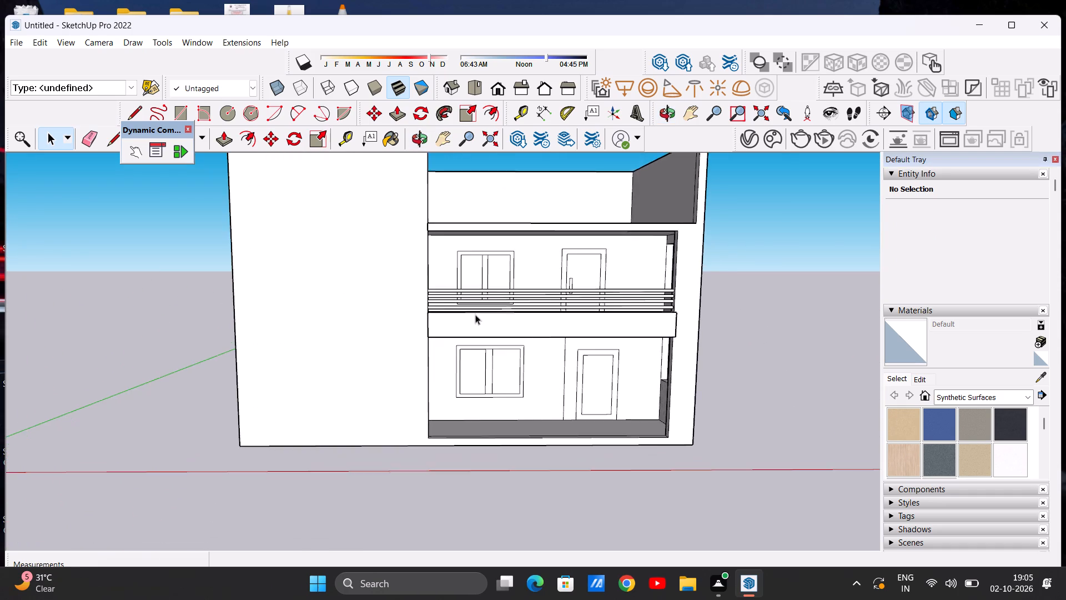
{"action": "scroll", "coordinate": [475, 314], "scroll_direction": "up", "scroll_amount": 2}
{"action": "middle_click_drag", "start_coordinate": [470, 322], "coordinate": [471, 321]}
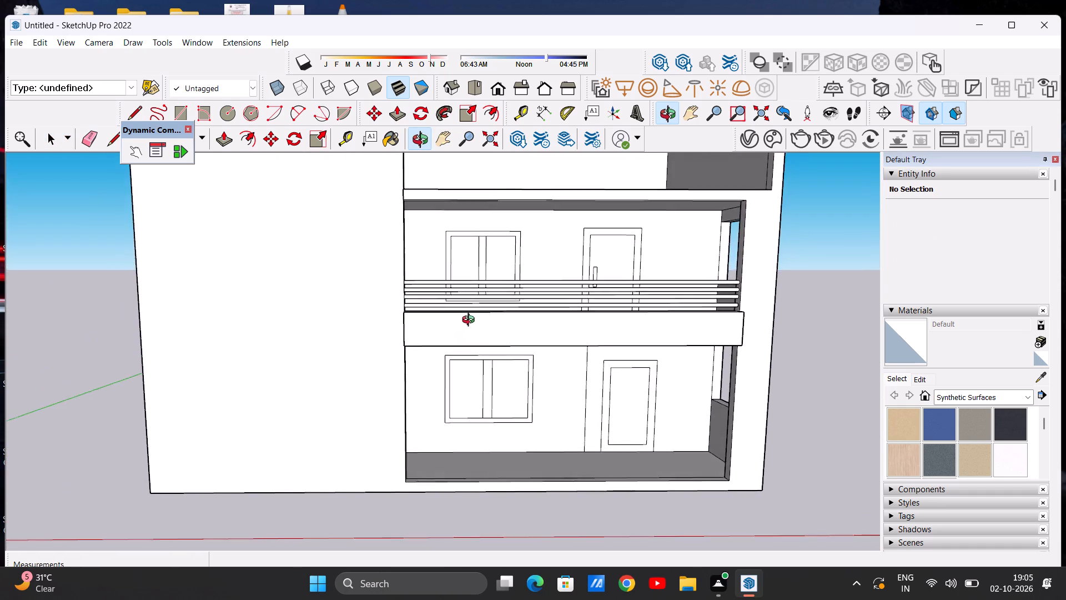
{"action": "middle_click_drag", "start_coordinate": [471, 321], "coordinate": [471, 316]}
{"action": "scroll", "coordinate": [466, 319], "scroll_direction": "up", "scroll_amount": 8}
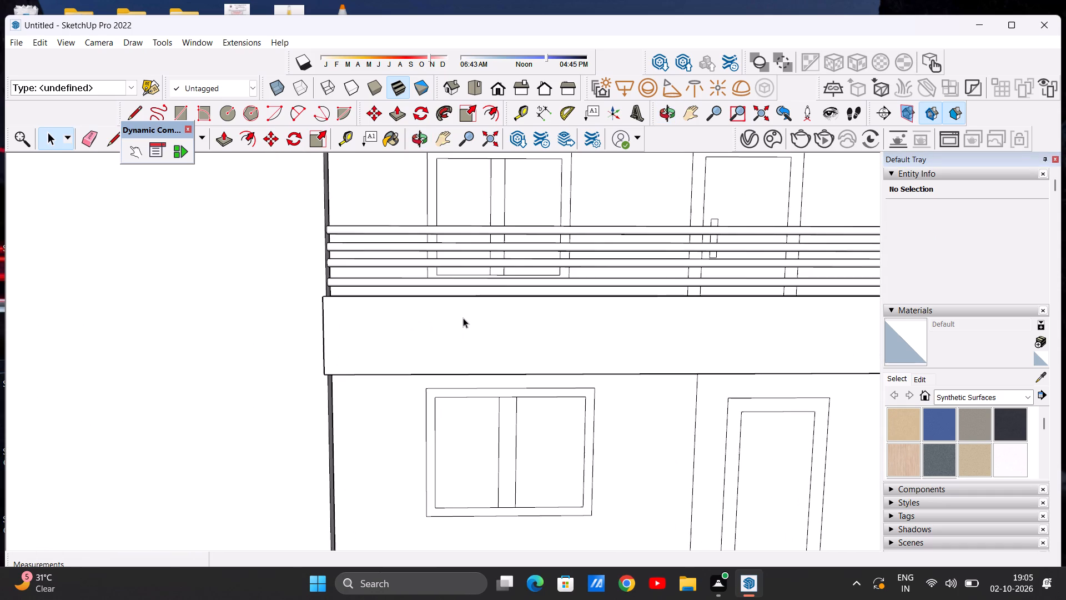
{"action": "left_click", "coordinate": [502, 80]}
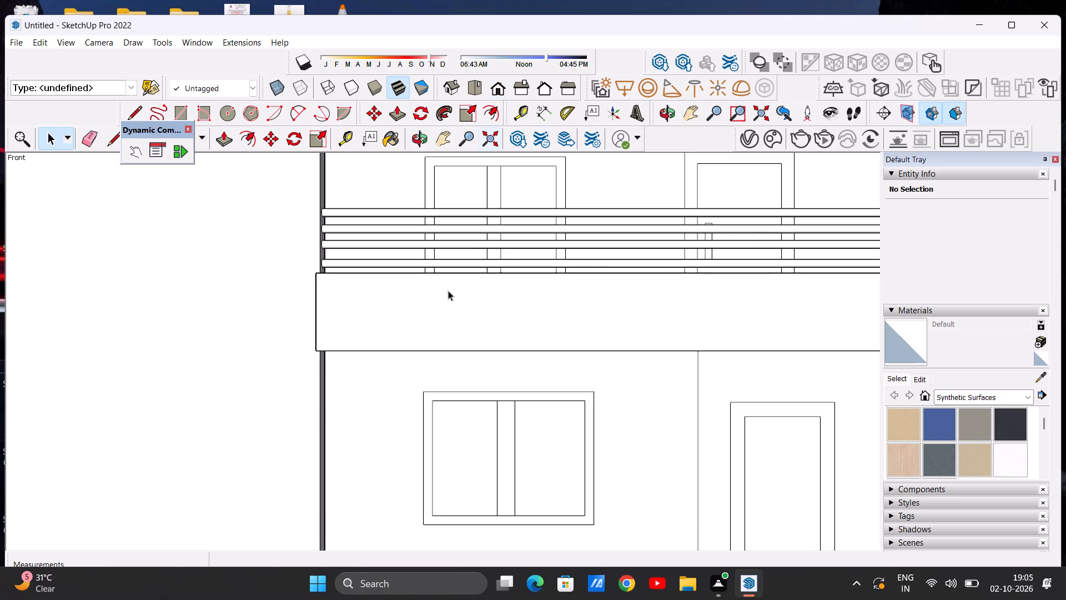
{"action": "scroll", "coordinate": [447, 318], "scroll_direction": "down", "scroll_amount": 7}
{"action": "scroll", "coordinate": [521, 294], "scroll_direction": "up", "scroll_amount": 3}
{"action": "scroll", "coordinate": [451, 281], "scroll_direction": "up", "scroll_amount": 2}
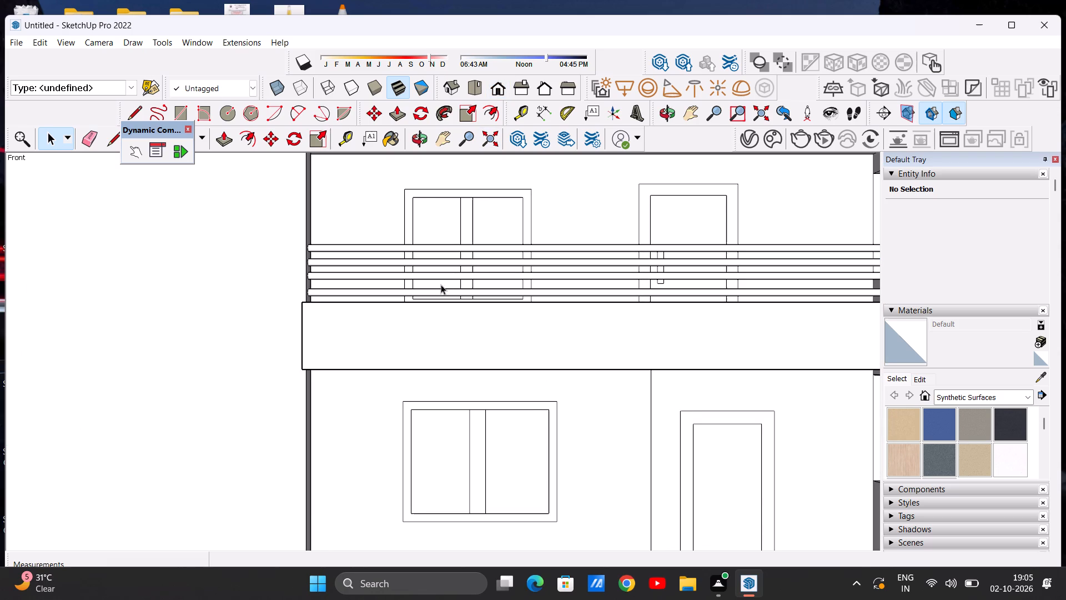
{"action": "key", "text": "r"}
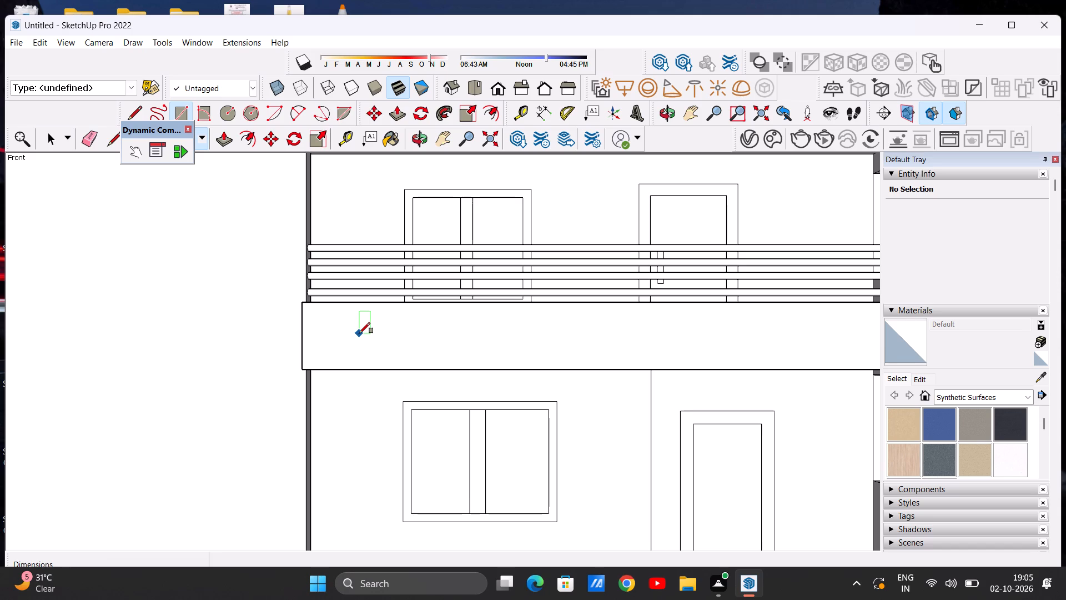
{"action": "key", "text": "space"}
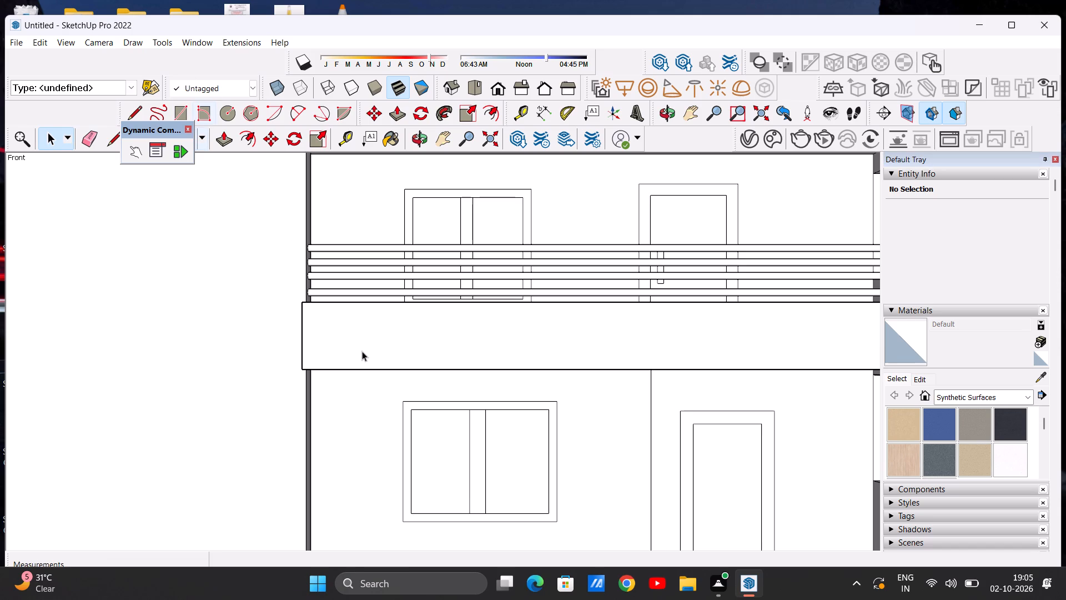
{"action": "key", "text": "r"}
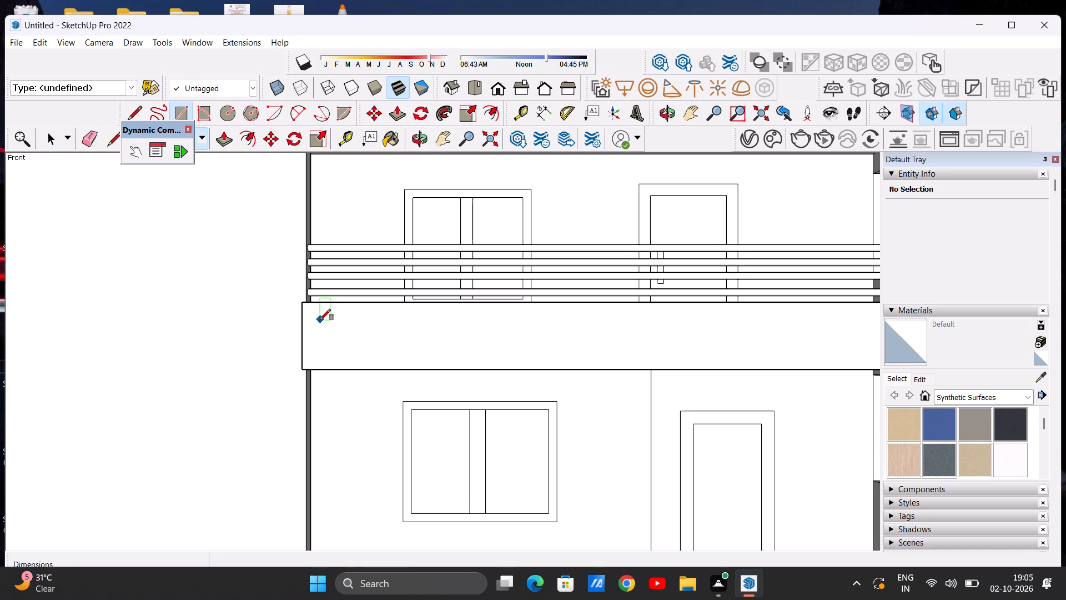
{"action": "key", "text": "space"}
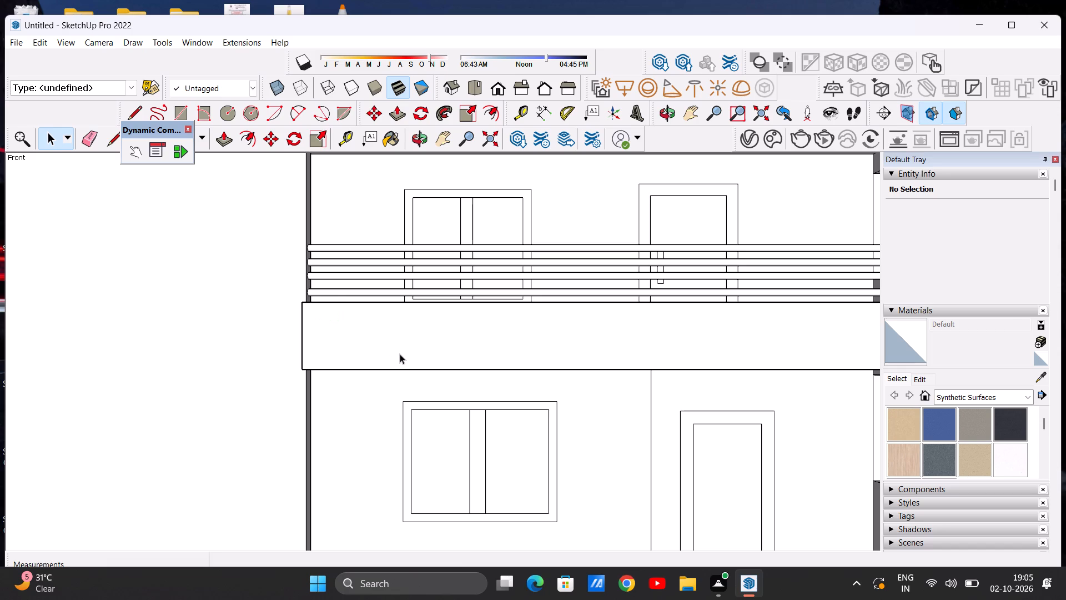
Offset the outline of the projecting beam's front face inward by about 3 1/4".
{"action": "key", "text": "o"}
{"action": "key", "text": "f"}
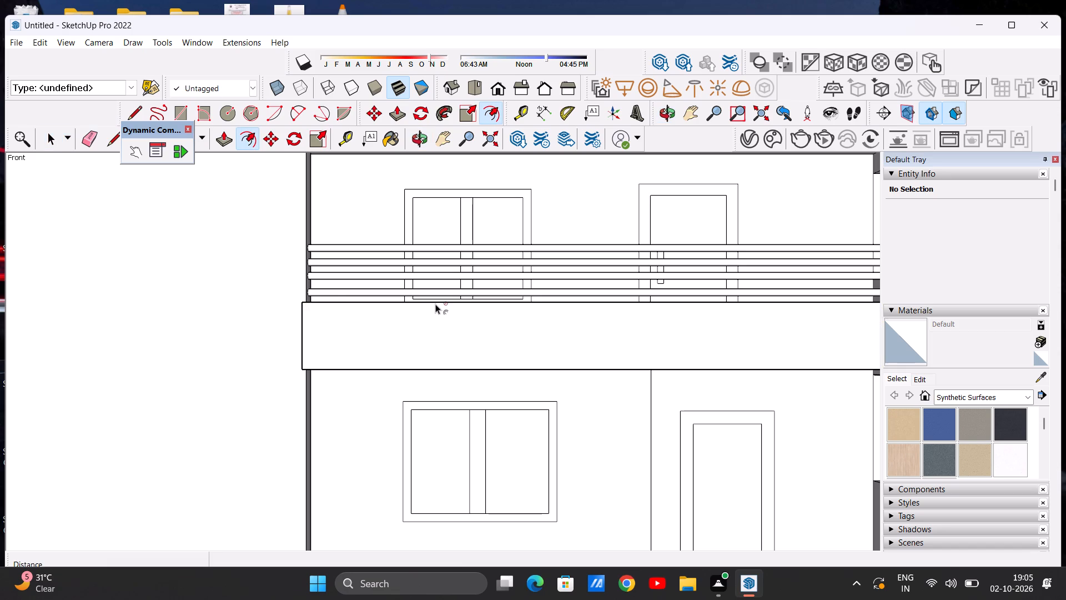
{"action": "left_click", "coordinate": [446, 305]}
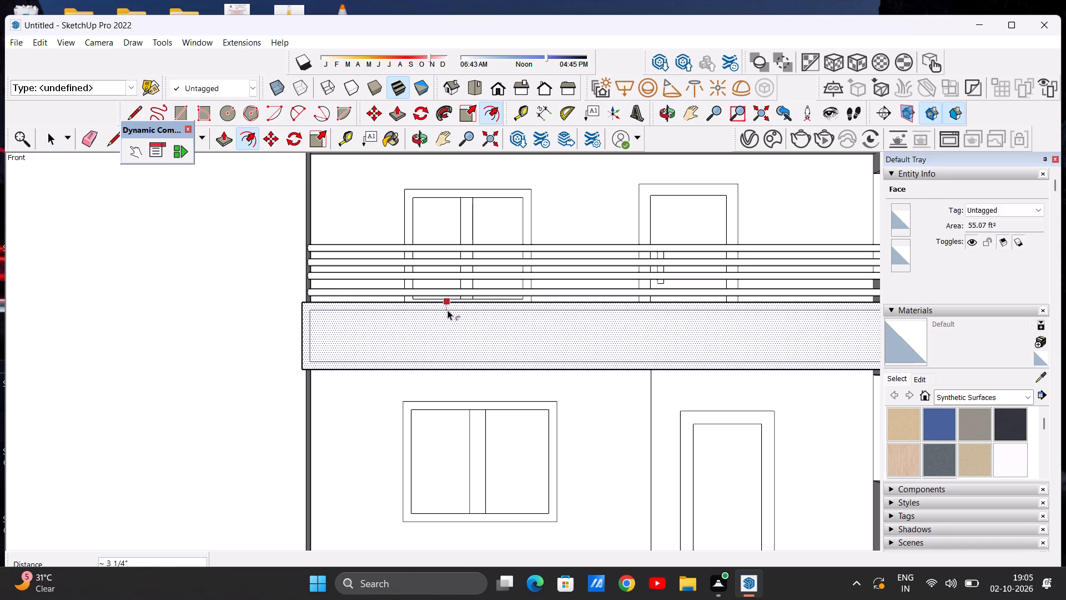
{"action": "left_click", "coordinate": [447, 310]}
{"action": "key", "text": "space"}
Examine the bordered beam face and the railing from angled views and straight from the front.
{"action": "scroll", "coordinate": [427, 354], "scroll_direction": "down", "scroll_amount": 9}
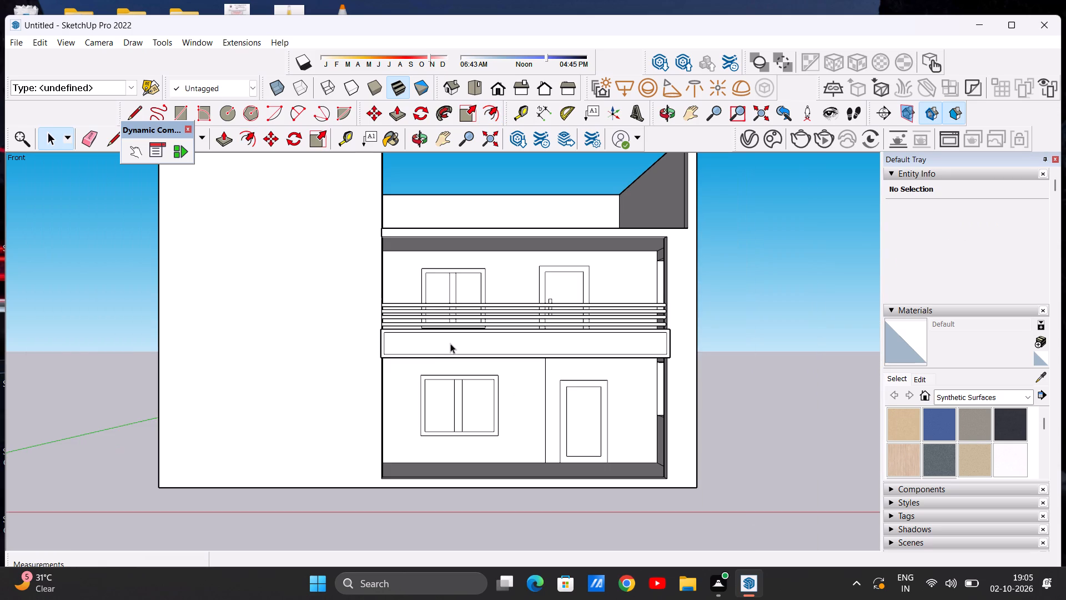
{"action": "middle_click_drag", "start_coordinate": [556, 338], "coordinate": [428, 344]}
{"action": "middle_click_drag", "start_coordinate": [389, 344], "coordinate": [490, 348]}
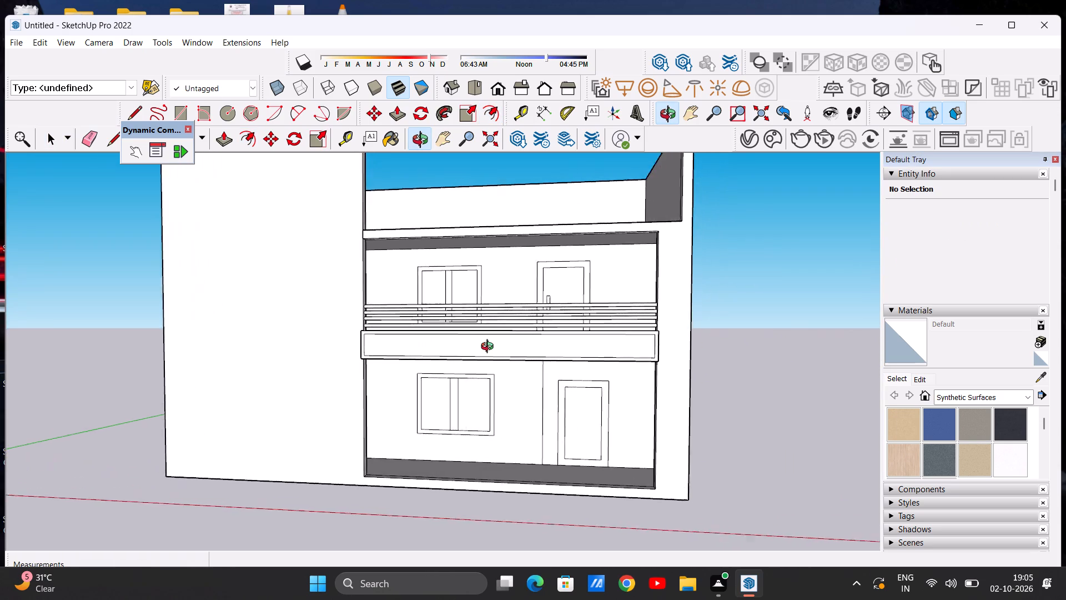
{"action": "middle_click_drag", "start_coordinate": [490, 348], "coordinate": [619, 348]}
{"action": "middle_click_drag", "start_coordinate": [478, 347], "coordinate": [409, 349]}
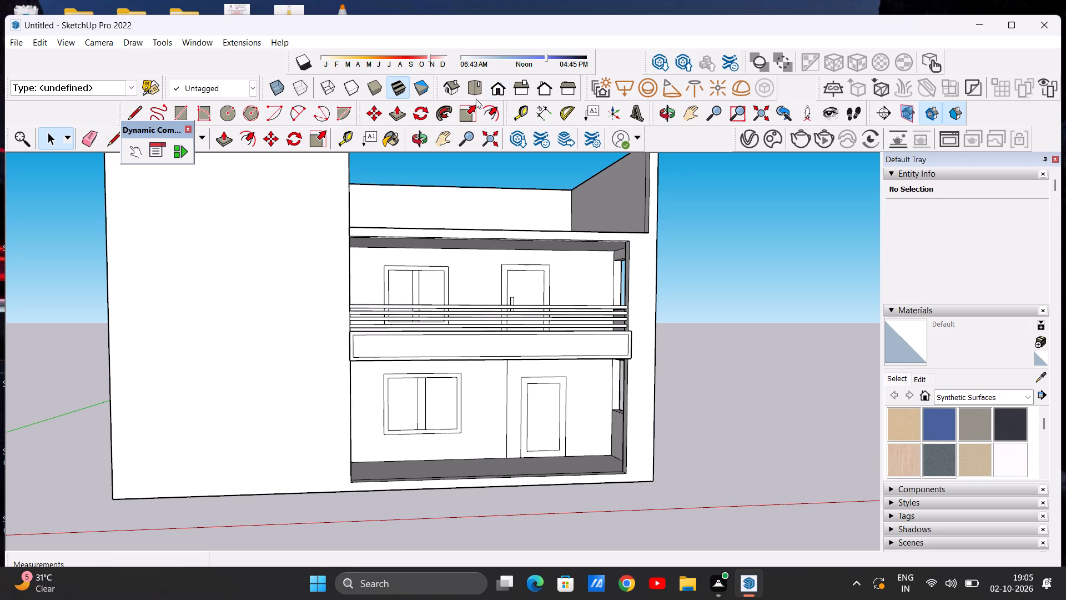
{"action": "left_click", "coordinate": [502, 92]}
{"action": "scroll", "coordinate": [434, 385], "scroll_direction": "up", "scroll_amount": 3}
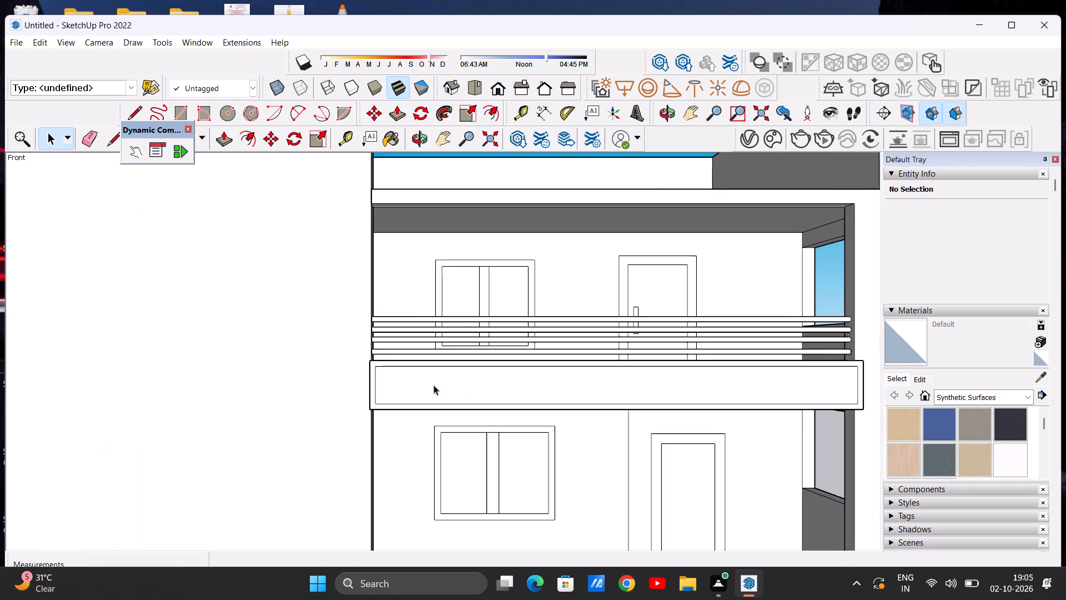
{"action": "scroll", "coordinate": [434, 385], "scroll_direction": "up", "scroll_amount": 3}
{"action": "scroll", "coordinate": [413, 379], "scroll_direction": "down", "scroll_amount": 3}
{"action": "scroll", "coordinate": [536, 384], "scroll_direction": "up", "scroll_amount": 3}
{"action": "scroll", "coordinate": [492, 384], "scroll_direction": "down", "scroll_amount": 2}
{"action": "scroll", "coordinate": [605, 382], "scroll_direction": "up", "scroll_amount": 1}
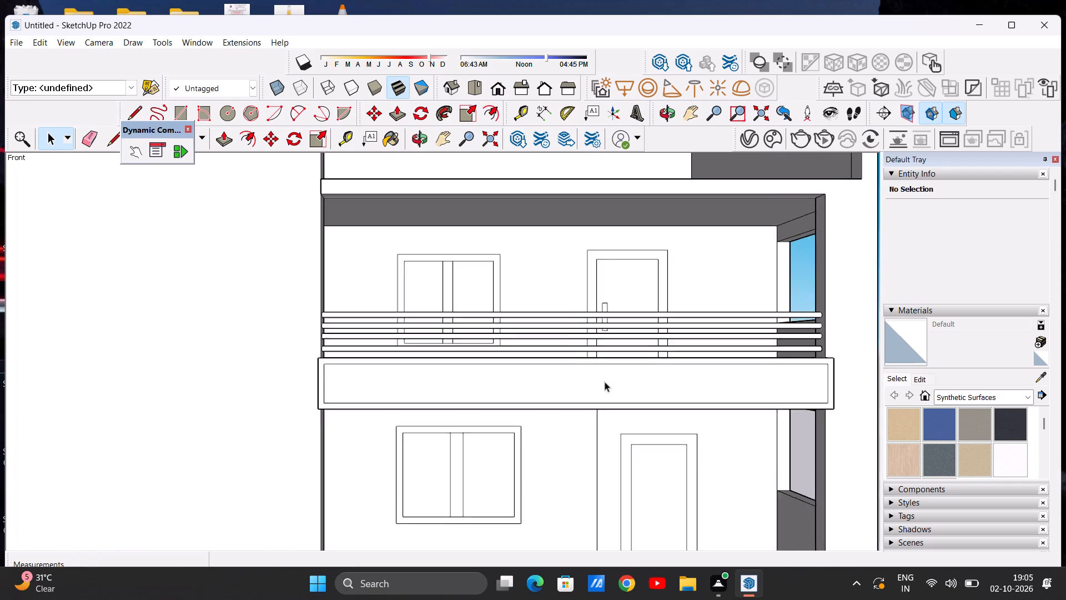
{"action": "scroll", "coordinate": [605, 382], "scroll_direction": "up", "scroll_amount": 2}
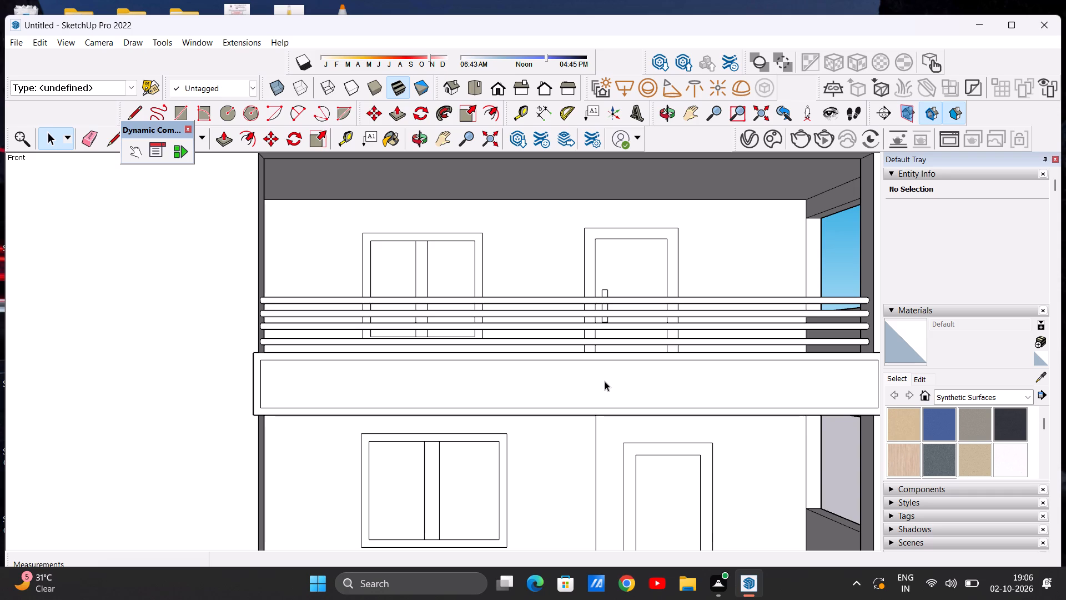
Draw a rectangle about 1' 3" by 1' 1" inside the beam's border, near the end beside the tall front wall.
{"action": "key", "text": "r"}
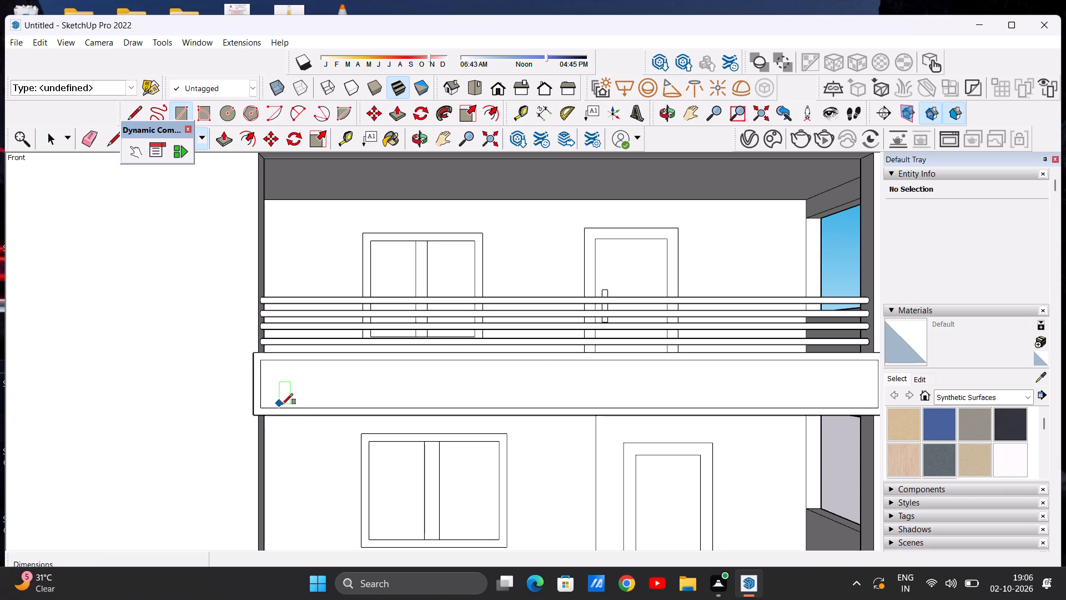
{"action": "scroll", "coordinate": [288, 382], "scroll_direction": "up", "scroll_amount": 4}
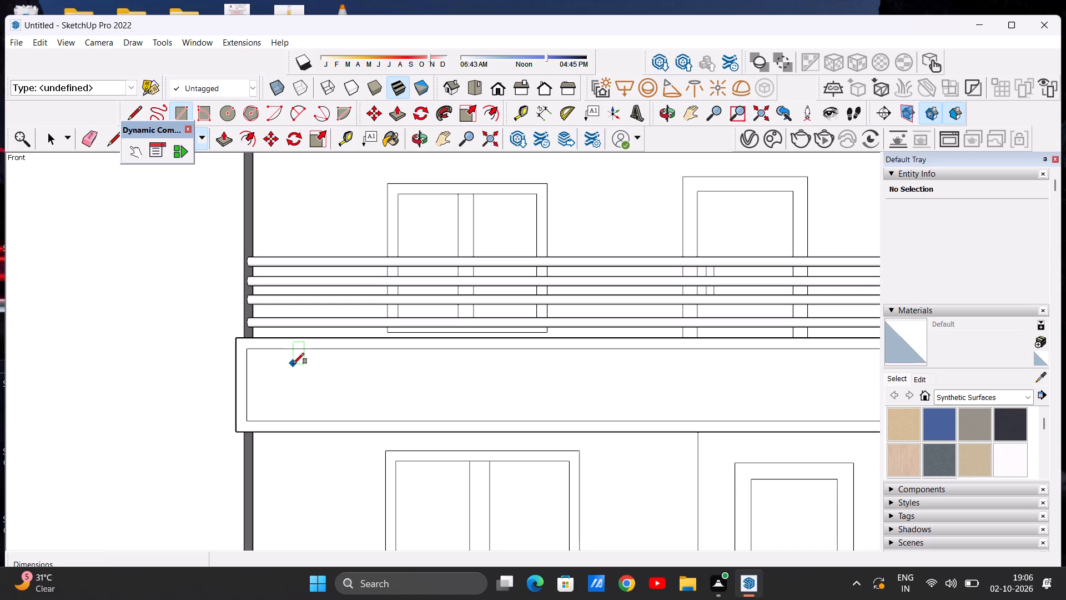
{"action": "left_click", "coordinate": [293, 364]}
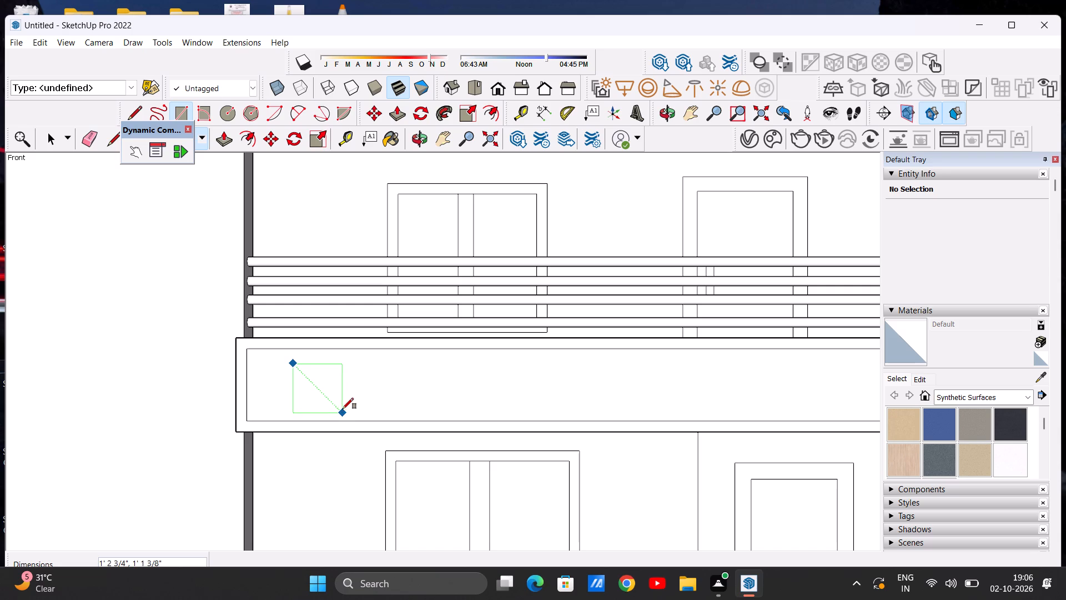
{"action": "left_click", "coordinate": [344, 408]}
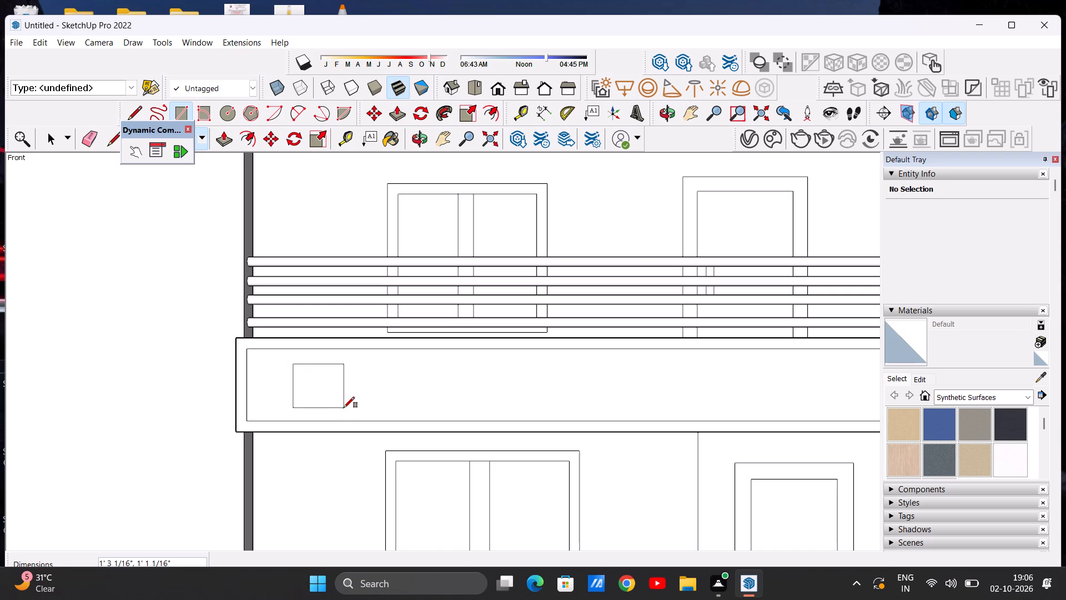
{"action": "key", "text": "space"}
Copy the small rectangle twice along the beam, spacing the copies about 2' 1" apart in a horizontal row.
{"action": "double_click", "coordinate": [332, 385]}
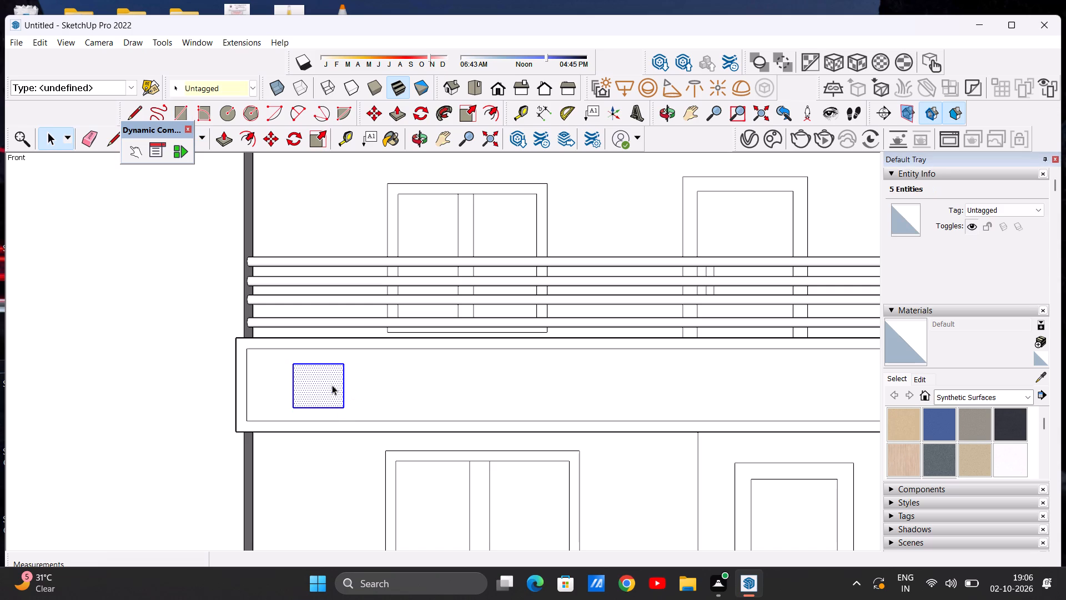
{"action": "key", "text": "m"}
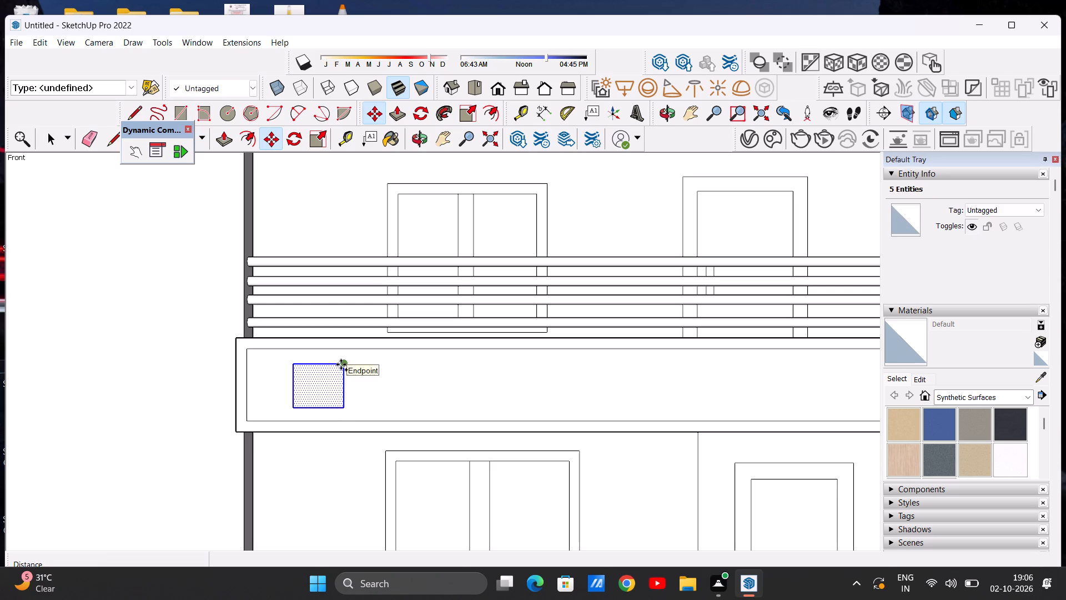
{"action": "left_click", "coordinate": [341, 364]}
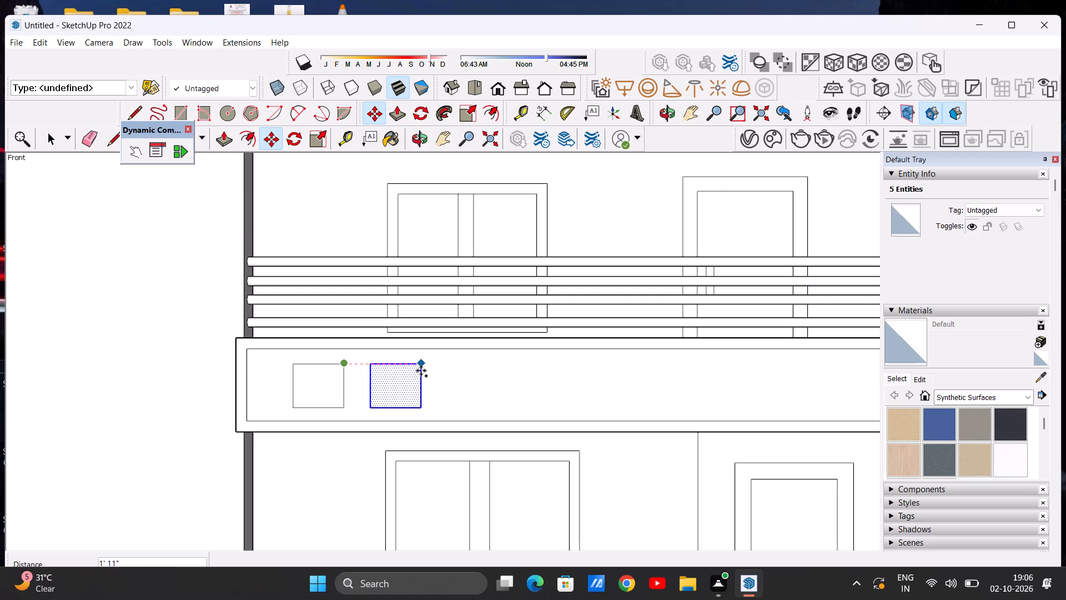
{"action": "left_click", "coordinate": [429, 371]}
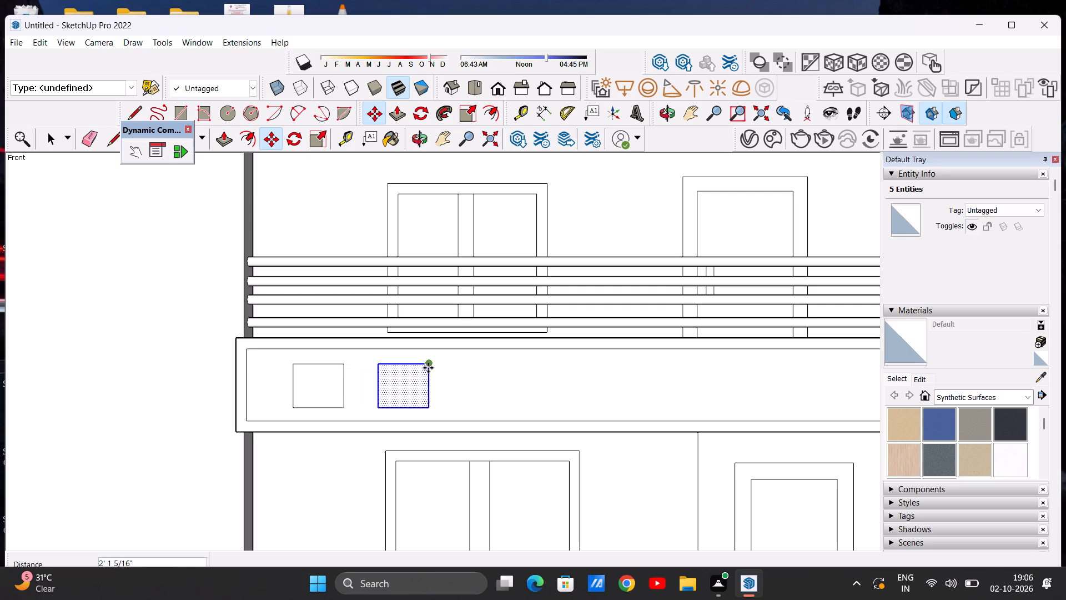
{"action": "left_click", "coordinate": [428, 368]}
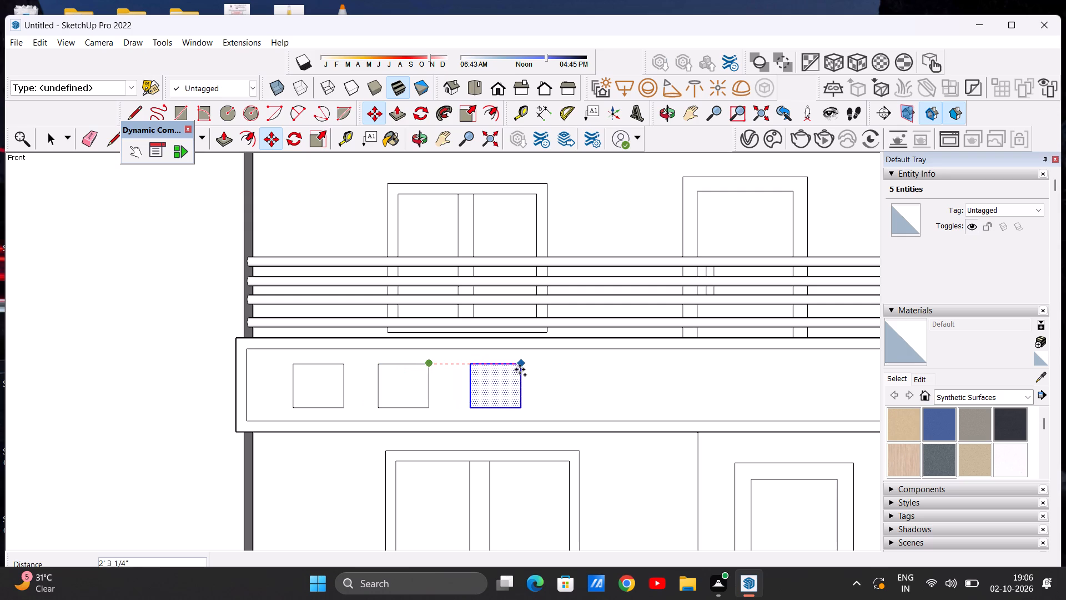
{"action": "left_click", "coordinate": [513, 368]}
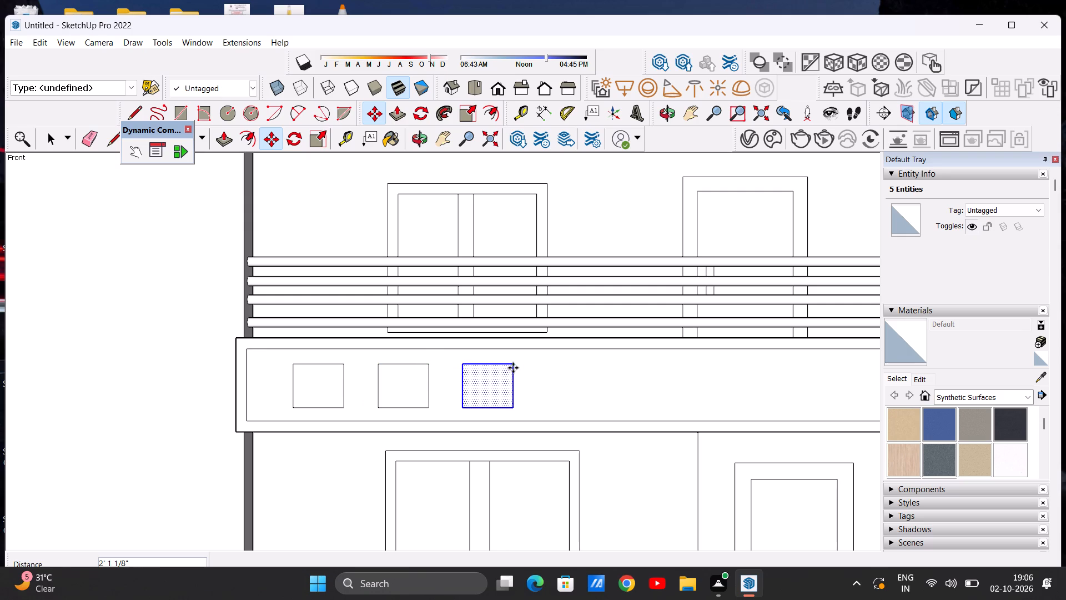
{"action": "key", "text": "space"}
{"action": "scroll", "coordinate": [474, 374], "scroll_direction": "down", "scroll_amount": 15}
{"action": "left_click", "coordinate": [769, 371]}
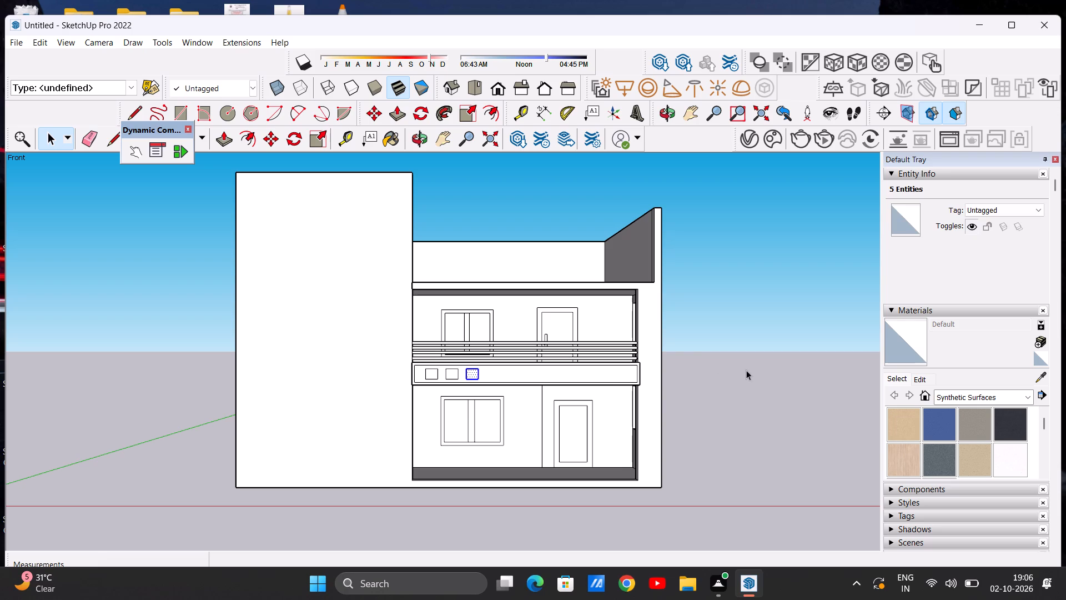
Examine the whole front elevation with the beam's small rectangles, and the roof terrace from above.
{"action": "scroll", "coordinate": [615, 392], "scroll_direction": "down", "scroll_amount": 1}
{"action": "scroll", "coordinate": [490, 376], "scroll_direction": "up", "scroll_amount": 1}
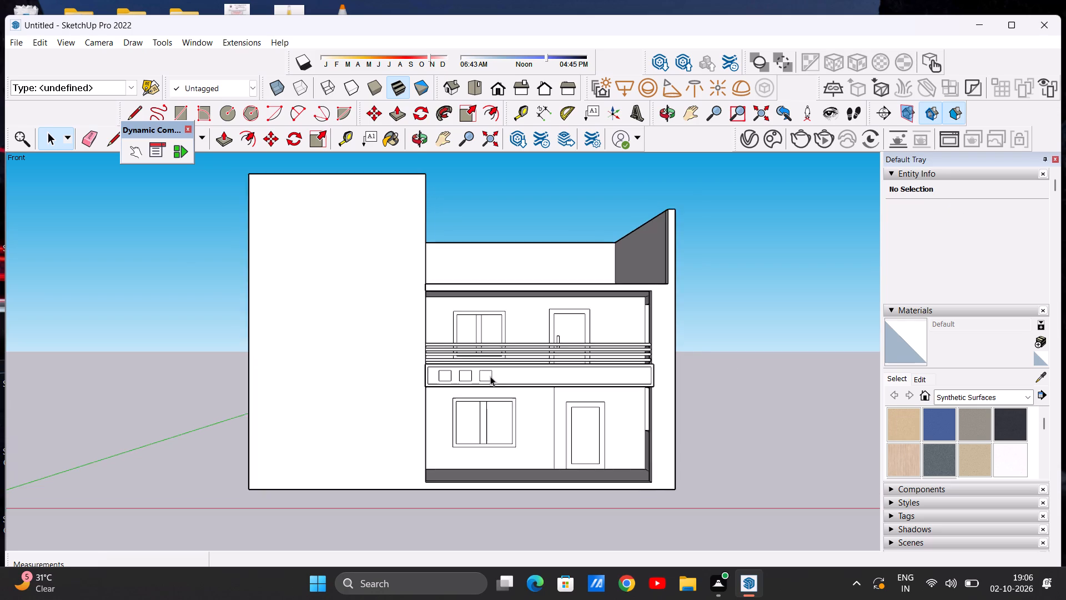
{"action": "scroll", "coordinate": [490, 376], "scroll_direction": "up", "scroll_amount": 1}
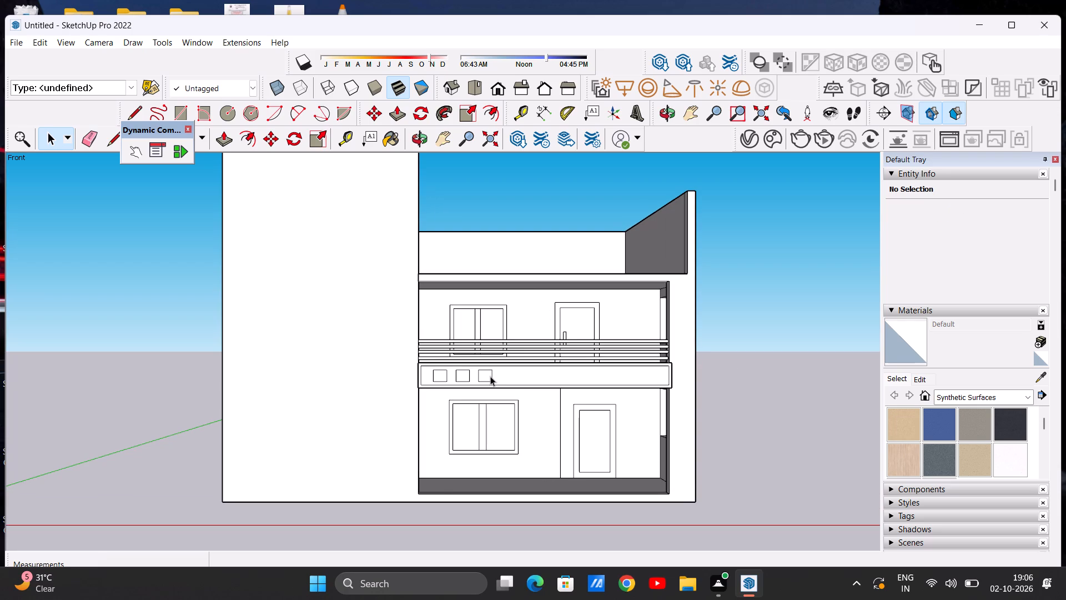
{"action": "scroll", "coordinate": [488, 376], "scroll_direction": "down", "scroll_amount": 2}
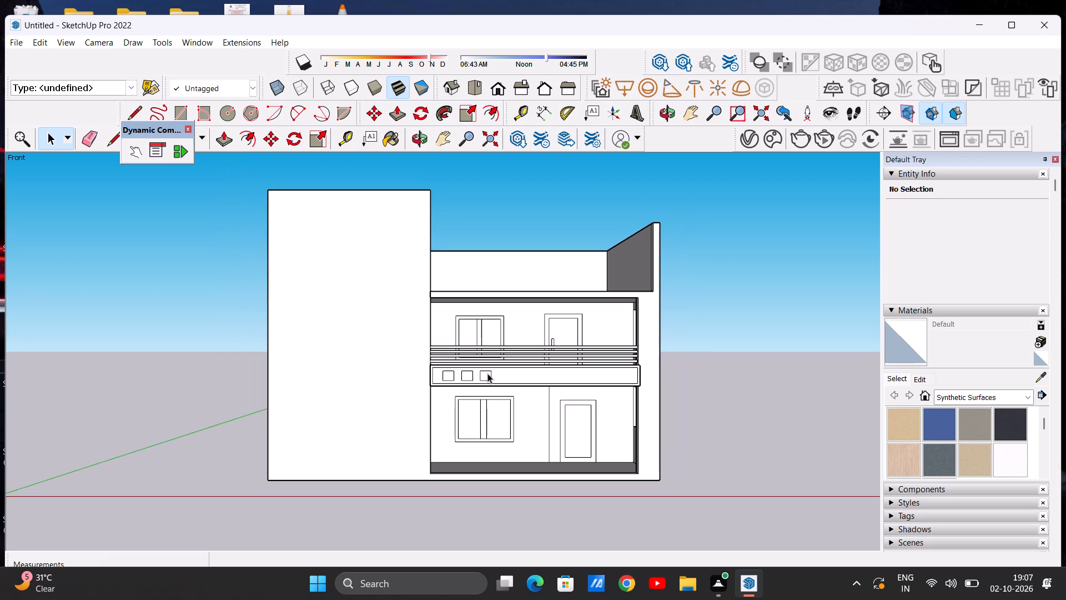
{"action": "scroll", "coordinate": [486, 373], "scroll_direction": "up", "scroll_amount": 4}
{"action": "scroll", "coordinate": [485, 376], "scroll_direction": "down", "scroll_amount": 4}
{"action": "middle_click_drag", "start_coordinate": [595, 346], "coordinate": [567, 399]}
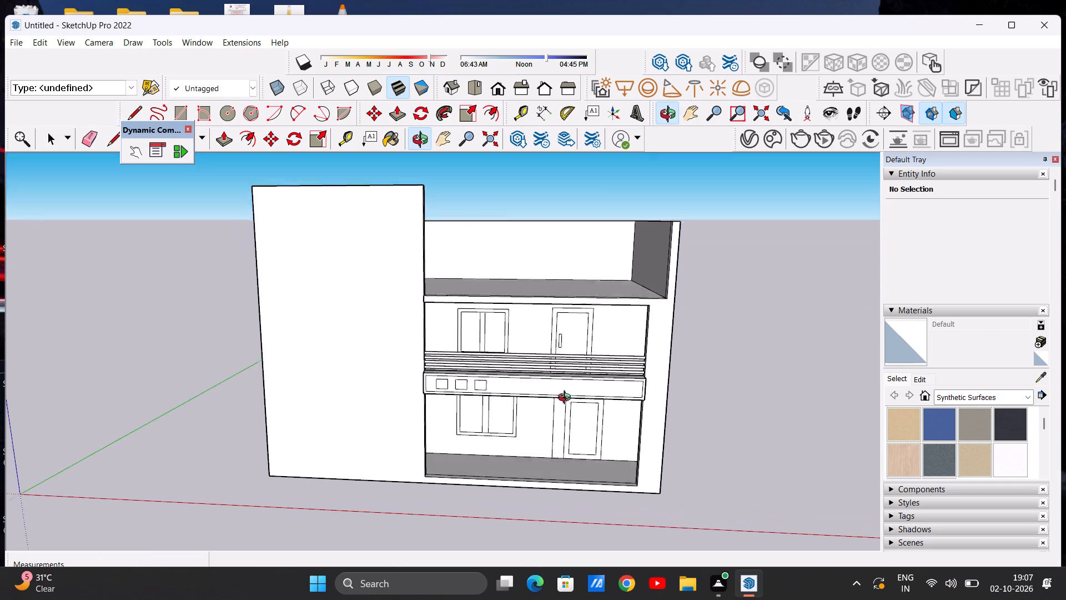
{"action": "middle_click_drag", "start_coordinate": [567, 399], "coordinate": [575, 419]}
{"action": "scroll", "coordinate": [587, 349], "scroll_direction": "down", "scroll_amount": 1}
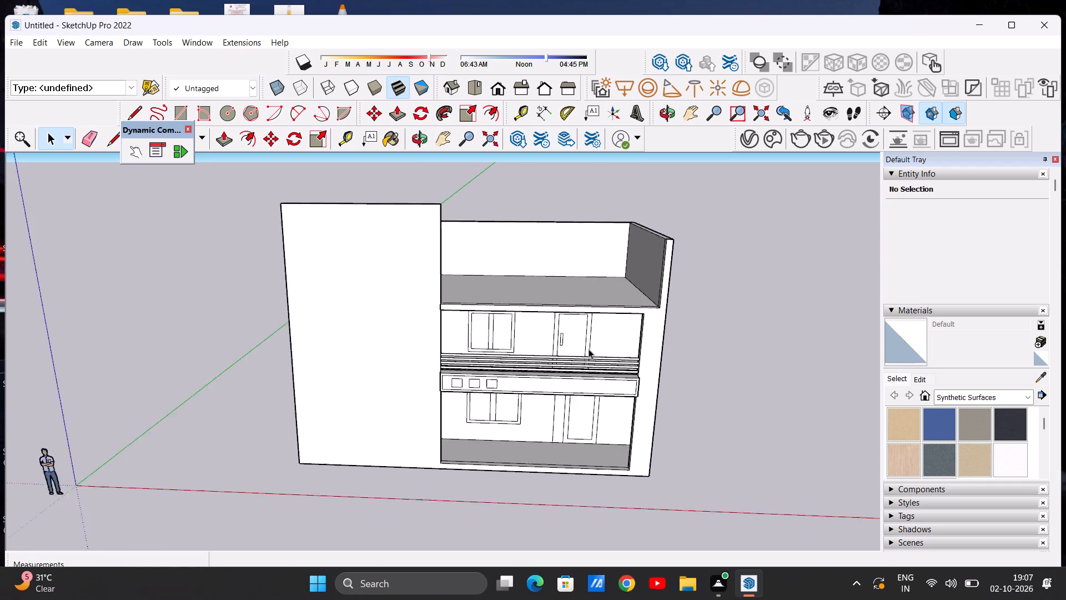
{"action": "scroll", "coordinate": [589, 349], "scroll_direction": "down", "scroll_amount": 1}
{"action": "middle_click_drag", "start_coordinate": [592, 363], "coordinate": [591, 463]}
{"action": "scroll", "coordinate": [620, 315], "scroll_direction": "up", "scroll_amount": 6}
{"action": "scroll", "coordinate": [669, 336], "scroll_direction": "up", "scroll_amount": 1}
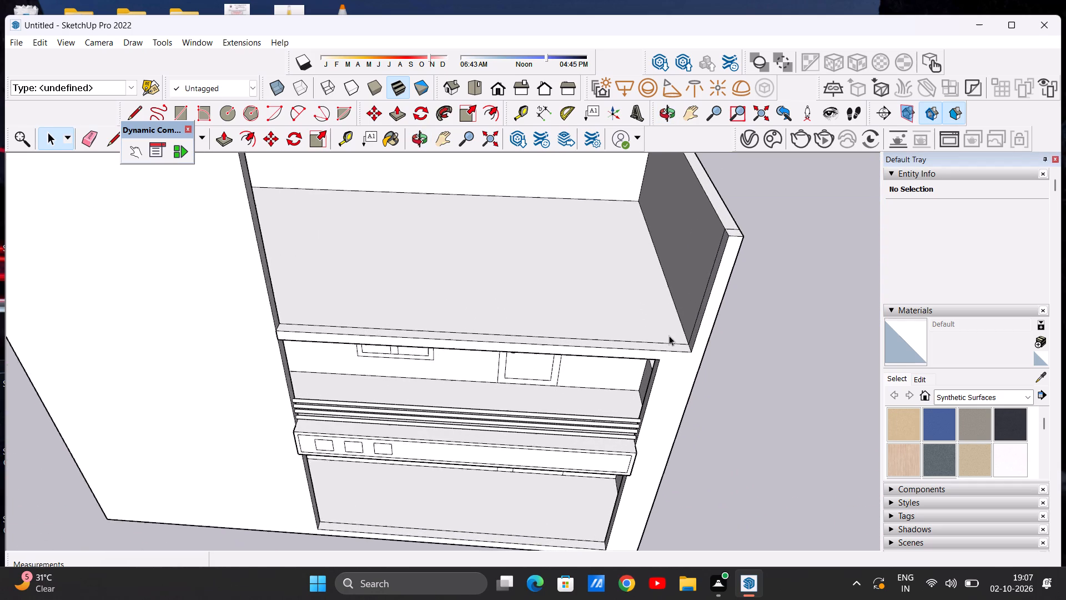
{"action": "scroll", "coordinate": [669, 336], "scroll_direction": "up", "scroll_amount": 1}
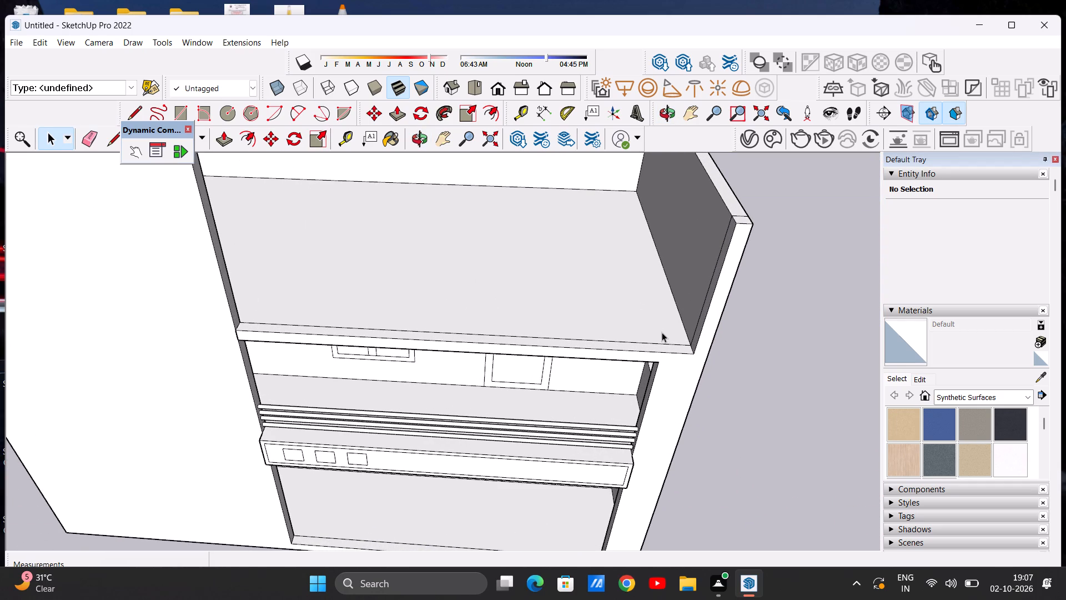
Push/Pull the terrace side wall's narrow inner front face about 10' across the front to form a parapet section.
{"action": "key", "text": "p"}
{"action": "scroll", "coordinate": [705, 291], "scroll_direction": "up", "scroll_amount": 6}
{"action": "middle_click_drag", "start_coordinate": [713, 293], "coordinate": [727, 293]}
{"action": "scroll", "coordinate": [717, 291], "scroll_direction": "up", "scroll_amount": 3}
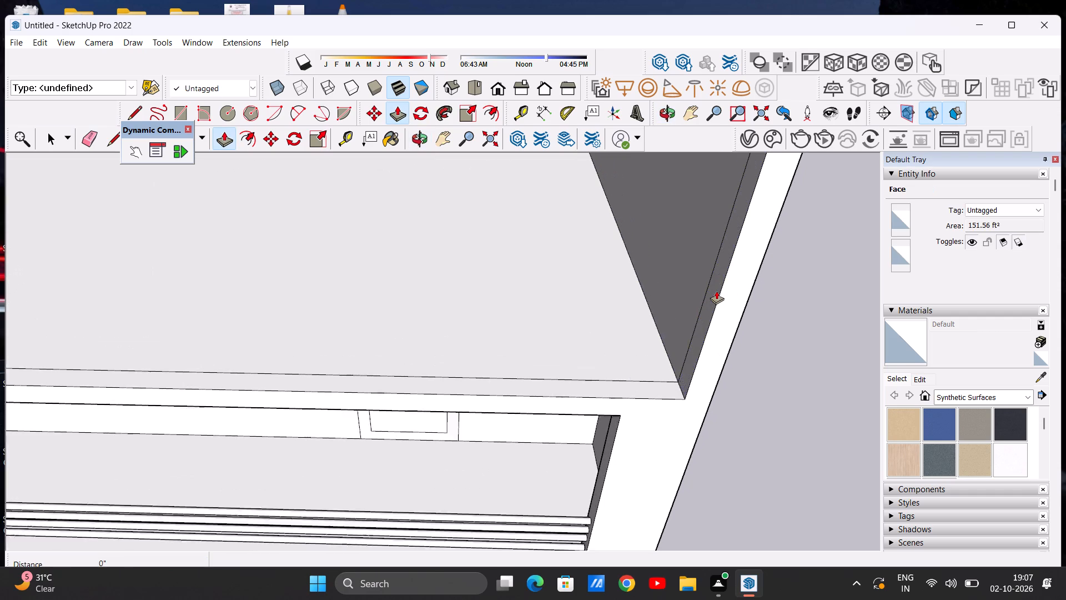
{"action": "scroll", "coordinate": [716, 291], "scroll_direction": "up", "scroll_amount": 3}
{"action": "left_click", "coordinate": [713, 289]}
{"action": "scroll", "coordinate": [675, 306], "scroll_direction": "down", "scroll_amount": 3}
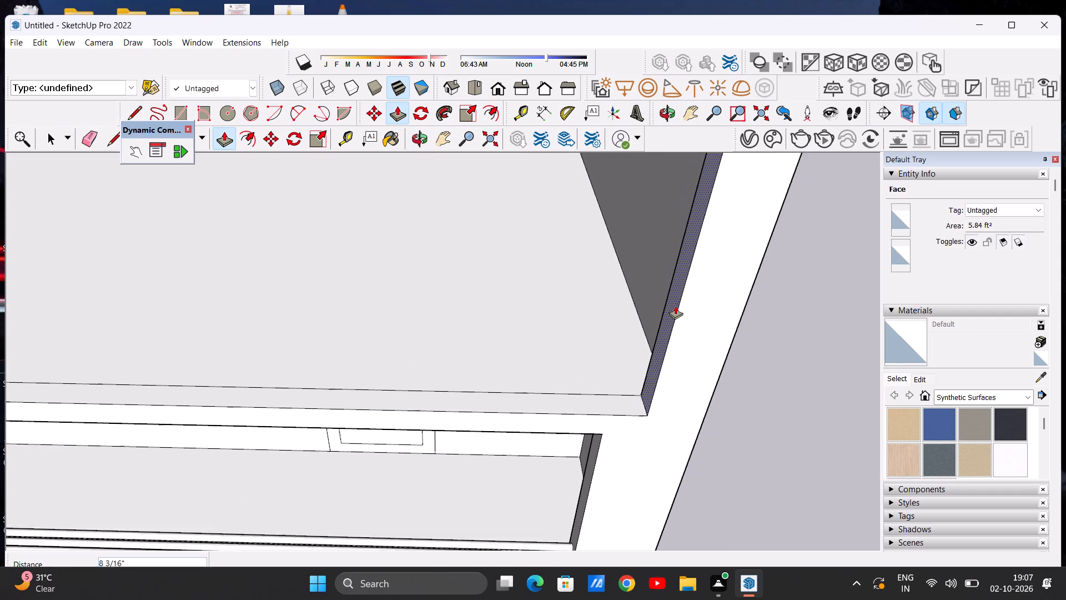
{"action": "scroll", "coordinate": [675, 306], "scroll_direction": "down", "scroll_amount": 7}
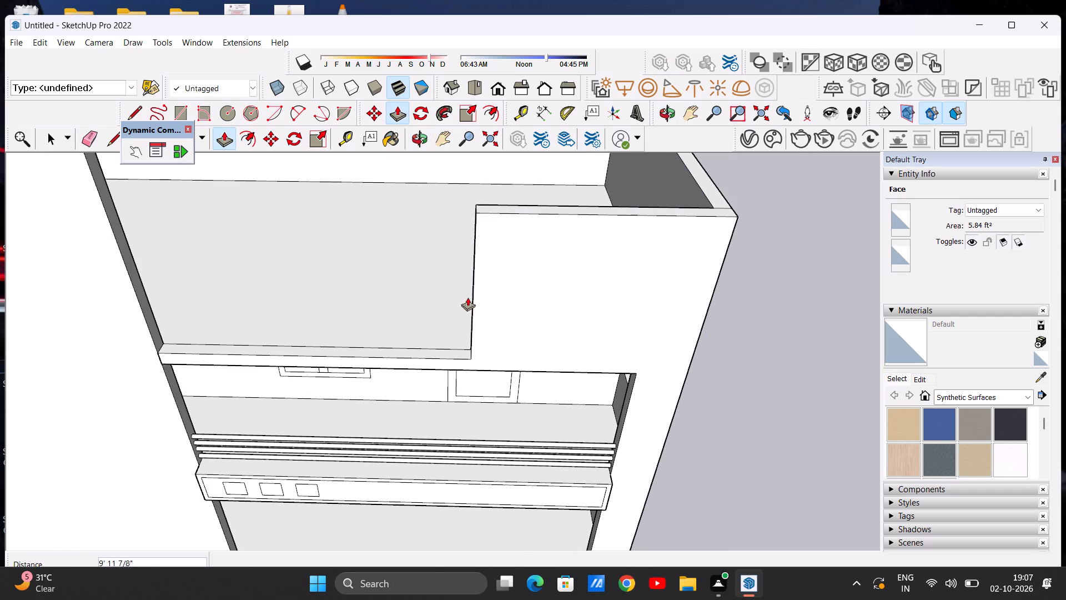
{"action": "left_click", "coordinate": [472, 297]}
{"action": "key", "text": "space"}
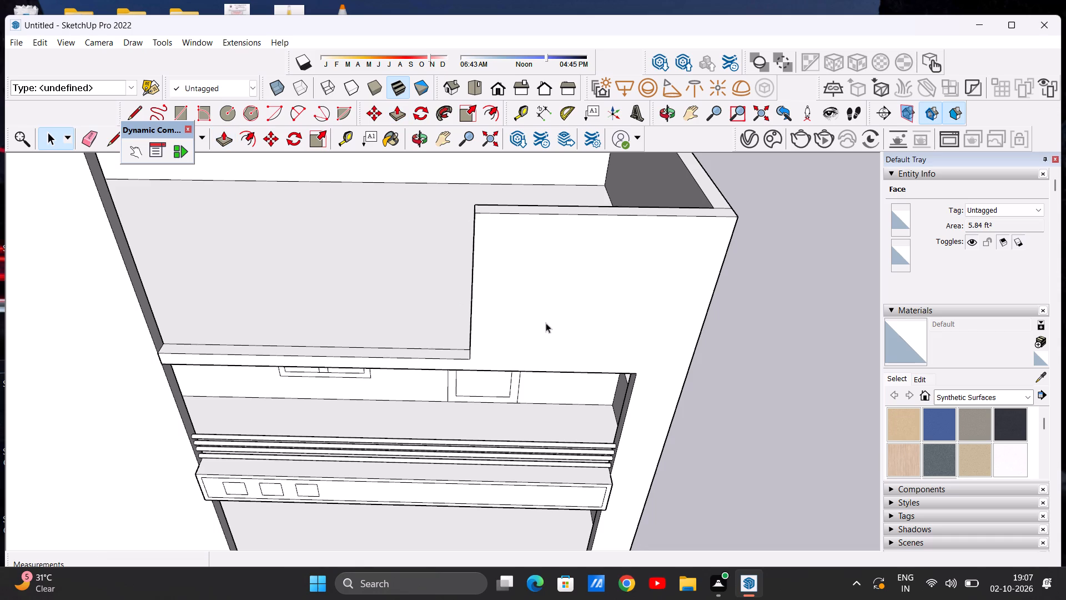
Examine the front elevation and the new parapet section from the front, at an angle and from above.
{"action": "scroll", "coordinate": [548, 323], "scroll_direction": "down", "scroll_amount": 5}
{"action": "middle_click_drag", "start_coordinate": [436, 344], "coordinate": [530, 248]}
{"action": "scroll", "coordinate": [509, 303], "scroll_direction": "down", "scroll_amount": 7}
{"action": "middle_click_drag", "start_coordinate": [459, 329], "coordinate": [454, 296]}
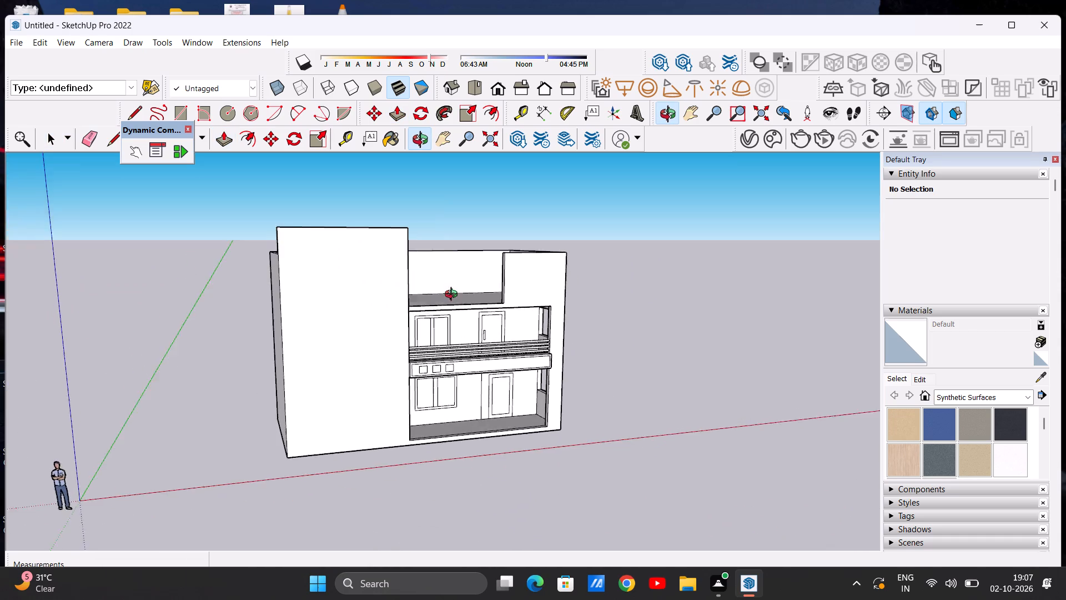
{"action": "middle_click_drag", "start_coordinate": [454, 296], "coordinate": [411, 288]}
{"action": "scroll", "coordinate": [428, 291], "scroll_direction": "up", "scroll_amount": 6}
{"action": "scroll", "coordinate": [433, 301], "scroll_direction": "down", "scroll_amount": 2}
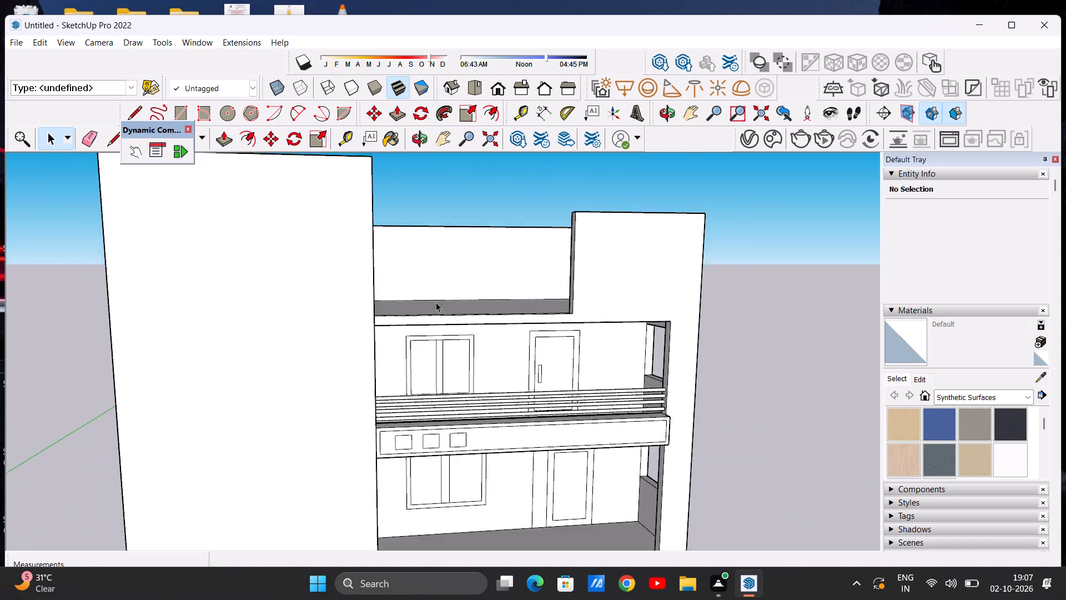
{"action": "scroll", "coordinate": [436, 302], "scroll_direction": "down", "scroll_amount": 7}
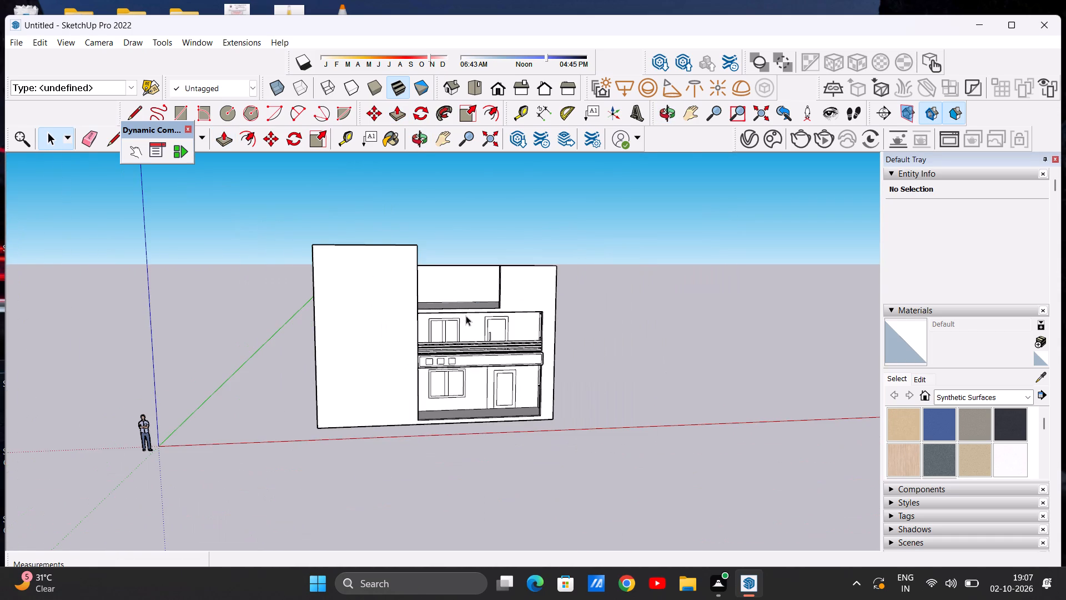
{"action": "middle_click_drag", "start_coordinate": [464, 313], "coordinate": [566, 296]}
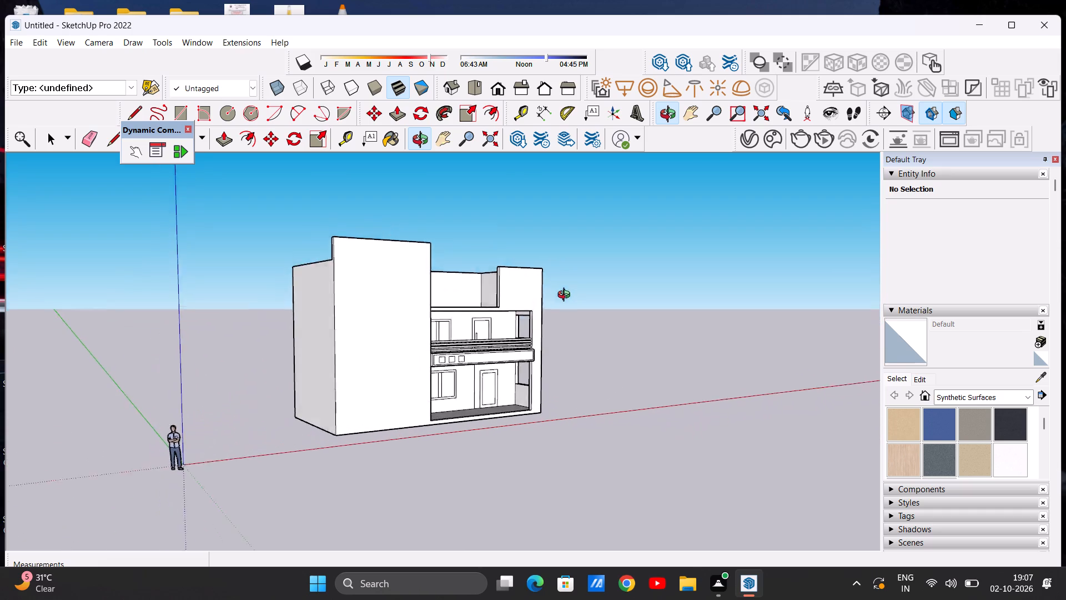
{"action": "middle_click_drag", "start_coordinate": [566, 296], "coordinate": [583, 323]}
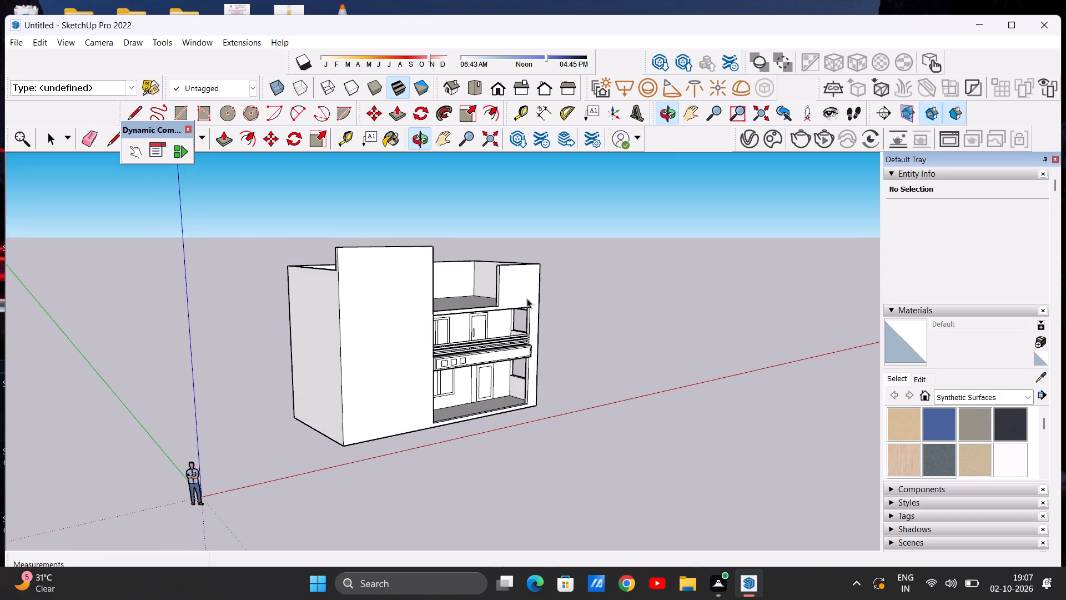
{"action": "middle_click_drag", "start_coordinate": [515, 309], "coordinate": [425, 440]}
{"action": "middle_click_drag", "start_coordinate": [475, 328], "coordinate": [459, 388]}
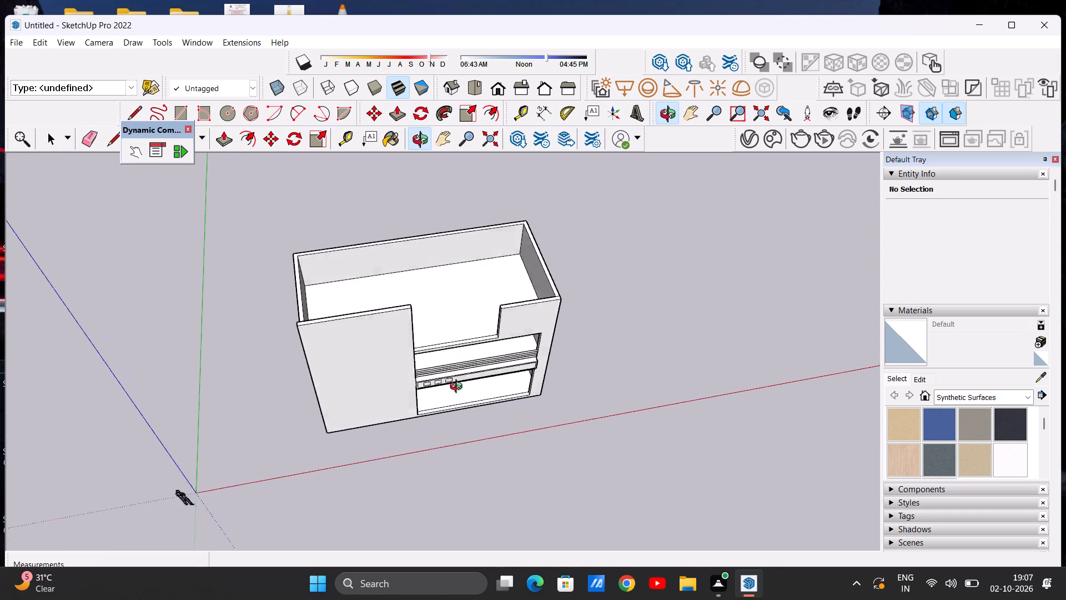
{"action": "middle_click_drag", "start_coordinate": [459, 388], "coordinate": [457, 391]}
{"action": "scroll", "coordinate": [483, 322], "scroll_direction": "up", "scroll_amount": 16}
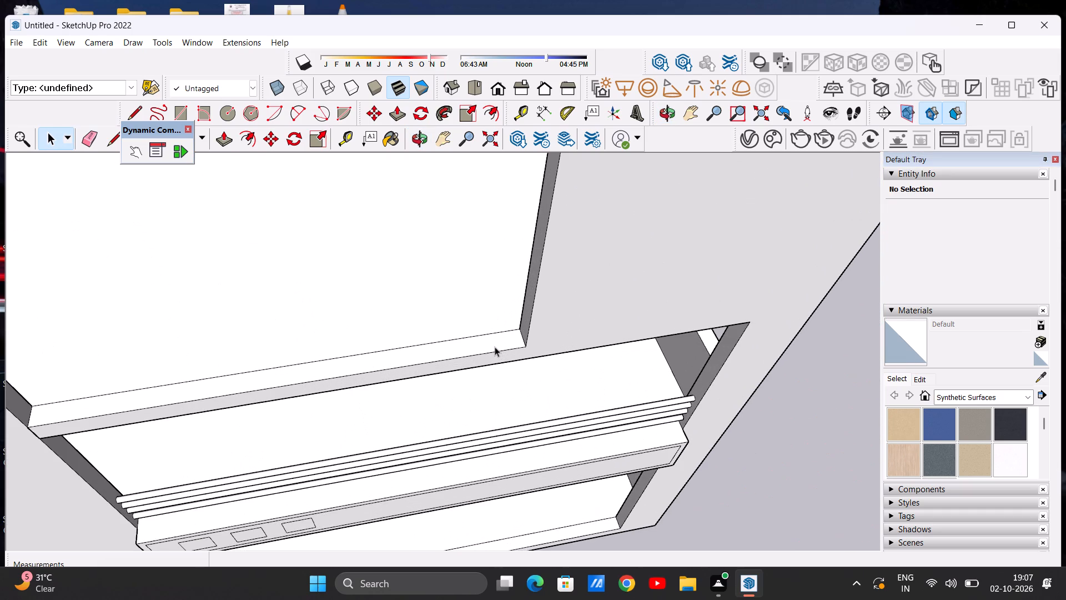
Raise the top face of the low front ledge between the tall wall and the parapet section by about 2' 5".
{"action": "key", "text": "p"}
{"action": "scroll", "coordinate": [507, 329], "scroll_direction": "up", "scroll_amount": 4}
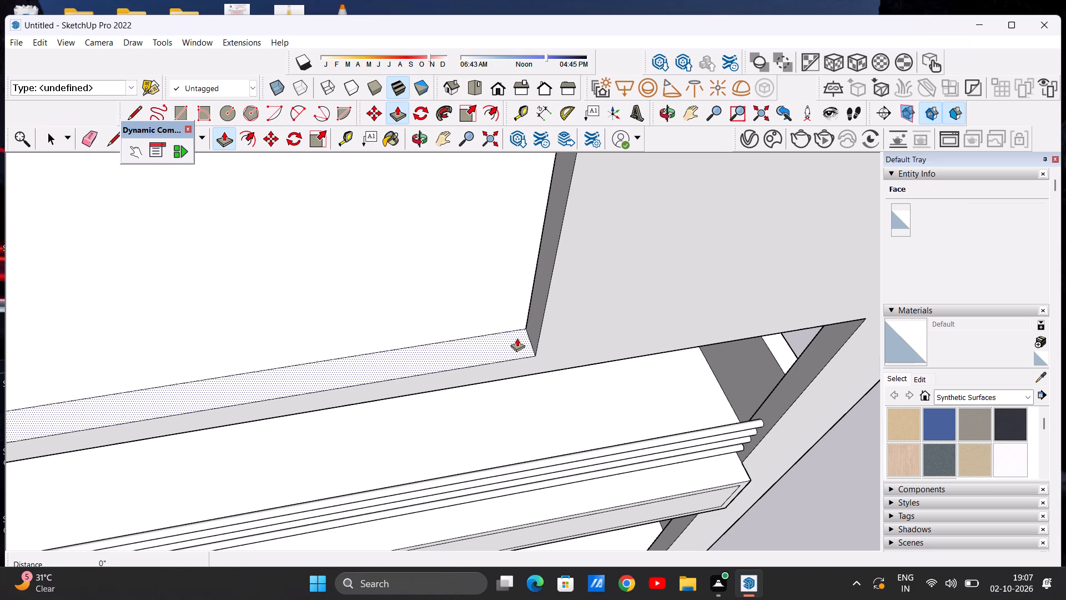
{"action": "left_click", "coordinate": [517, 338]}
{"action": "scroll", "coordinate": [557, 293], "scroll_direction": "down", "scroll_amount": 14}
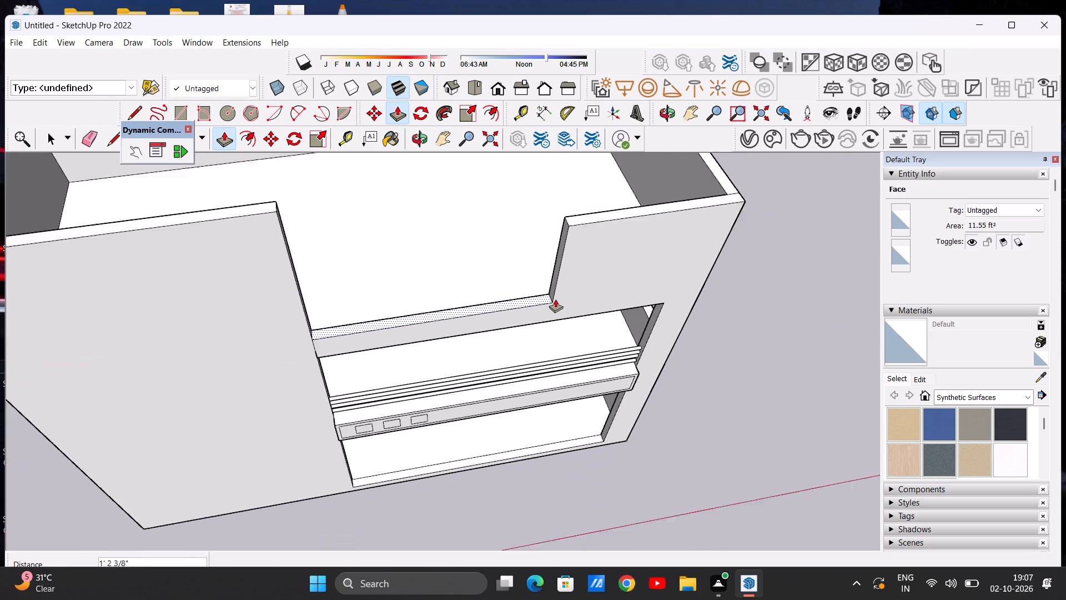
{"action": "scroll", "coordinate": [555, 299], "scroll_direction": "down", "scroll_amount": 1}
{"action": "middle_click_drag", "start_coordinate": [555, 299], "coordinate": [550, 262]}
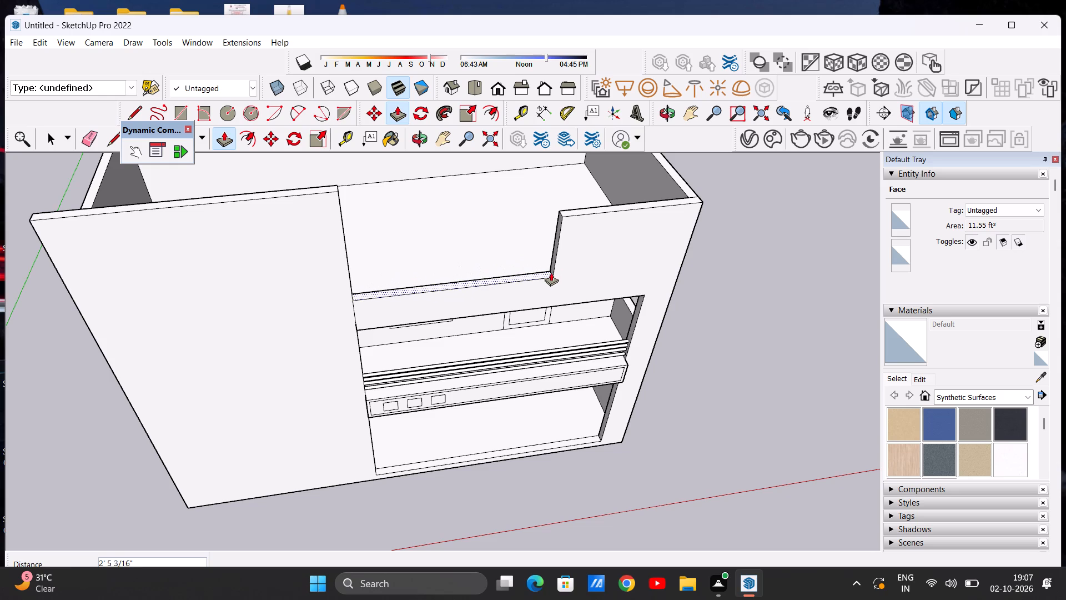
{"action": "left_click", "coordinate": [551, 273]}
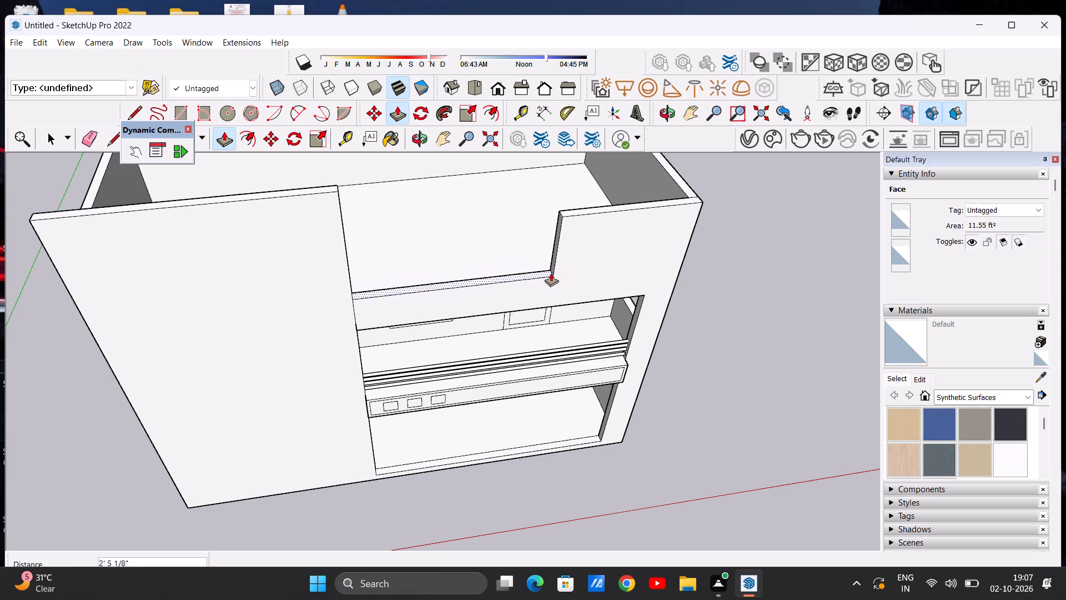
{"action": "key", "text": "space"}
Examine the raised ledge's proportions within the whole front elevation.
{"action": "scroll", "coordinate": [524, 332], "scroll_direction": "down", "scroll_amount": 4}
{"action": "middle_click_drag", "start_coordinate": [530, 322], "coordinate": [517, 221]}
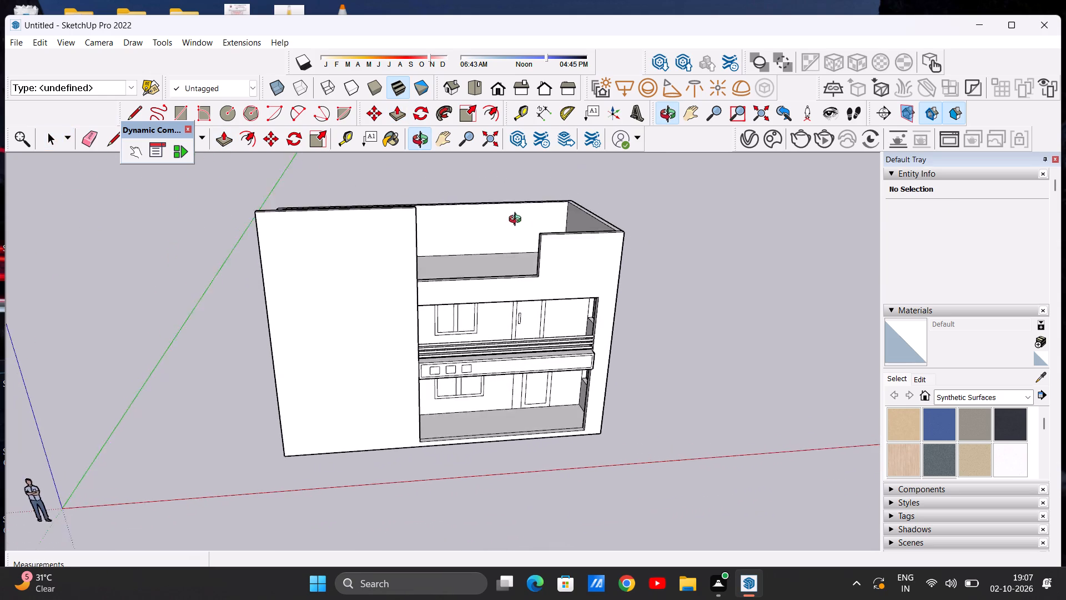
{"action": "middle_click_drag", "start_coordinate": [517, 221], "coordinate": [511, 193]}
{"action": "scroll", "coordinate": [510, 279], "scroll_direction": "up", "scroll_amount": 4}
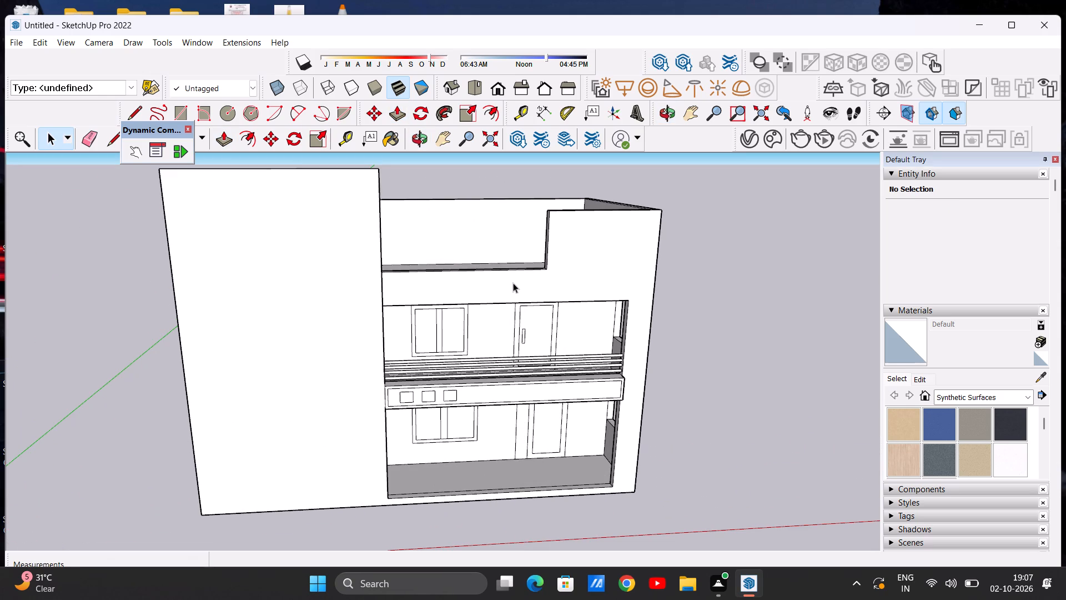
{"action": "scroll", "coordinate": [531, 291], "scroll_direction": "up", "scroll_amount": 1}
{"action": "middle_click_drag", "start_coordinate": [531, 291], "coordinate": [484, 286]}
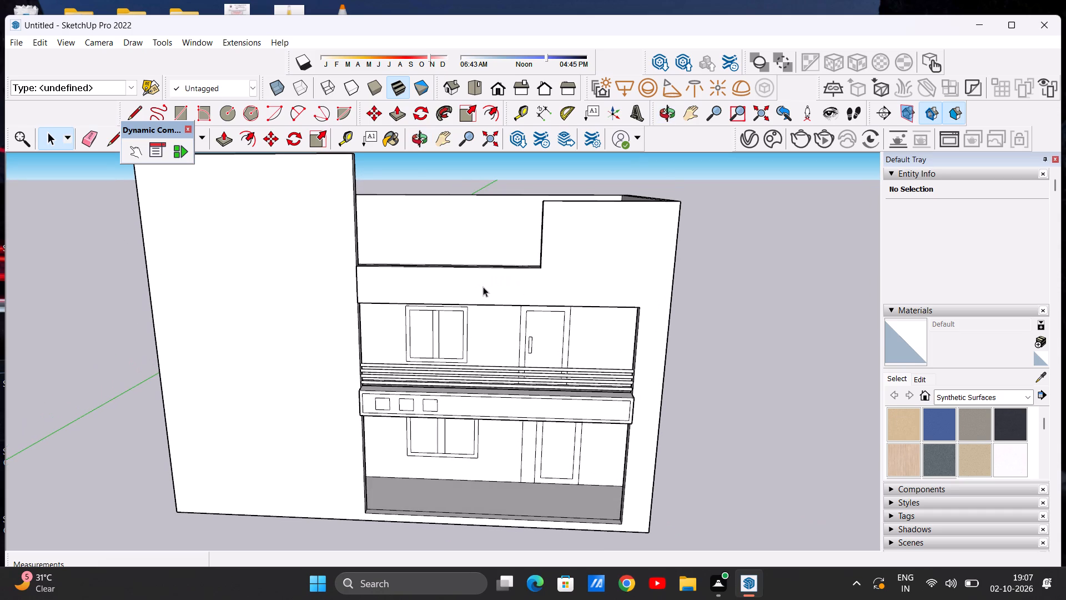
{"action": "scroll", "coordinate": [523, 288], "scroll_direction": "down", "scroll_amount": 1}
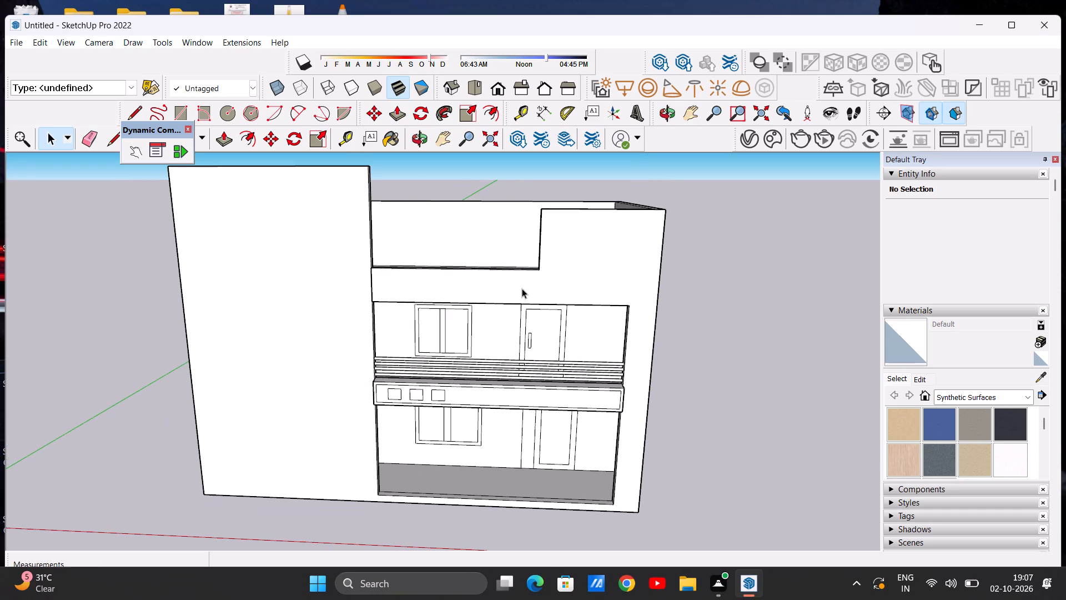
{"action": "scroll", "coordinate": [504, 272], "scroll_direction": "down", "scroll_amount": 1}
Raise the top face of the low front ledge by about another 8".
{"action": "middle_click_drag", "start_coordinate": [507, 280], "coordinate": [512, 344]}
{"action": "scroll", "coordinate": [526, 268], "scroll_direction": "up", "scroll_amount": 2}
{"action": "middle_click_drag", "start_coordinate": [516, 301], "coordinate": [514, 375]}
{"action": "scroll", "coordinate": [527, 314], "scroll_direction": "up", "scroll_amount": 7}
{"action": "key", "text": "p"}
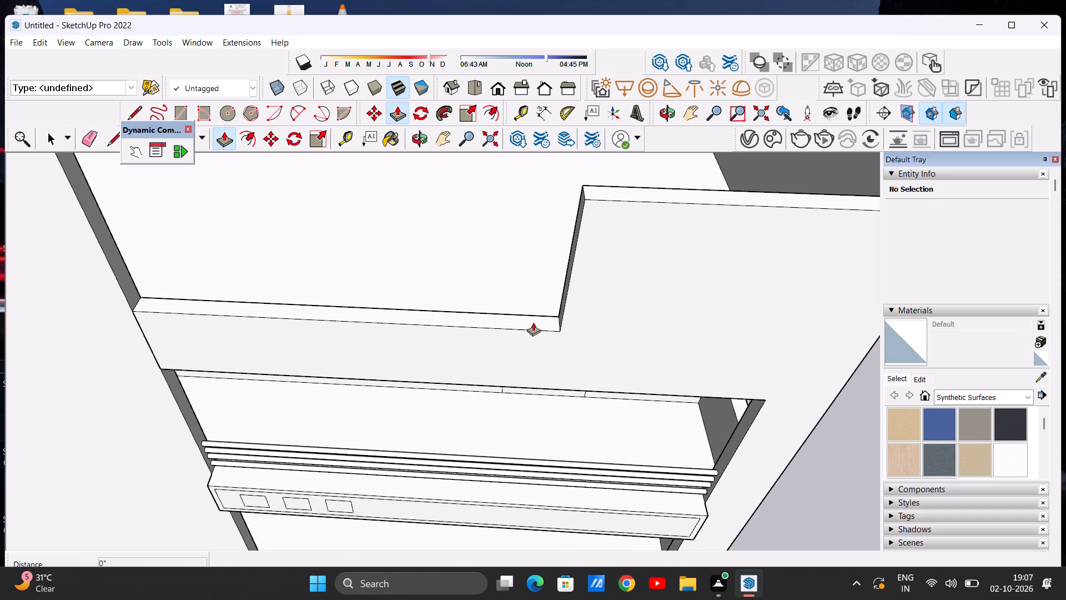
{"action": "scroll", "coordinate": [546, 317], "scroll_direction": "up", "scroll_amount": 5}
{"action": "left_click", "coordinate": [547, 323]}
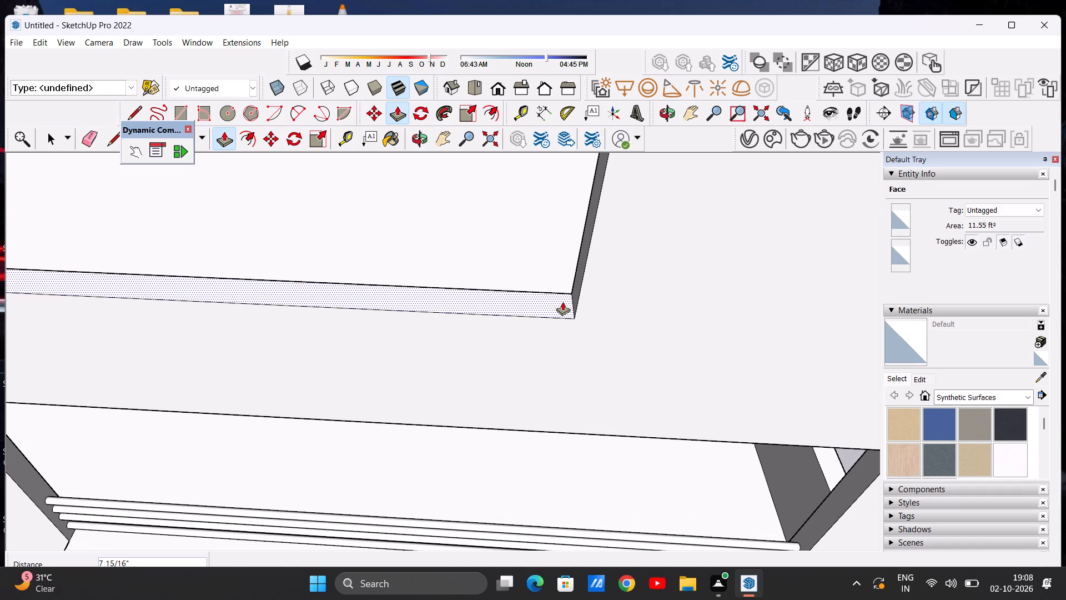
{"action": "left_click", "coordinate": [562, 302]}
{"action": "key", "text": "space"}
{"action": "scroll", "coordinate": [589, 343], "scroll_direction": "down", "scroll_amount": 12}
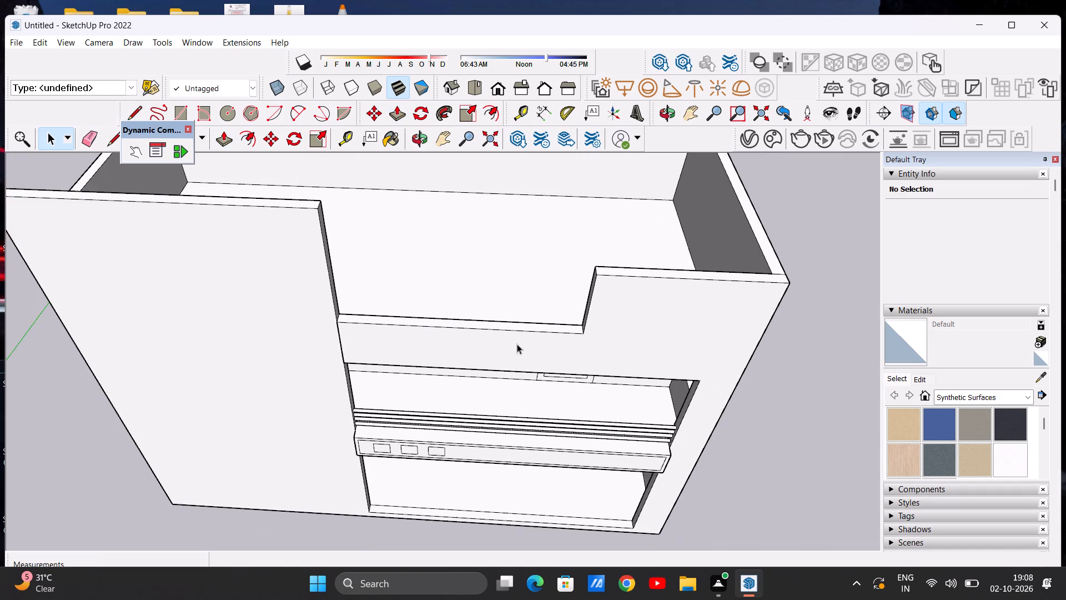
Examine the roof terrace opening, the ledge and the stepped parapet from front and angled views.
{"action": "middle_click_drag", "start_coordinate": [515, 338], "coordinate": [518, 248]}
{"action": "scroll", "coordinate": [474, 319], "scroll_direction": "down", "scroll_amount": 7}
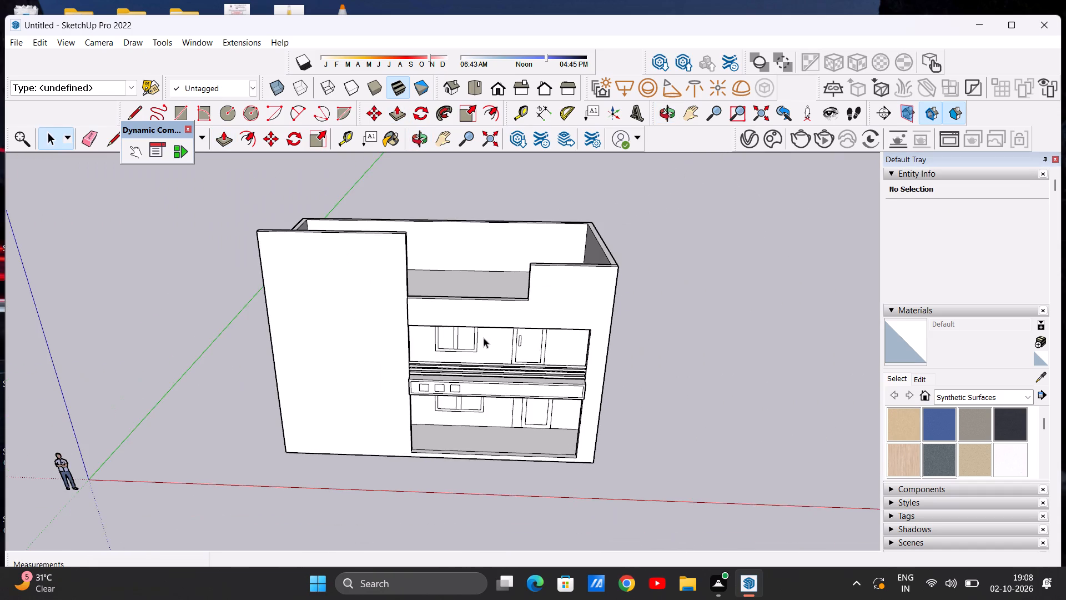
{"action": "middle_click_drag", "start_coordinate": [492, 337], "coordinate": [514, 289]}
{"action": "scroll", "coordinate": [486, 287], "scroll_direction": "up", "scroll_amount": 1}
{"action": "middle_click_drag", "start_coordinate": [487, 287], "coordinate": [584, 286]}
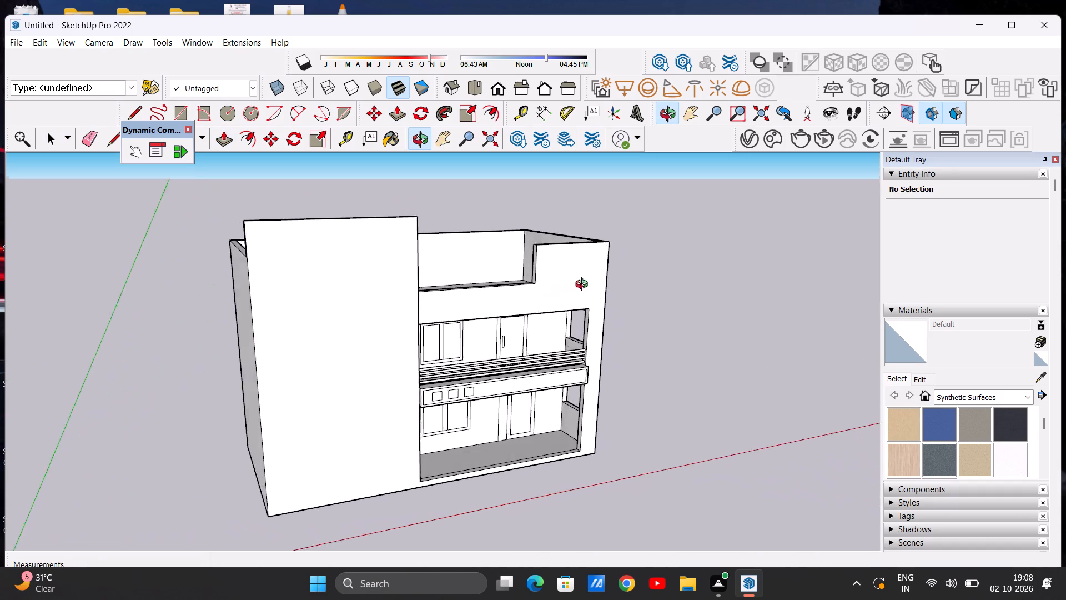
{"action": "middle_click_drag", "start_coordinate": [584, 286], "coordinate": [619, 283]}
{"action": "scroll", "coordinate": [527, 258], "scroll_direction": "up", "scroll_amount": 5}
{"action": "middle_click_drag", "start_coordinate": [526, 261], "coordinate": [559, 259]}
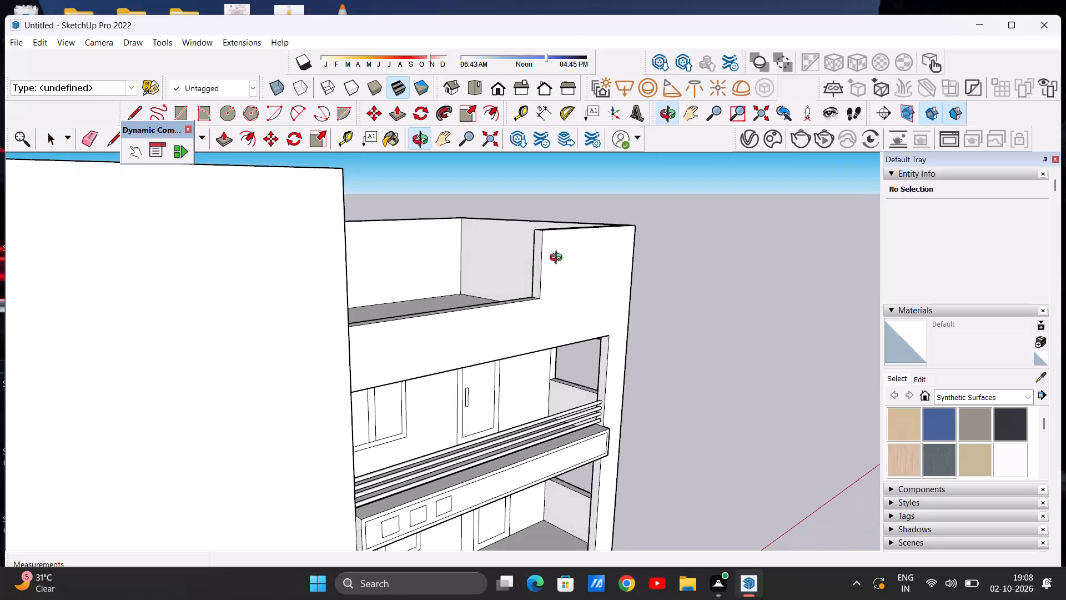
{"action": "middle_click_drag", "start_coordinate": [559, 259], "coordinate": [444, 247]}
{"action": "scroll", "coordinate": [443, 248], "scroll_direction": "up", "scroll_amount": 1}
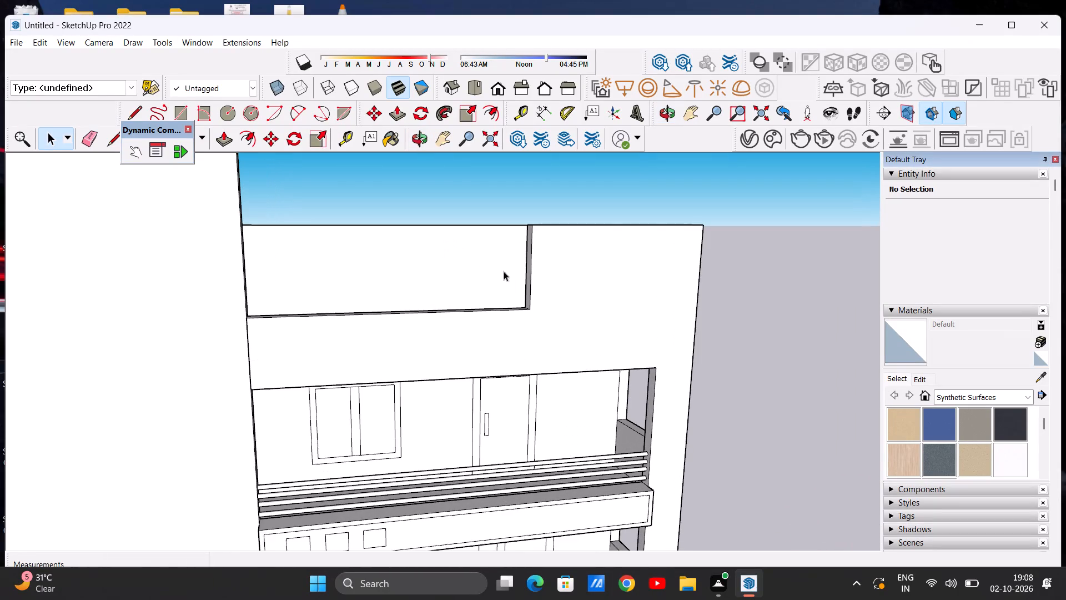
{"action": "scroll", "coordinate": [535, 291], "scroll_direction": "down", "scroll_amount": 3}
{"action": "middle_click_drag", "start_coordinate": [529, 311], "coordinate": [444, 300]}
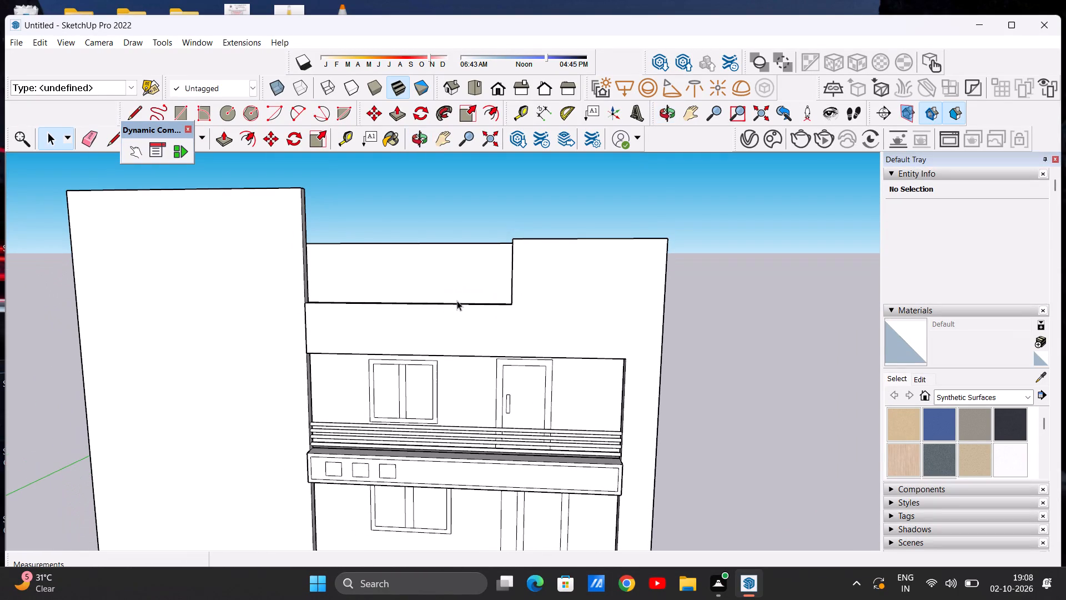
{"action": "middle_click_drag", "start_coordinate": [468, 290], "coordinate": [546, 302]}
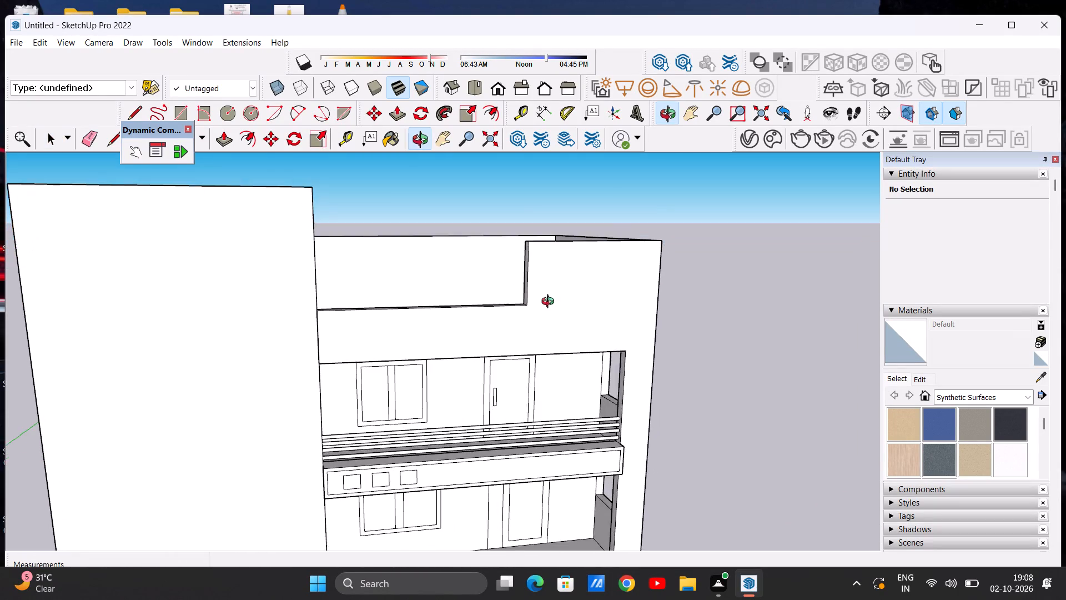
{"action": "middle_click_drag", "start_coordinate": [576, 308], "coordinate": [612, 318]}
Draw a circle of about 1 11/16" radius near the top of the parapet section's narrow end face, facing the tall wall.
{"action": "middle_click_drag", "start_coordinate": [487, 284], "coordinate": [539, 291]}
{"action": "middle_click", "coordinate": [543, 293]}
{"action": "scroll", "coordinate": [532, 303], "scroll_direction": "down", "scroll_amount": 3}
{"action": "scroll", "coordinate": [507, 254], "scroll_direction": "up", "scroll_amount": 7}
{"action": "scroll", "coordinate": [551, 276], "scroll_direction": "up", "scroll_amount": 3}
{"action": "middle_click_drag", "start_coordinate": [521, 279], "coordinate": [569, 274]}
{"action": "scroll", "coordinate": [432, 294], "scroll_direction": "down", "scroll_amount": 6}
{"action": "middle_click_drag", "start_coordinate": [532, 301], "coordinate": [567, 304]}
{"action": "scroll", "coordinate": [534, 283], "scroll_direction": "up", "scroll_amount": 2}
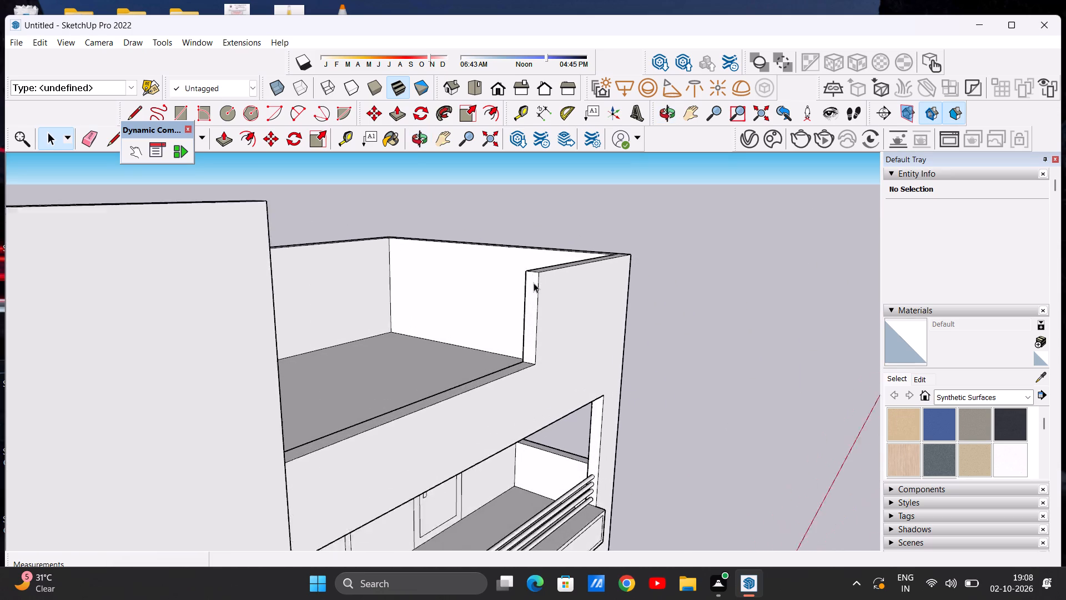
{"action": "scroll", "coordinate": [534, 283], "scroll_direction": "up", "scroll_amount": 9}
{"action": "key", "text": "c"}
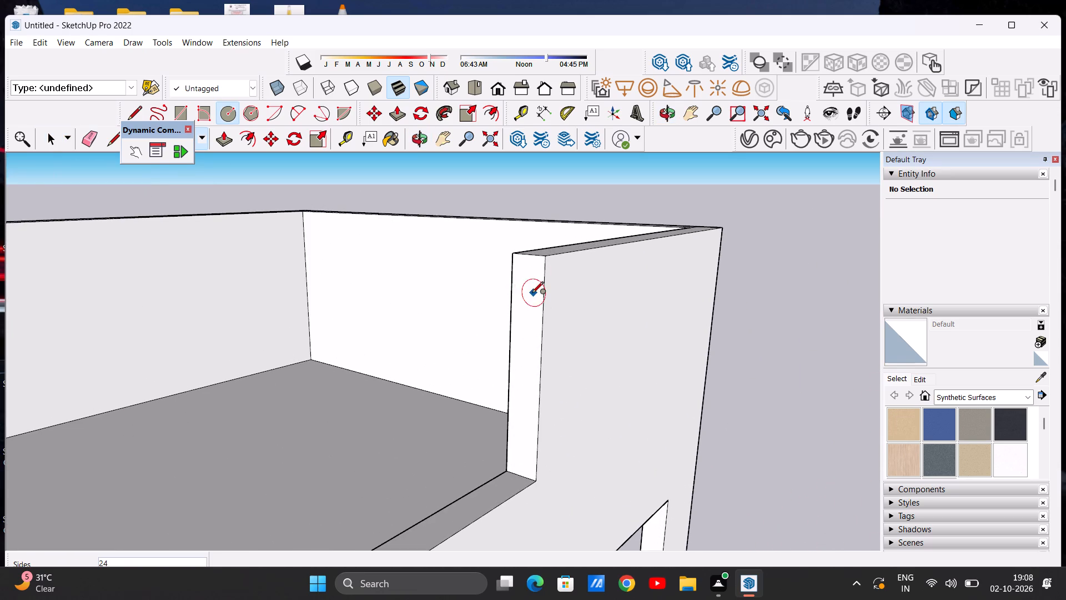
{"action": "scroll", "coordinate": [525, 305], "scroll_direction": "up", "scroll_amount": 7}
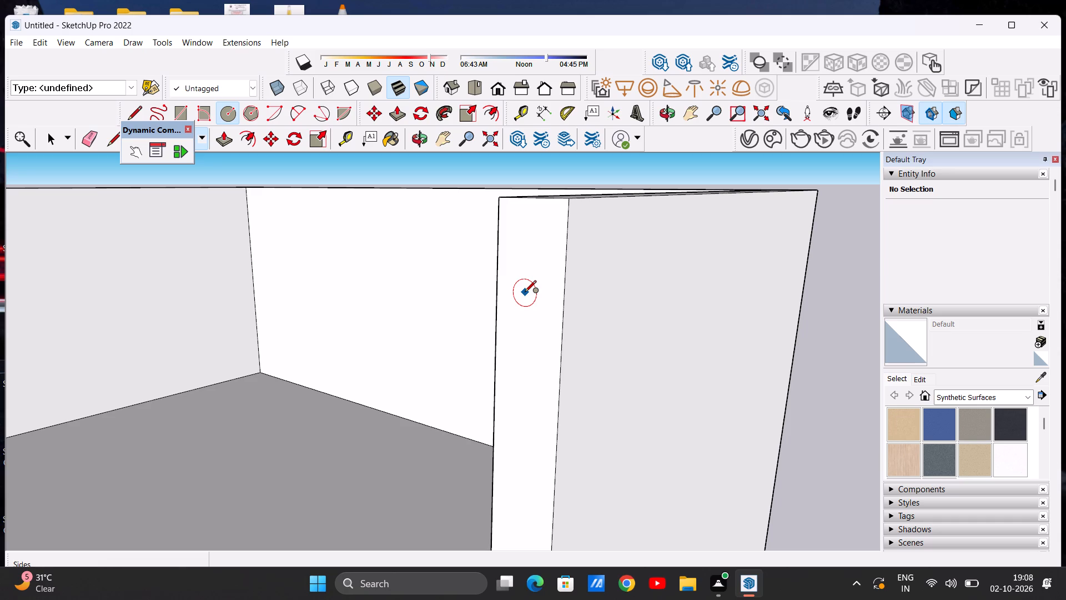
{"action": "left_click", "coordinate": [525, 293]}
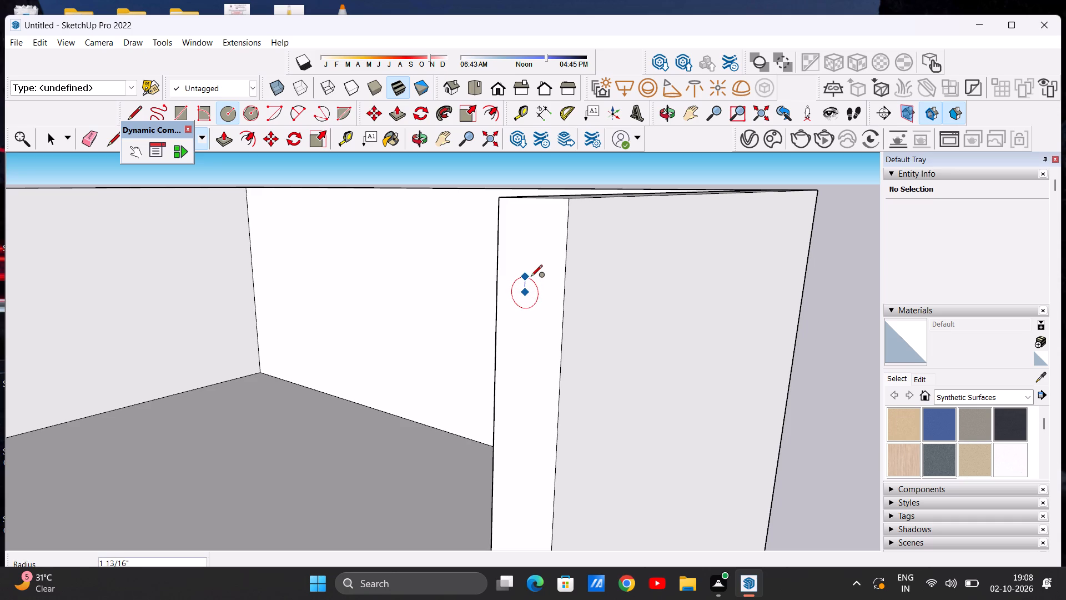
{"action": "left_click", "coordinate": [530, 278]}
{"action": "key", "text": "space"}
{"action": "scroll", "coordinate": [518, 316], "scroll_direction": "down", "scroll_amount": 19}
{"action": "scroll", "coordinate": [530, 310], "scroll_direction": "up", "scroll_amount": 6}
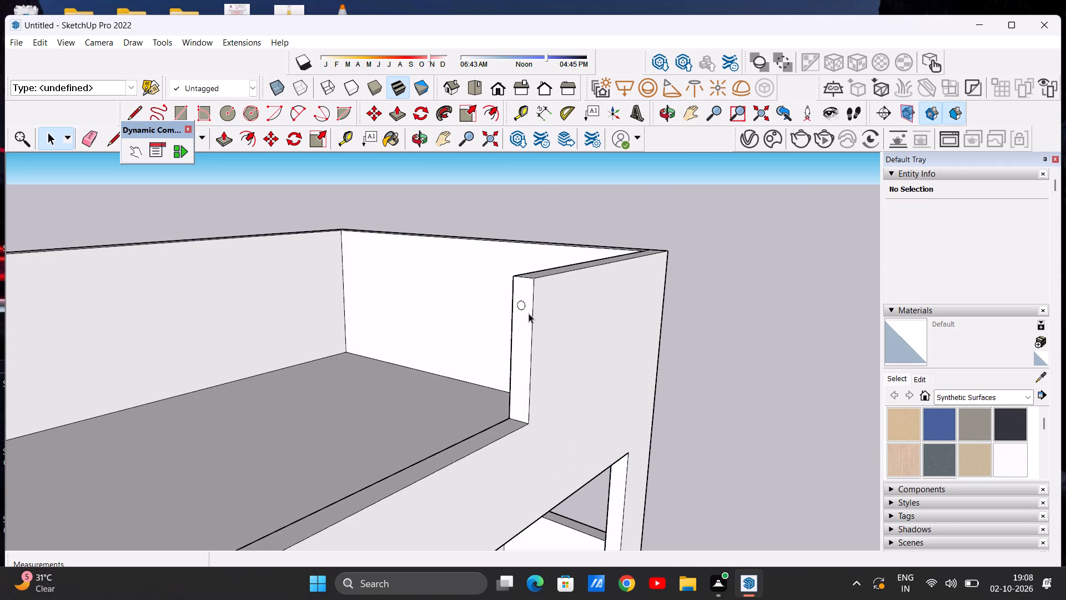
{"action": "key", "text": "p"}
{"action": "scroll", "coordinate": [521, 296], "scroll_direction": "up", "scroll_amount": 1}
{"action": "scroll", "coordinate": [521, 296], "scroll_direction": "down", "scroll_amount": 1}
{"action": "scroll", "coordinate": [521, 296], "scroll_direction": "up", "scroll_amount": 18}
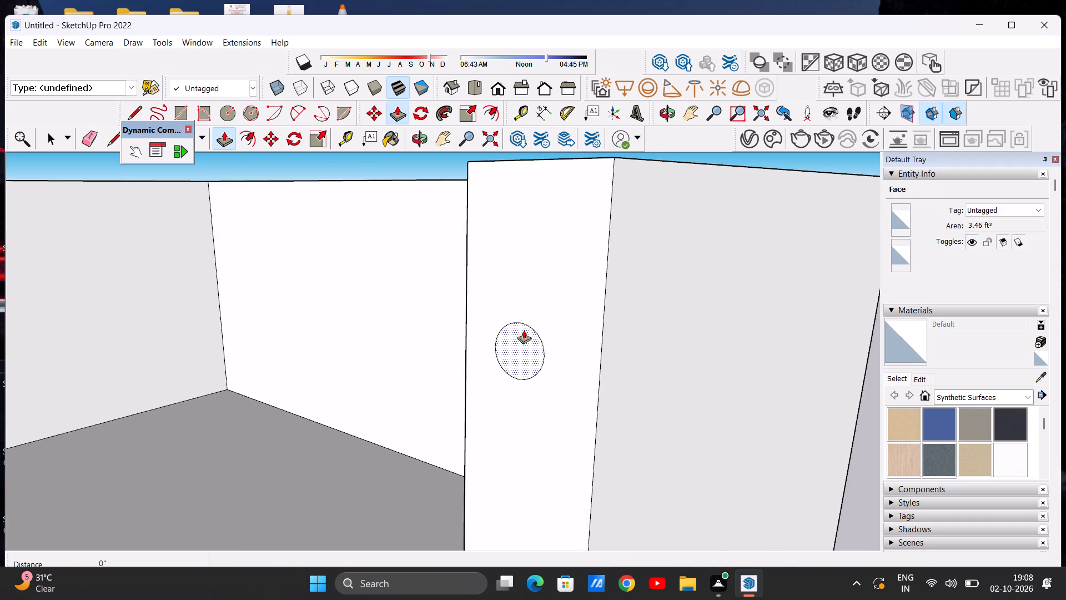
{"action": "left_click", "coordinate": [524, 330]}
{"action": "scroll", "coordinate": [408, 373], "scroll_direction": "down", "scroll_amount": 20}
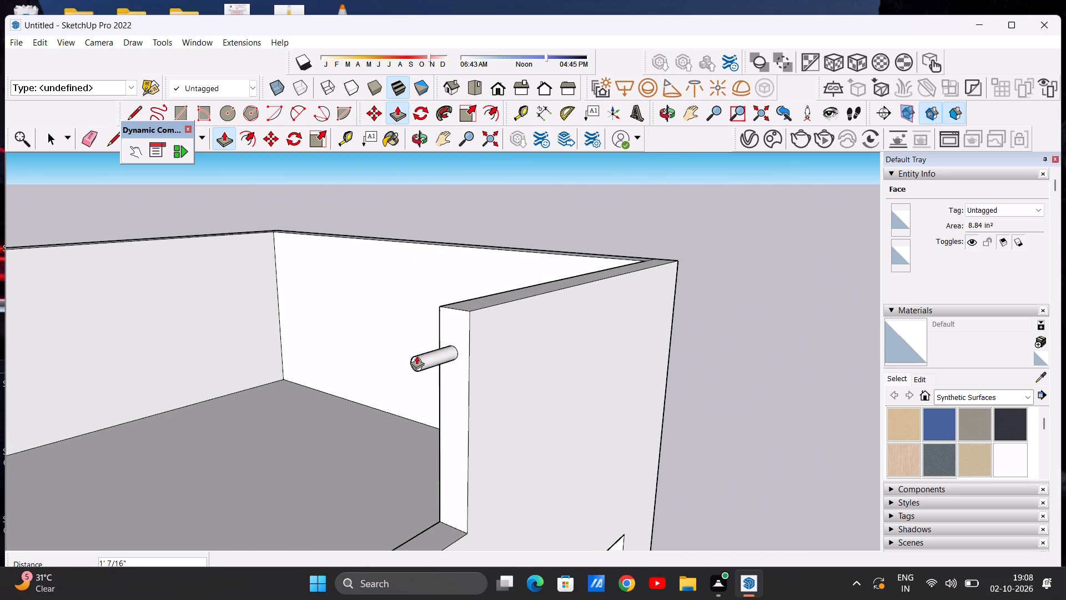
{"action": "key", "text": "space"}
Copy the circle with its face about 3' 1 5/16" straight down the parapet section's narrow end face, near its base.
{"action": "scroll", "coordinate": [443, 397], "scroll_direction": "up", "scroll_amount": 1}
{"action": "scroll", "coordinate": [474, 351], "scroll_direction": "down", "scroll_amount": 4}
{"action": "scroll", "coordinate": [467, 434], "scroll_direction": "up", "scroll_amount": 6}
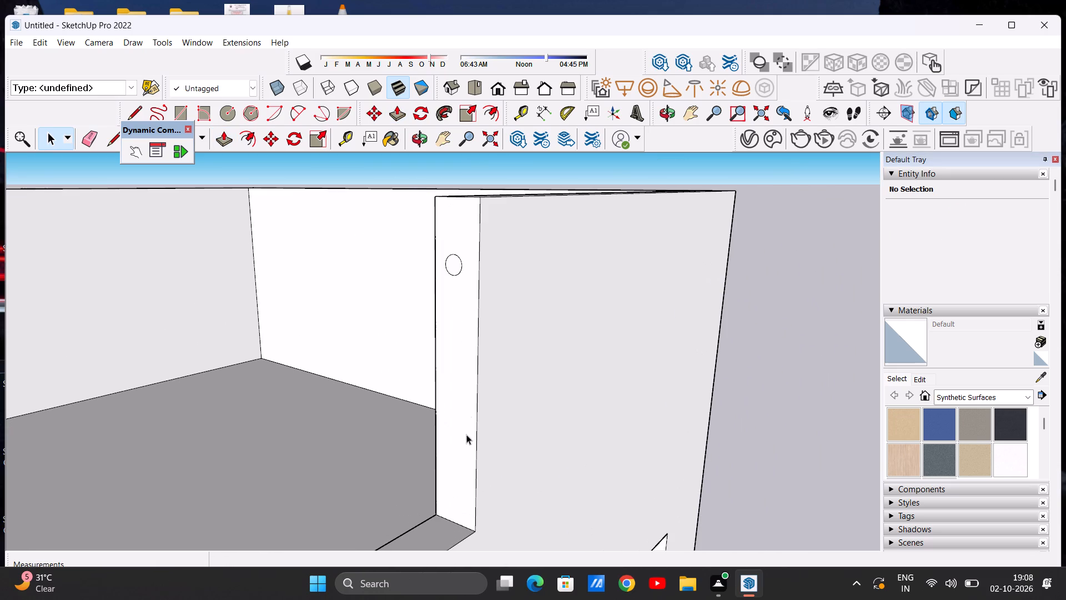
{"action": "left_click", "coordinate": [459, 269]}
{"action": "left_click", "coordinate": [459, 269]}
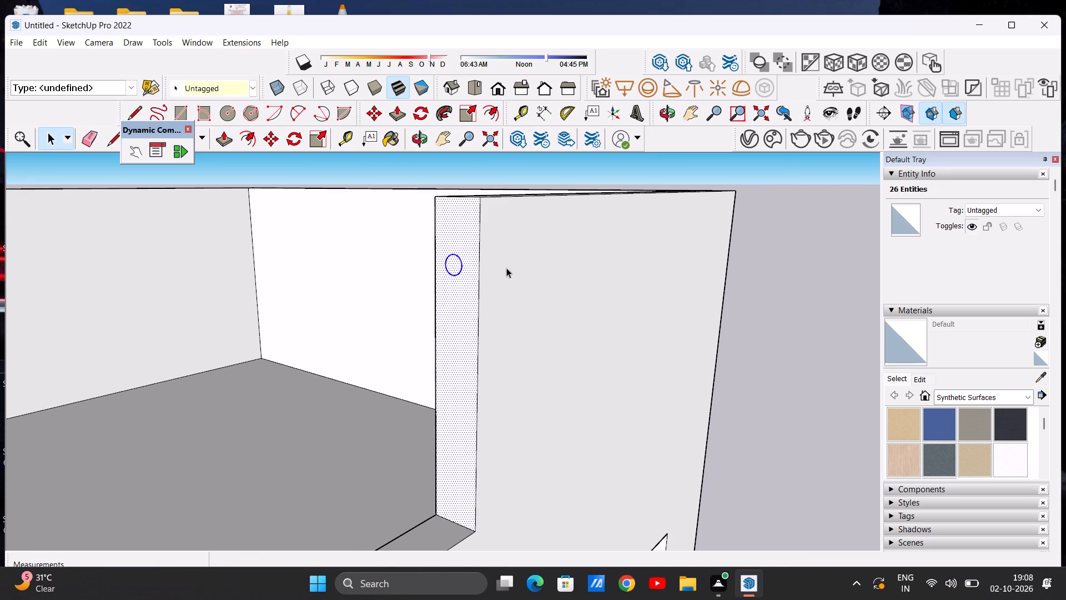
{"action": "left_click", "coordinate": [800, 276]}
{"action": "scroll", "coordinate": [454, 296], "scroll_direction": "up", "scroll_amount": 8}
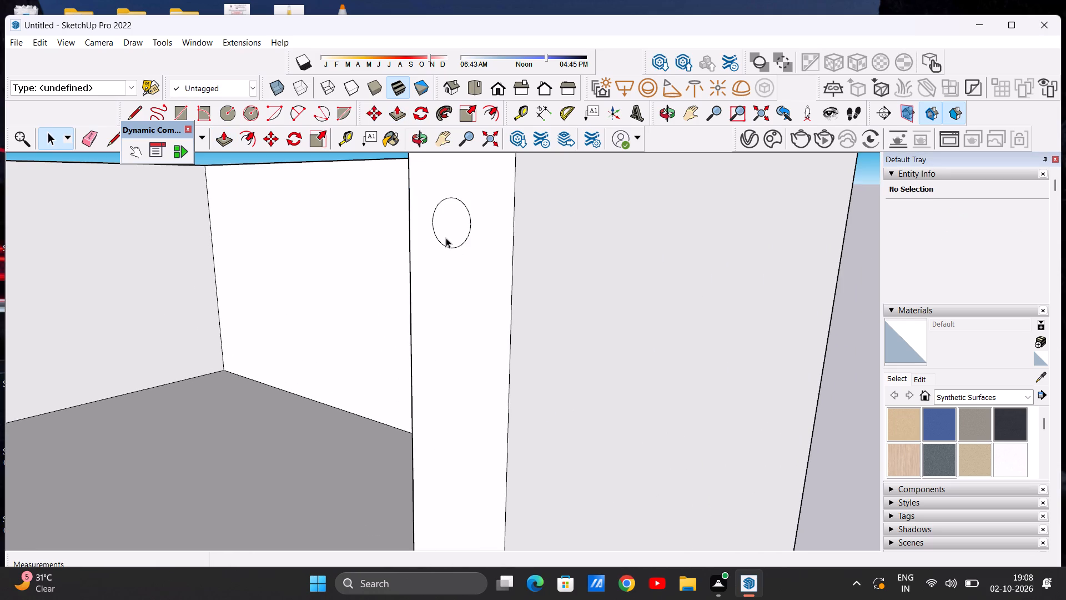
{"action": "double_click", "coordinate": [448, 237]}
{"action": "scroll", "coordinate": [457, 251], "scroll_direction": "down", "scroll_amount": 13}
{"action": "scroll", "coordinate": [457, 309], "scroll_direction": "up", "scroll_amount": 4}
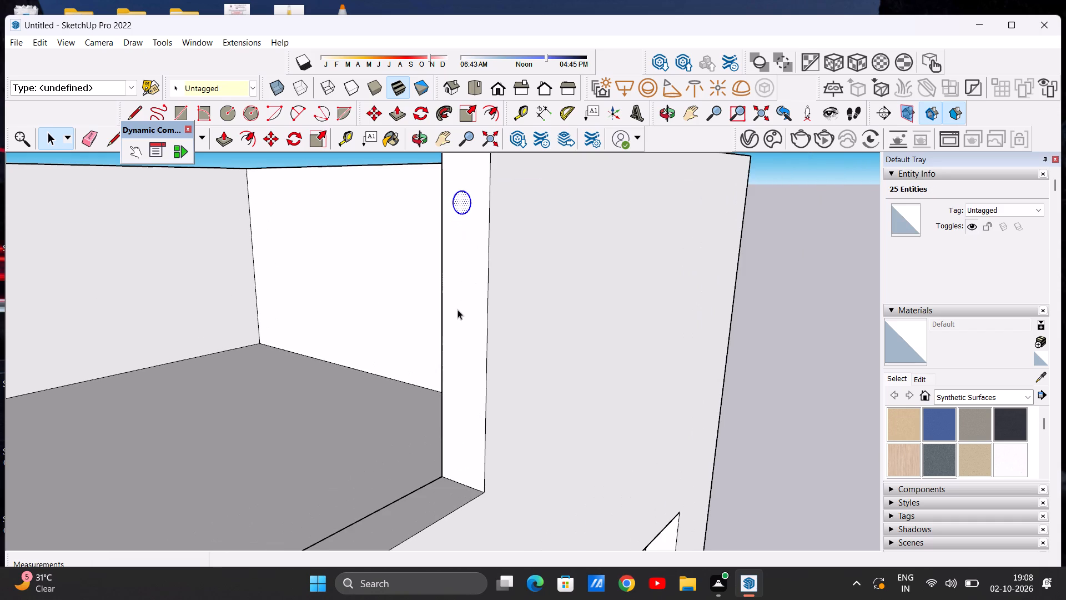
{"action": "key", "text": "m"}
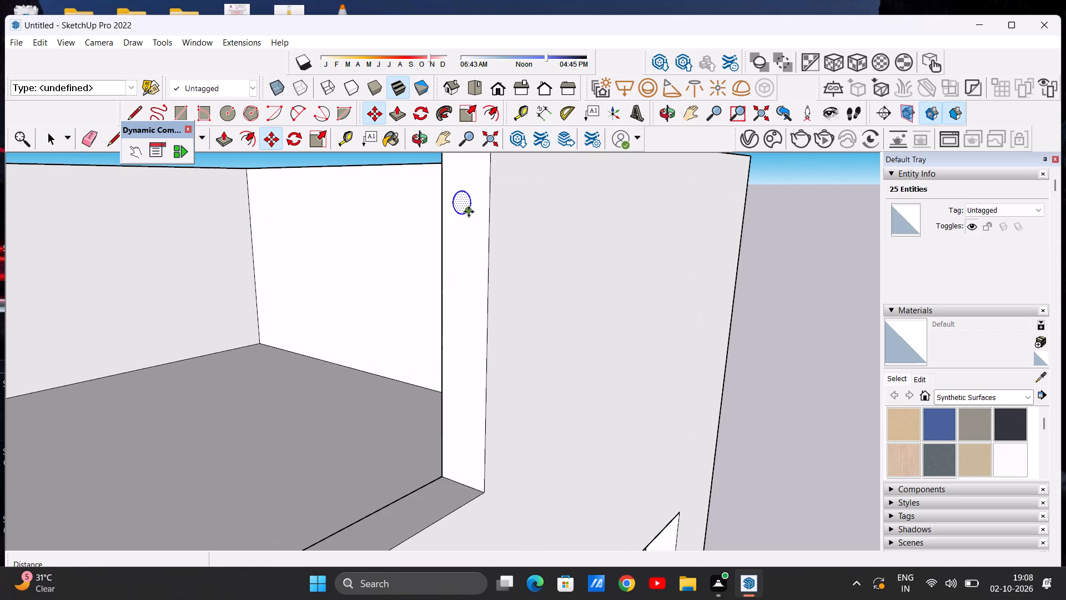
{"action": "left_click", "coordinate": [469, 212]}
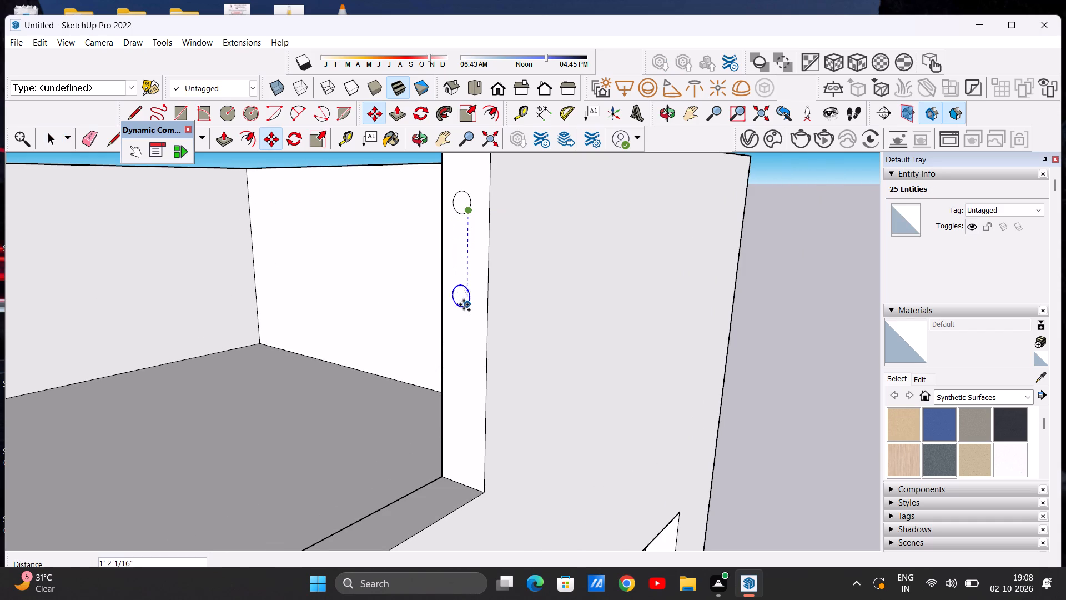
{"action": "left_click", "coordinate": [471, 445]}
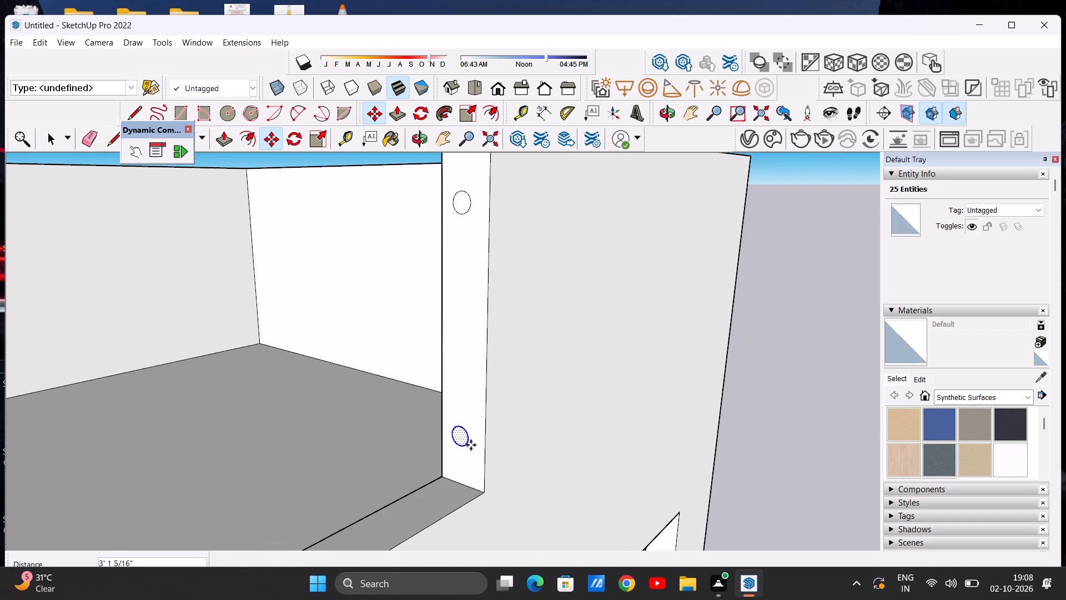
Add three more circle copies: about 2' 4 1/2" above the bottom one, about 1' 7 11/16" below that copy, and roughly midway between those two.
{"action": "left_click", "coordinate": [470, 445]}
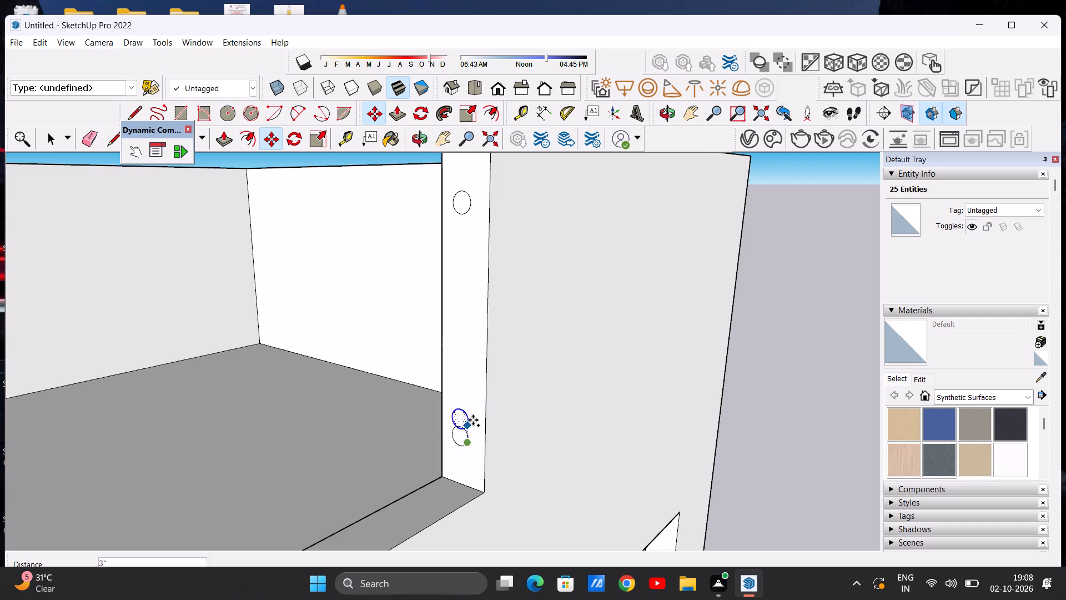
{"action": "left_click", "coordinate": [467, 268]}
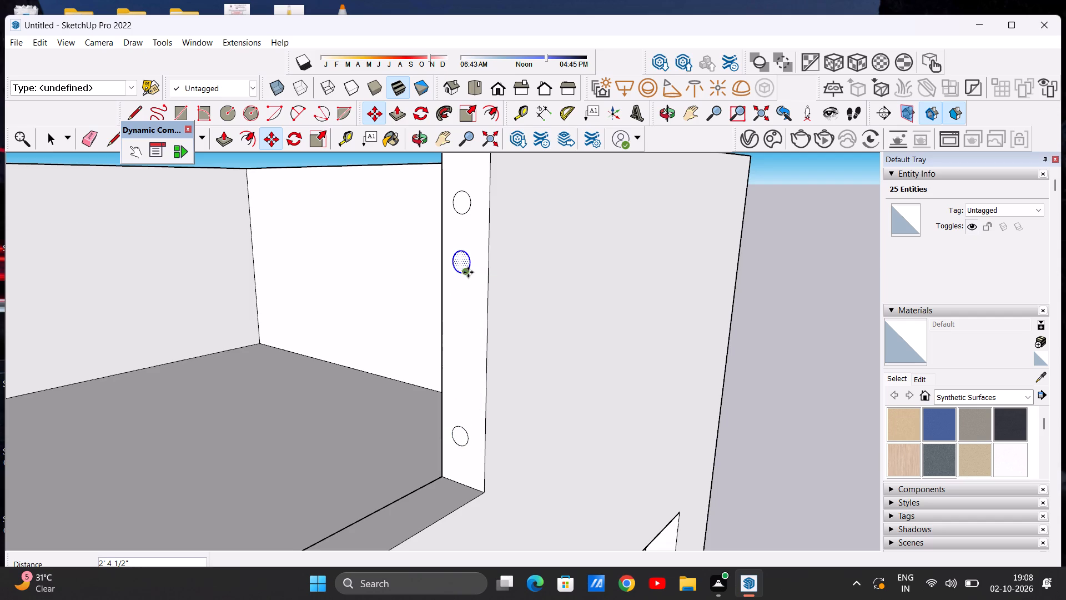
{"action": "left_click", "coordinate": [468, 272]}
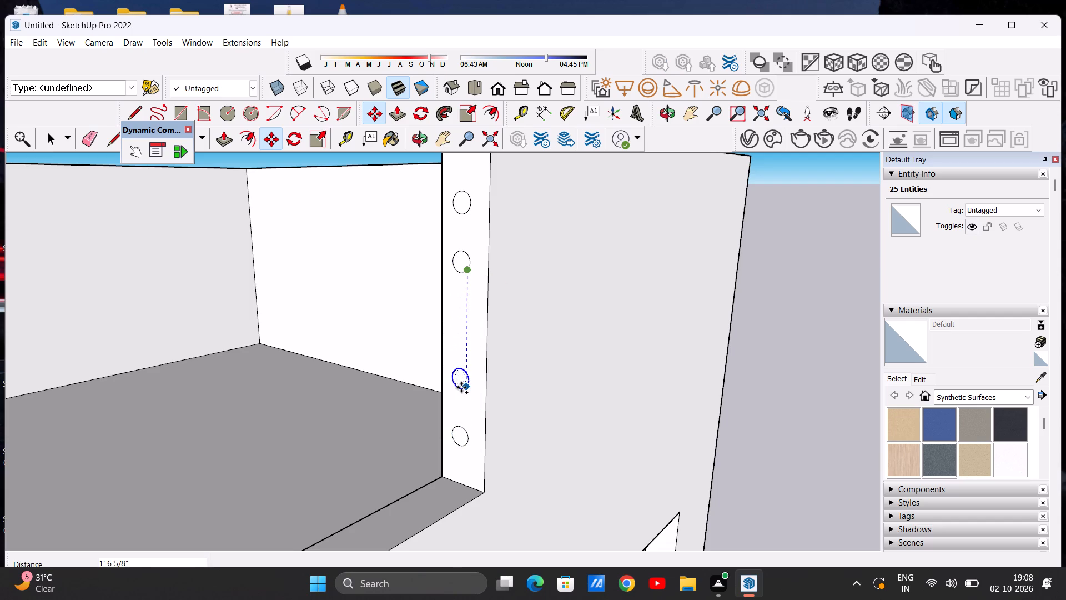
{"action": "left_click", "coordinate": [463, 393]}
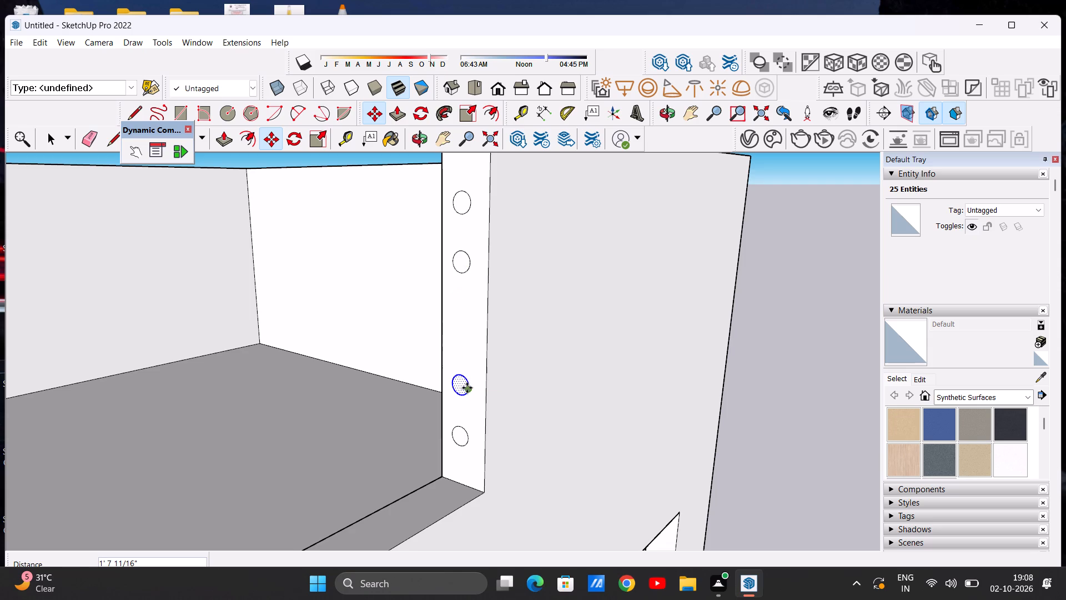
{"action": "left_click", "coordinate": [467, 388]}
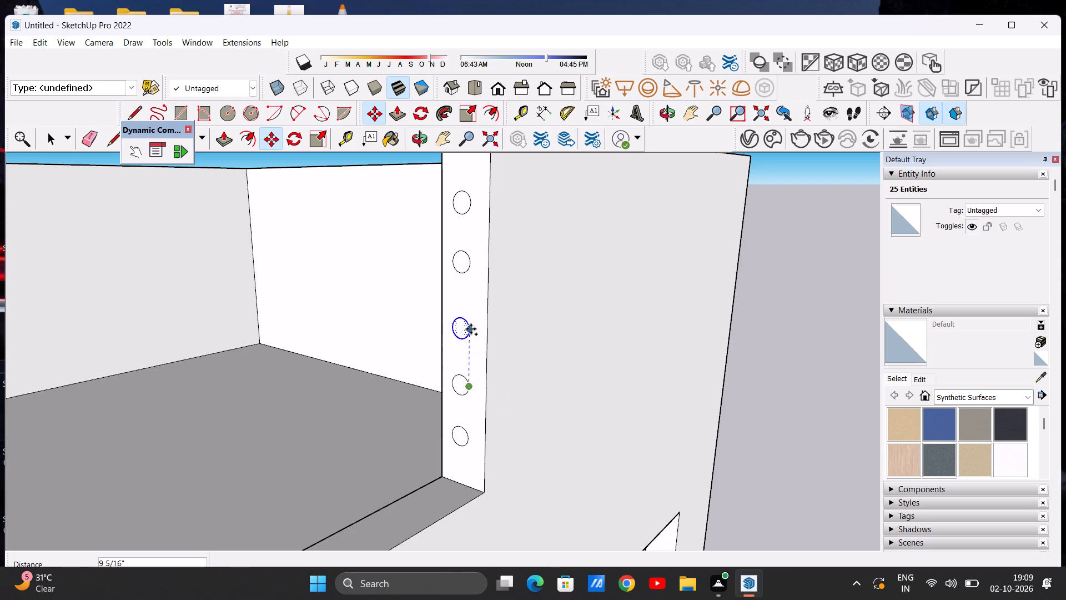
{"action": "left_click", "coordinate": [470, 322]}
{"action": "key", "text": "space"}
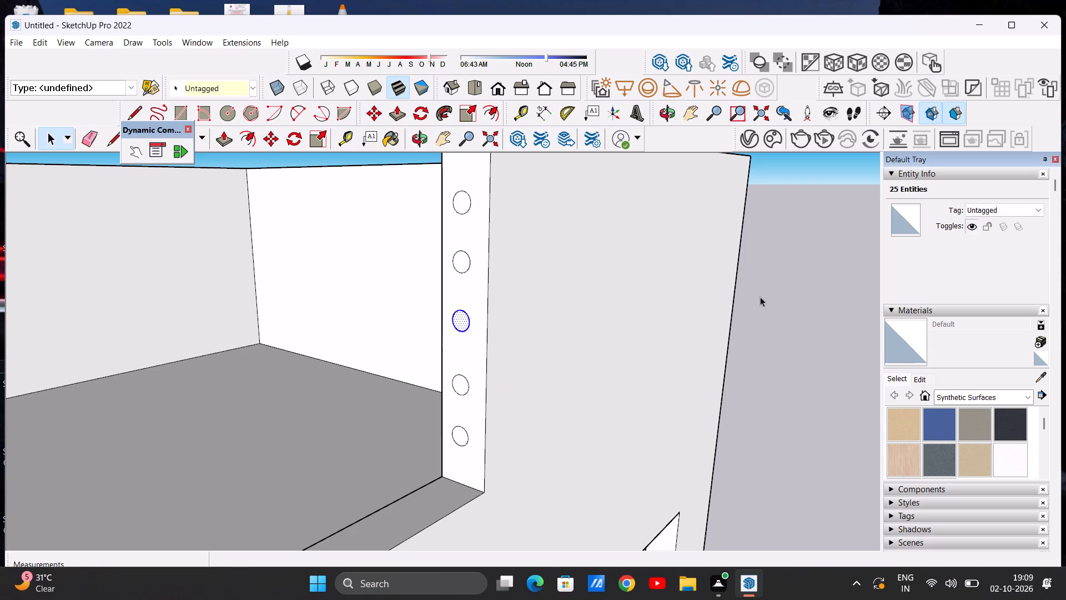
{"action": "left_click", "coordinate": [807, 313]}
Extrude the lowest circle about 15' 4 13/16" across the terrace opening to the tall wall's side face as a round bar.
{"action": "scroll", "coordinate": [396, 432], "scroll_direction": "down", "scroll_amount": 2}
{"action": "scroll", "coordinate": [408, 450], "scroll_direction": "up", "scroll_amount": 2}
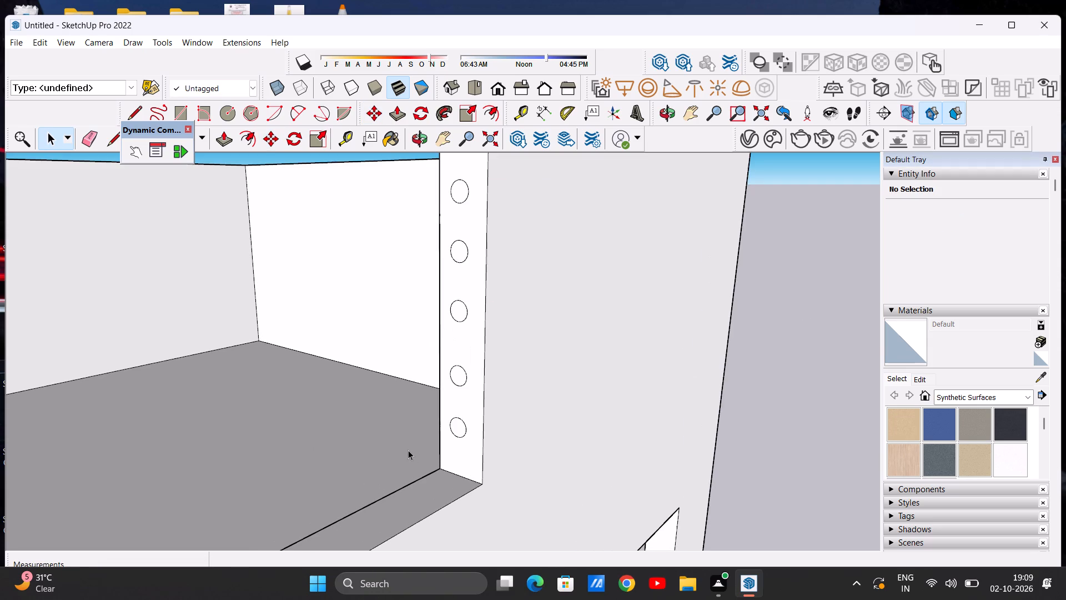
{"action": "scroll", "coordinate": [464, 445], "scroll_direction": "down", "scroll_amount": 6}
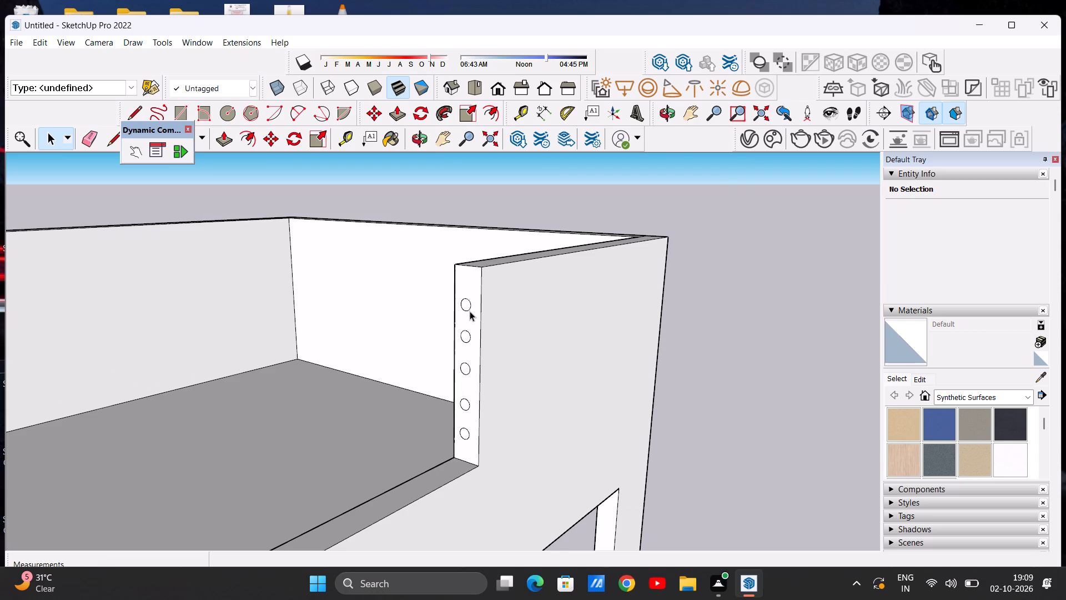
{"action": "key", "text": "p"}
{"action": "scroll", "coordinate": [453, 432], "scroll_direction": "up", "scroll_amount": 8}
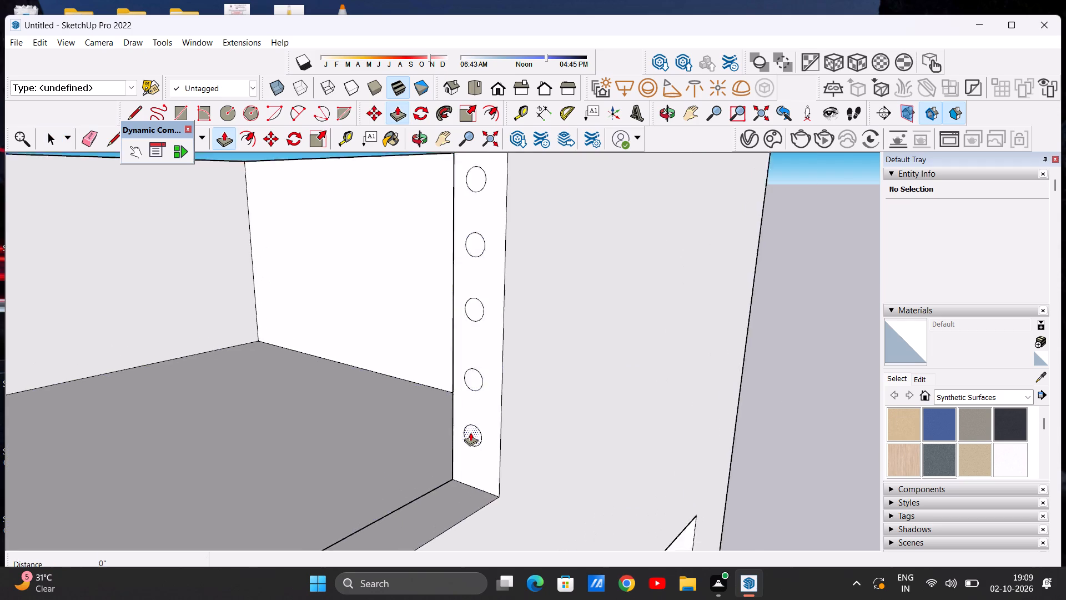
{"action": "scroll", "coordinate": [470, 432], "scroll_direction": "up", "scroll_amount": 3}
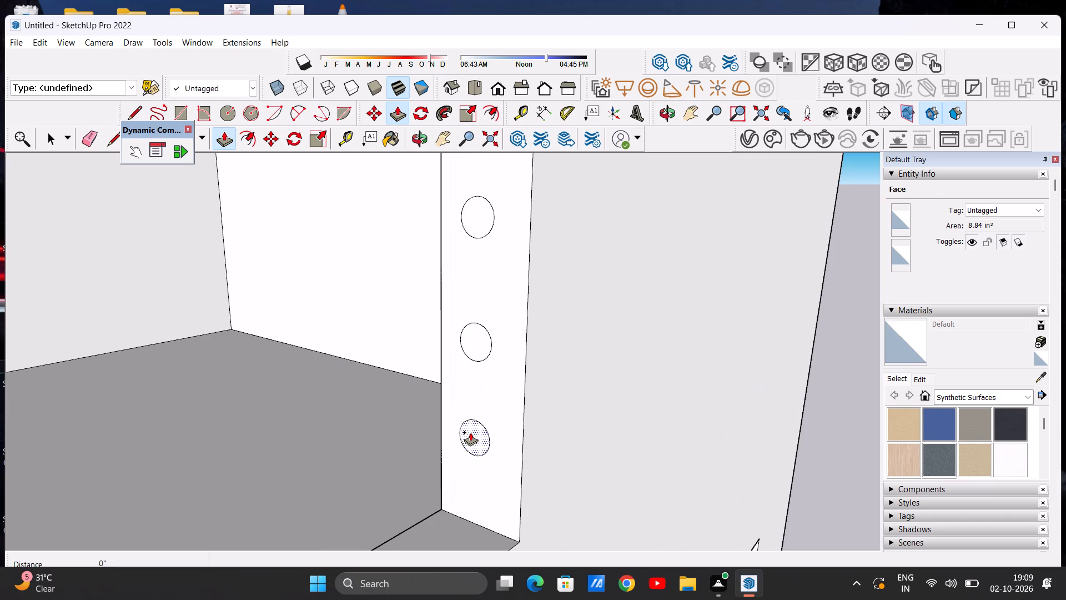
{"action": "left_click", "coordinate": [470, 432]}
{"action": "scroll", "coordinate": [421, 446], "scroll_direction": "down", "scroll_amount": 10}
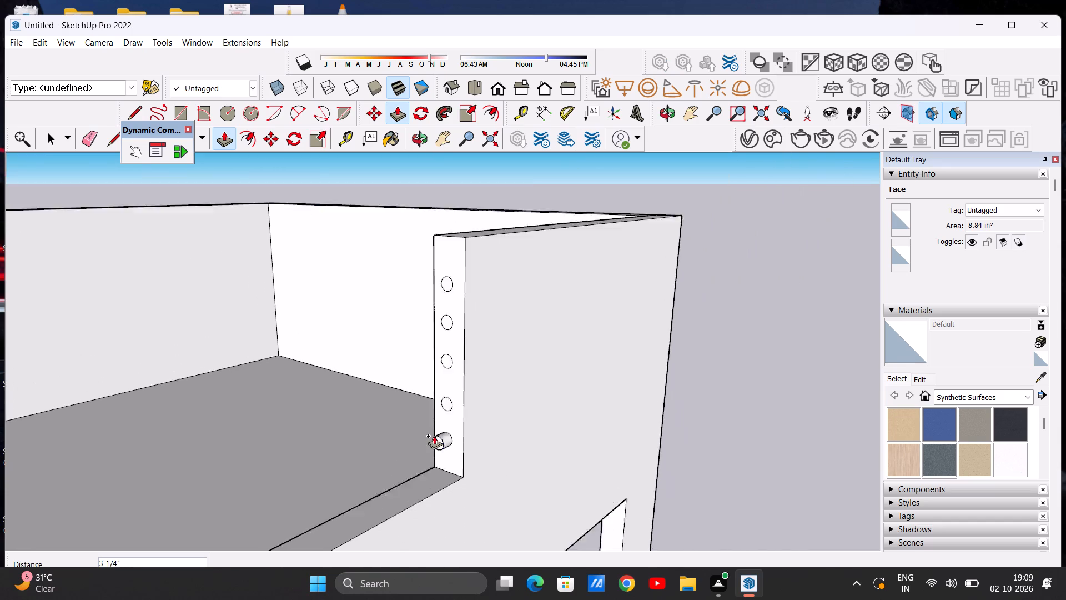
{"action": "scroll", "coordinate": [434, 436], "scroll_direction": "down", "scroll_amount": 8}
{"action": "scroll", "coordinate": [350, 454], "scroll_direction": "down", "scroll_amount": 8}
{"action": "middle_click_drag", "start_coordinate": [336, 451], "coordinate": [214, 462]}
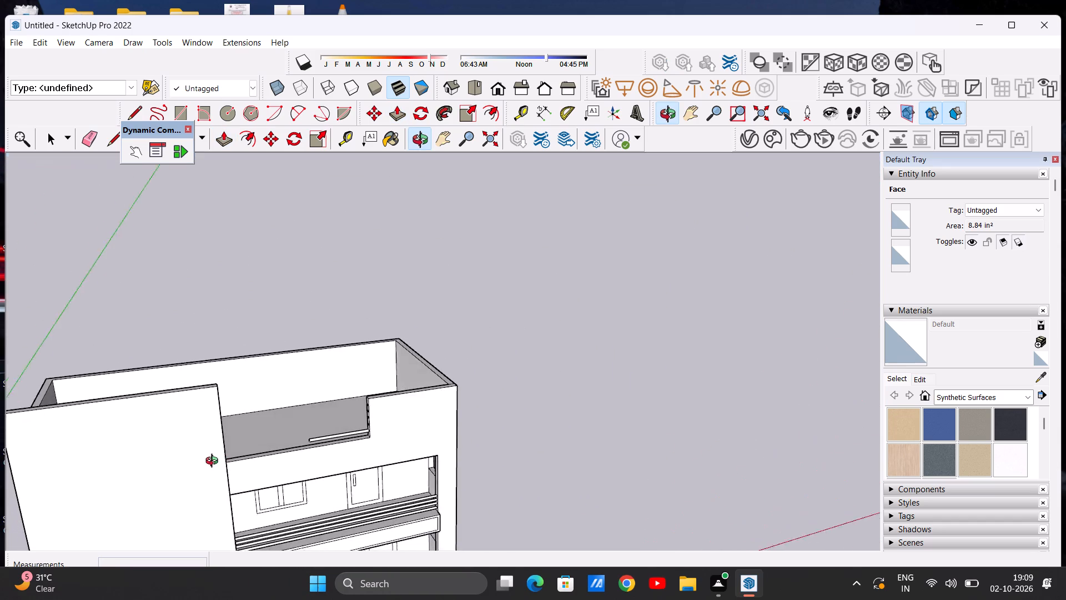
{"action": "middle_click_drag", "start_coordinate": [214, 462], "coordinate": [204, 456]}
{"action": "scroll", "coordinate": [233, 432], "scroll_direction": "up", "scroll_amount": 7}
{"action": "scroll", "coordinate": [279, 446], "scroll_direction": "down", "scroll_amount": 9}
{"action": "middle_click_drag", "start_coordinate": [293, 436], "coordinate": [222, 424]}
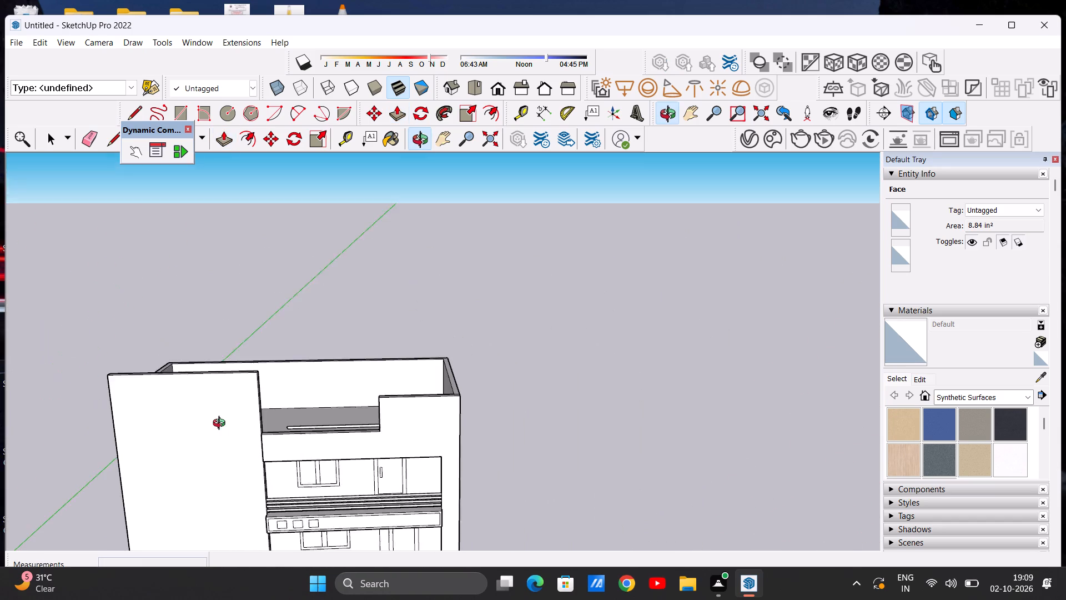
{"action": "middle_click_drag", "start_coordinate": [222, 424], "coordinate": [218, 414]}
{"action": "scroll", "coordinate": [271, 418], "scroll_direction": "up", "scroll_amount": 19}
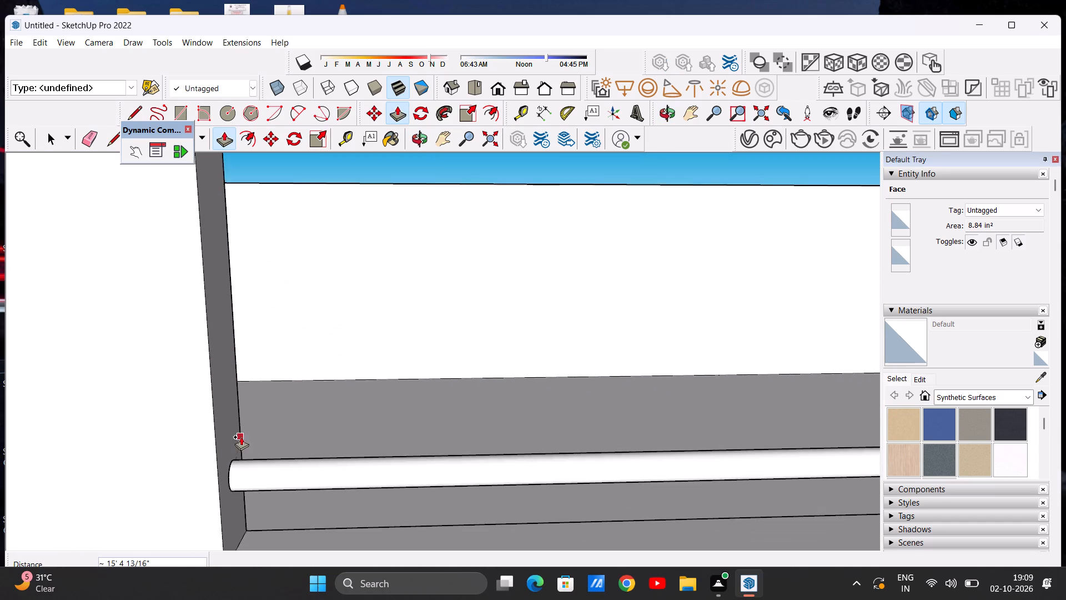
{"action": "scroll", "coordinate": [241, 437], "scroll_direction": "up", "scroll_amount": 2}
{"action": "left_click", "coordinate": [227, 433]}
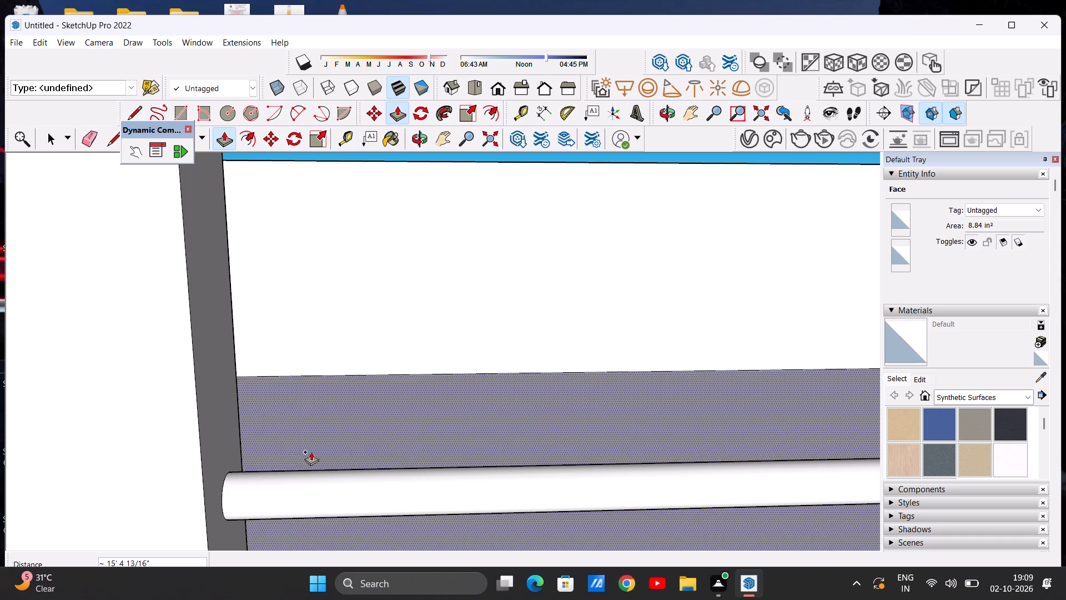
Extrude the topmost circle about 15' 4 13/16" across the opening to the tall wall's side face as a second round bar.
{"action": "scroll", "coordinate": [323, 453], "scroll_direction": "down", "scroll_amount": 19}
{"action": "scroll", "coordinate": [441, 421], "scroll_direction": "up", "scroll_amount": 6}
{"action": "middle_click_drag", "start_coordinate": [431, 436], "coordinate": [549, 416]}
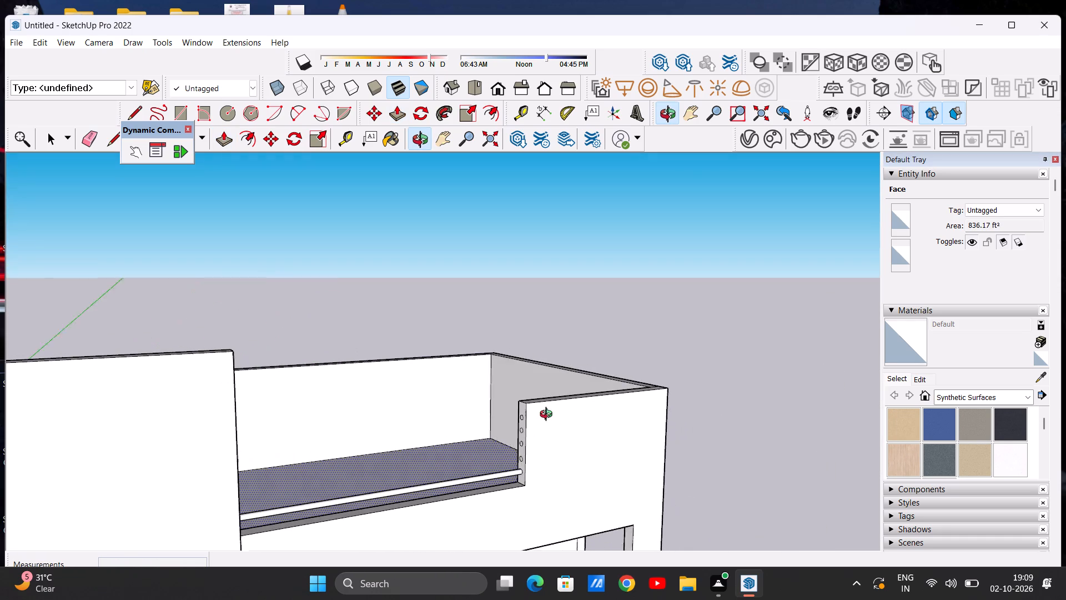
{"action": "middle_click_drag", "start_coordinate": [549, 416], "coordinate": [558, 415]}
{"action": "scroll", "coordinate": [519, 418], "scroll_direction": "up", "scroll_amount": 20}
{"action": "scroll", "coordinate": [519, 418], "scroll_direction": "up", "scroll_amount": 5}
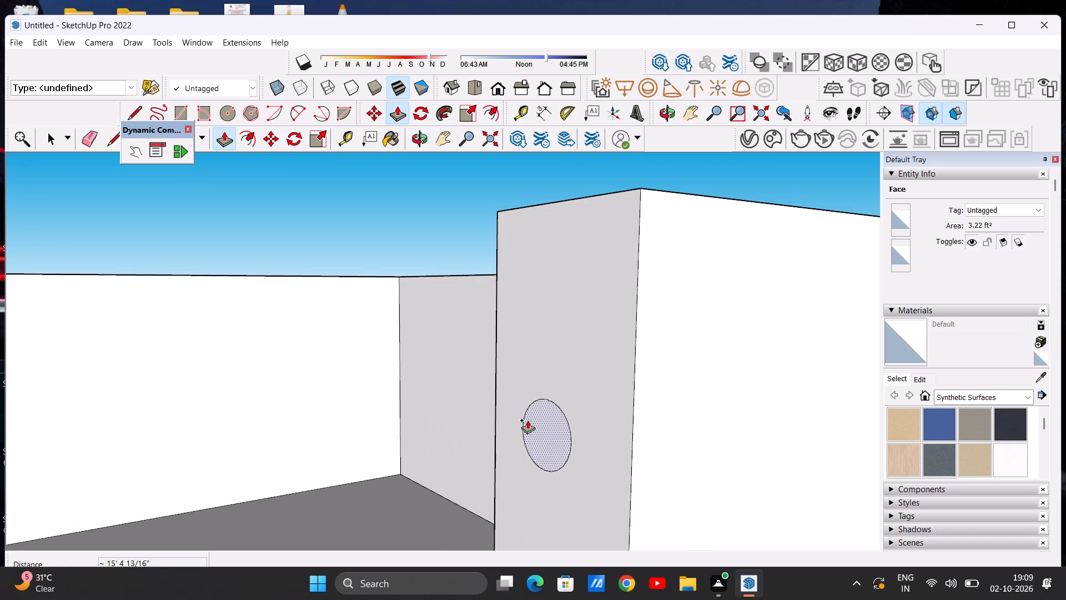
{"action": "left_click", "coordinate": [542, 427]}
{"action": "scroll", "coordinate": [414, 446], "scroll_direction": "down", "scroll_amount": 20}
{"action": "scroll", "coordinate": [414, 446], "scroll_direction": "down", "scroll_amount": 7}
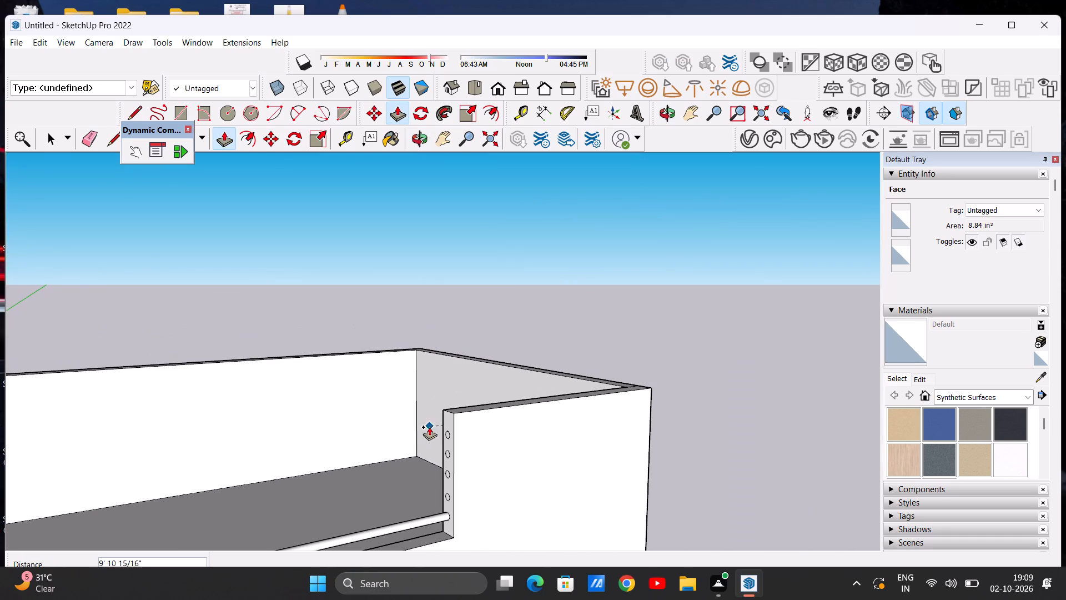
{"action": "middle_click_drag", "start_coordinate": [284, 448], "coordinate": [207, 453]}
{"action": "scroll", "coordinate": [266, 458], "scroll_direction": "down", "scroll_amount": 16}
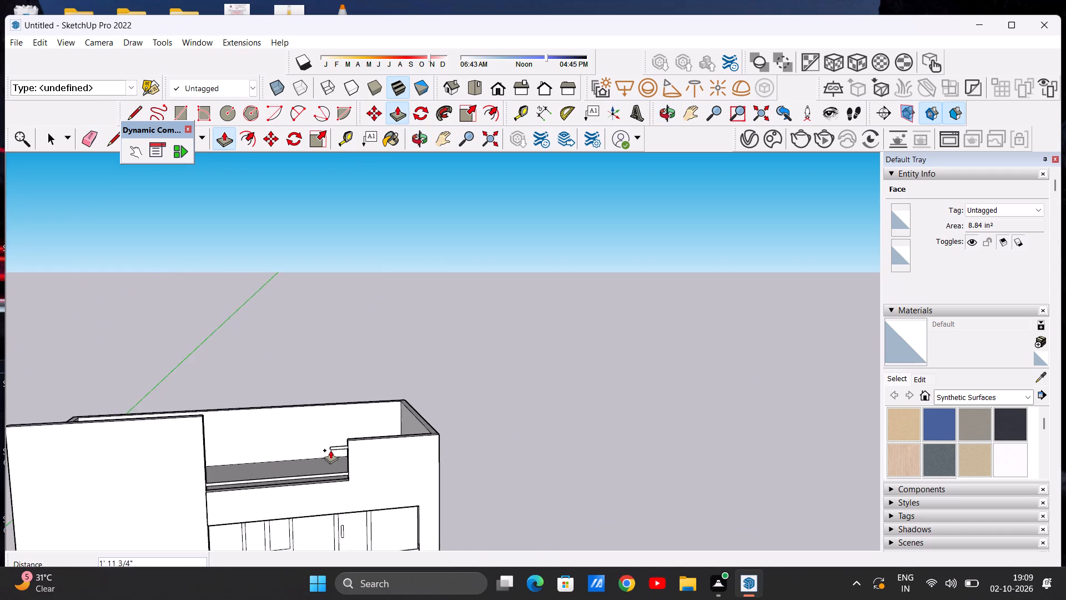
{"action": "scroll", "coordinate": [330, 450], "scroll_direction": "down", "scroll_amount": 1}
{"action": "middle_click_drag", "start_coordinate": [307, 446], "coordinate": [263, 442]}
{"action": "scroll", "coordinate": [279, 442], "scroll_direction": "up", "scroll_amount": 12}
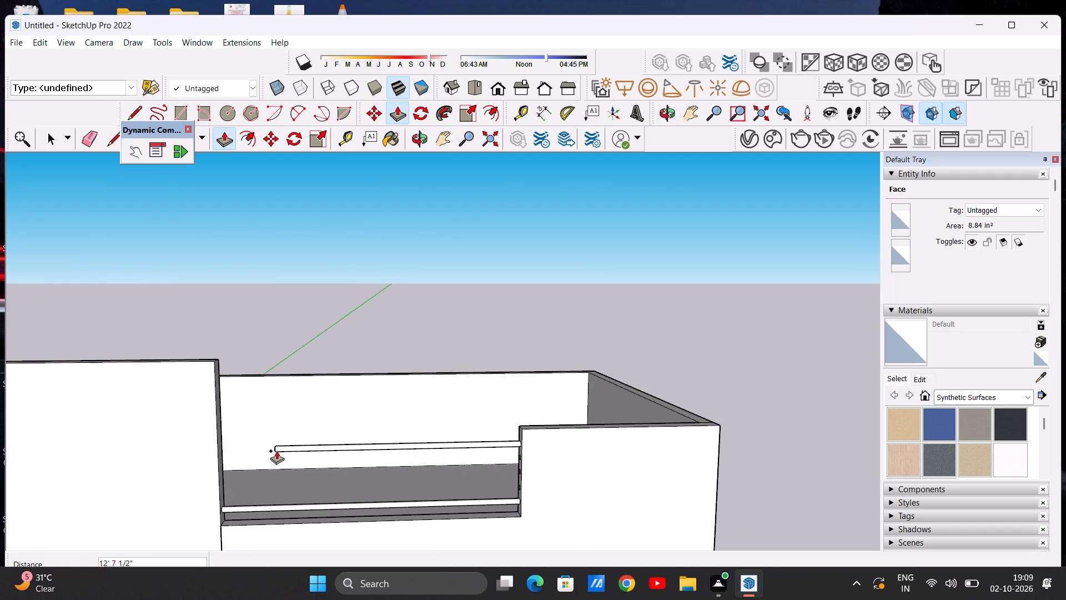
{"action": "middle_click_drag", "start_coordinate": [270, 448], "coordinate": [232, 442]}
{"action": "scroll", "coordinate": [236, 433], "scroll_direction": "up", "scroll_amount": 6}
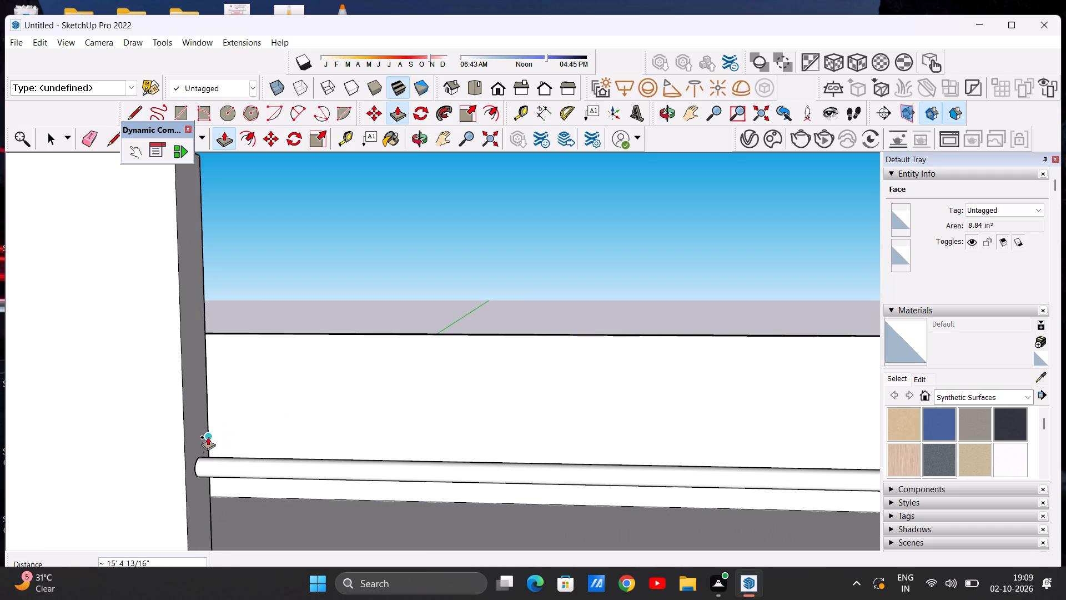
{"action": "left_click", "coordinate": [198, 429]}
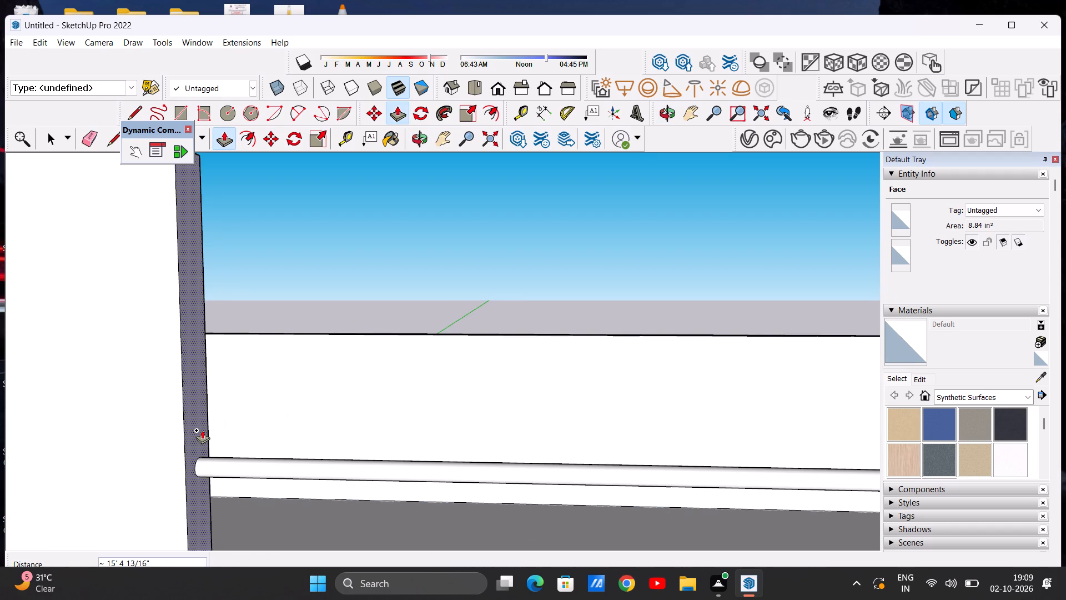
Extrude the circle just above the lowest bar about 15' 4 13/16" across the terrace opening to the tall wall's side face.
{"action": "scroll", "coordinate": [341, 423], "scroll_direction": "down", "scroll_amount": 13}
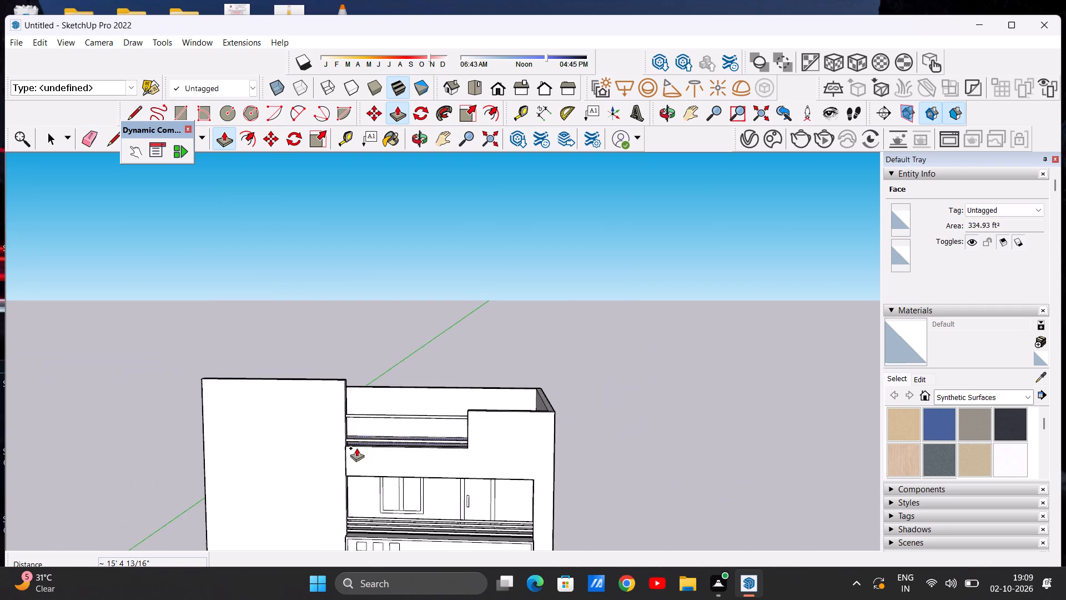
{"action": "middle_click_drag", "start_coordinate": [356, 448], "coordinate": [549, 422]}
{"action": "scroll", "coordinate": [486, 424], "scroll_direction": "up", "scroll_amount": 17}
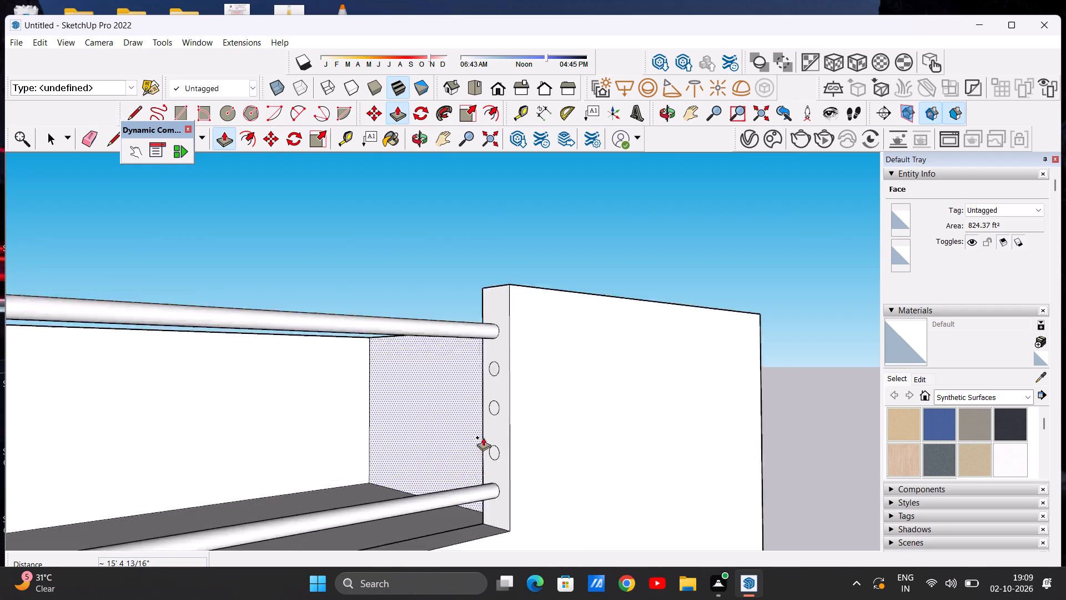
{"action": "scroll", "coordinate": [483, 437], "scroll_direction": "up", "scroll_amount": 3}
{"action": "left_click", "coordinate": [505, 460]}
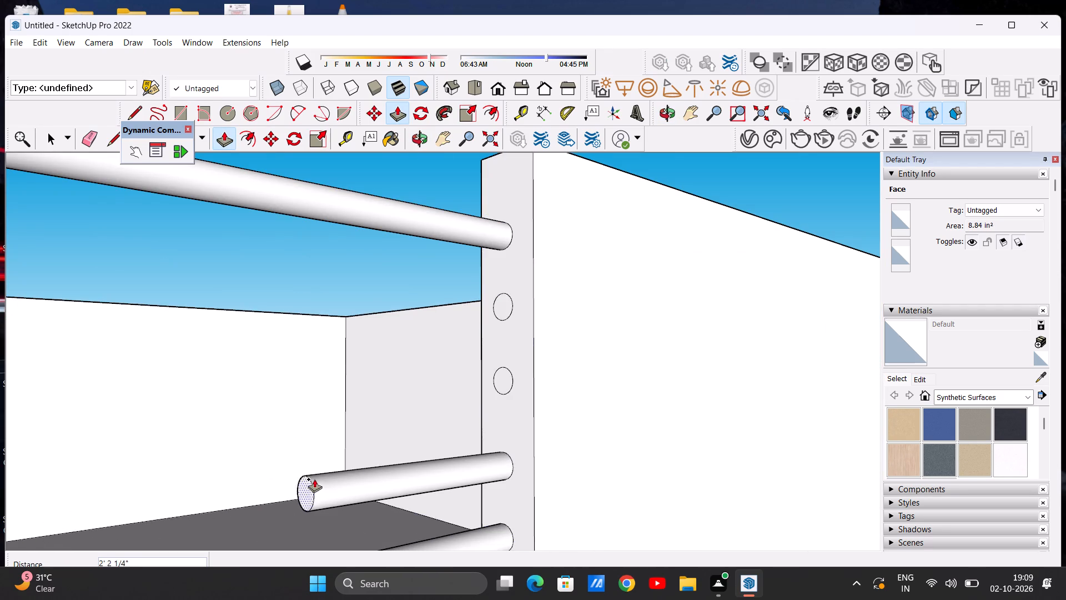
{"action": "scroll", "coordinate": [320, 475], "scroll_direction": "down", "scroll_amount": 20}
{"action": "scroll", "coordinate": [320, 475], "scroll_direction": "down", "scroll_amount": 10}
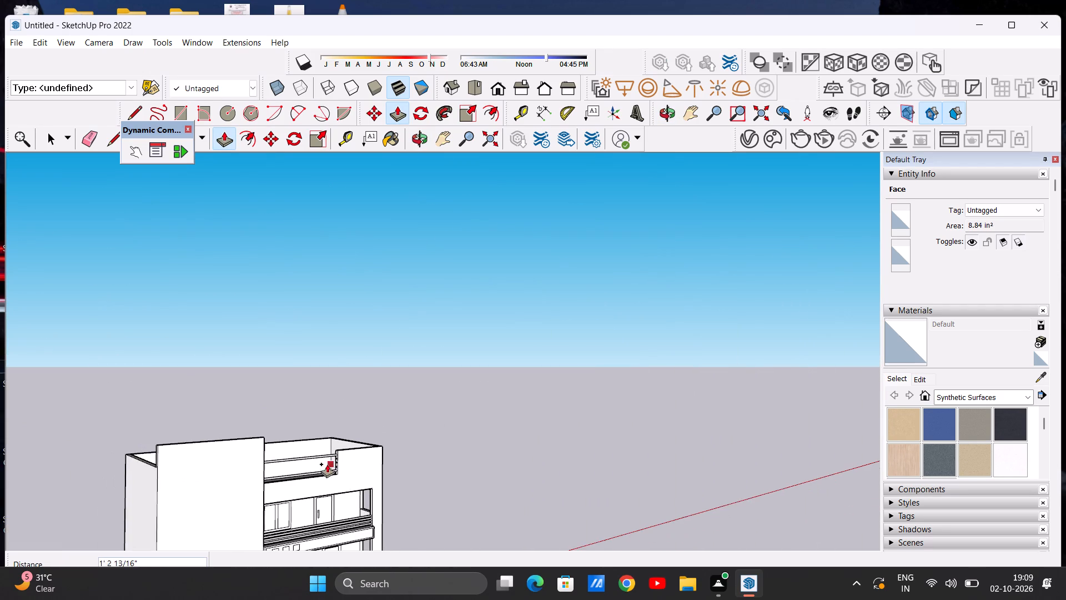
{"action": "middle_click_drag", "start_coordinate": [304, 462], "coordinate": [236, 463]}
{"action": "scroll", "coordinate": [286, 462], "scroll_direction": "up", "scroll_amount": 13}
{"action": "middle_click_drag", "start_coordinate": [295, 466], "coordinate": [259, 467]}
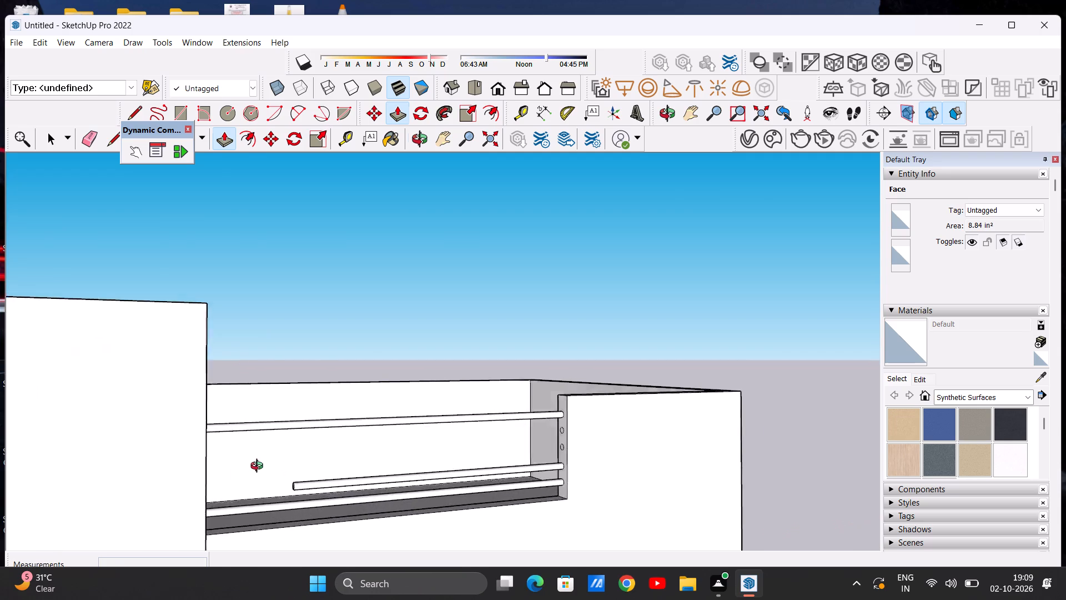
{"action": "middle_click_drag", "start_coordinate": [259, 467], "coordinate": [191, 463]}
{"action": "scroll", "coordinate": [218, 465], "scroll_direction": "up", "scroll_amount": 8}
{"action": "scroll", "coordinate": [242, 462], "scroll_direction": "down", "scroll_amount": 5}
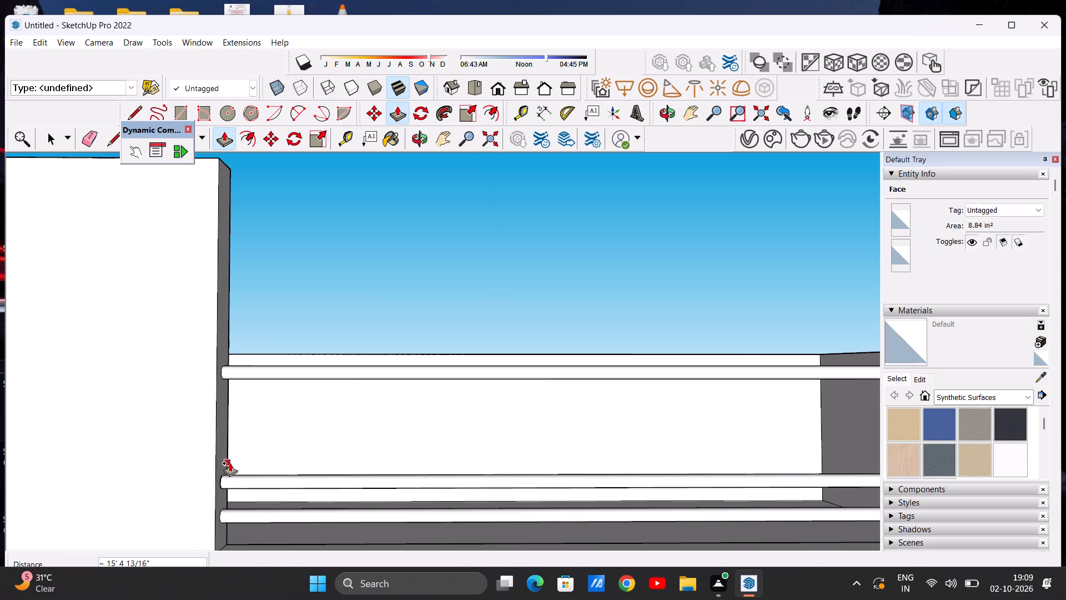
{"action": "left_click", "coordinate": [223, 454]}
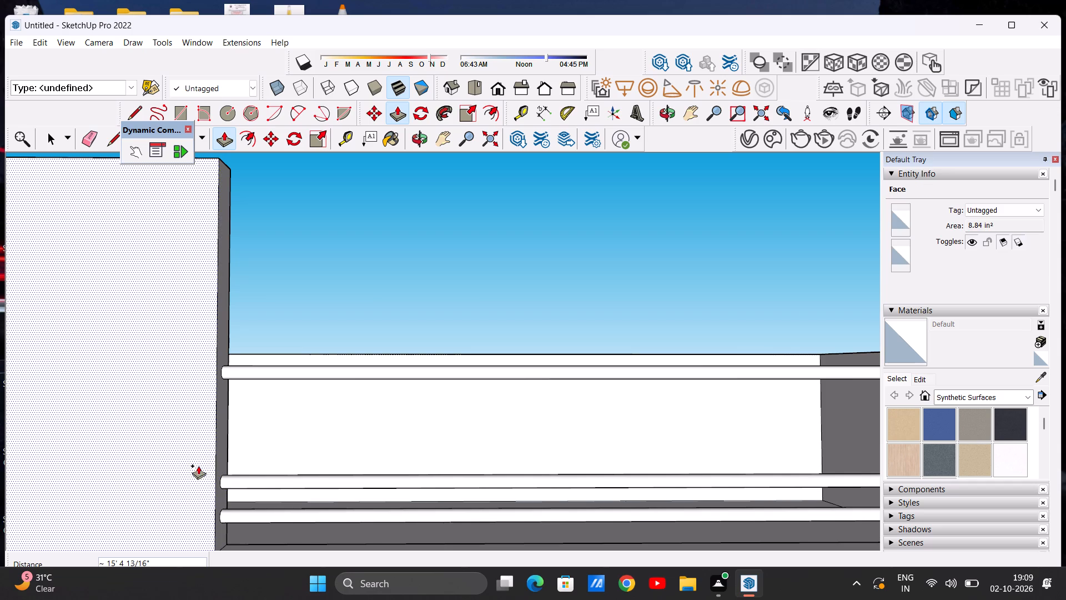
Extrude the circle just below the topmost bar about 15' 4 13/16" across the opening to the tall wall's side face.
{"action": "scroll", "coordinate": [262, 398], "scroll_direction": "down", "scroll_amount": 3}
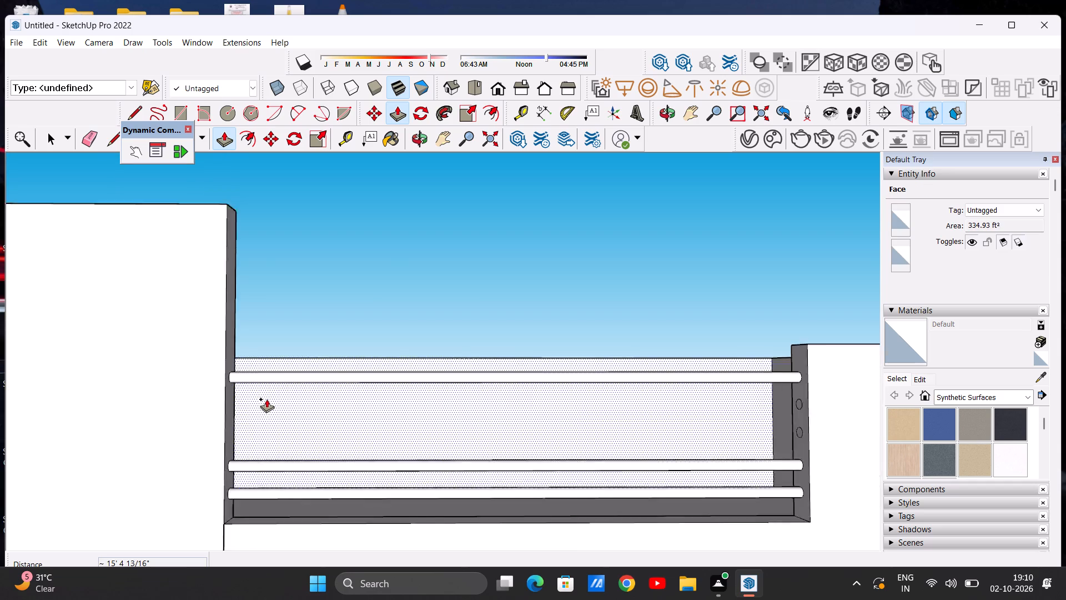
{"action": "scroll", "coordinate": [266, 399], "scroll_direction": "down", "scroll_amount": 3}
{"action": "scroll", "coordinate": [466, 407], "scroll_direction": "up", "scroll_amount": 7}
{"action": "middle_click_drag", "start_coordinate": [446, 419], "coordinate": [594, 411]}
{"action": "scroll", "coordinate": [625, 427], "scroll_direction": "up", "scroll_amount": 6}
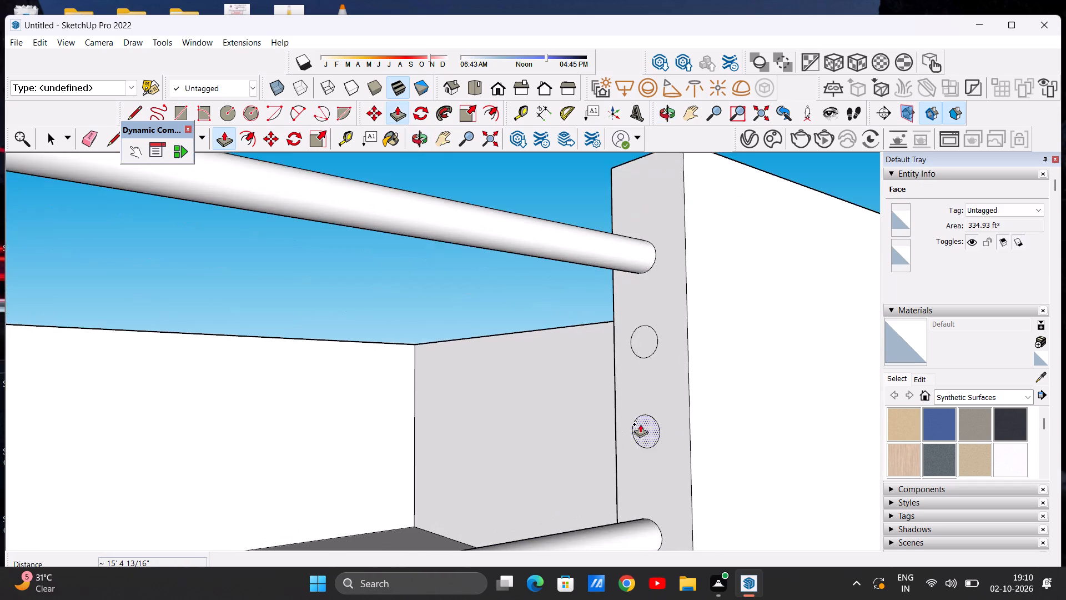
{"action": "left_click", "coordinate": [646, 342]}
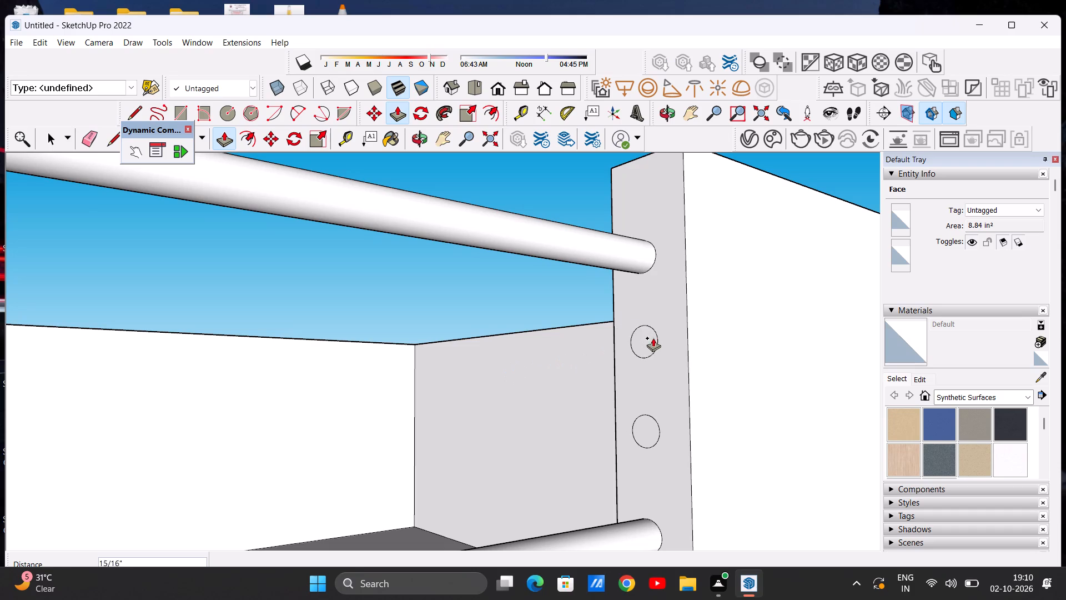
{"action": "scroll", "coordinate": [336, 408], "scroll_direction": "down", "scroll_amount": 4}
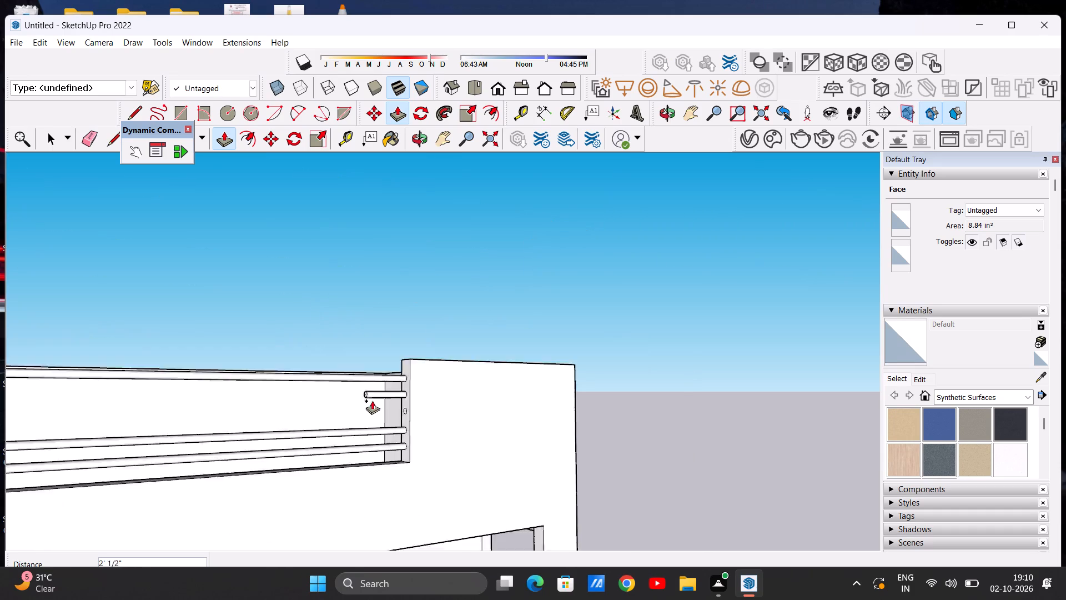
{"action": "scroll", "coordinate": [372, 401], "scroll_direction": "down", "scroll_amount": 17}
{"action": "middle_click_drag", "start_coordinate": [349, 394], "coordinate": [254, 392]}
{"action": "scroll", "coordinate": [343, 382], "scroll_direction": "up", "scroll_amount": 5}
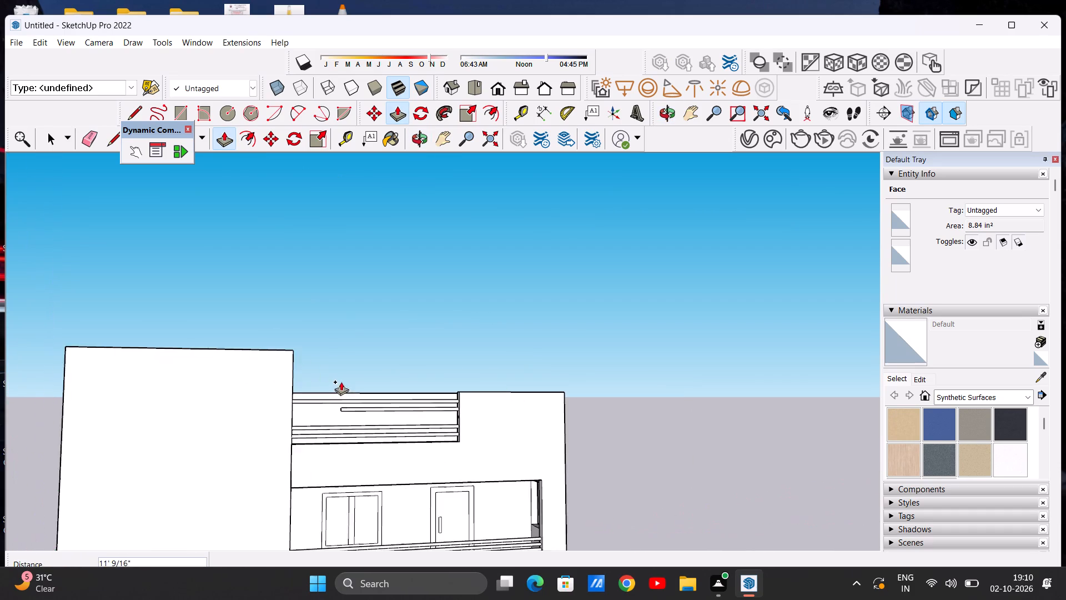
{"action": "scroll", "coordinate": [341, 382], "scroll_direction": "up", "scroll_amount": 8}
{"action": "middle_click_drag", "start_coordinate": [312, 411], "coordinate": [264, 408]}
{"action": "scroll", "coordinate": [293, 411], "scroll_direction": "up", "scroll_amount": 14}
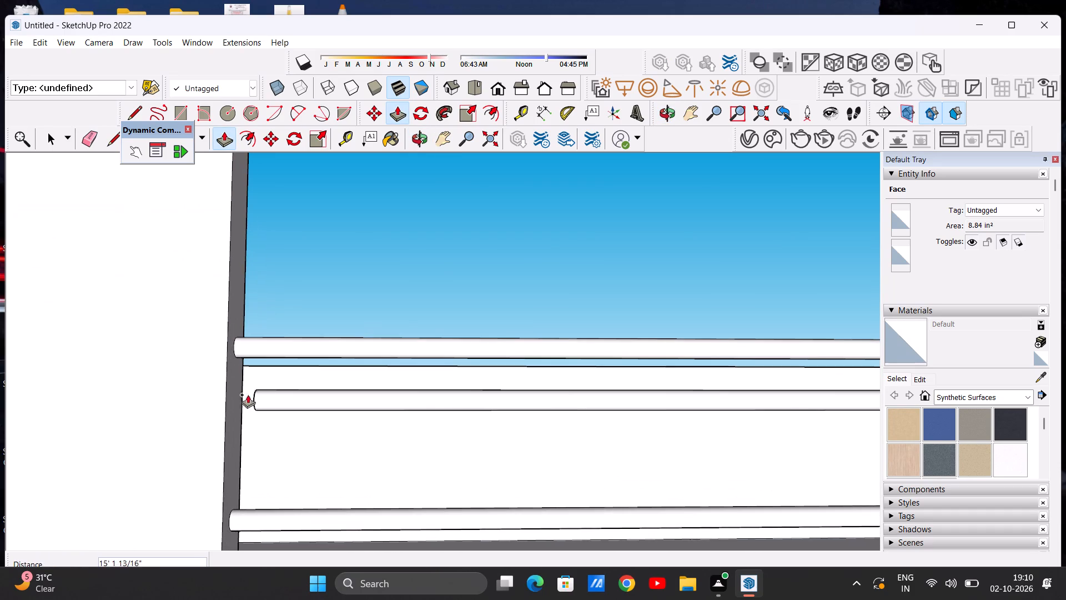
{"action": "left_click", "coordinate": [237, 373]}
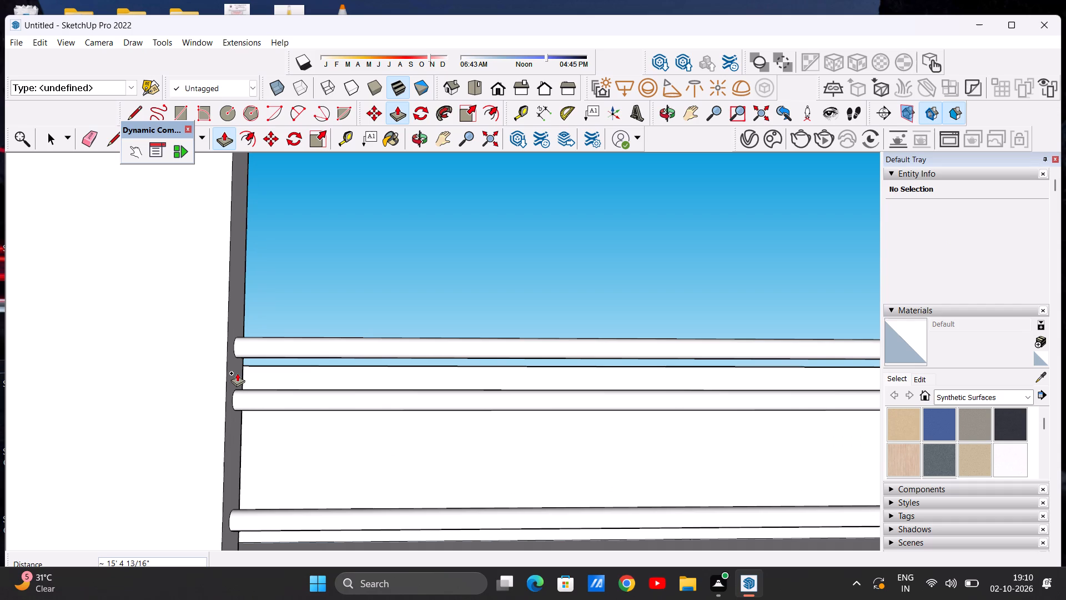
Extrude the remaining middle circle about 15' 4 13/16" to the tall wall's side face as the fifth round bar.
{"action": "scroll", "coordinate": [281, 430], "scroll_direction": "down", "scroll_amount": 4}
{"action": "middle_click_drag", "start_coordinate": [309, 452], "coordinate": [430, 460]}
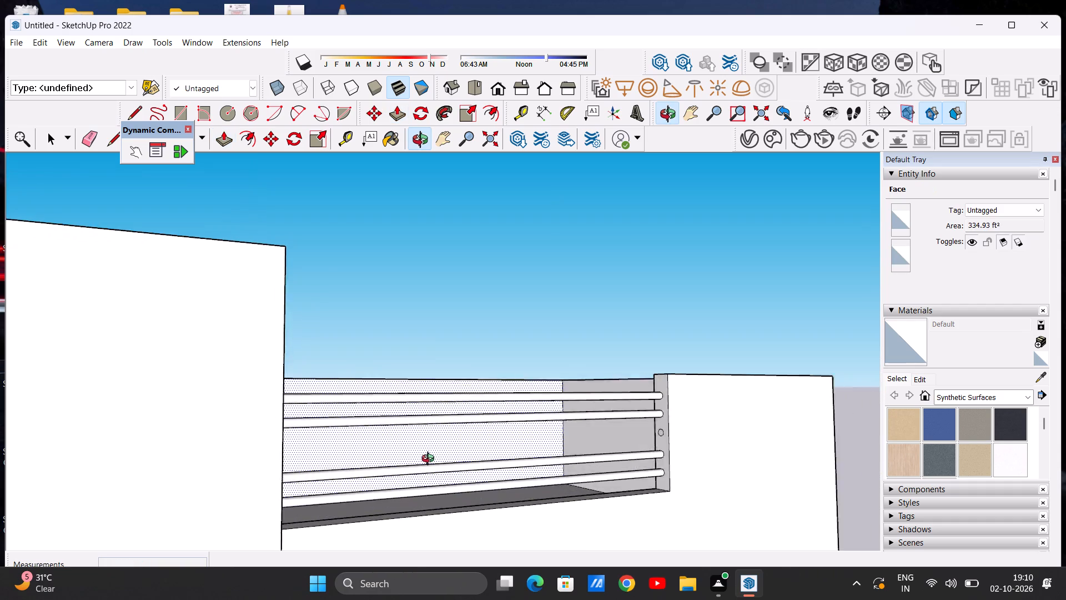
{"action": "middle_click_drag", "start_coordinate": [430, 460], "coordinate": [544, 464]}
{"action": "scroll", "coordinate": [577, 426], "scroll_direction": "up", "scroll_amount": 20}
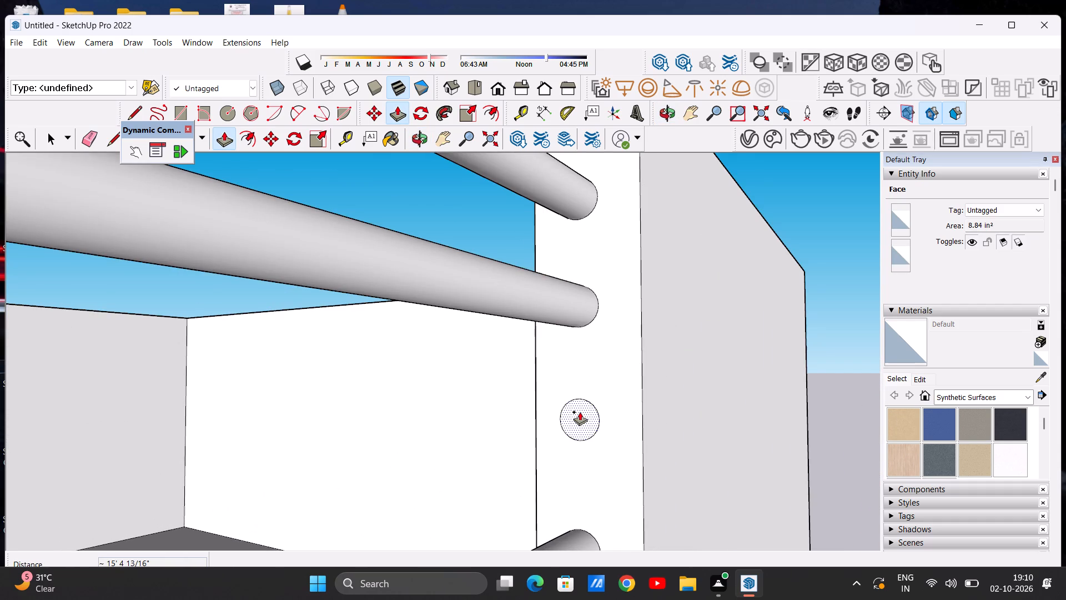
{"action": "left_click", "coordinate": [580, 412]}
{"action": "scroll", "coordinate": [465, 462], "scroll_direction": "down", "scroll_amount": 20}
{"action": "scroll", "coordinate": [465, 462], "scroll_direction": "down", "scroll_amount": 6}
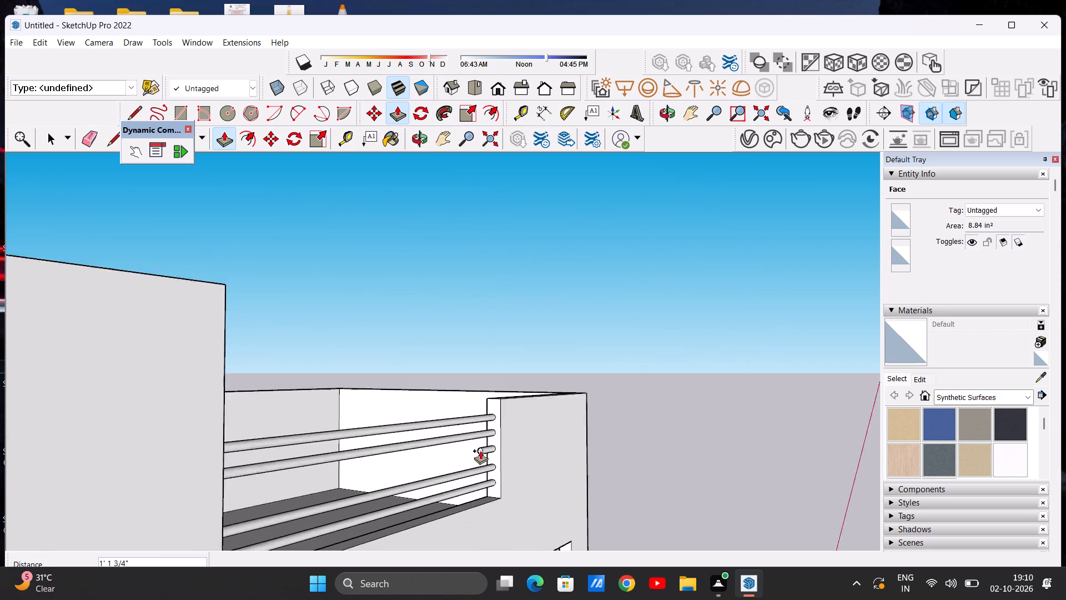
{"action": "scroll", "coordinate": [480, 451], "scroll_direction": "down", "scroll_amount": 4}
{"action": "middle_click_drag", "start_coordinate": [466, 452], "coordinate": [269, 485]}
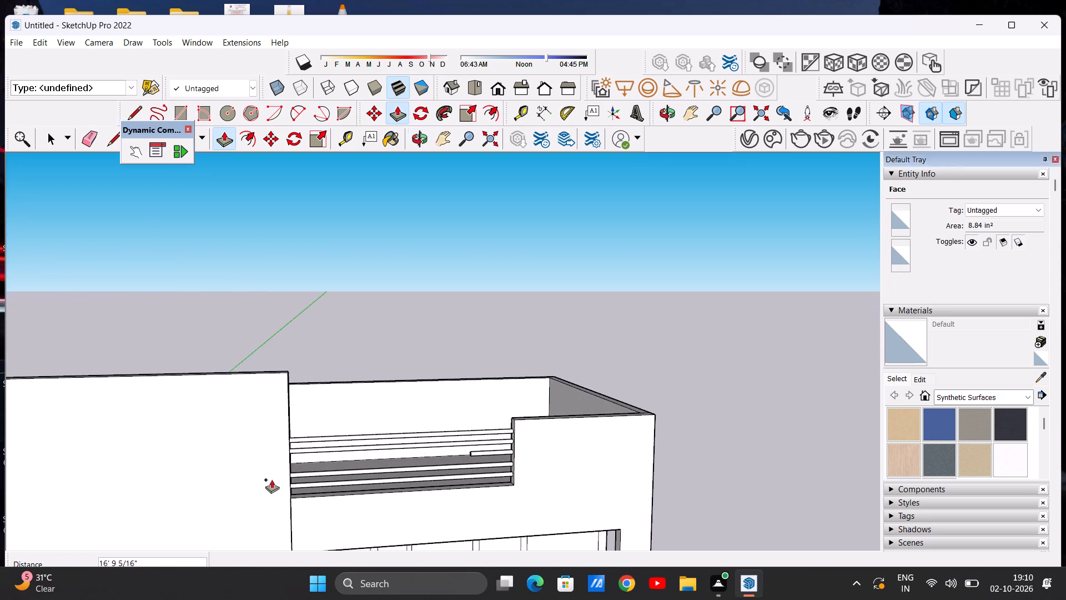
{"action": "scroll", "coordinate": [304, 464], "scroll_direction": "up", "scroll_amount": 18}
{"action": "scroll", "coordinate": [280, 455], "scroll_direction": "down", "scroll_amount": 5}
{"action": "middle_click_drag", "start_coordinate": [276, 458], "coordinate": [233, 436]}
{"action": "scroll", "coordinate": [248, 434], "scroll_direction": "up", "scroll_amount": 4}
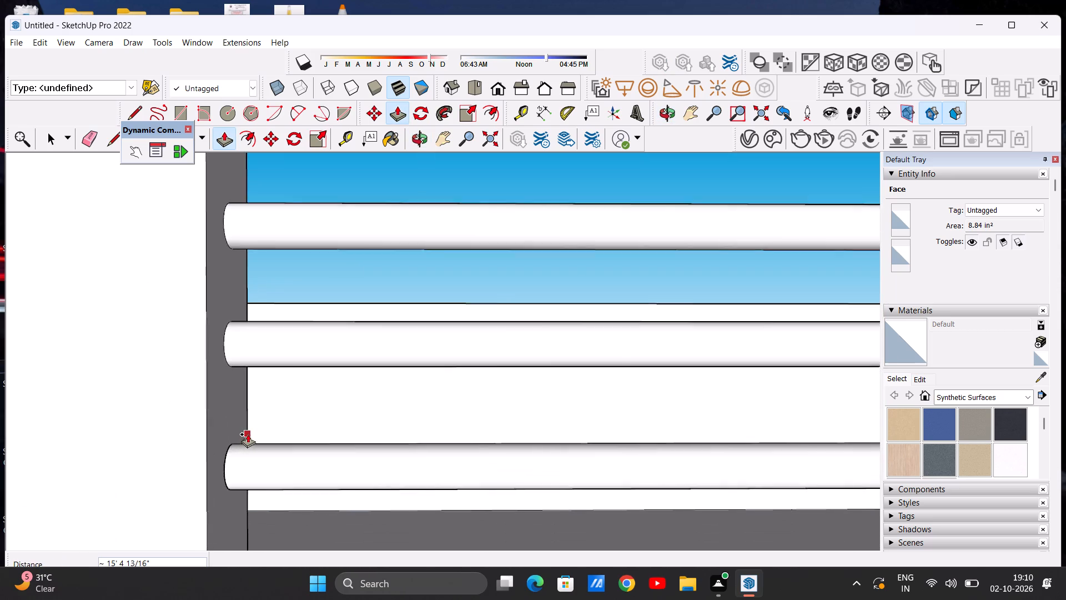
{"action": "scroll", "coordinate": [248, 434], "scroll_direction": "up", "scroll_amount": 4}
{"action": "left_click", "coordinate": [224, 425]}
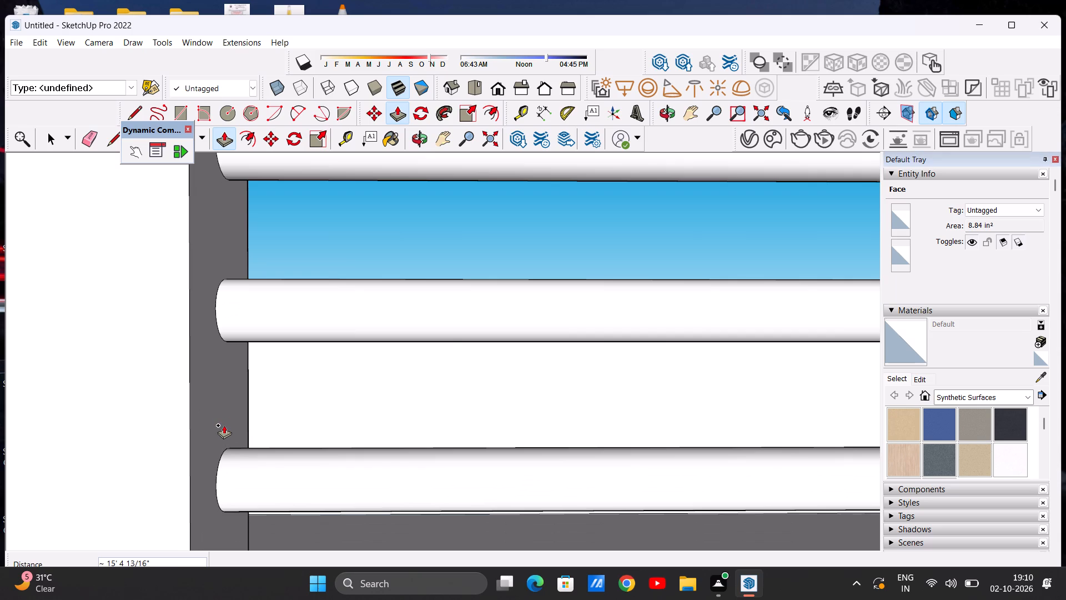
{"action": "key", "text": "space"}
Examine the five terrace bars up close and the whole front elevation from a distance.
{"action": "scroll", "coordinate": [287, 476], "scroll_direction": "down", "scroll_amount": 20}
{"action": "scroll", "coordinate": [287, 476], "scroll_direction": "down", "scroll_amount": 2}
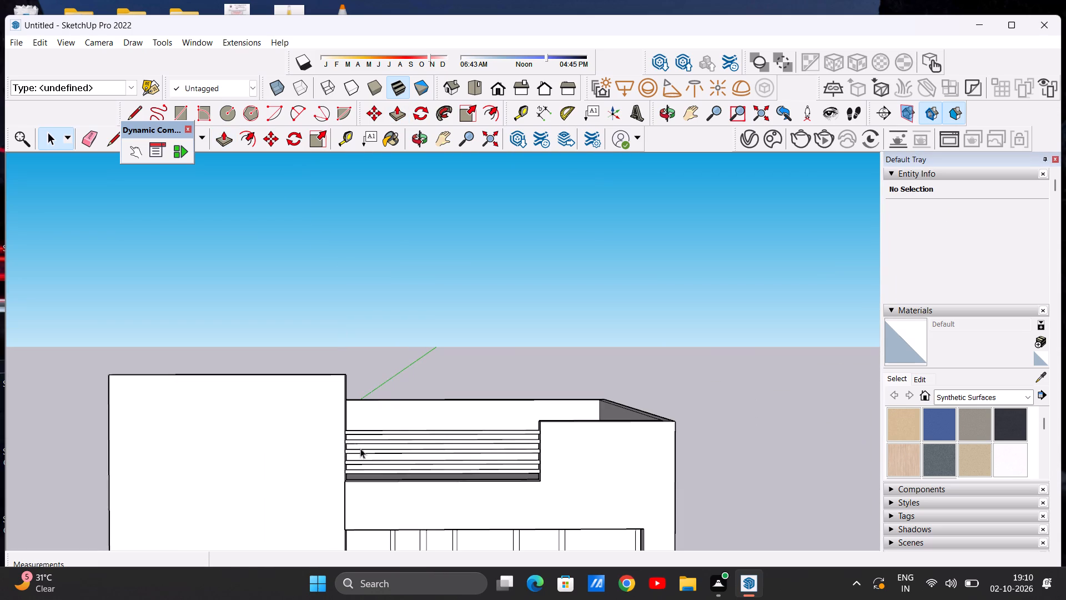
{"action": "scroll", "coordinate": [369, 460], "scroll_direction": "up", "scroll_amount": 8}
{"action": "middle_click_drag", "start_coordinate": [366, 482], "coordinate": [420, 479]}
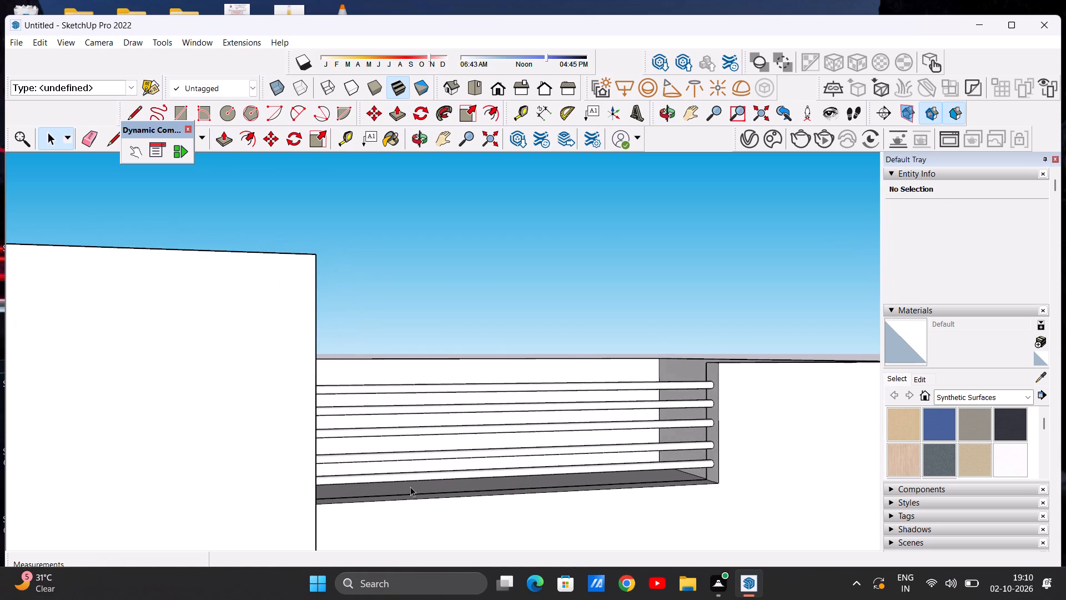
{"action": "scroll", "coordinate": [406, 494], "scroll_direction": "down", "scroll_amount": 20}
{"action": "scroll", "coordinate": [406, 494], "scroll_direction": "down", "scroll_amount": 11}
{"action": "scroll", "coordinate": [415, 495], "scroll_direction": "up", "scroll_amount": 6}
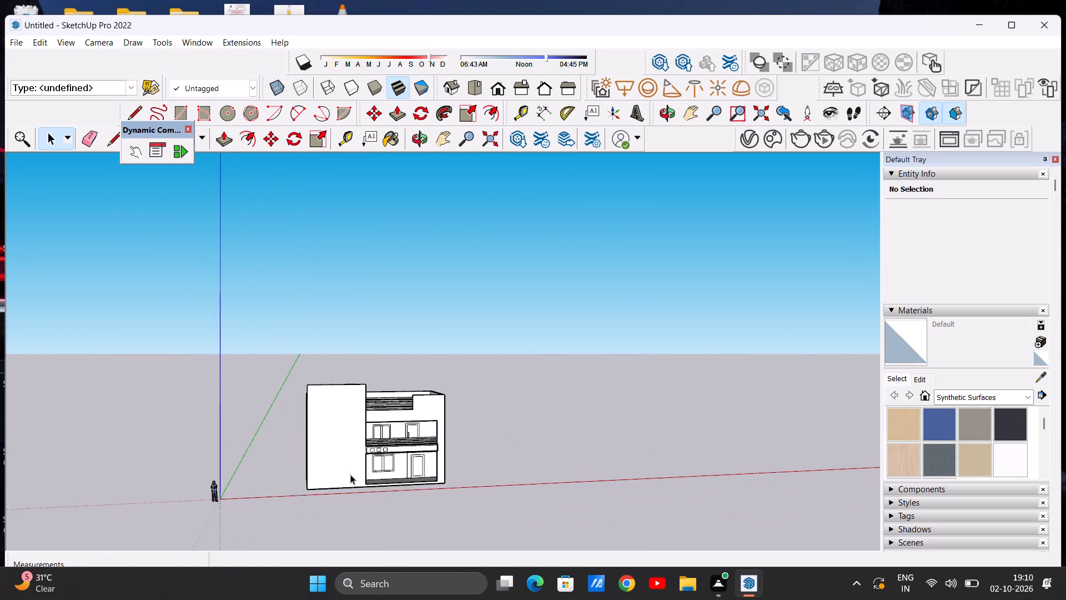
{"action": "scroll", "coordinate": [350, 474], "scroll_direction": "up", "scroll_amount": 10}
{"action": "middle_click_drag", "start_coordinate": [364, 474], "coordinate": [331, 484]}
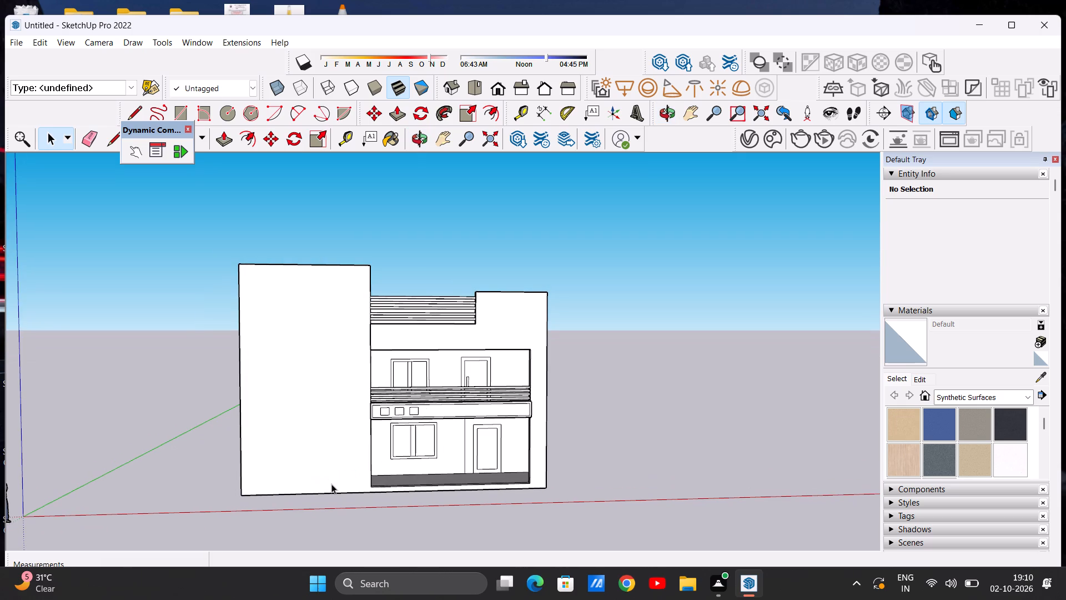
Draw a vertical line from the raised parapet section's lower inner corner down to the top edge of the balcony opening.
{"action": "scroll", "coordinate": [439, 337], "scroll_direction": "up", "scroll_amount": 2}
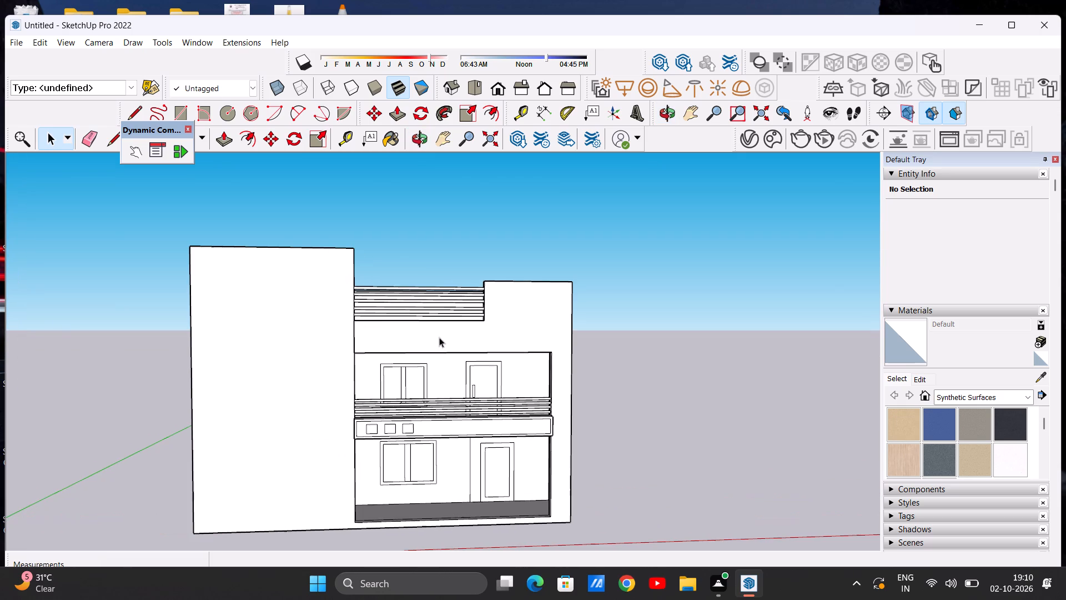
{"action": "scroll", "coordinate": [490, 326], "scroll_direction": "up", "scroll_amount": 3}
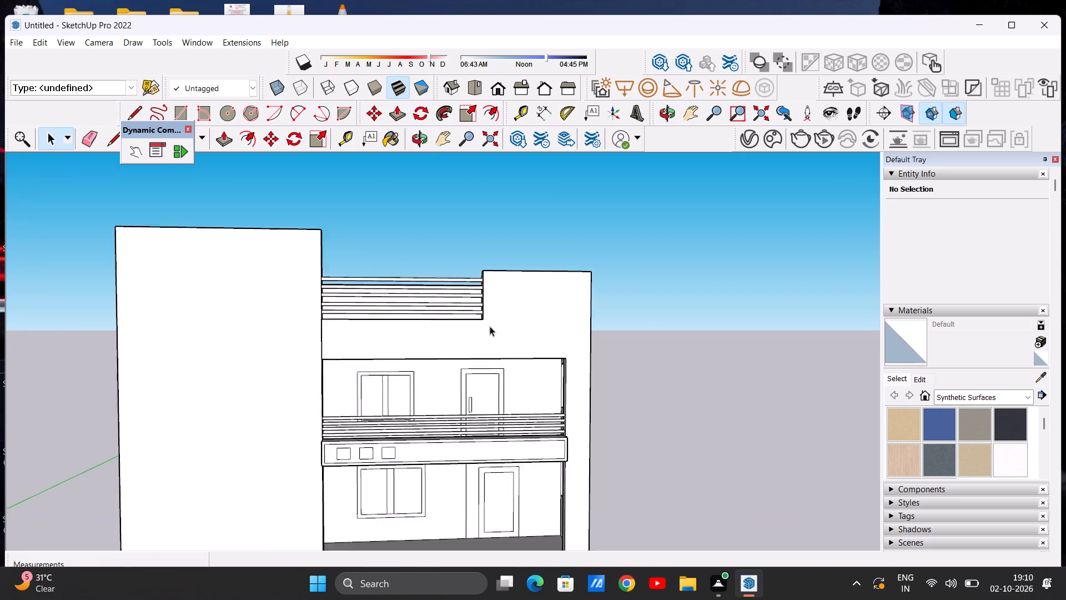
{"action": "scroll", "coordinate": [490, 326], "scroll_direction": "up", "scroll_amount": 9}
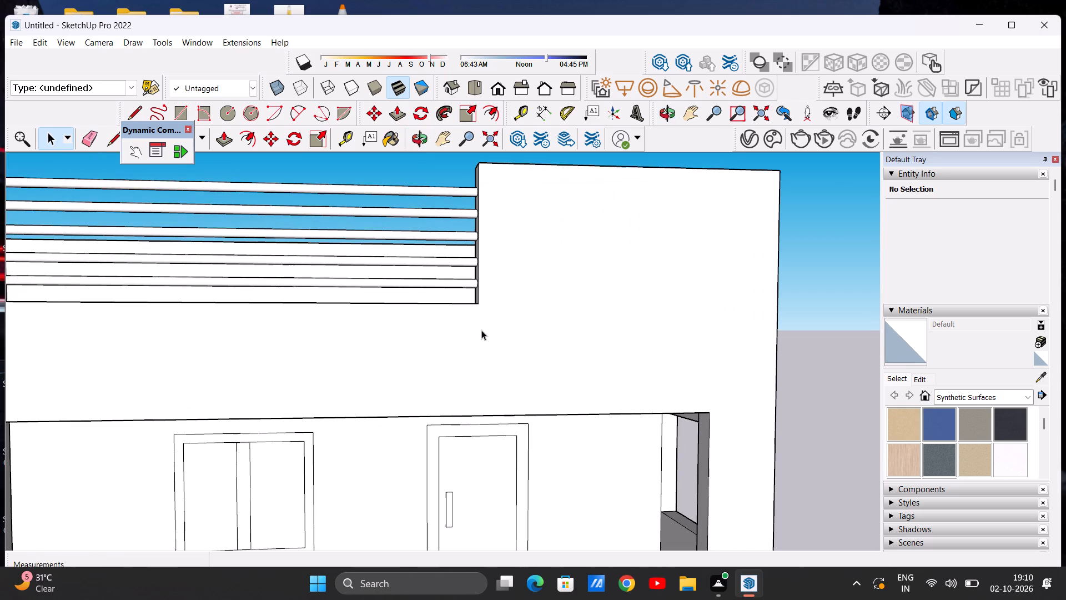
{"action": "key", "text": "l"}
{"action": "left_click", "coordinate": [482, 303]}
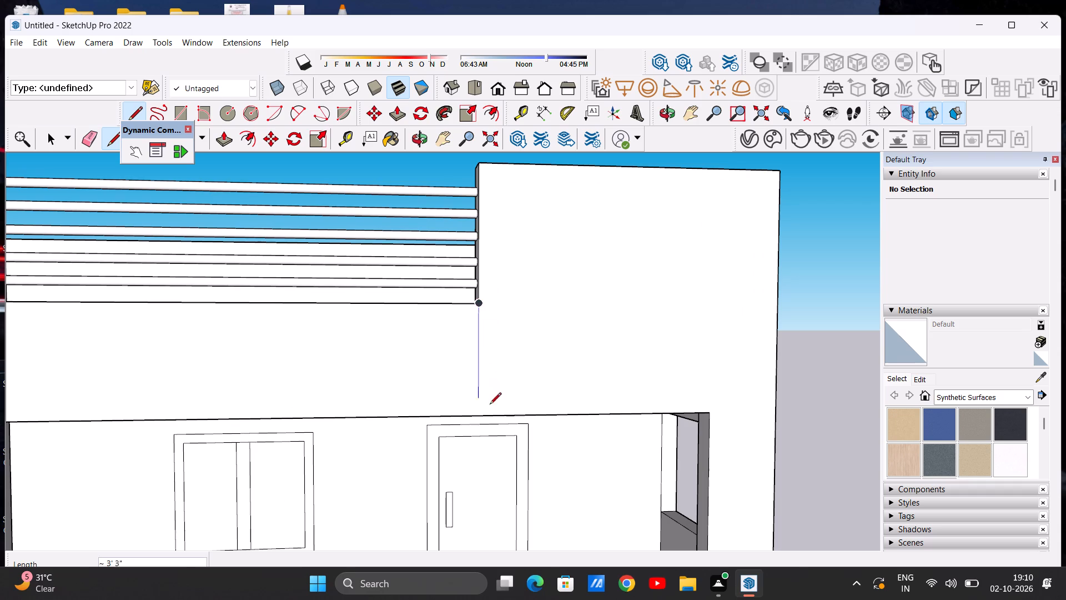
{"action": "left_click", "coordinate": [477, 417]}
{"action": "key", "text": "space"}
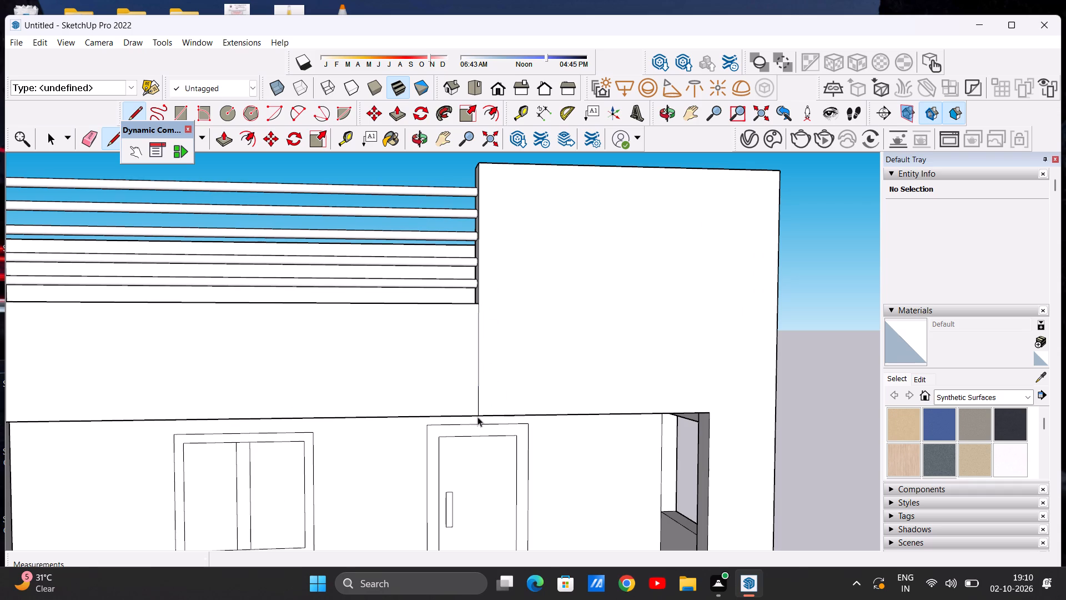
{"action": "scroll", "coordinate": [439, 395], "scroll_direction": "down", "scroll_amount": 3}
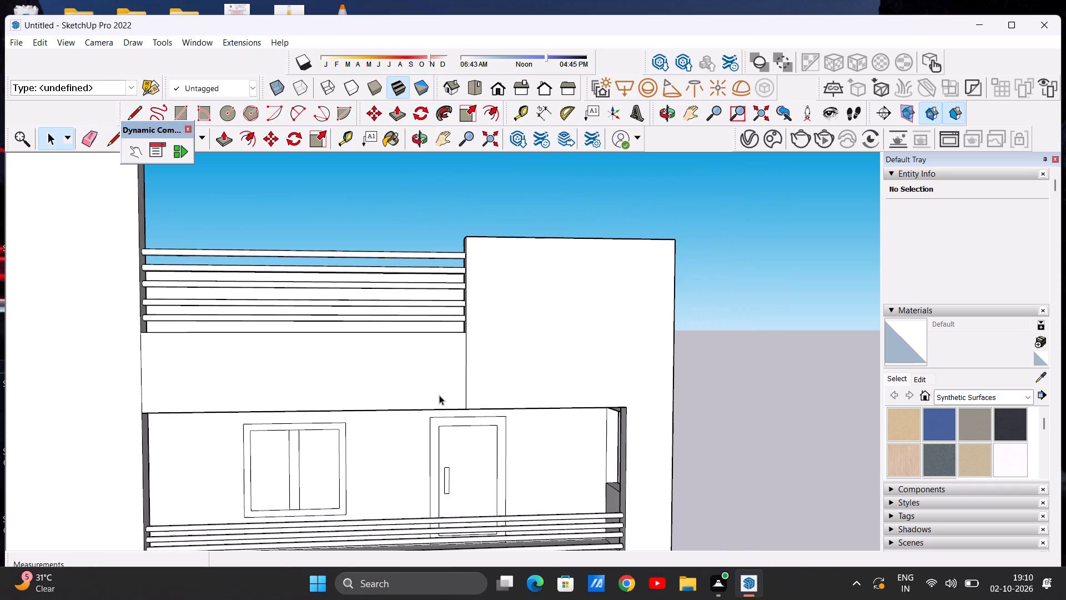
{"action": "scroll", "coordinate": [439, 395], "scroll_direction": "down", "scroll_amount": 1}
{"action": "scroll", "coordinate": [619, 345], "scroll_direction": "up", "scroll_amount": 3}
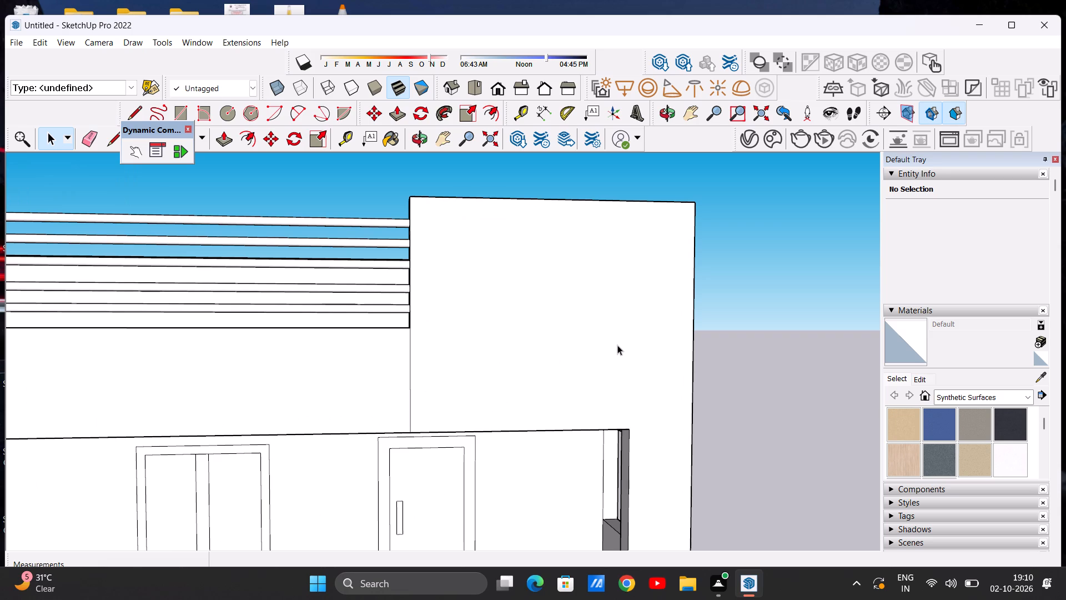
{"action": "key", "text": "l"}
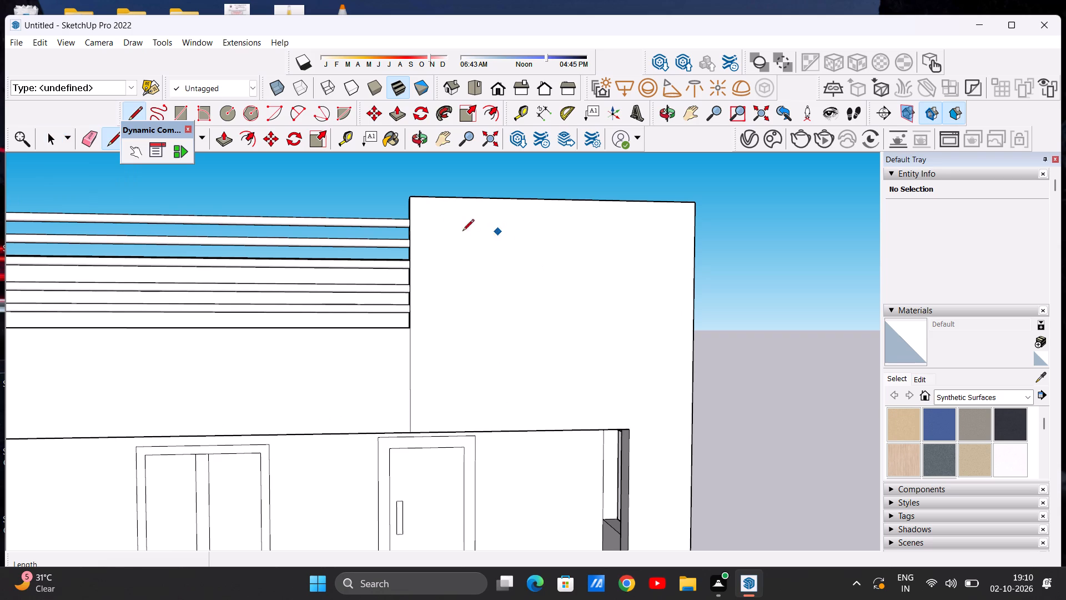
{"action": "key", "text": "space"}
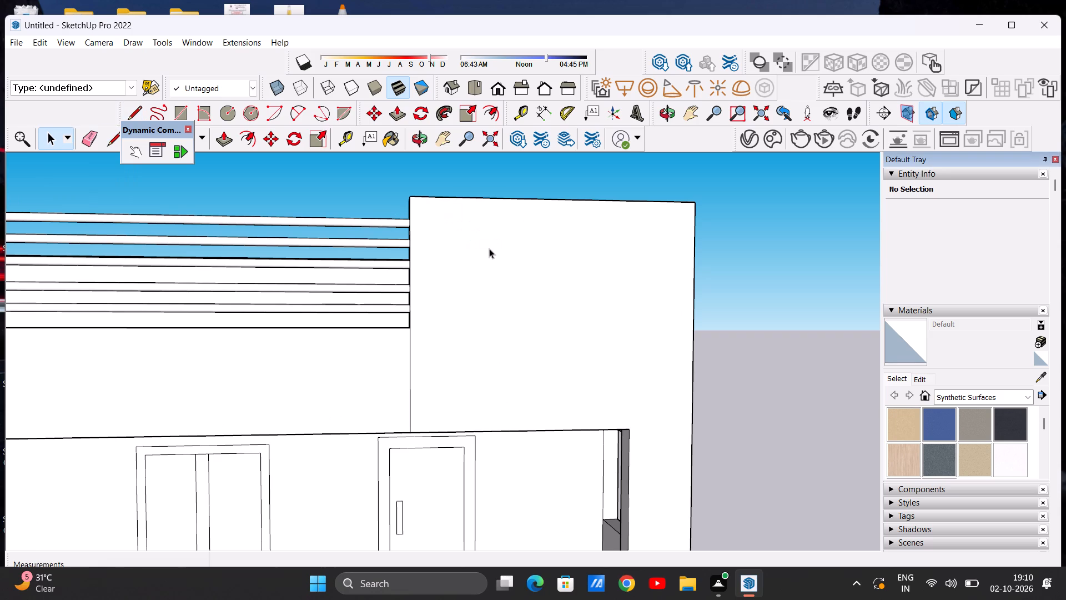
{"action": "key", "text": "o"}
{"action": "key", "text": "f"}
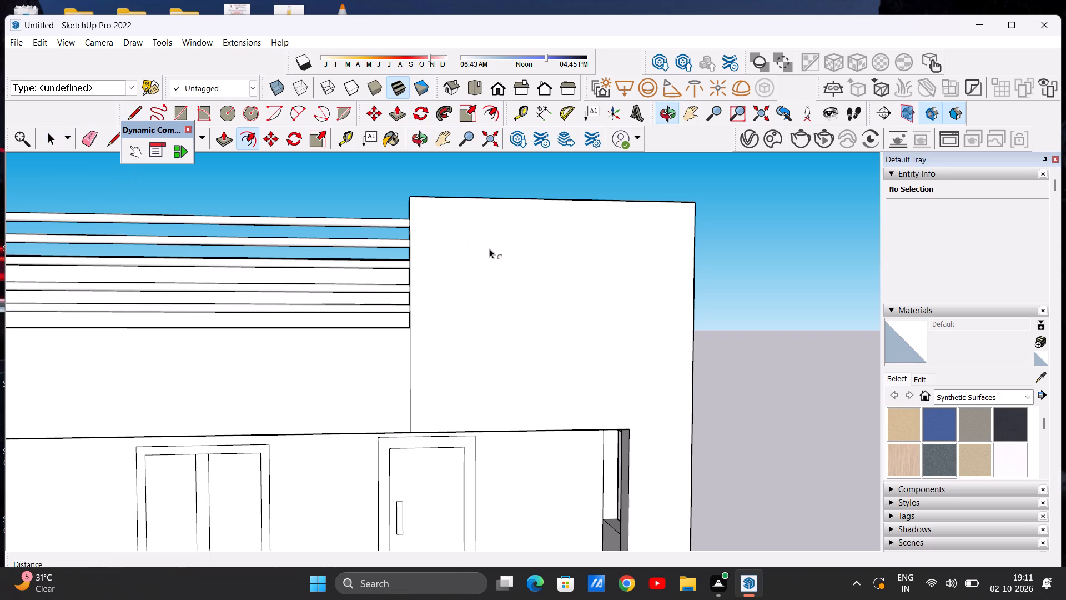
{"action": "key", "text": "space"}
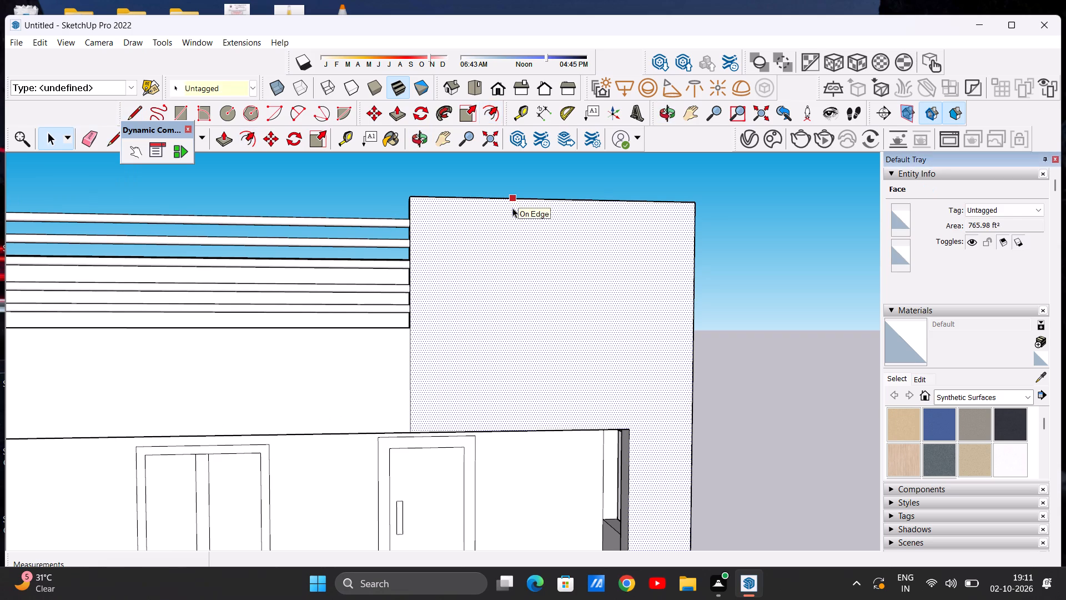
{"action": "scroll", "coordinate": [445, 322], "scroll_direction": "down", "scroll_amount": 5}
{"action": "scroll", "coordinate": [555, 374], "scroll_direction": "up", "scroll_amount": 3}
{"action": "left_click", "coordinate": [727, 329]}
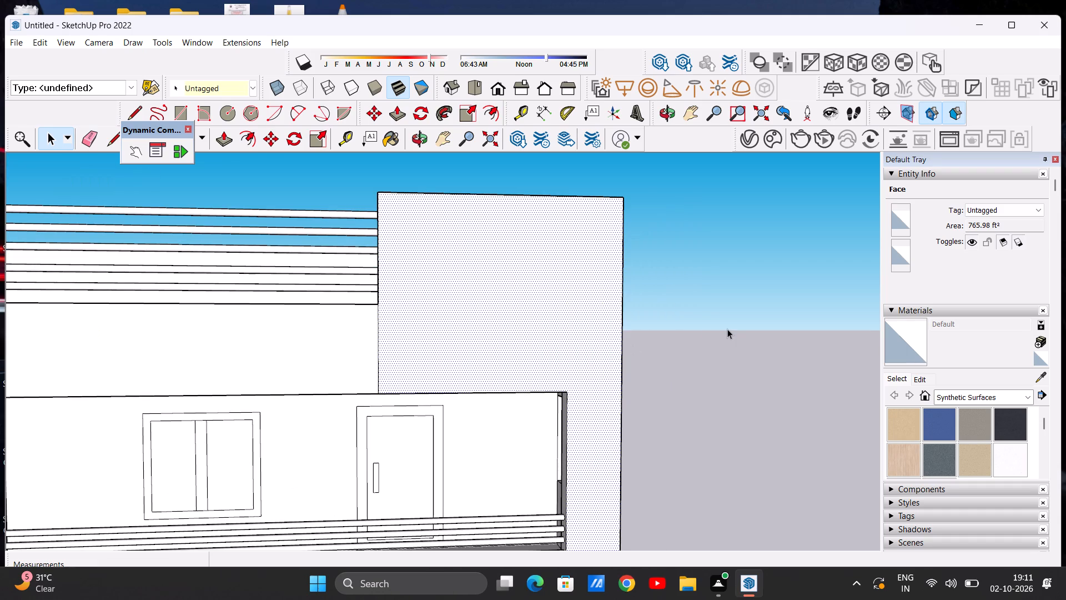
Draw a horizontal line about 2' 5 1/2" long from the balcony opening's upper outer corner to the wall's outer edge.
{"action": "scroll", "coordinate": [579, 412], "scroll_direction": "up", "scroll_amount": 6}
{"action": "key", "text": "l"}
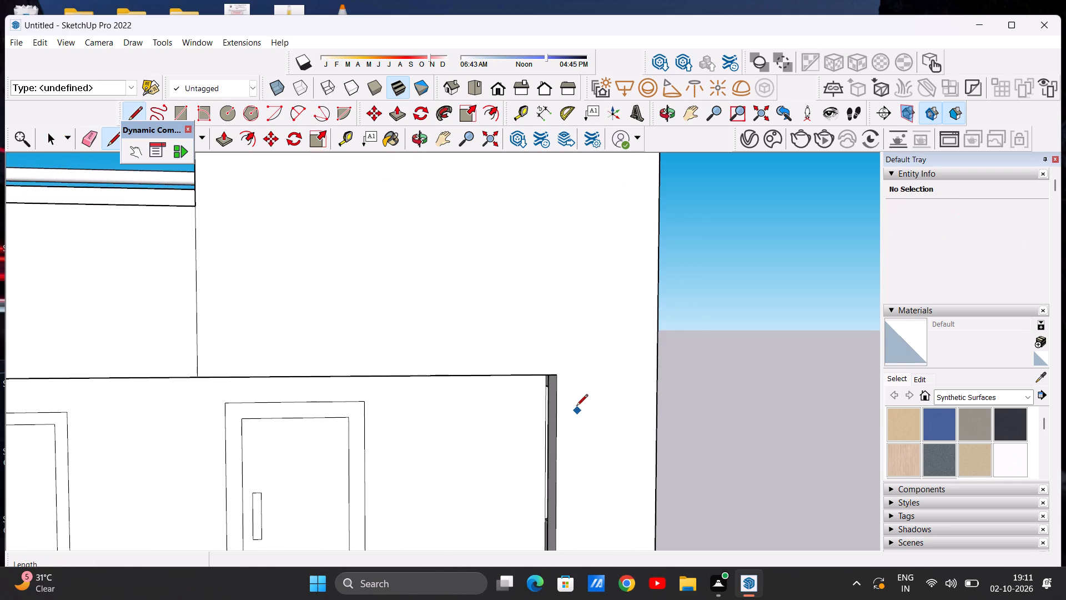
{"action": "left_click", "coordinate": [557, 375]}
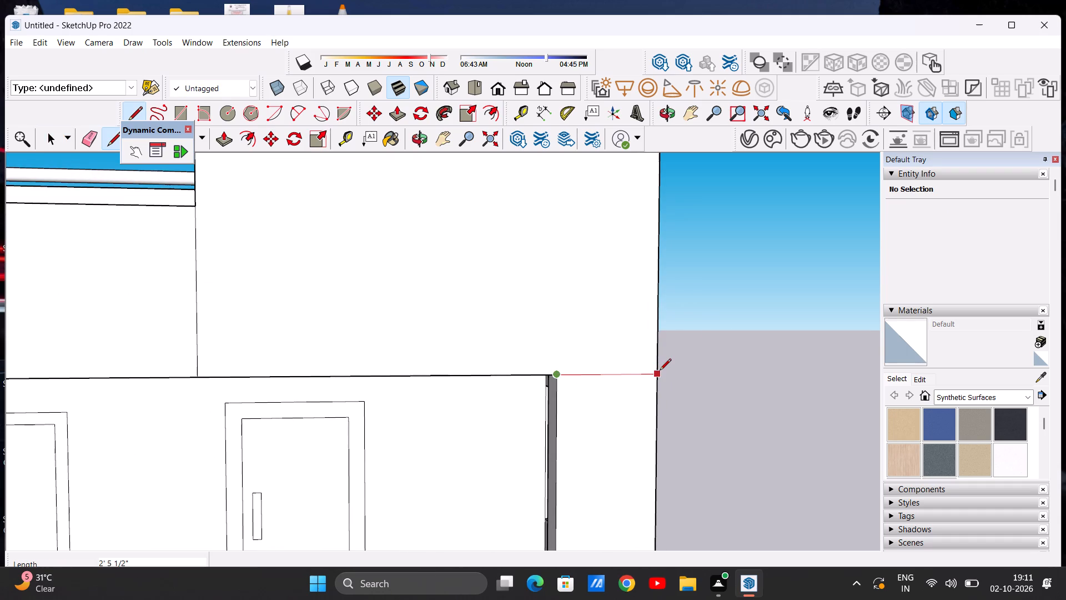
{"action": "left_click", "coordinate": [660, 371]}
{"action": "key", "text": "space"}
{"action": "scroll", "coordinate": [580, 394], "scroll_direction": "down", "scroll_amount": 14}
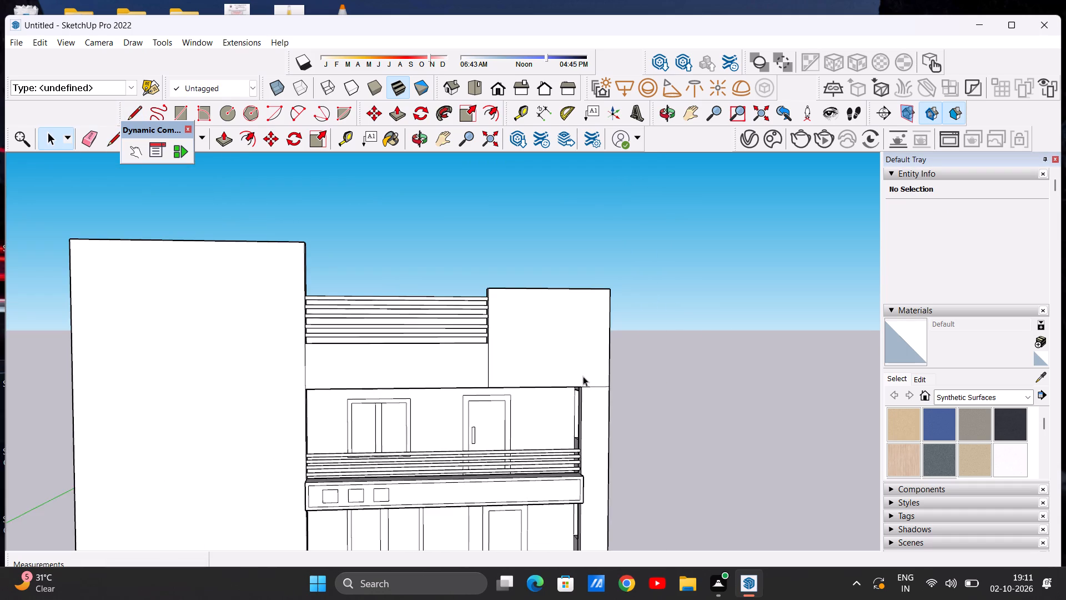
Offset the raised parapet section's face edges inward by about 8 3/8".
{"action": "middle_click_drag", "start_coordinate": [555, 373], "coordinate": [530, 371]}
{"action": "scroll", "coordinate": [544, 343], "scroll_direction": "up", "scroll_amount": 7}
{"action": "key", "text": "o"}
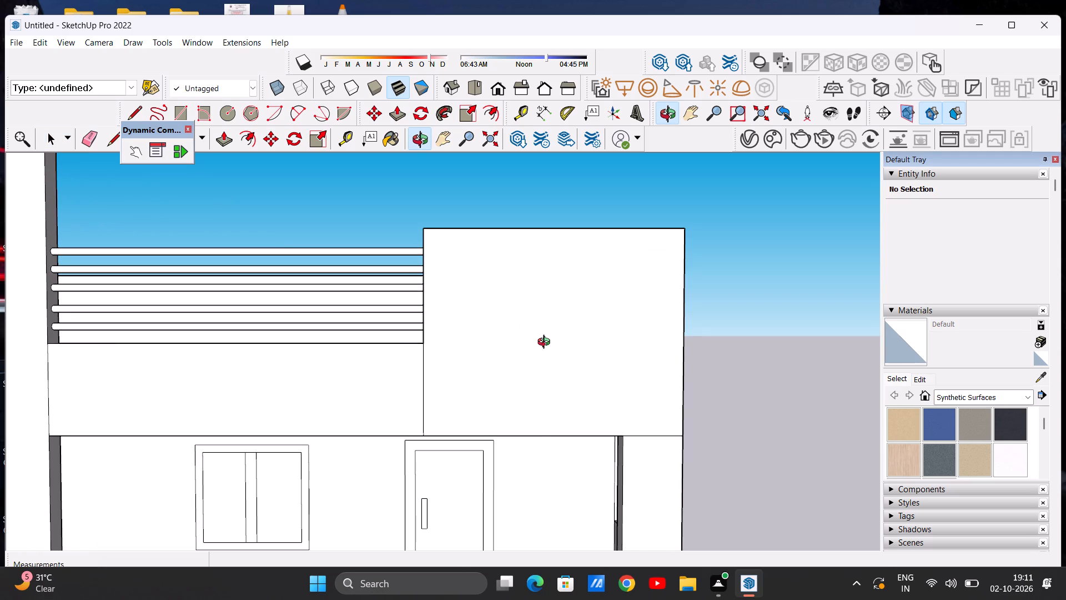
{"action": "key", "text": "f"}
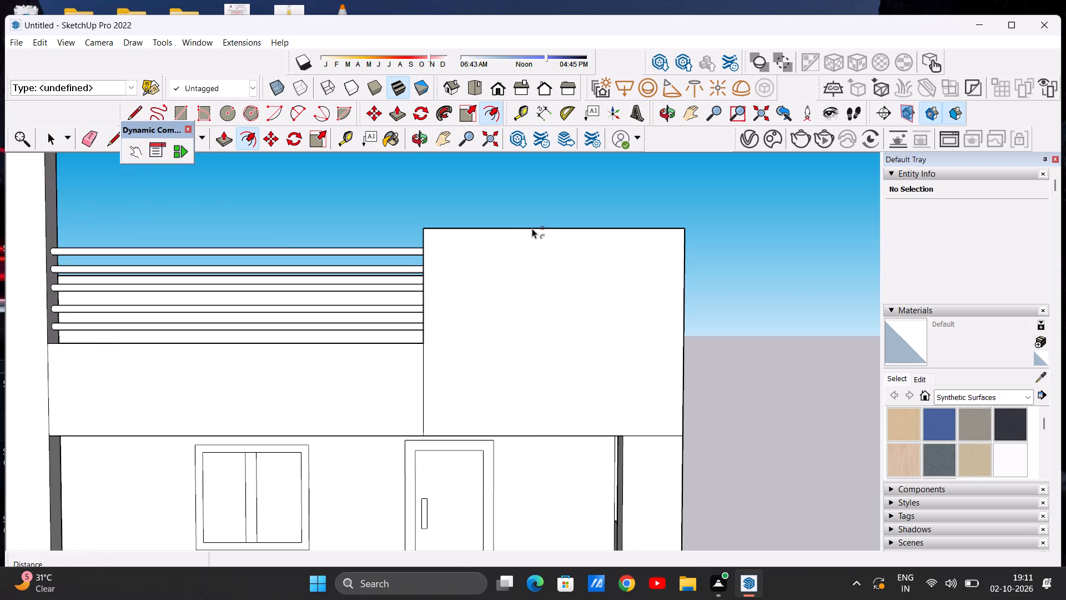
{"action": "left_click", "coordinate": [516, 238]}
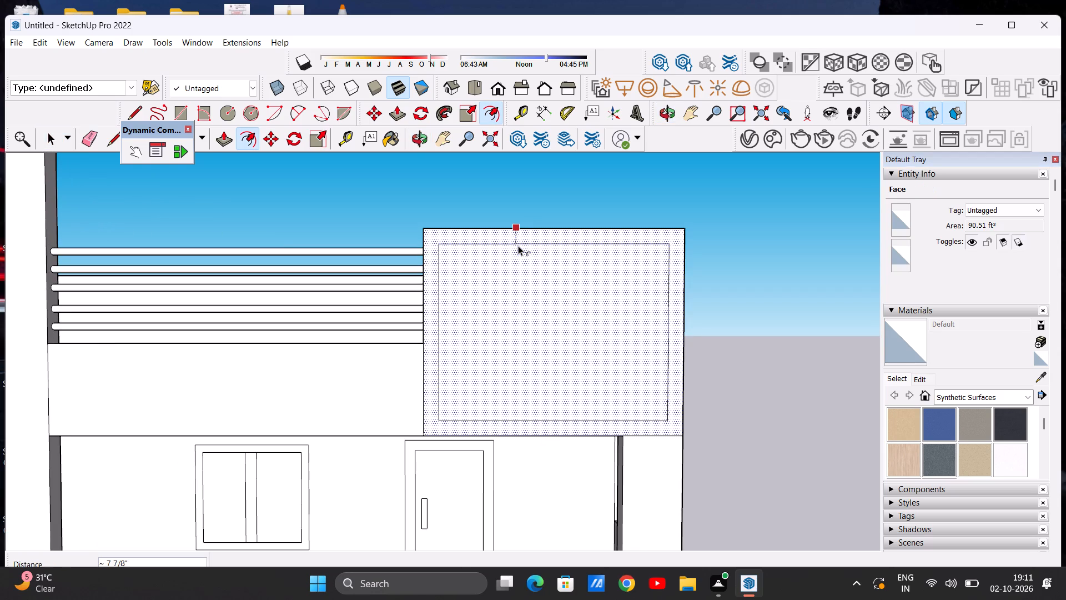
{"action": "left_click", "coordinate": [518, 246]}
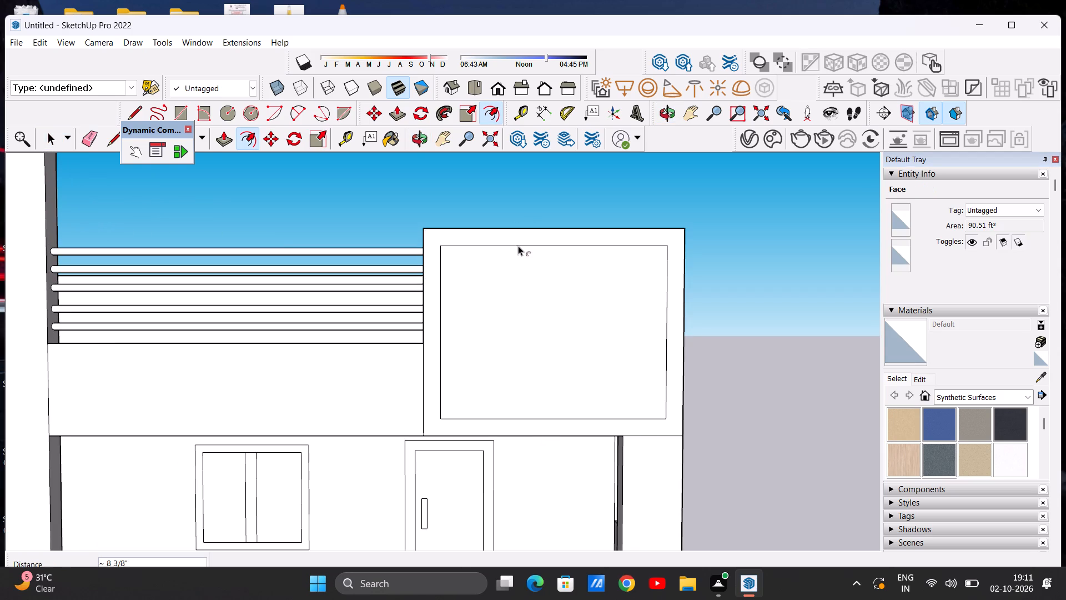
{"action": "key", "text": "space"}
{"action": "key", "text": "space"}
{"action": "left_click", "coordinate": [743, 253]}
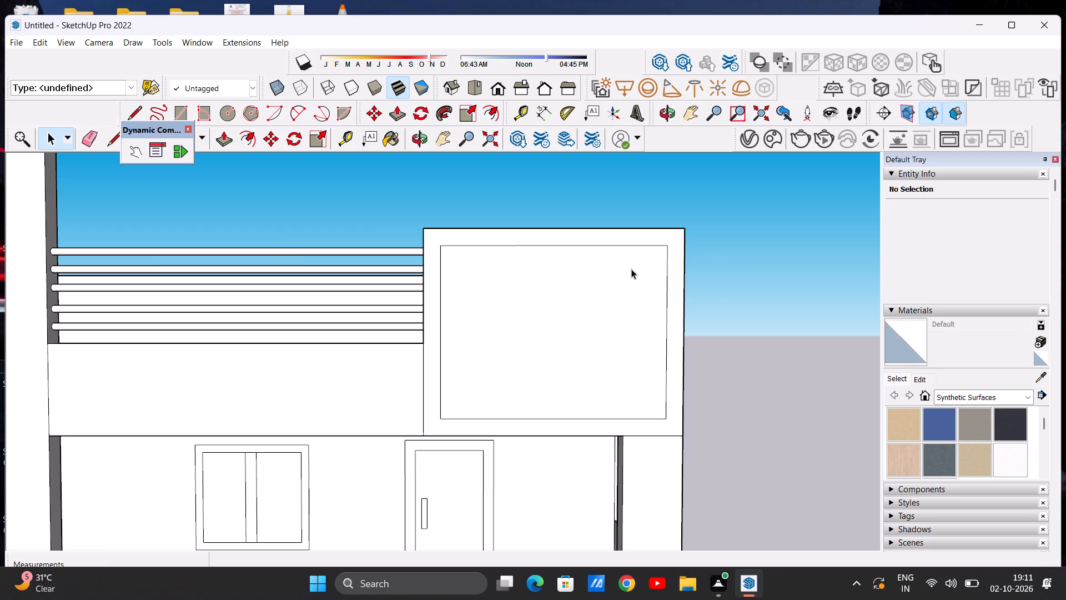
Draw two horizontal lines about 8 3/8" long from the offset rectangle's outer upper and lower corners to the wall's outer edge.
{"action": "scroll", "coordinate": [678, 263], "scroll_direction": "up", "scroll_amount": 5}
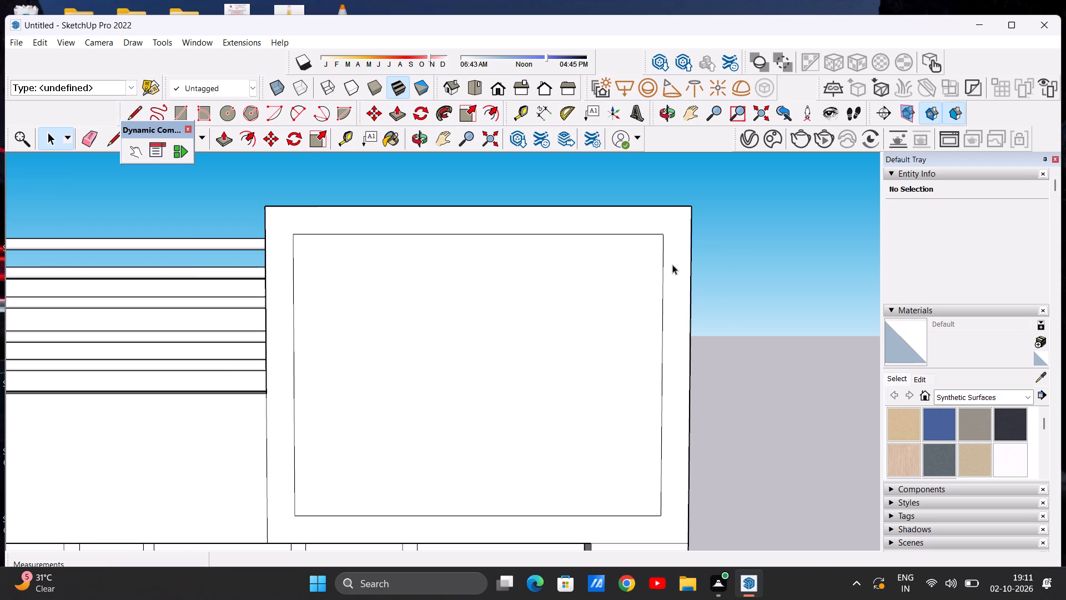
{"action": "key", "text": "l"}
{"action": "scroll", "coordinate": [663, 243], "scroll_direction": "up", "scroll_amount": 6}
{"action": "left_click", "coordinate": [661, 231]}
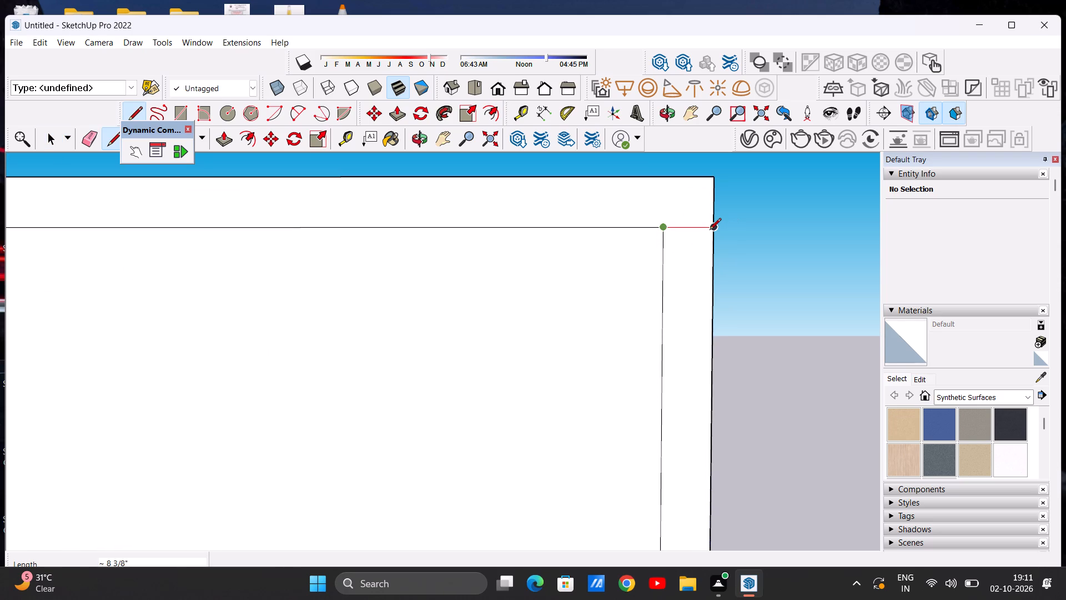
{"action": "left_click", "coordinate": [710, 231]}
{"action": "scroll", "coordinate": [621, 274], "scroll_direction": "down", "scroll_amount": 19}
{"action": "scroll", "coordinate": [661, 379], "scroll_direction": "up", "scroll_amount": 6}
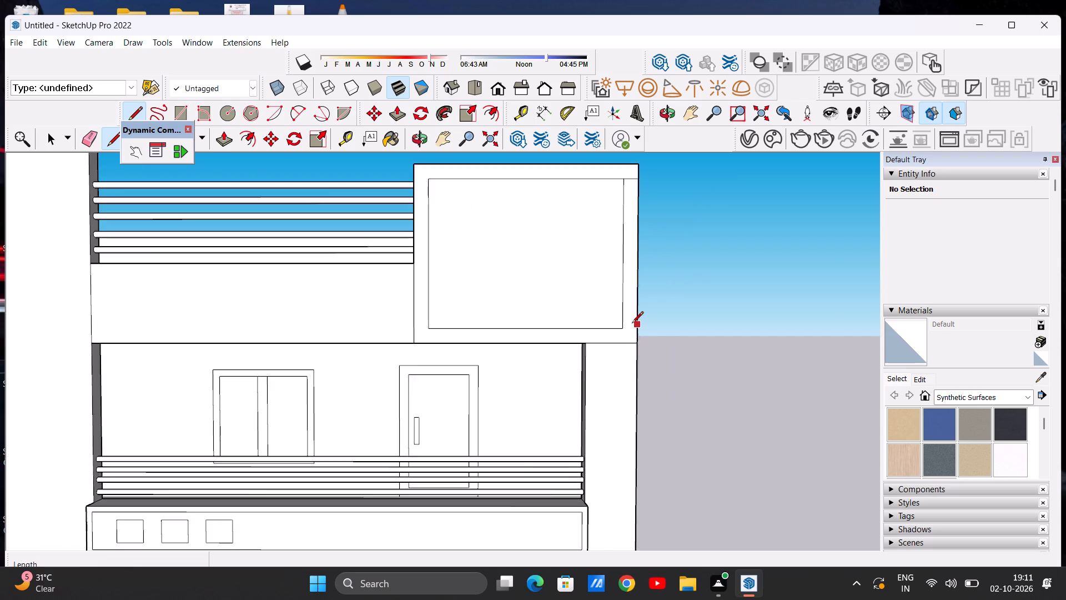
{"action": "scroll", "coordinate": [627, 319], "scroll_direction": "up", "scroll_amount": 20}
{"action": "scroll", "coordinate": [627, 319], "scroll_direction": "up", "scroll_amount": 1}
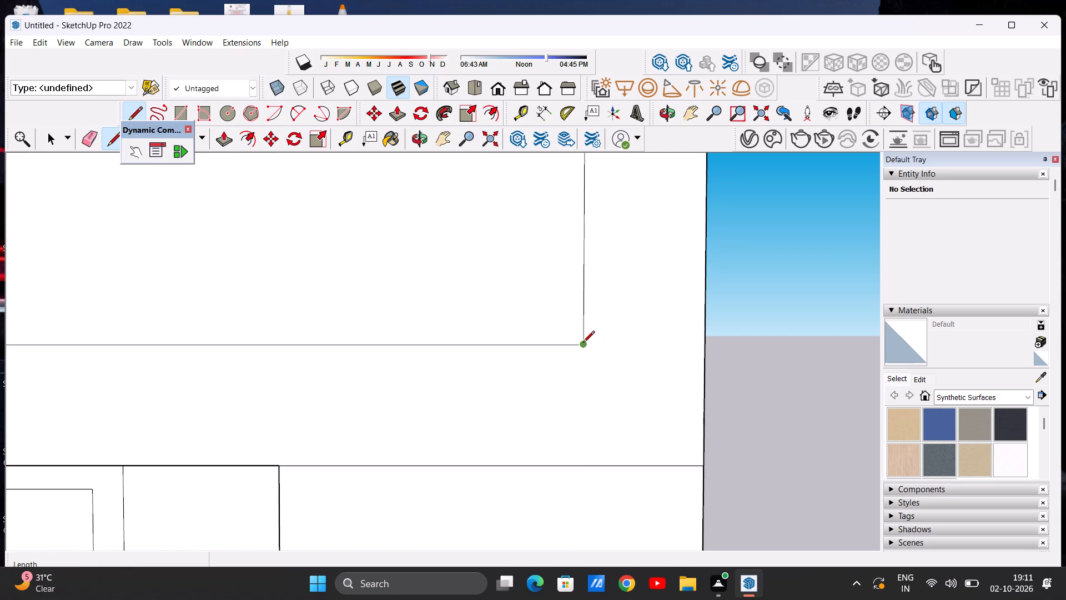
{"action": "left_click", "coordinate": [583, 343]}
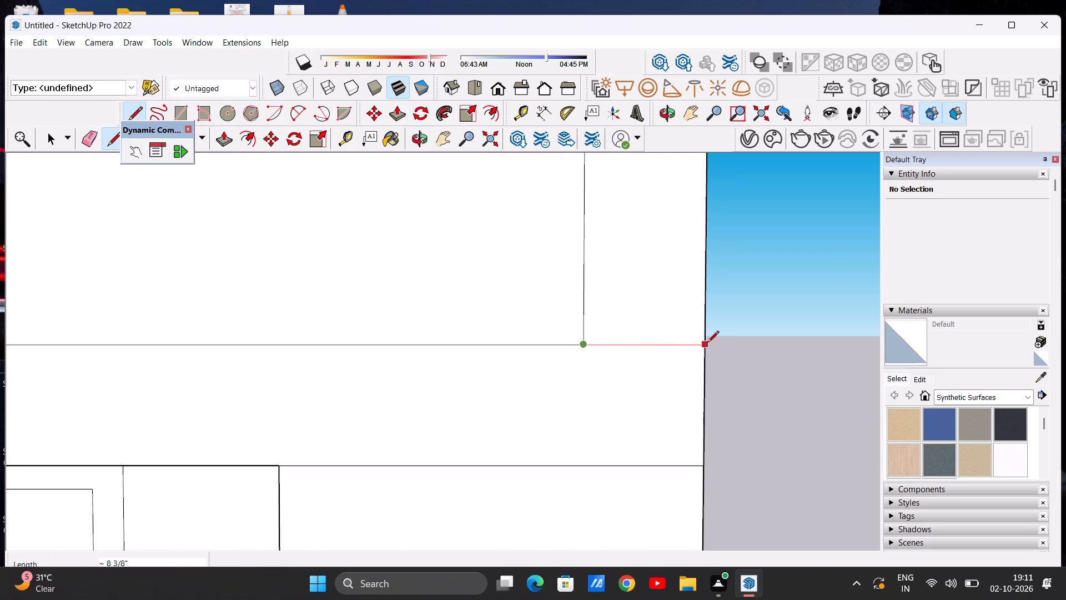
{"action": "left_click", "coordinate": [707, 343]}
{"action": "key", "text": "space"}
Erase the offset rectangle's vertical edge nearest the wall's outer edge, between the two short connecting lines.
{"action": "scroll", "coordinate": [470, 434], "scroll_direction": "down", "scroll_amount": 5}
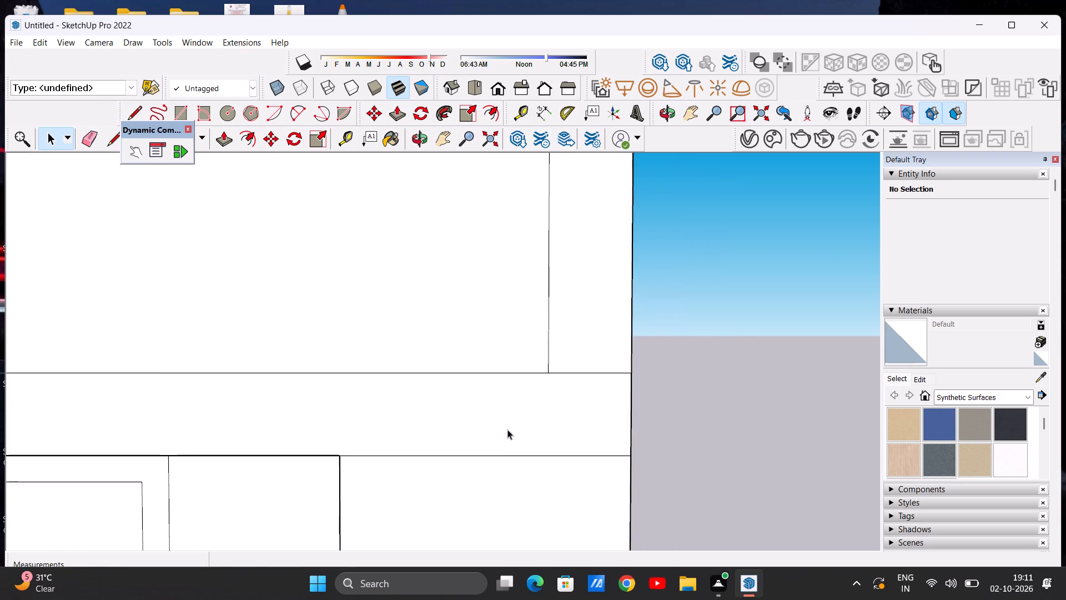
{"action": "scroll", "coordinate": [511, 428], "scroll_direction": "down", "scroll_amount": 20}
{"action": "scroll", "coordinate": [511, 428], "scroll_direction": "down", "scroll_amount": 2}
{"action": "scroll", "coordinate": [408, 434], "scroll_direction": "up", "scroll_amount": 7}
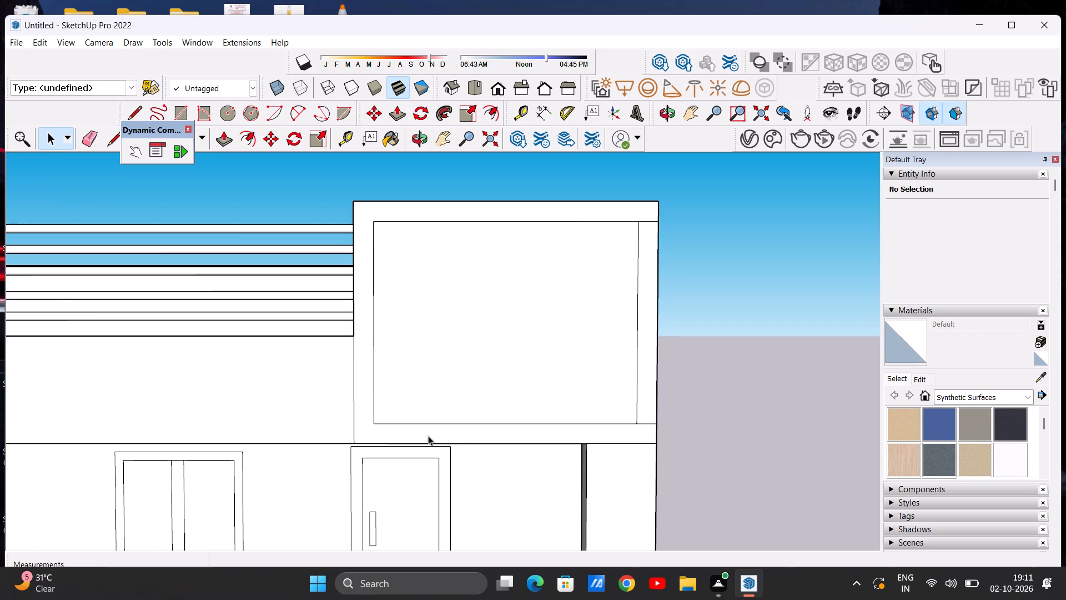
{"action": "key", "text": "e"}
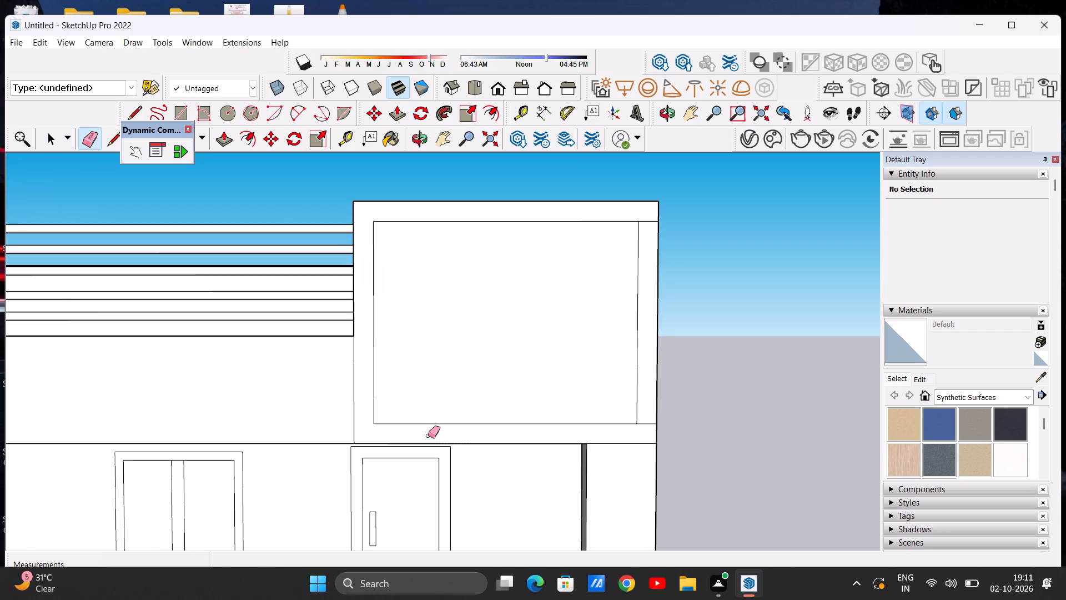
{"action": "scroll", "coordinate": [643, 397], "scroll_direction": "up", "scroll_amount": 5}
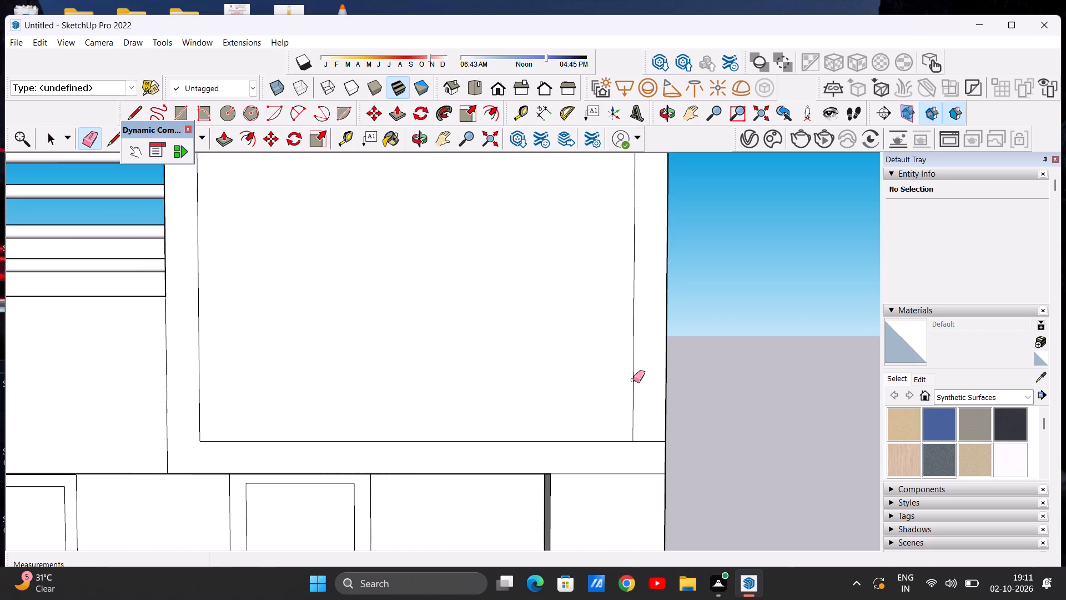
{"action": "left_click", "coordinate": [633, 380]}
{"action": "key", "text": "space"}
Draw a rectangle about 6' 9 3/4" by 4' 11" inside the inner panel of the raised parapet section.
{"action": "scroll", "coordinate": [469, 264], "scroll_direction": "down", "scroll_amount": 6}
{"action": "scroll", "coordinate": [539, 312], "scroll_direction": "down", "scroll_amount": 2}
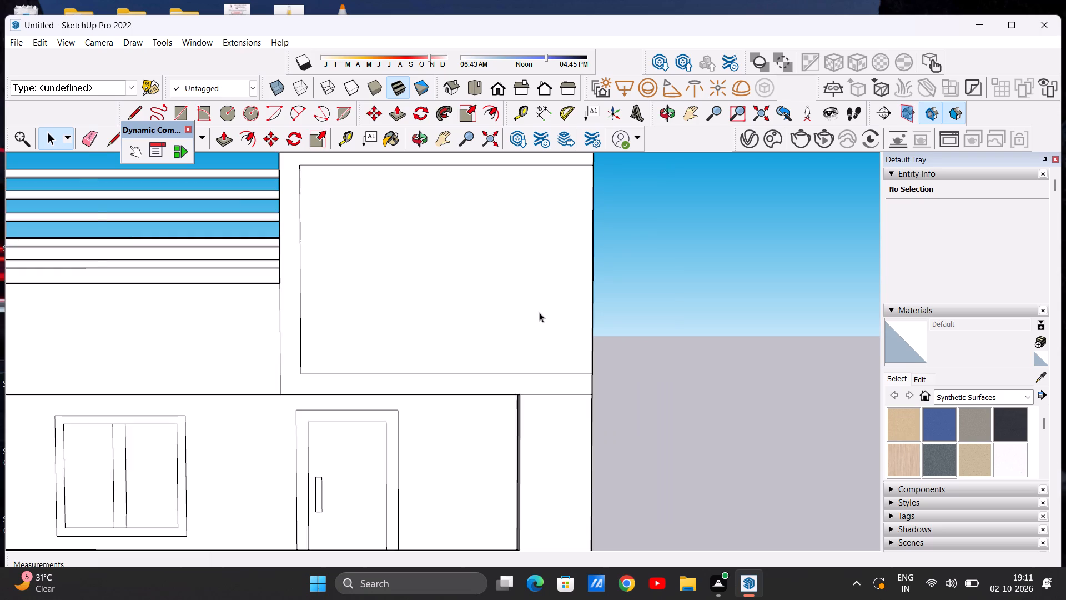
{"action": "scroll", "coordinate": [539, 312], "scroll_direction": "down", "scroll_amount": 8}
{"action": "scroll", "coordinate": [469, 279], "scroll_direction": "up", "scroll_amount": 7}
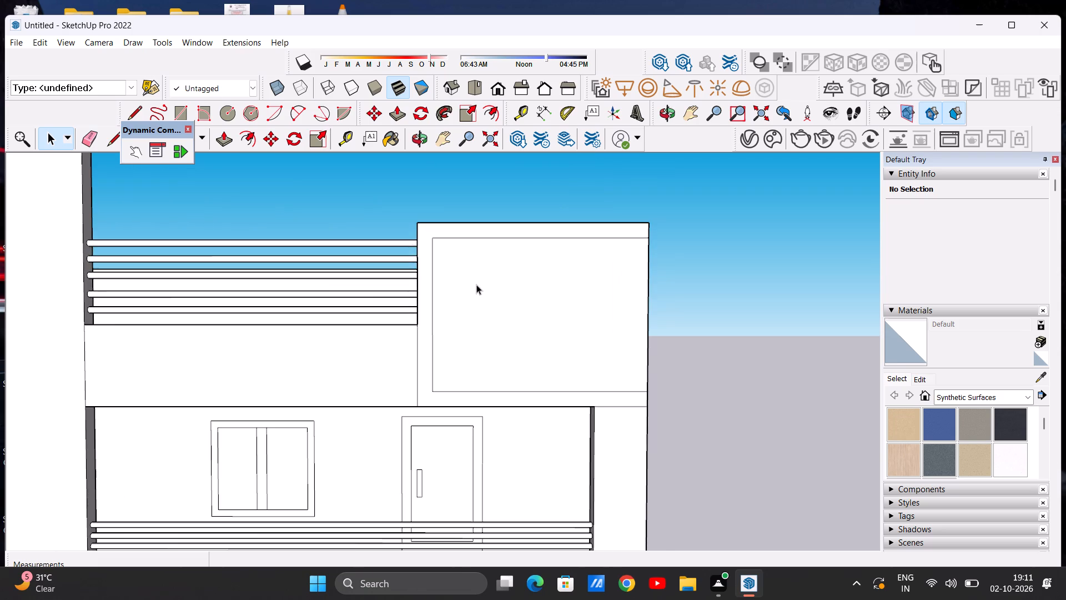
{"action": "scroll", "coordinate": [479, 284], "scroll_direction": "up", "scroll_amount": 1}
{"action": "key", "text": "r"}
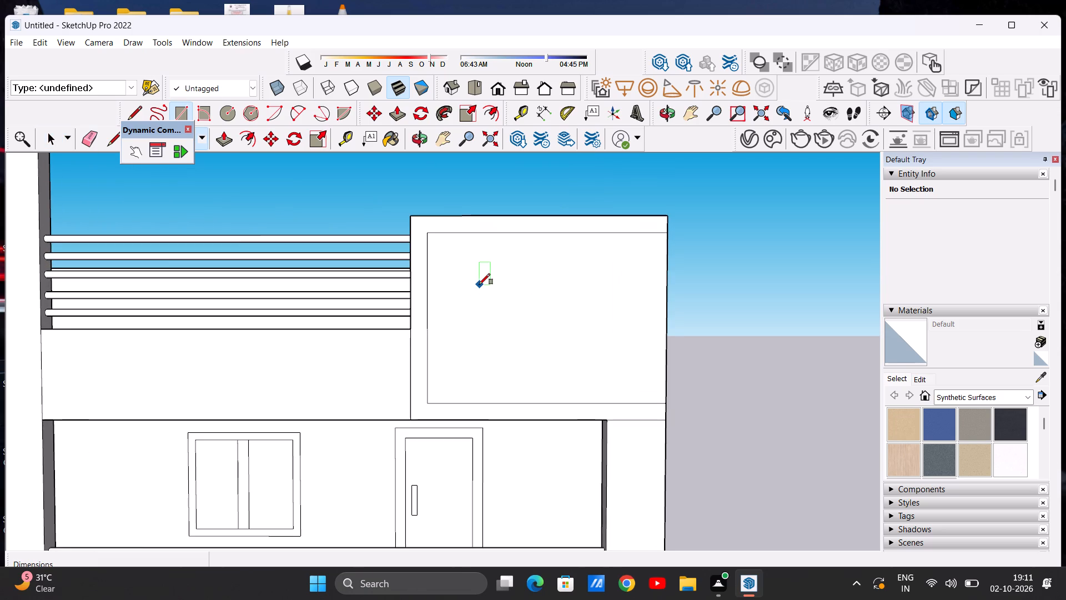
{"action": "left_click", "coordinate": [463, 261]}
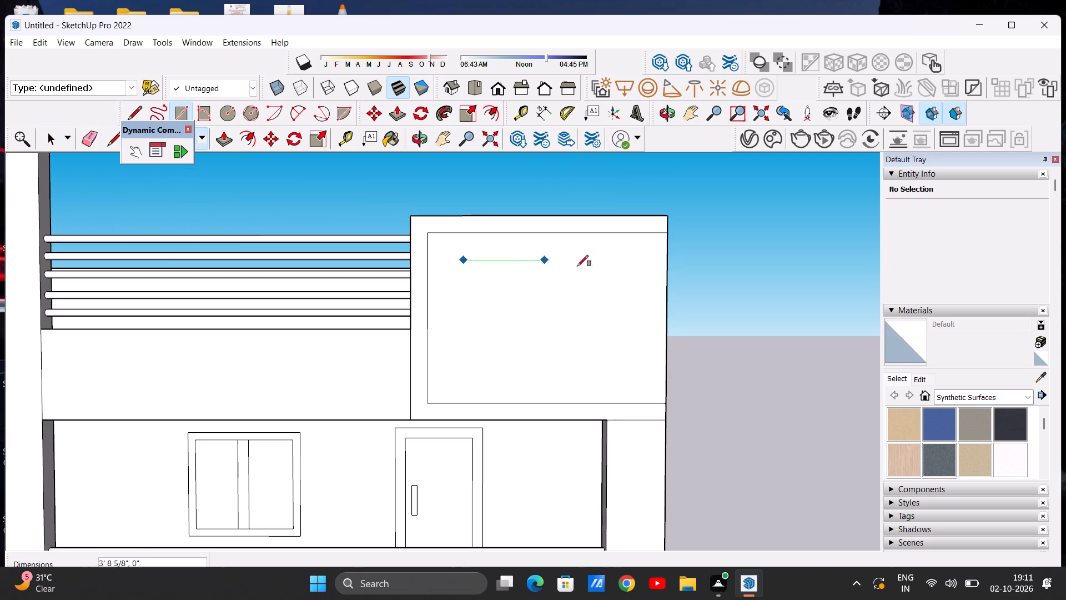
{"action": "left_click", "coordinate": [626, 379]}
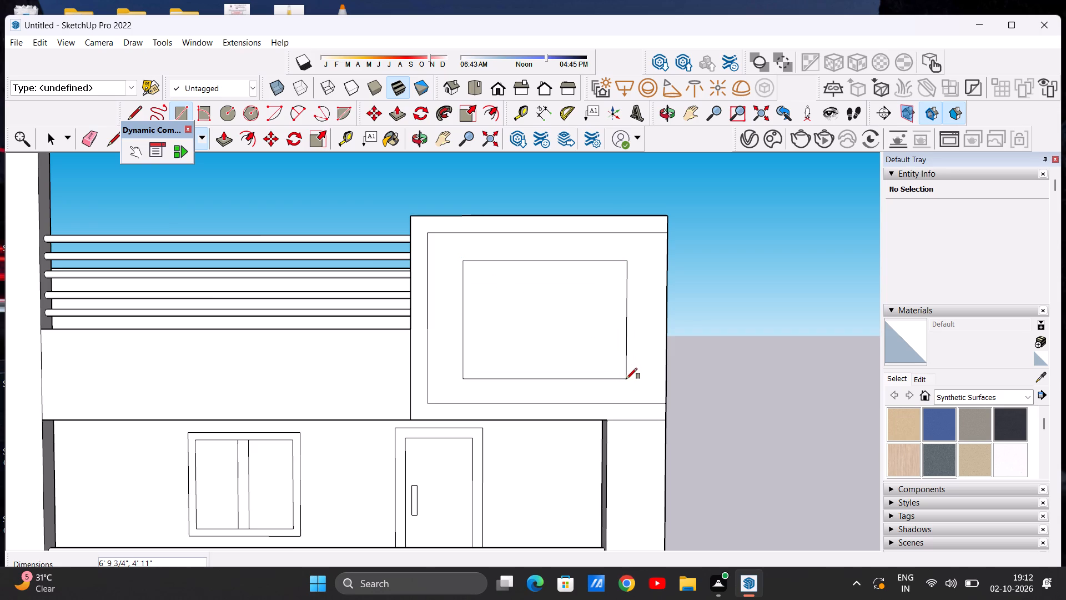
{"action": "key", "text": "space"}
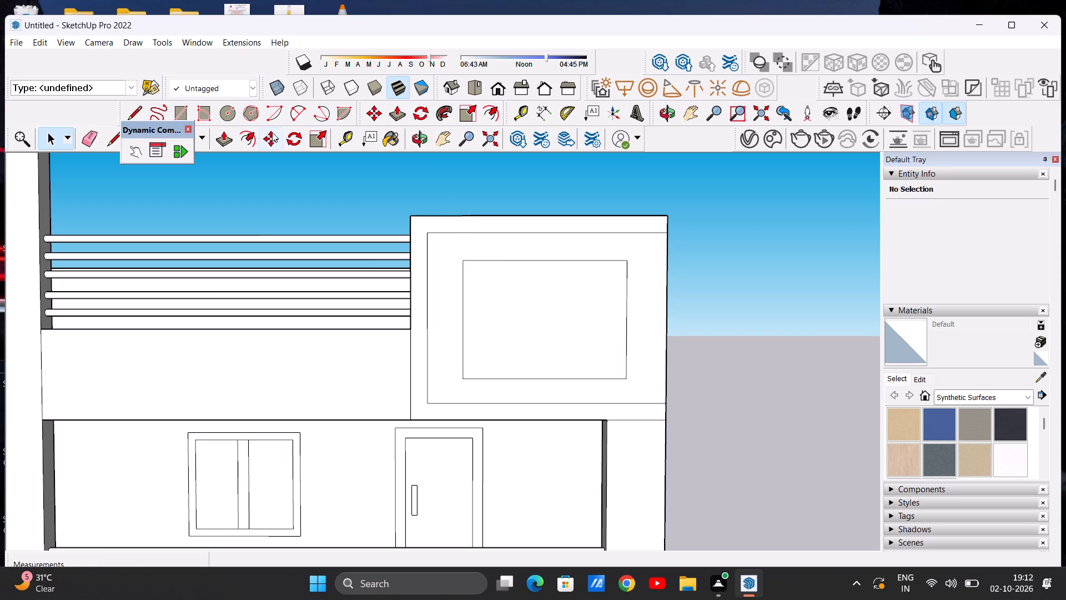
Offset the new rectangle's edges inward by about 8 9/16" to form a frame.
{"action": "left_click", "coordinate": [250, 135]}
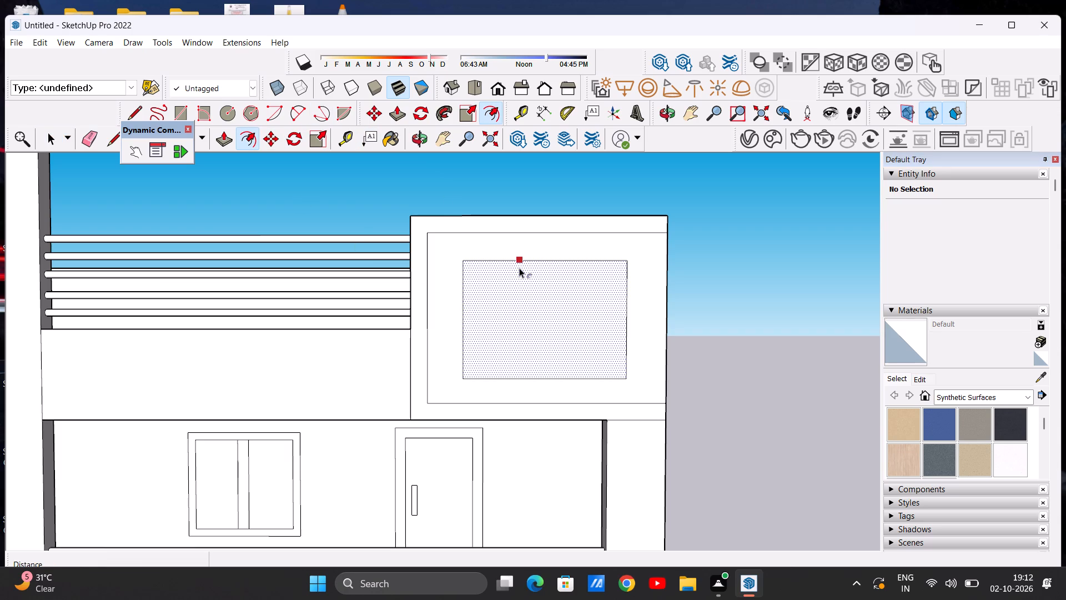
{"action": "left_click", "coordinate": [519, 268]}
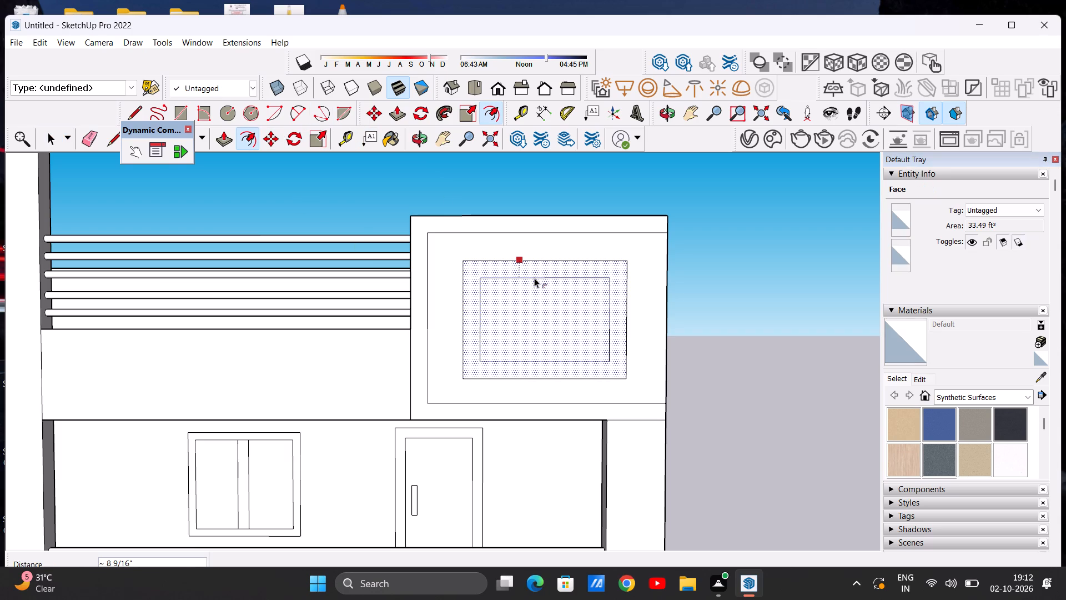
{"action": "left_click", "coordinate": [534, 278]}
{"action": "key", "text": "space"}
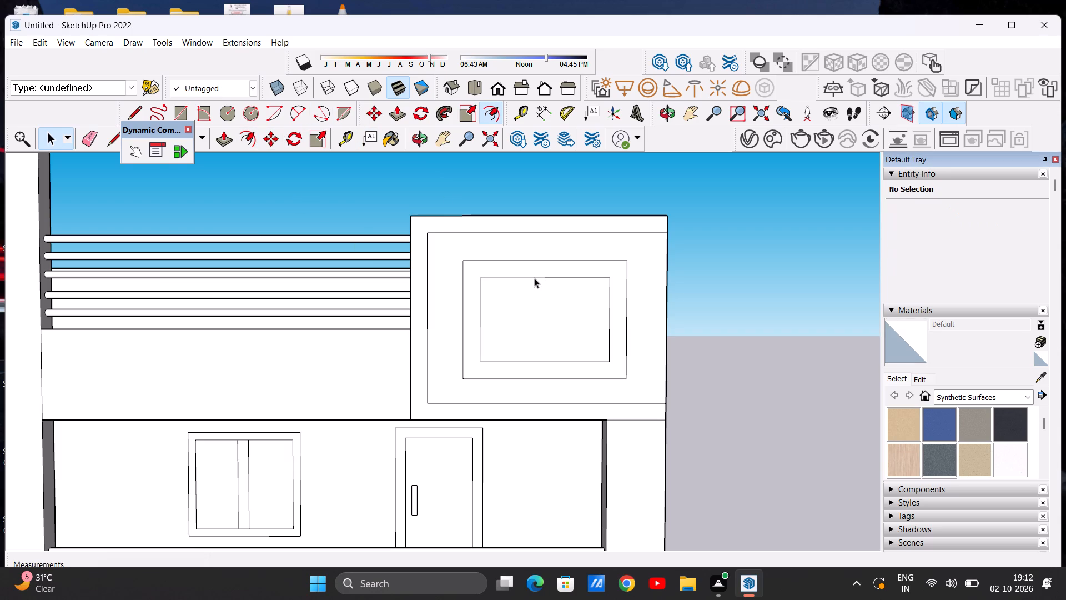
{"action": "scroll", "coordinate": [559, 269], "scroll_direction": "down", "scroll_amount": 5}
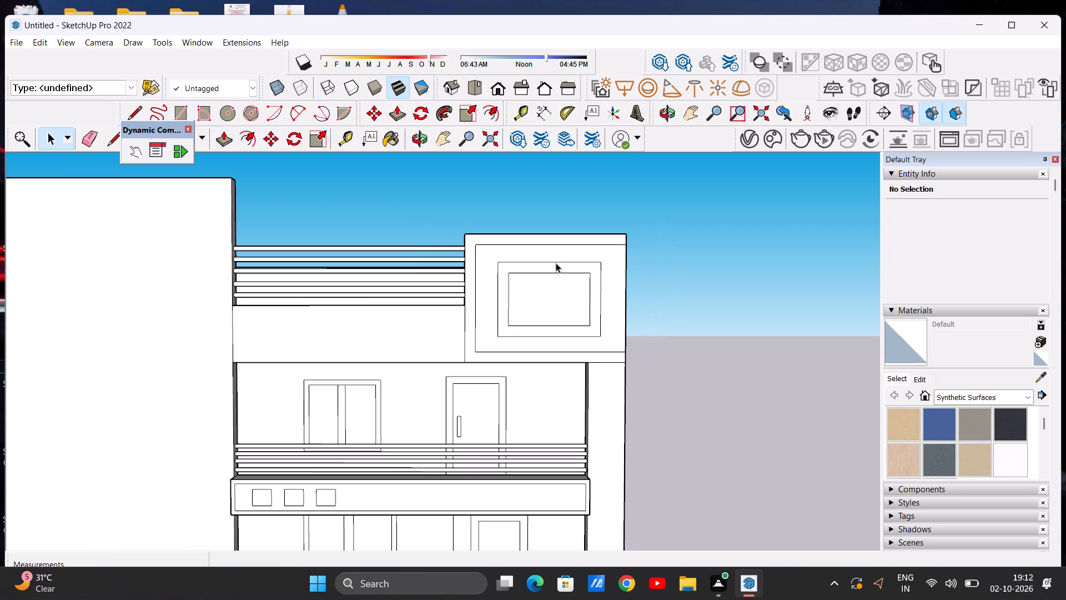
Push/Pull the outer border of the raised parapet section outward by about 5 13/16".
{"action": "scroll", "coordinate": [445, 287], "scroll_direction": "up", "scroll_amount": 2}
{"action": "middle_click_drag", "start_coordinate": [446, 288], "coordinate": [508, 301]}
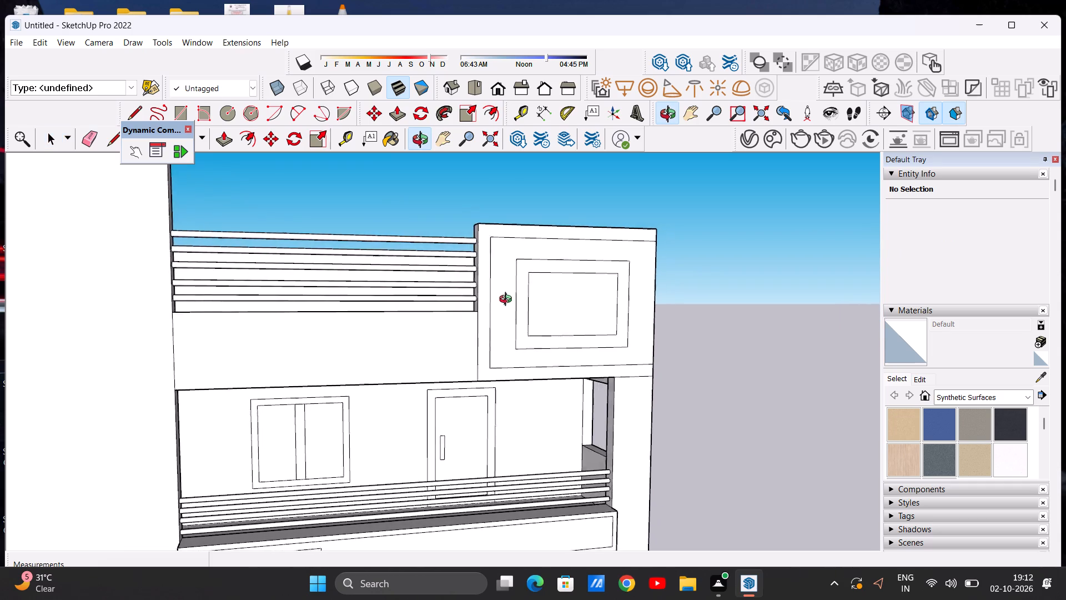
{"action": "middle_click_drag", "start_coordinate": [508, 301], "coordinate": [582, 338]}
{"action": "scroll", "coordinate": [492, 313], "scroll_direction": "up", "scroll_amount": 6}
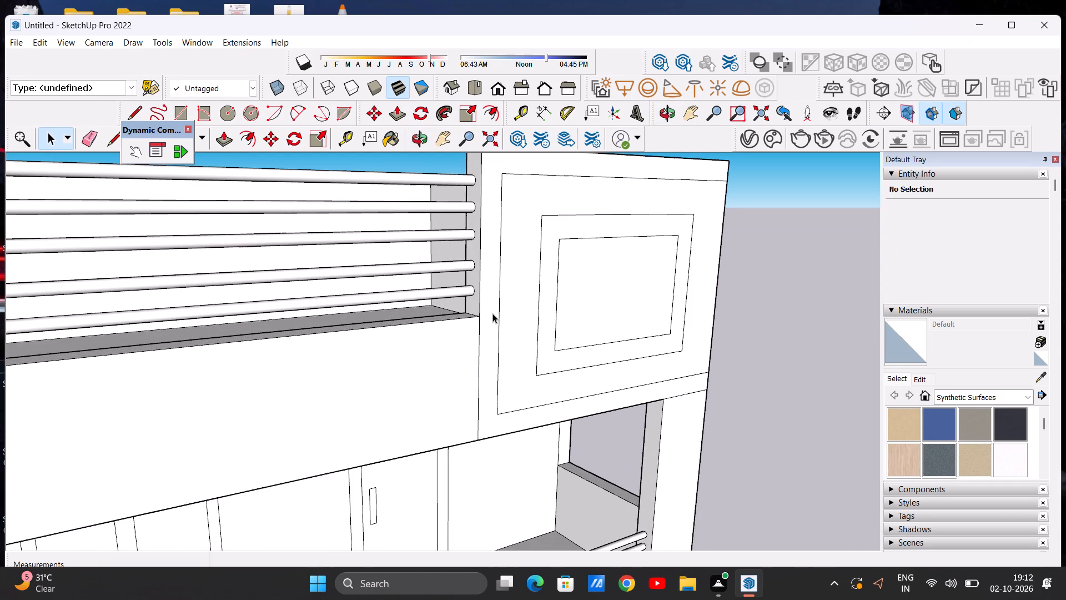
{"action": "key", "text": "p"}
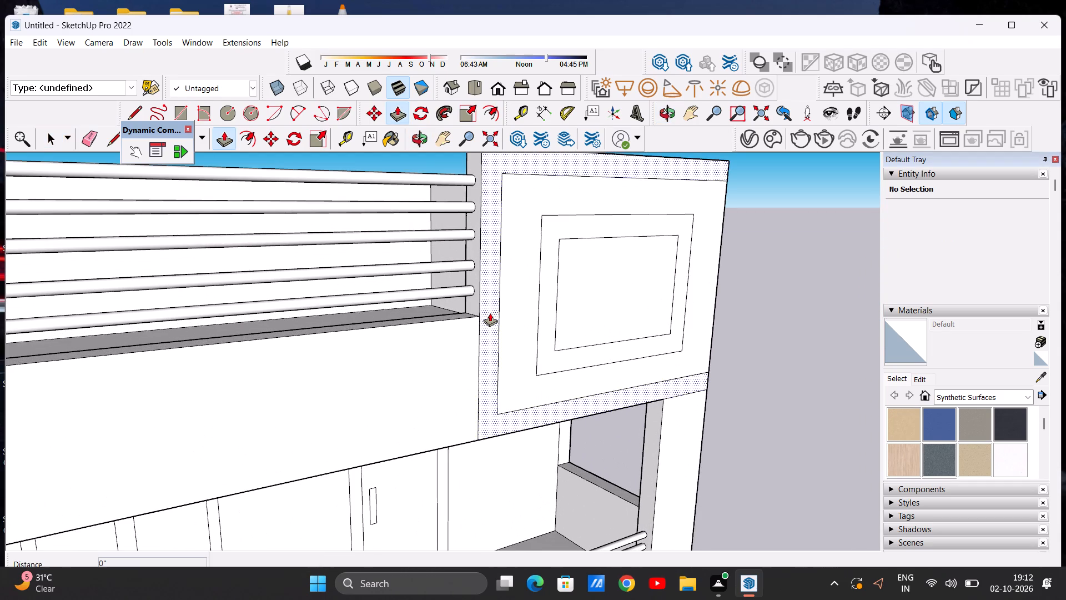
{"action": "left_click", "coordinate": [488, 313]}
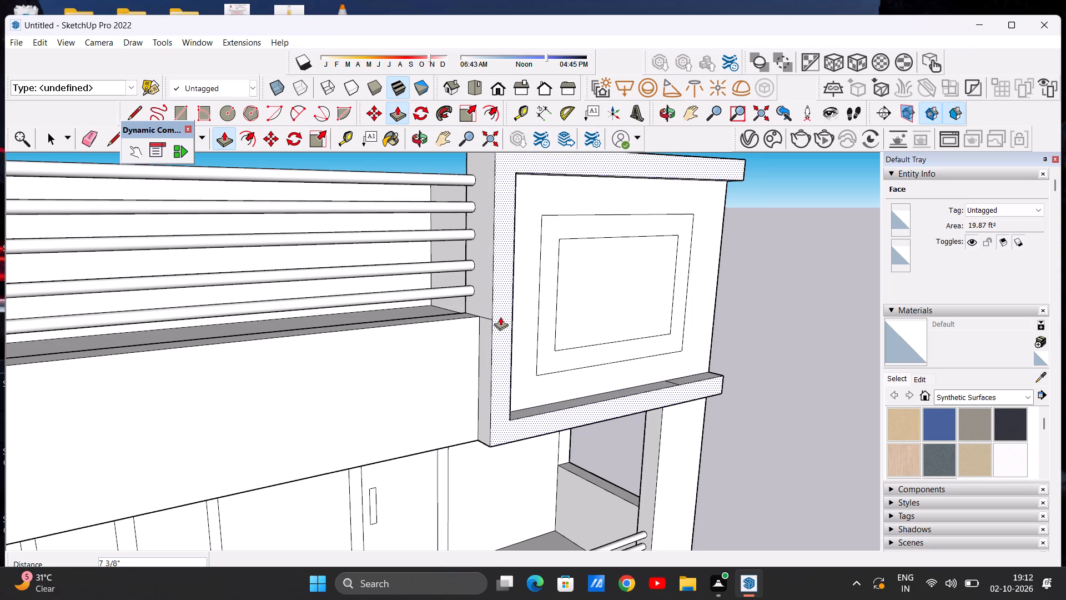
{"action": "left_click", "coordinate": [498, 314]}
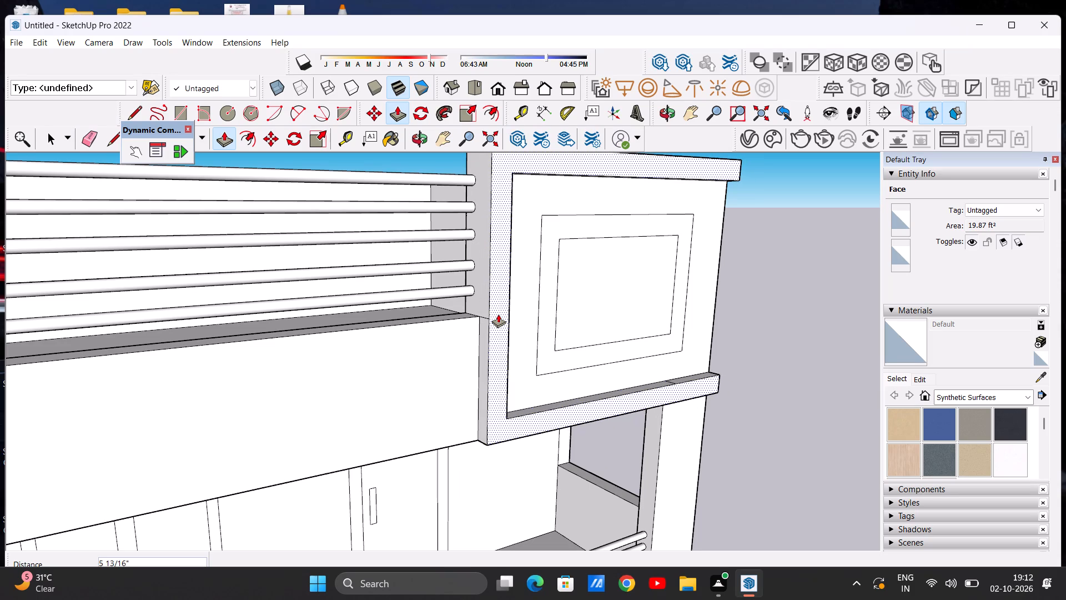
Push/Pull the rectangular frame inside the raised parapet panel outward so it projects from the panel.
{"action": "scroll", "coordinate": [544, 312], "scroll_direction": "up", "scroll_amount": 7}
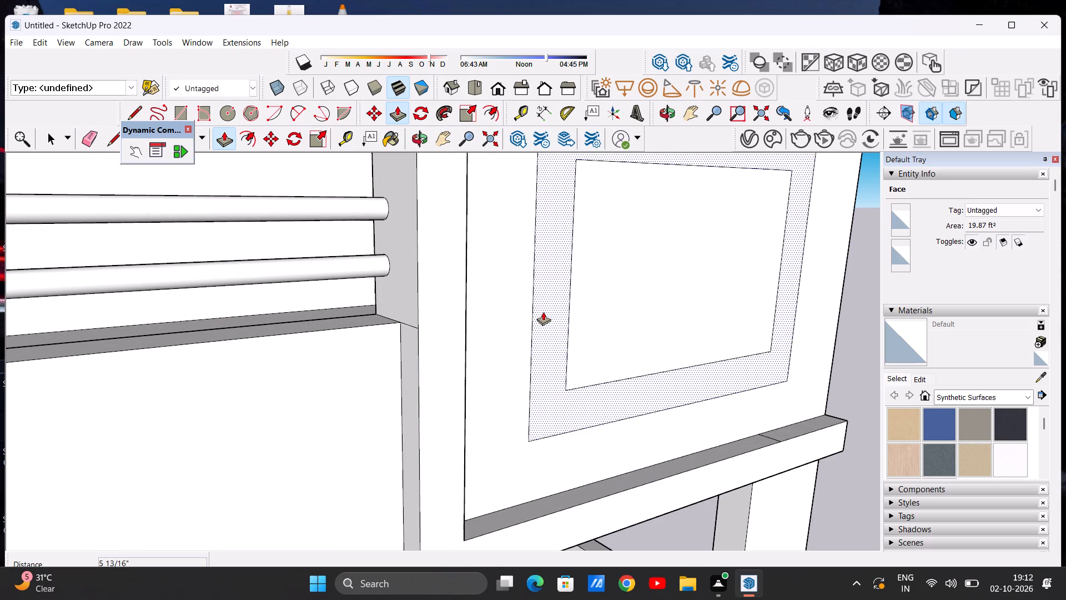
{"action": "left_click", "coordinate": [543, 312]}
{"action": "left_click", "coordinate": [558, 318]}
{"action": "key", "text": "space"}
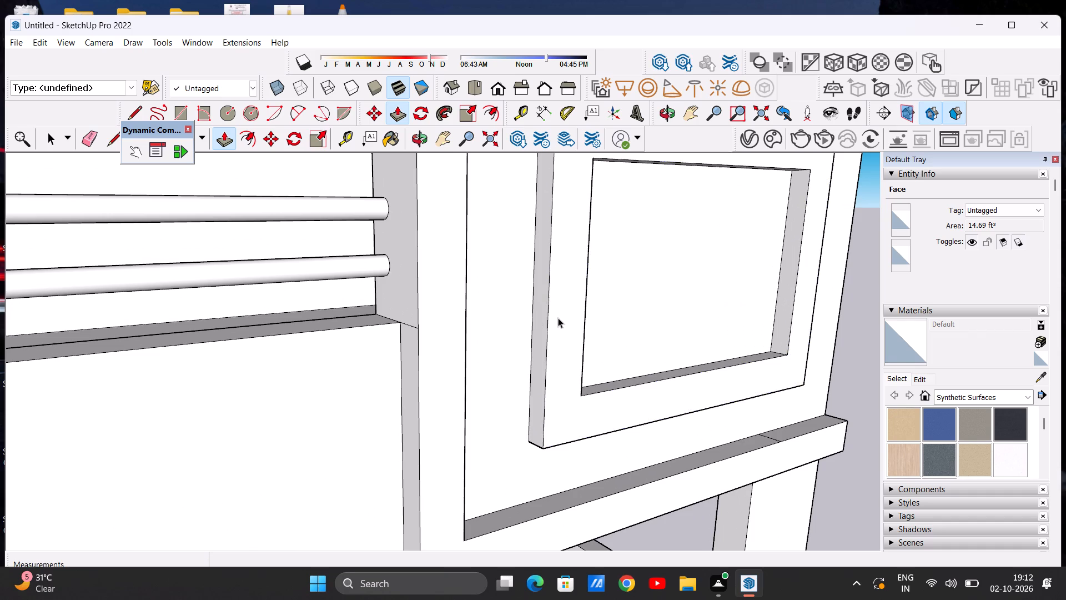
Check the raised frames against the whole elevation, and set the front view on the low parapet wall below the terrace bars.
{"action": "scroll", "coordinate": [504, 314], "scroll_direction": "down", "scroll_amount": 16}
{"action": "scroll", "coordinate": [502, 303], "scroll_direction": "up", "scroll_amount": 1}
{"action": "scroll", "coordinate": [502, 303], "scroll_direction": "down", "scroll_amount": 2}
{"action": "middle_click_drag", "start_coordinate": [507, 309], "coordinate": [455, 287]}
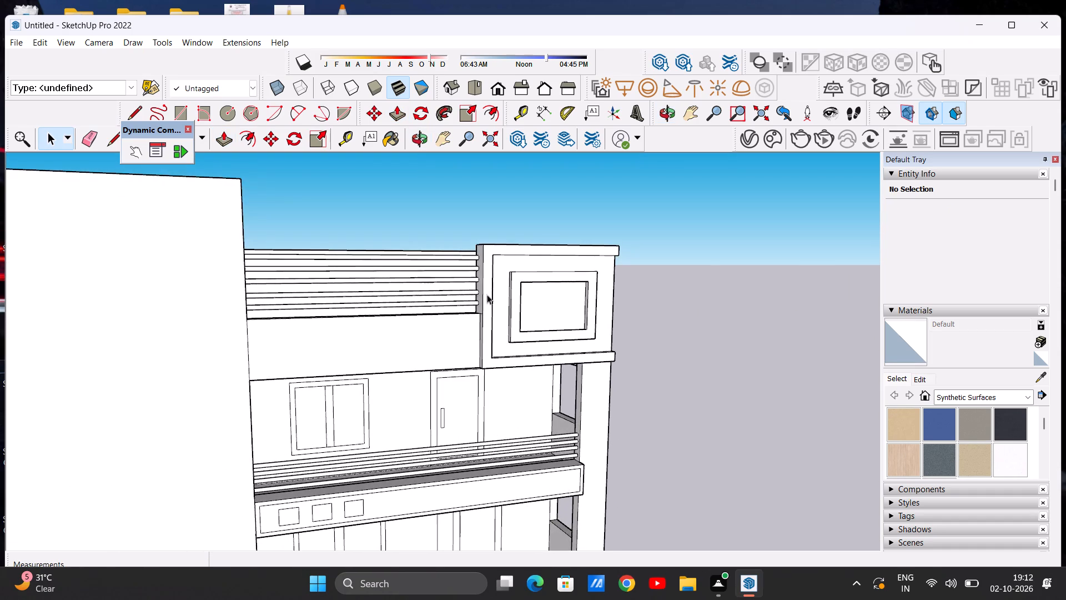
{"action": "scroll", "coordinate": [516, 295], "scroll_direction": "down", "scroll_amount": 5}
{"action": "middle_click_drag", "start_coordinate": [525, 310], "coordinate": [491, 294]}
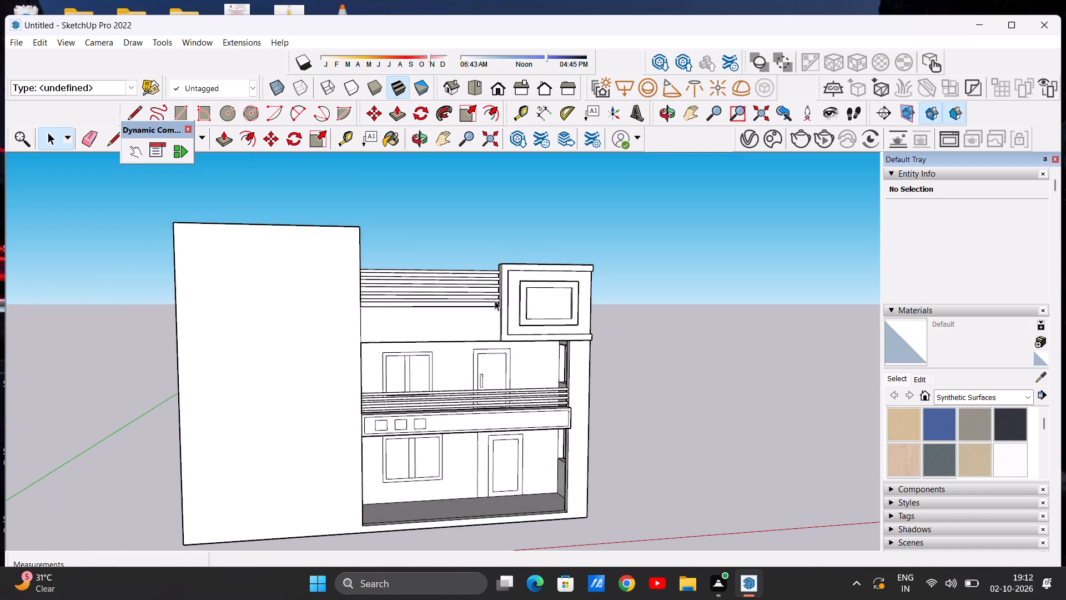
{"action": "scroll", "coordinate": [511, 310], "scroll_direction": "down", "scroll_amount": 5}
{"action": "scroll", "coordinate": [444, 322], "scroll_direction": "up", "scroll_amount": 8}
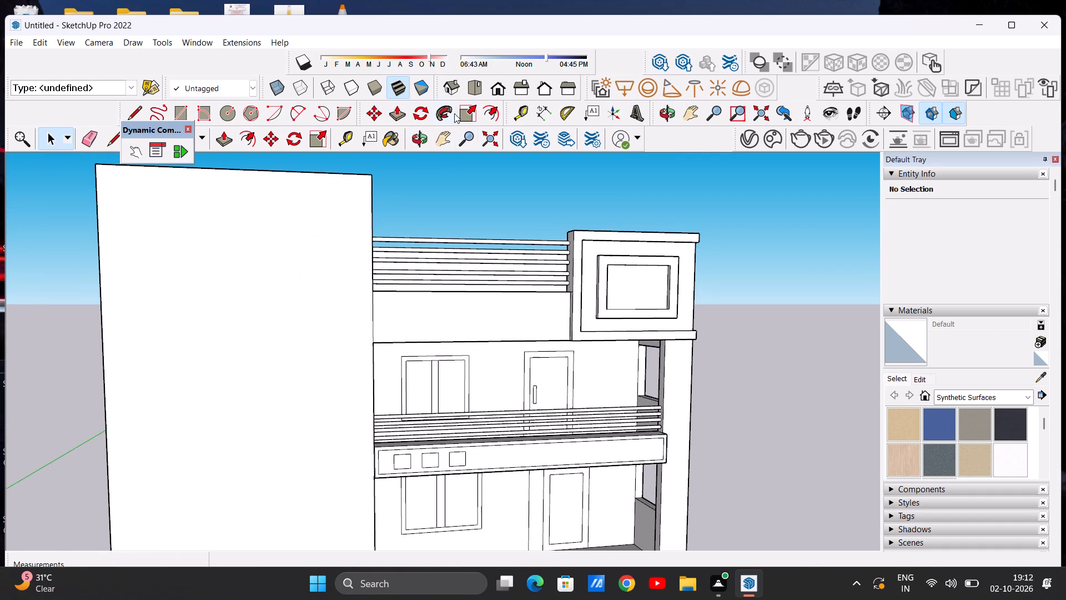
{"action": "left_click", "coordinate": [495, 87]}
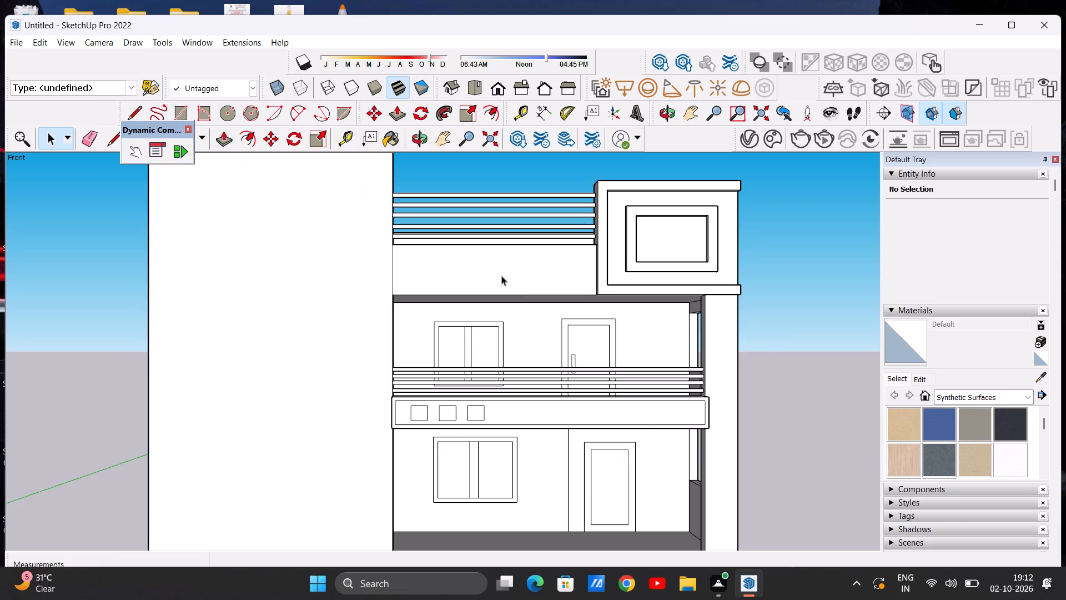
{"action": "scroll", "coordinate": [449, 249], "scroll_direction": "up", "scroll_amount": 6}
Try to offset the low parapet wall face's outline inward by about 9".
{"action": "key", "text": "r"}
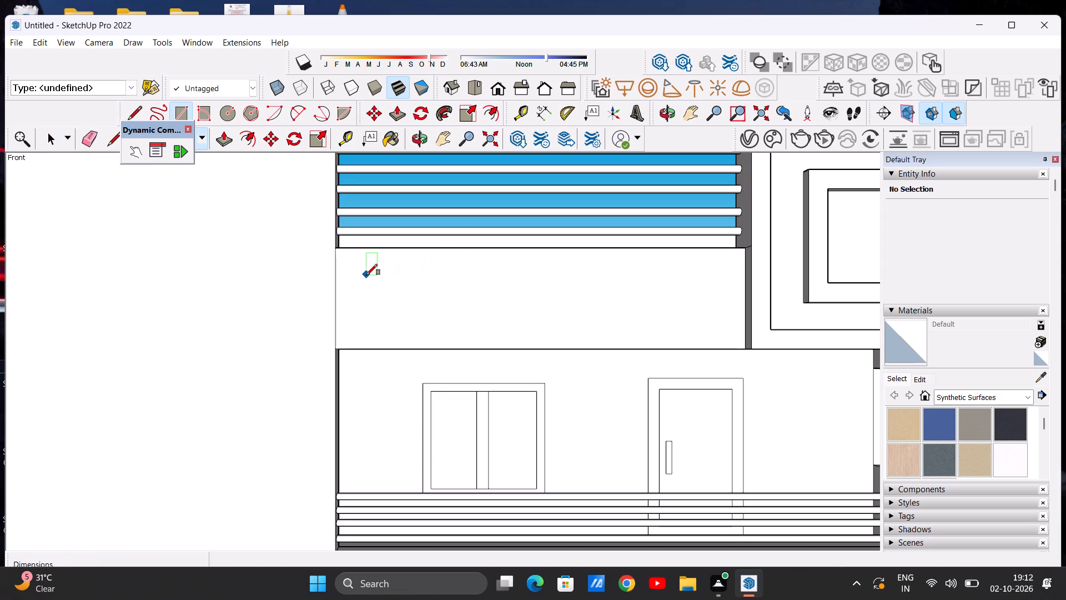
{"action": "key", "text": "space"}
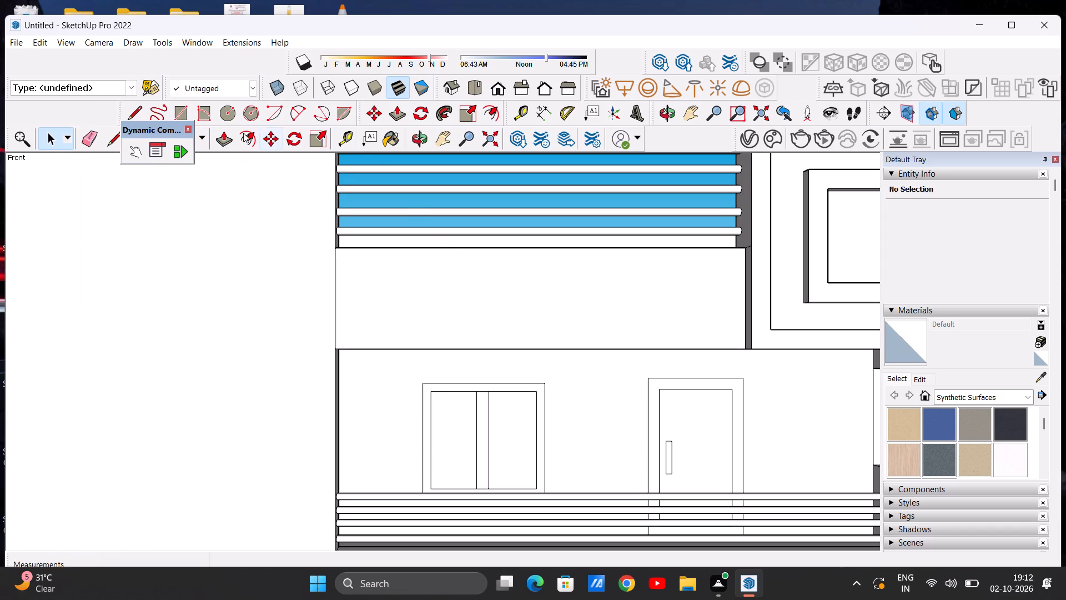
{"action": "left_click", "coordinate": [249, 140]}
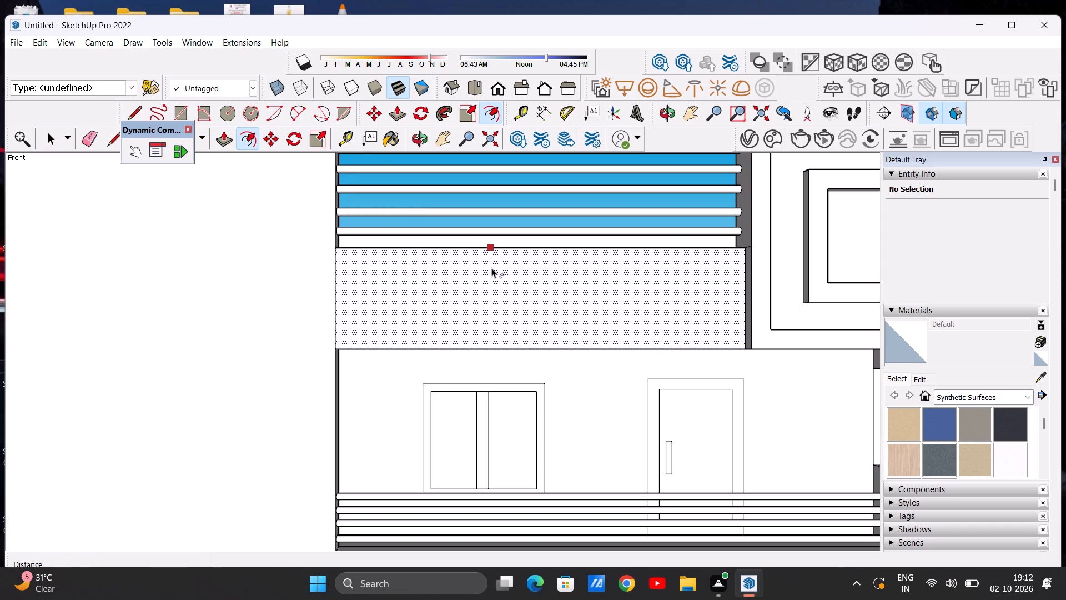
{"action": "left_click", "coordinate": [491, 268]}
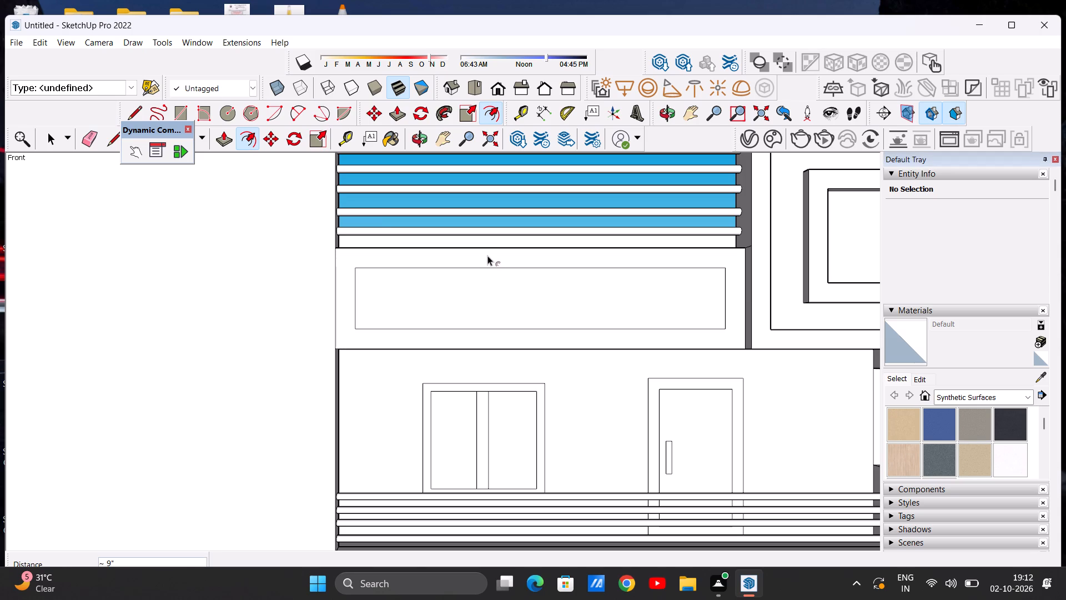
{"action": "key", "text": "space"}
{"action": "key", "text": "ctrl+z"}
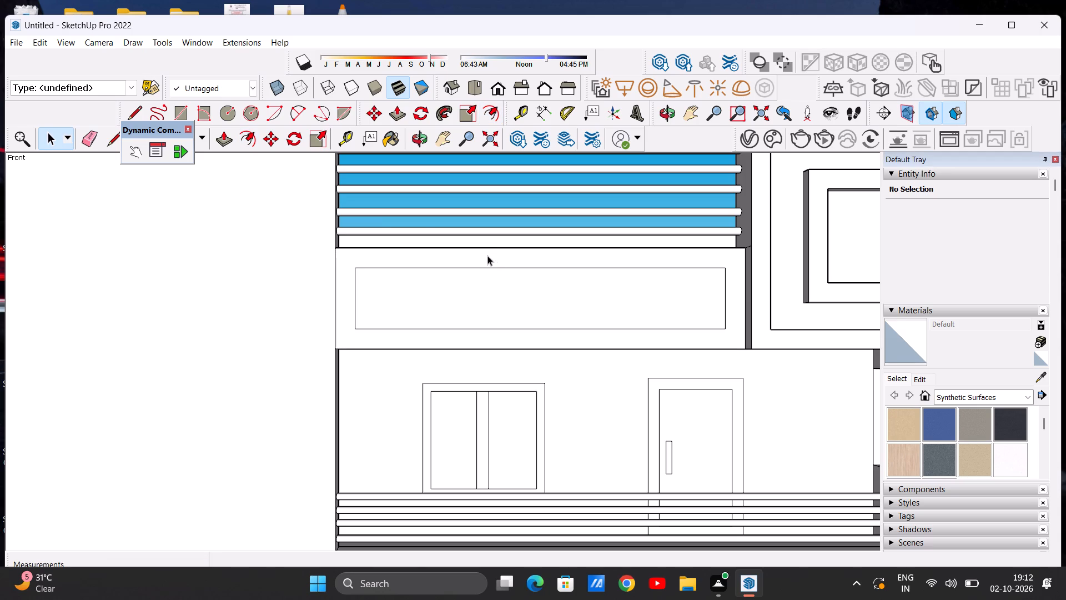
Offset the outline of the low parapet wall face inward by about 4 3/4".
{"action": "left_click", "coordinate": [254, 139]}
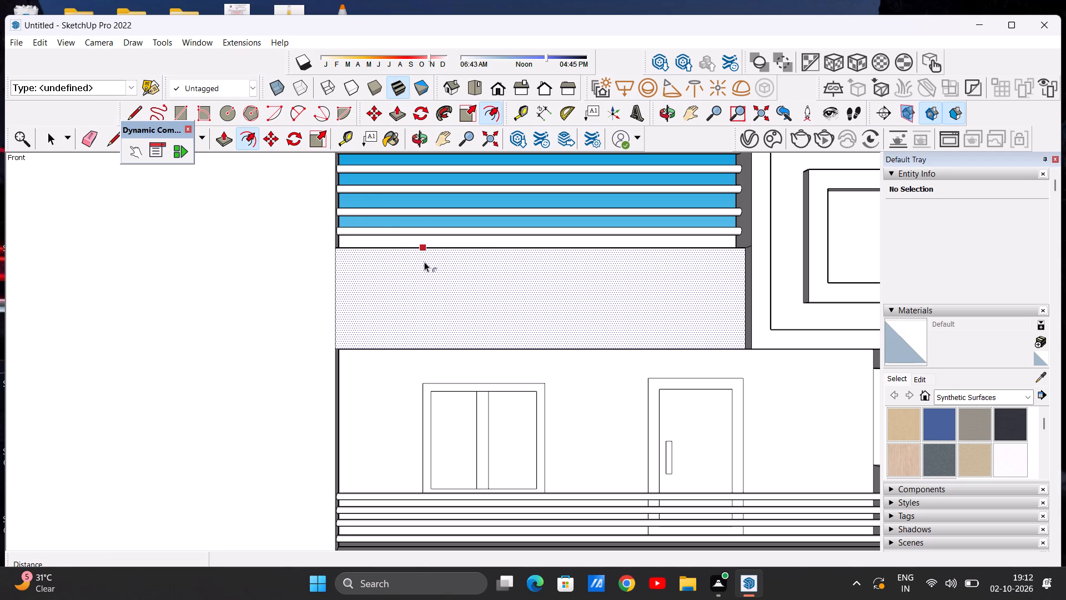
{"action": "left_click", "coordinate": [424, 262]}
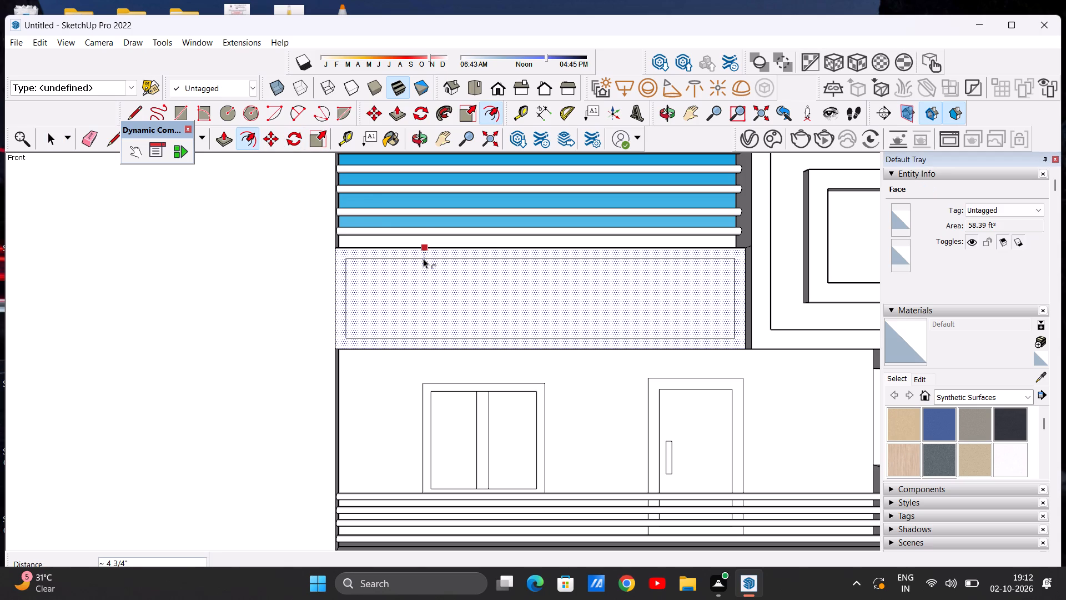
{"action": "left_click", "coordinate": [423, 258]}
{"action": "key", "text": "space"}
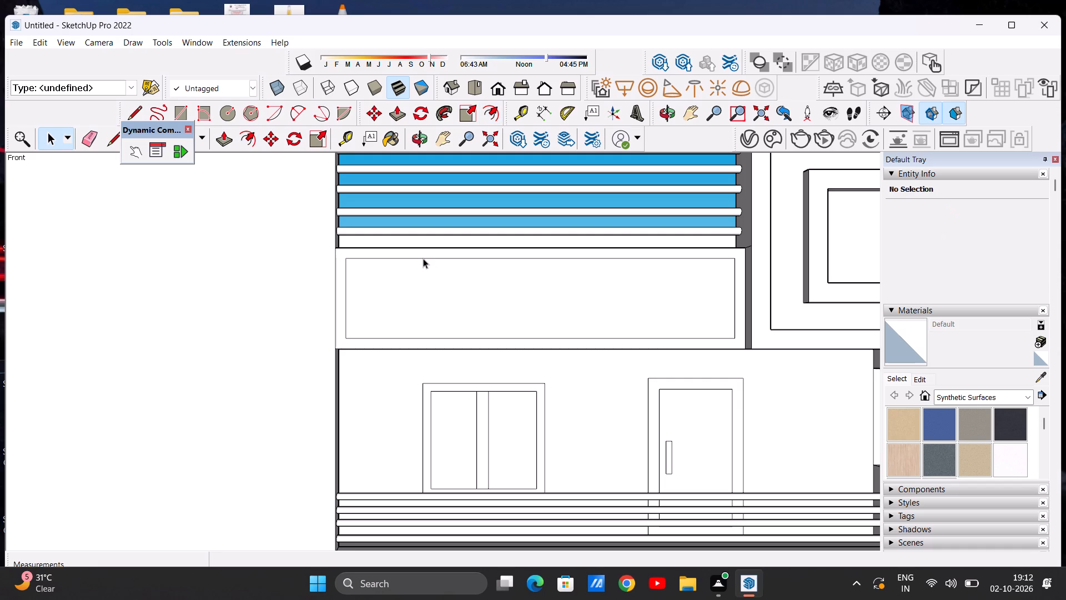
Draw a rectangle inside the low parapet's offset panel, starting near its upper corner beside the tall front wall.
{"action": "scroll", "coordinate": [401, 286], "scroll_direction": "down", "scroll_amount": 3}
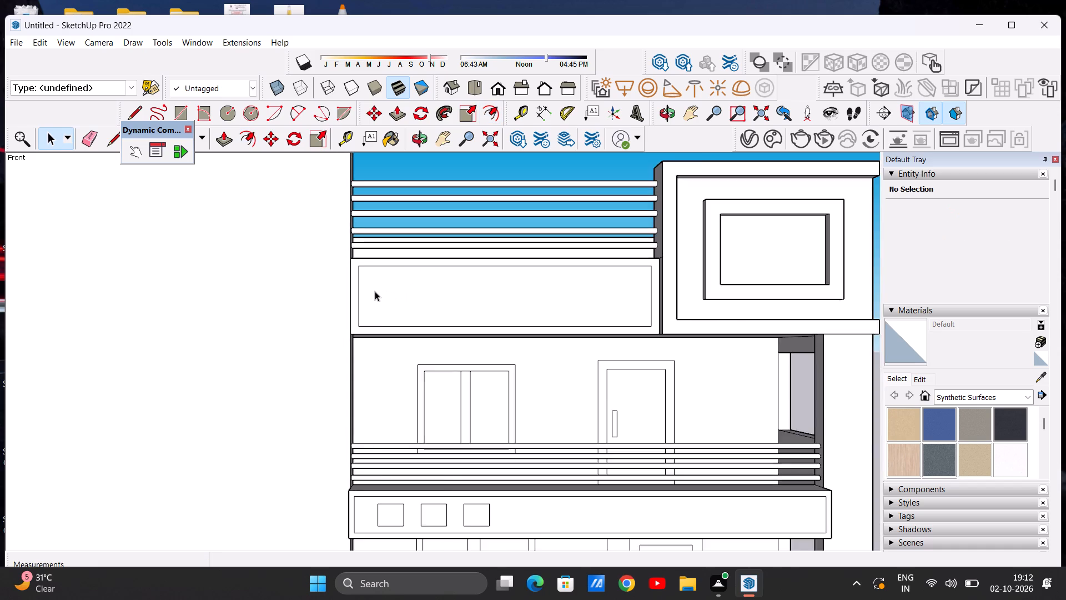
{"action": "scroll", "coordinate": [375, 291], "scroll_direction": "up", "scroll_amount": 2}
{"action": "scroll", "coordinate": [424, 286], "scroll_direction": "up", "scroll_amount": 3}
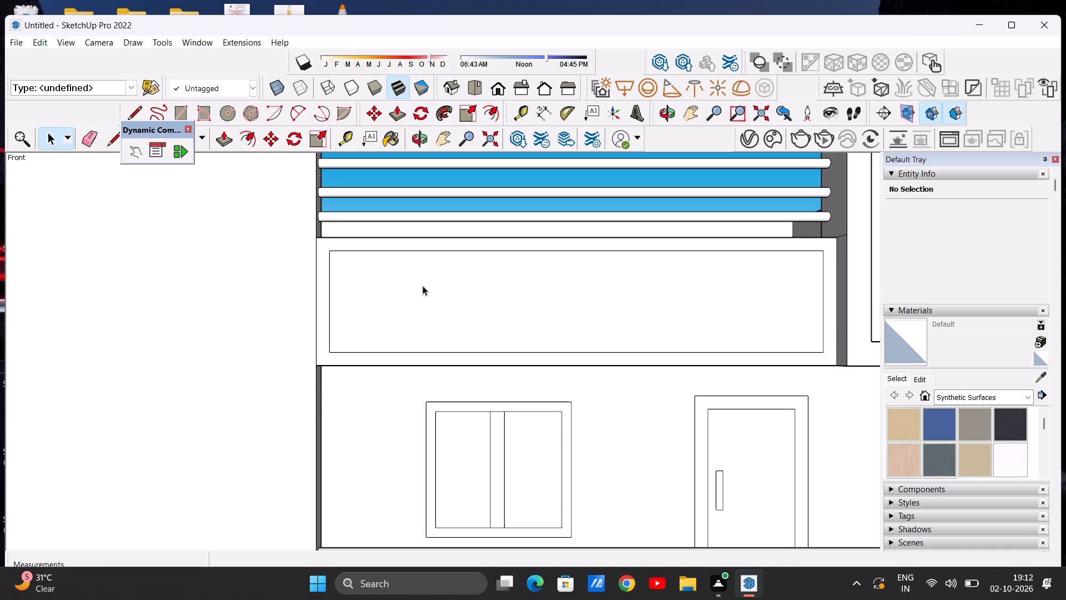
{"action": "key", "text": "r"}
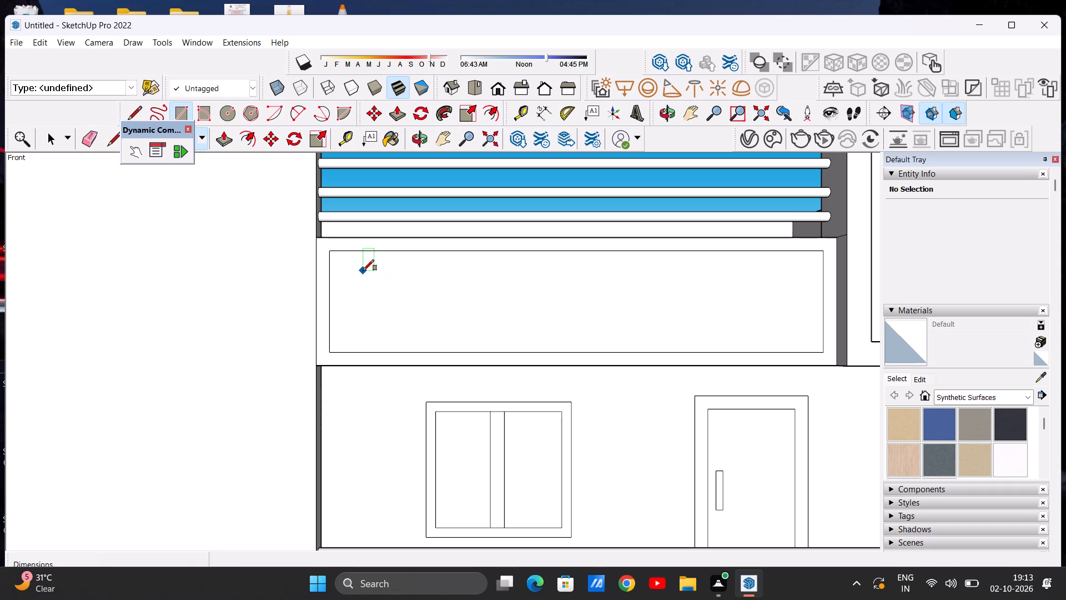
{"action": "left_click", "coordinate": [366, 270]}
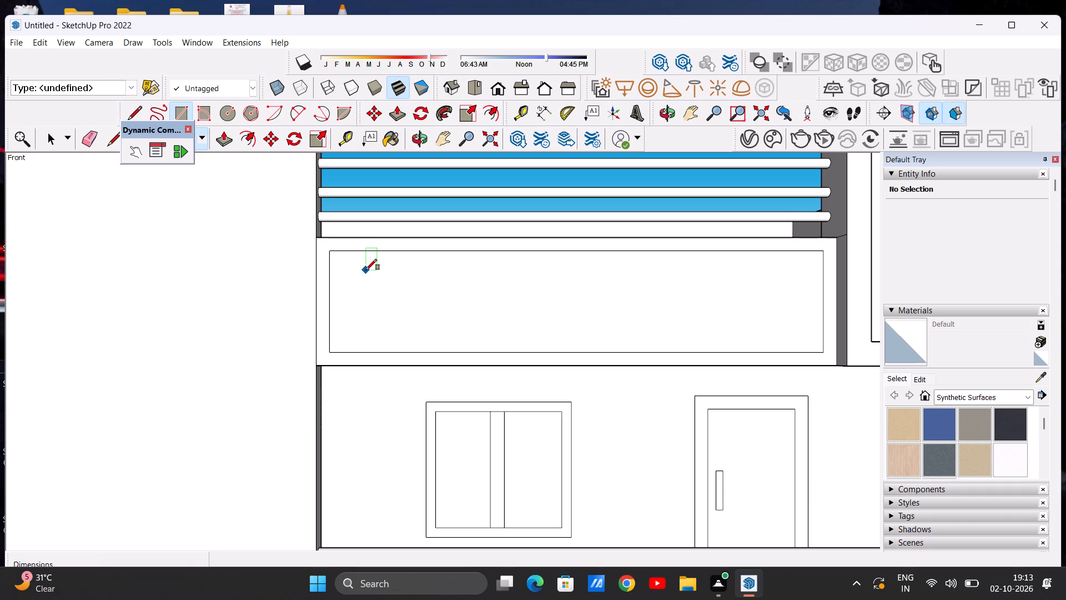
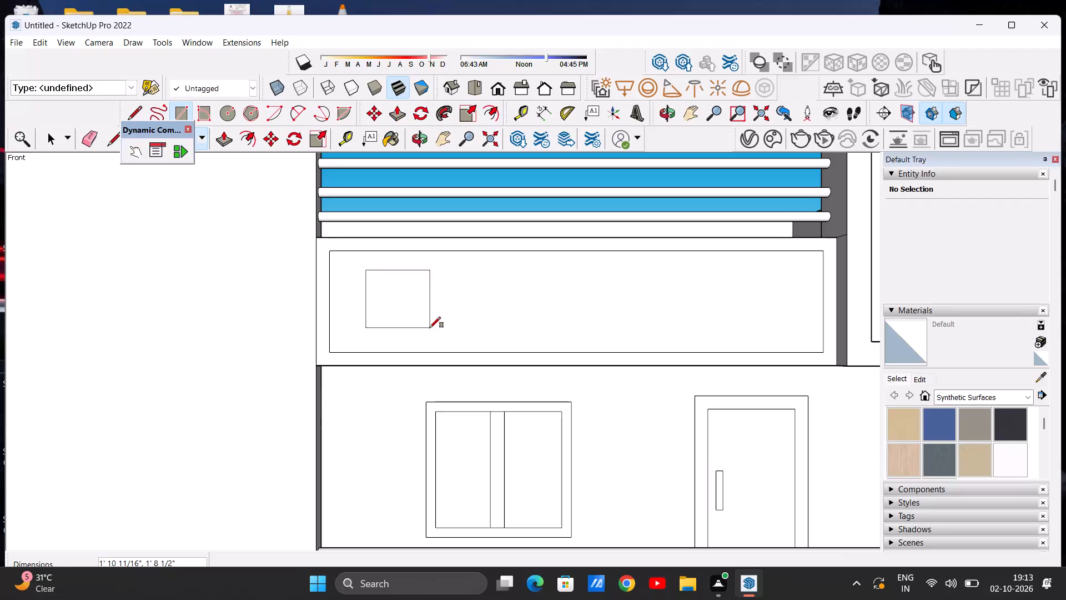
Undo the last square drawn on the upper parapet panel.
{"action": "key", "text": "space"}
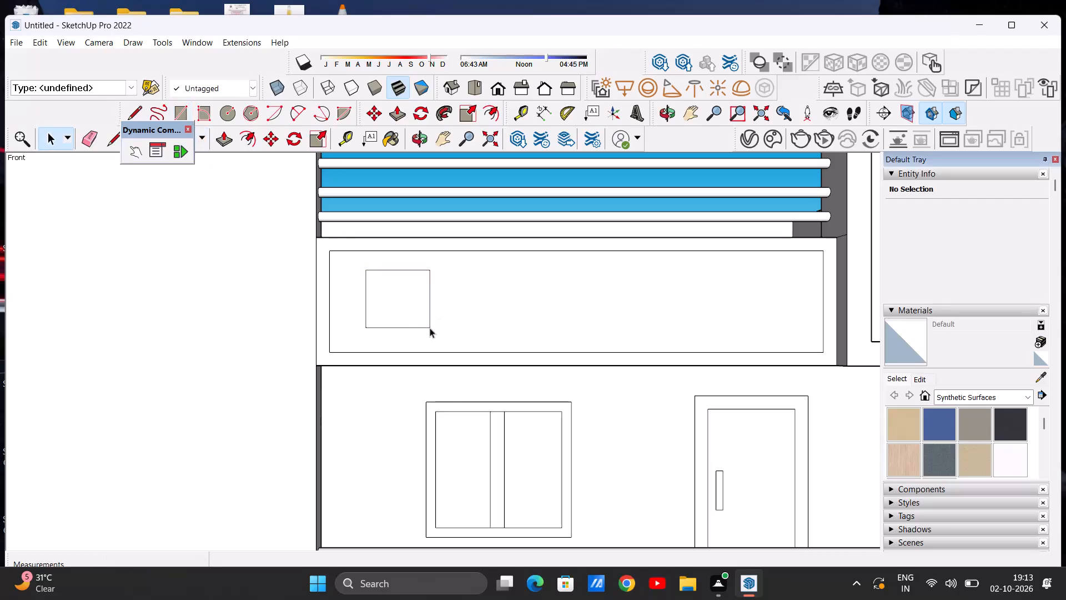
{"action": "scroll", "coordinate": [409, 308], "scroll_direction": "down", "scroll_amount": 12}
{"action": "scroll", "coordinate": [421, 306], "scroll_direction": "up", "scroll_amount": 2}
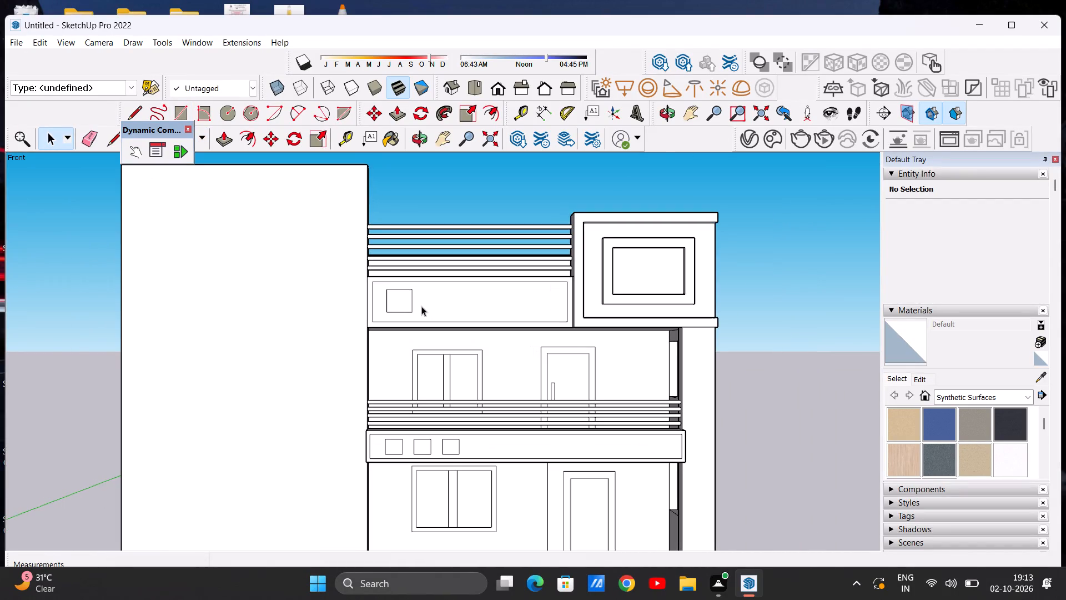
{"action": "scroll", "coordinate": [422, 306], "scroll_direction": "up", "scroll_amount": 2}
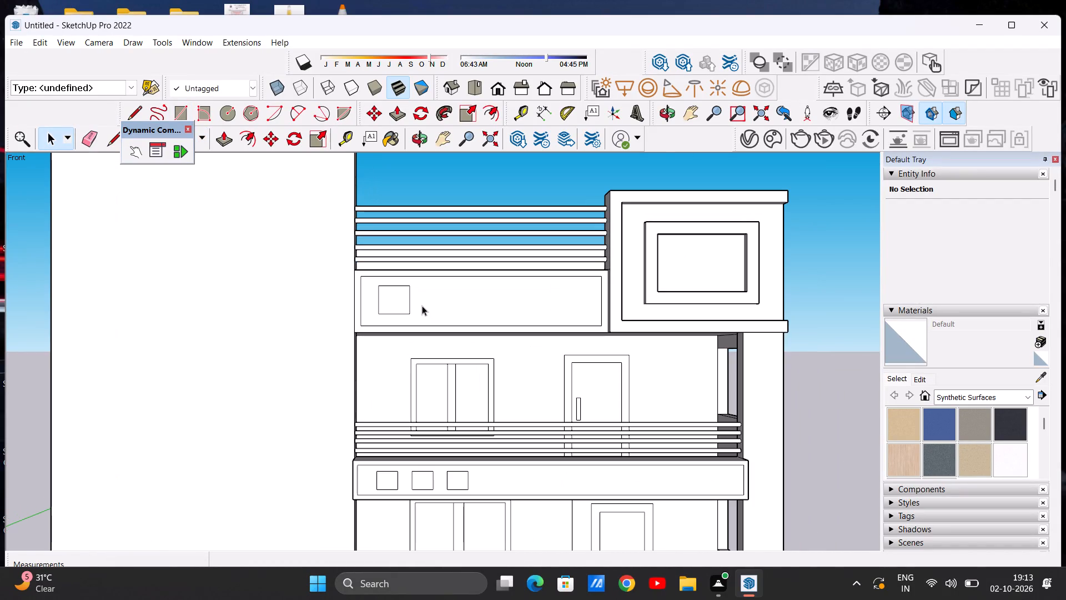
{"action": "key", "text": "ctrl+z"}
Draw a square about 1' 8" per side near the tower end of the upper parapet's inset panel.
{"action": "scroll", "coordinate": [431, 298], "scroll_direction": "up", "scroll_amount": 2}
{"action": "key", "text": "r"}
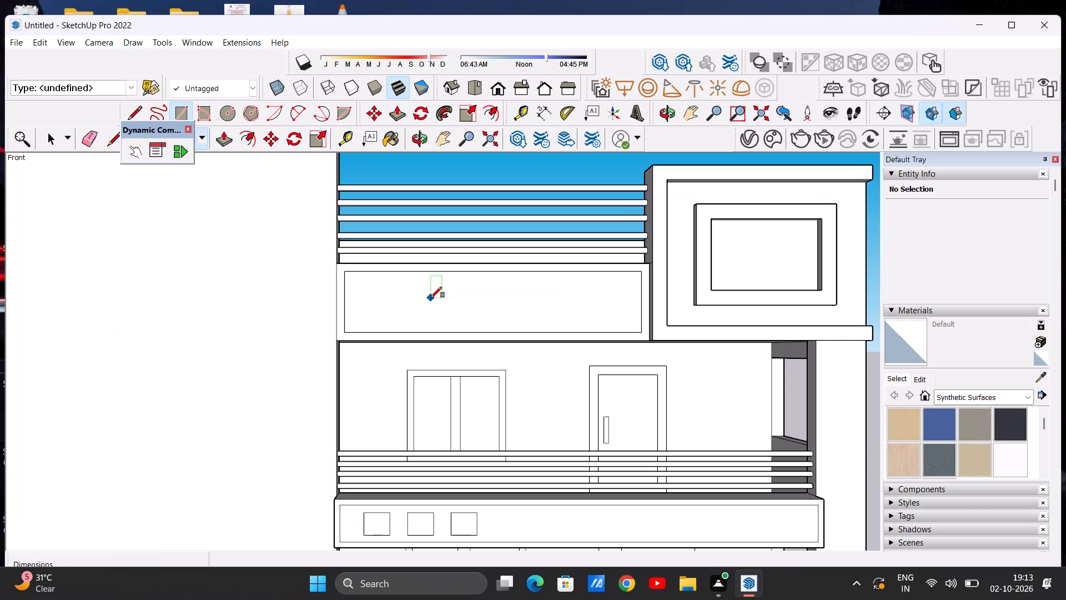
{"action": "scroll", "coordinate": [372, 289], "scroll_direction": "up", "scroll_amount": 5}
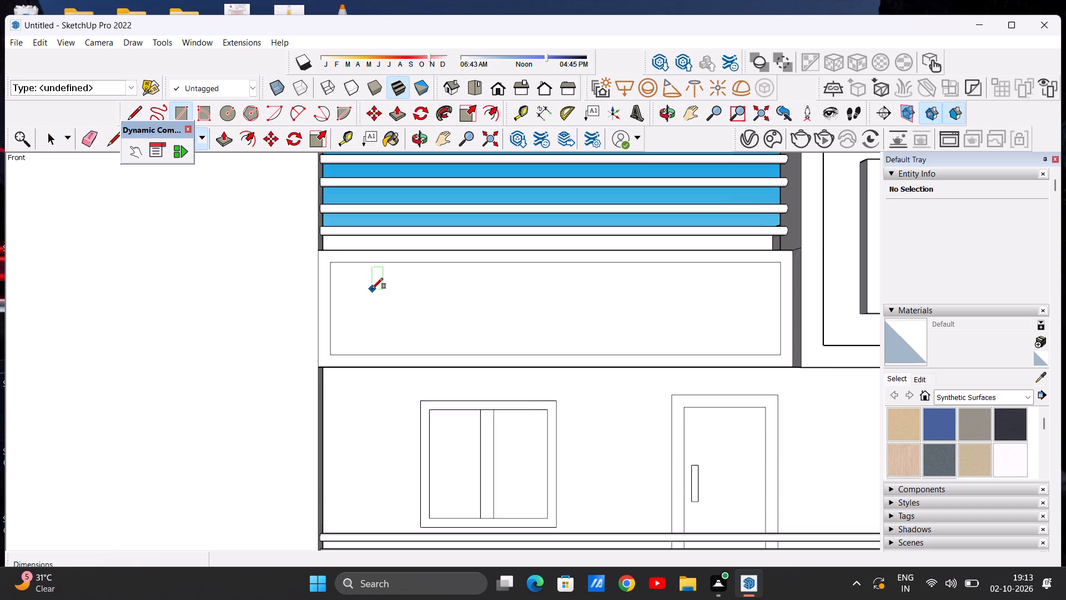
{"action": "left_click", "coordinate": [360, 277]}
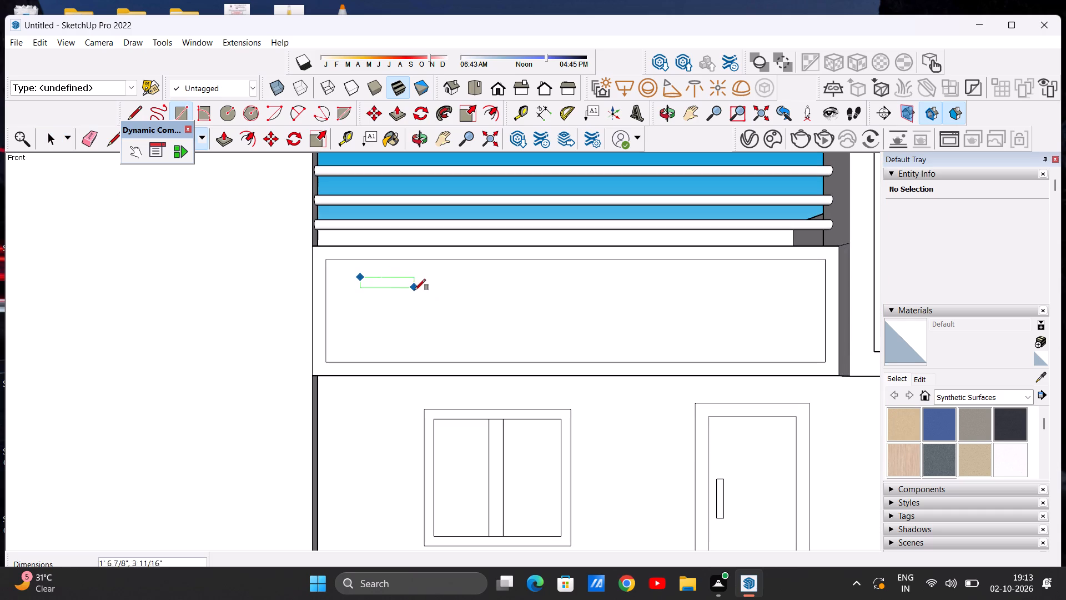
{"action": "left_click", "coordinate": [414, 334]}
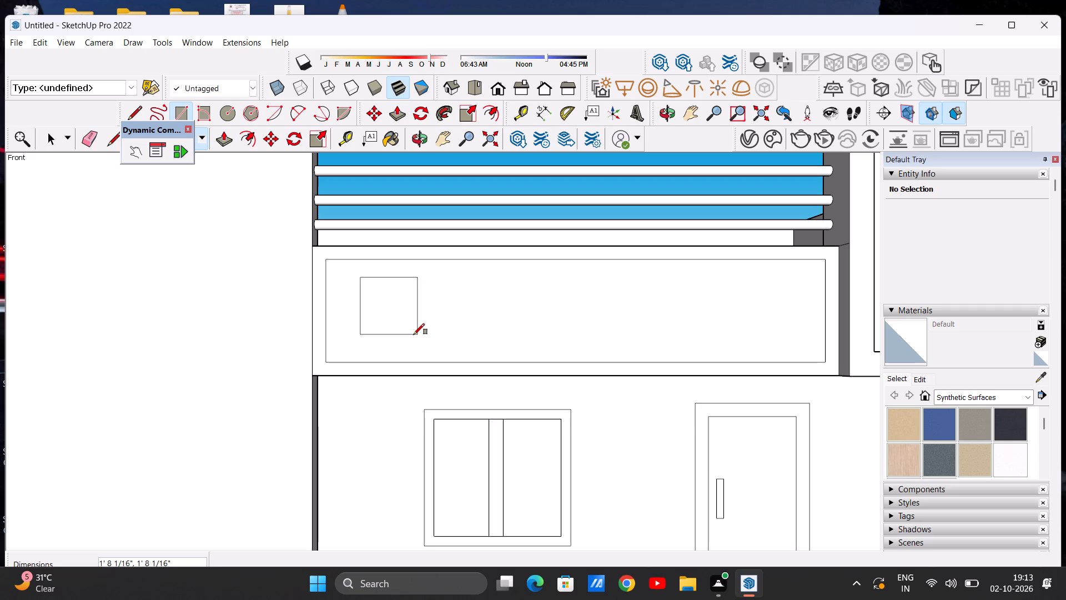
{"action": "key", "text": "space"}
Copy the square twice horizontally along the upper parapet panel, making a row of three spaced about 2' 9" apart.
{"action": "double_click", "coordinate": [402, 315]}
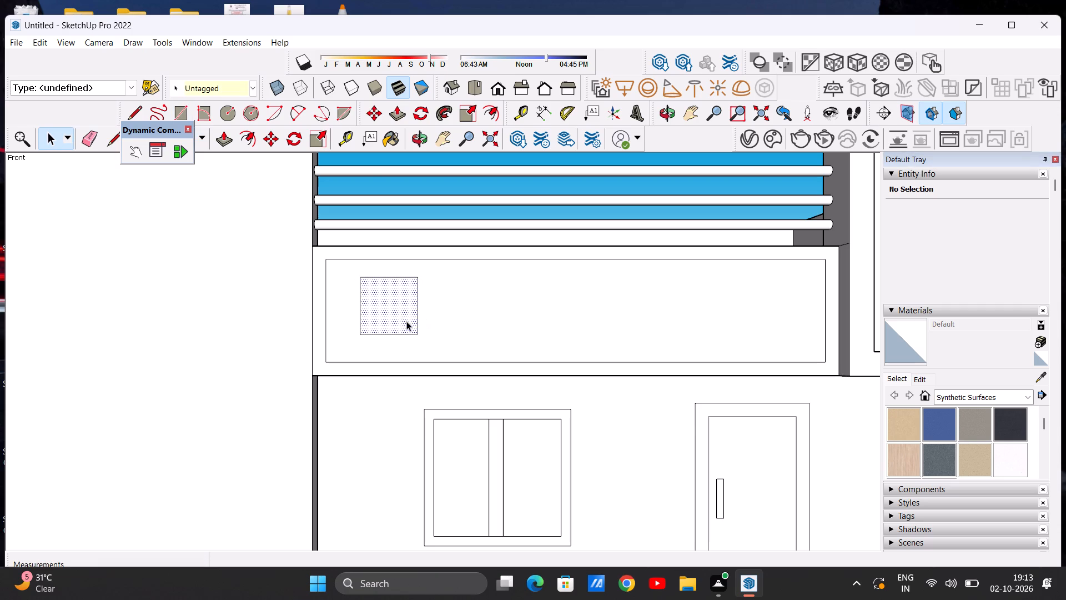
{"action": "left_click", "coordinate": [269, 143]}
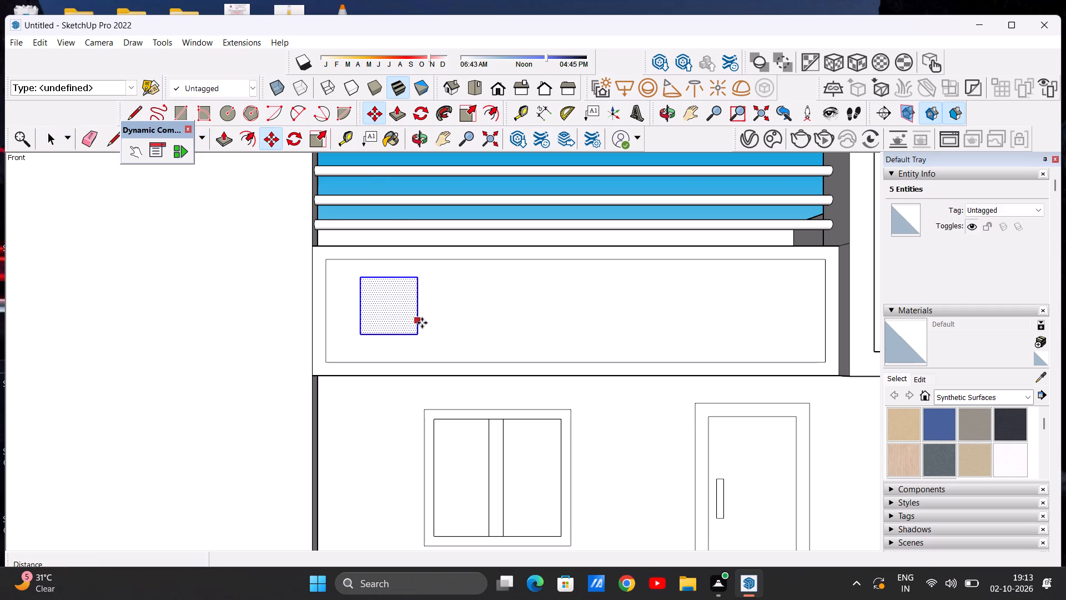
{"action": "left_click", "coordinate": [415, 334]}
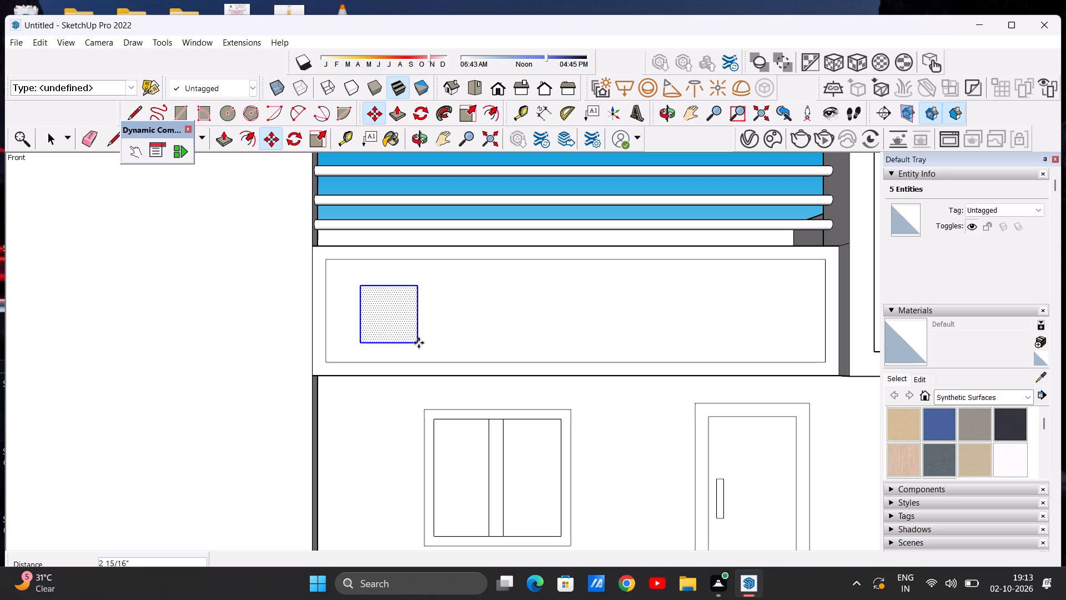
{"action": "left_click", "coordinate": [418, 342]}
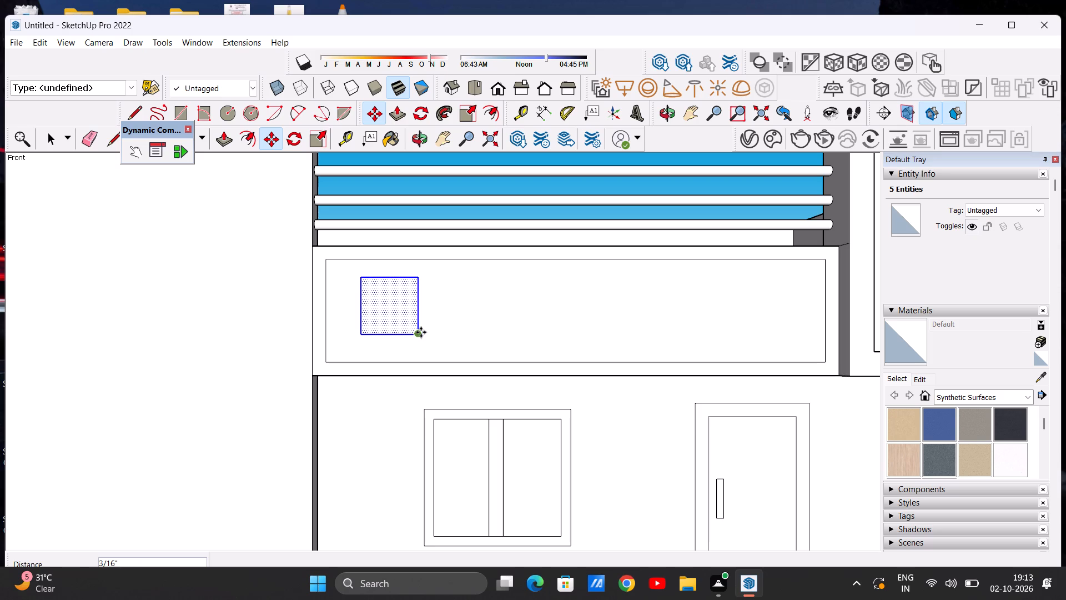
{"action": "left_click", "coordinate": [421, 332]}
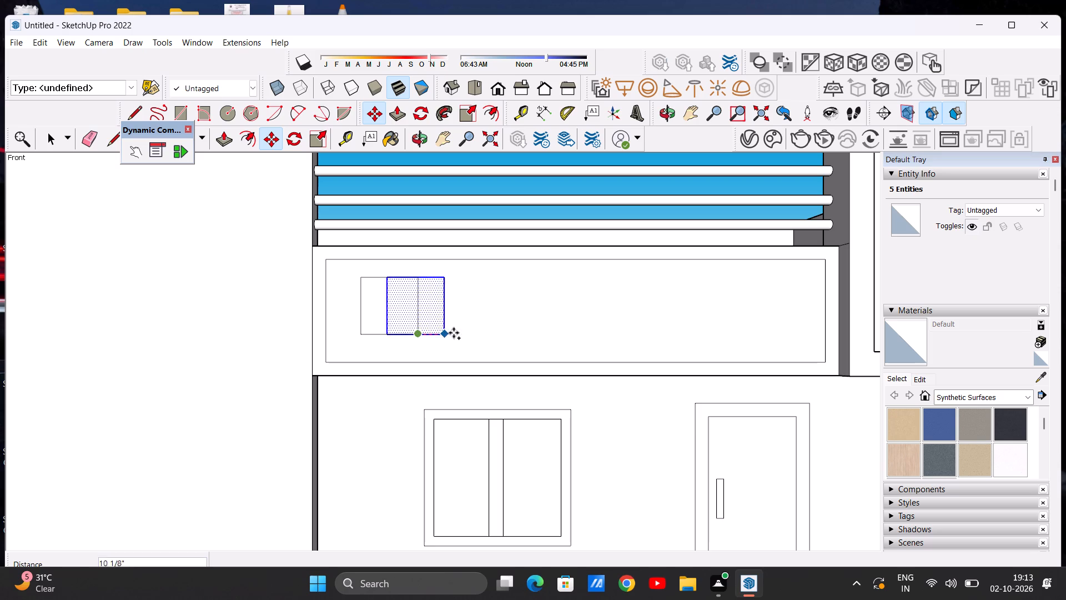
{"action": "left_click", "coordinate": [512, 333]}
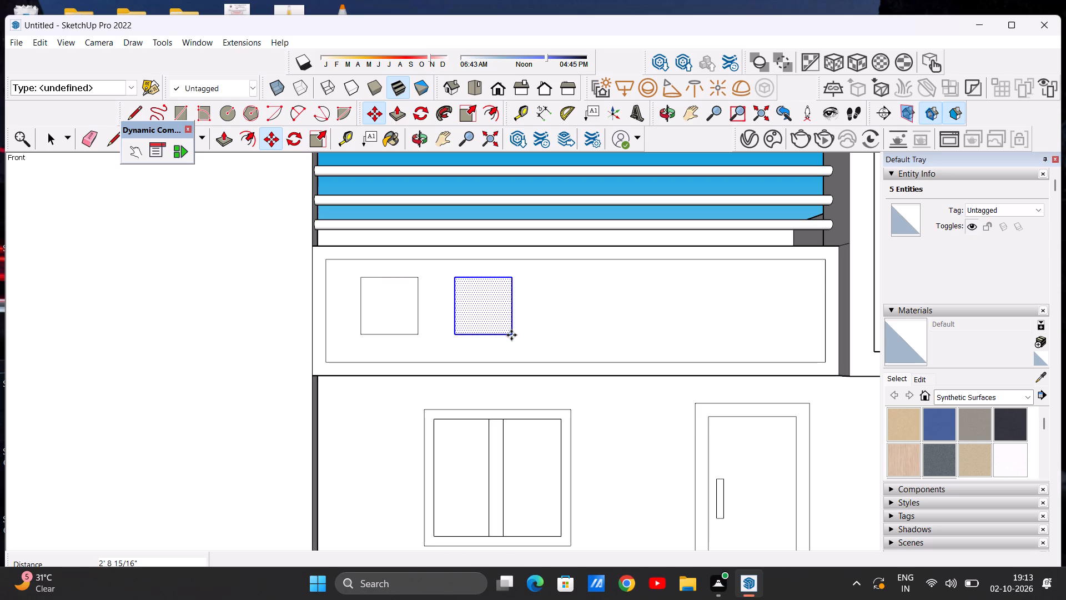
{"action": "left_click", "coordinate": [511, 335]}
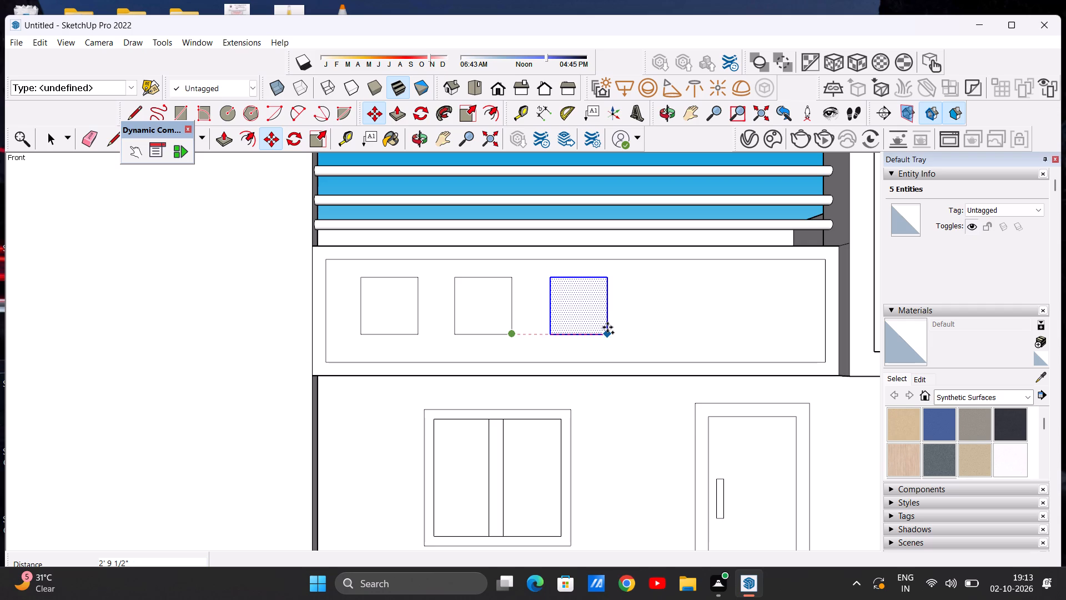
{"action": "left_click", "coordinate": [607, 327]}
{"action": "key", "text": "space"}
{"action": "scroll", "coordinate": [480, 313], "scroll_direction": "down", "scroll_amount": 14}
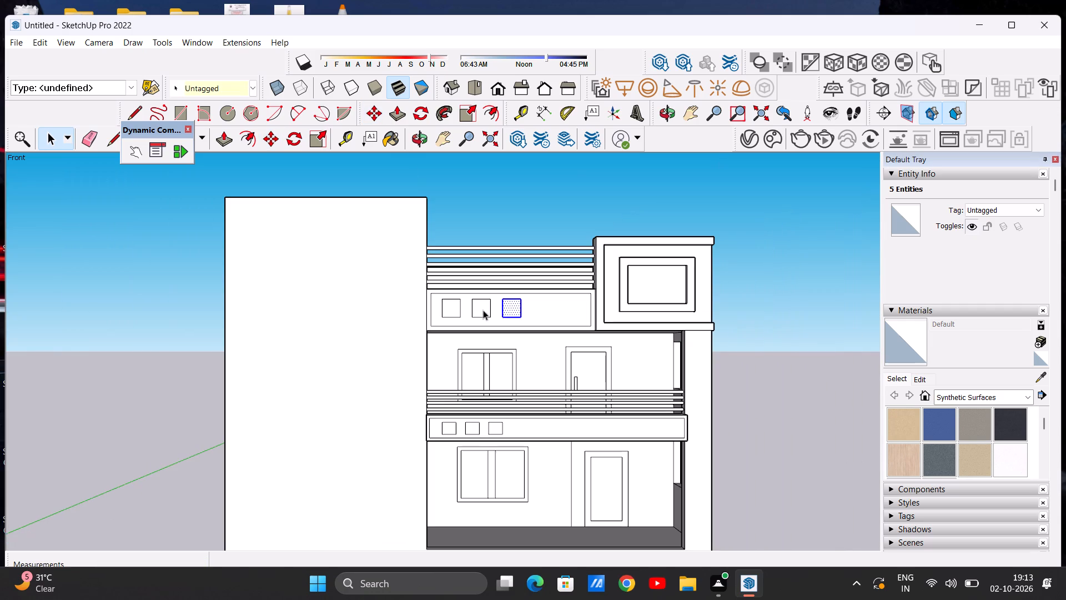
{"action": "left_click", "coordinate": [757, 314]}
Examine the front elevation, comparing the parapet squares on both floors and the blank face of the tall block.
{"action": "scroll", "coordinate": [457, 307], "scroll_direction": "down", "scroll_amount": 4}
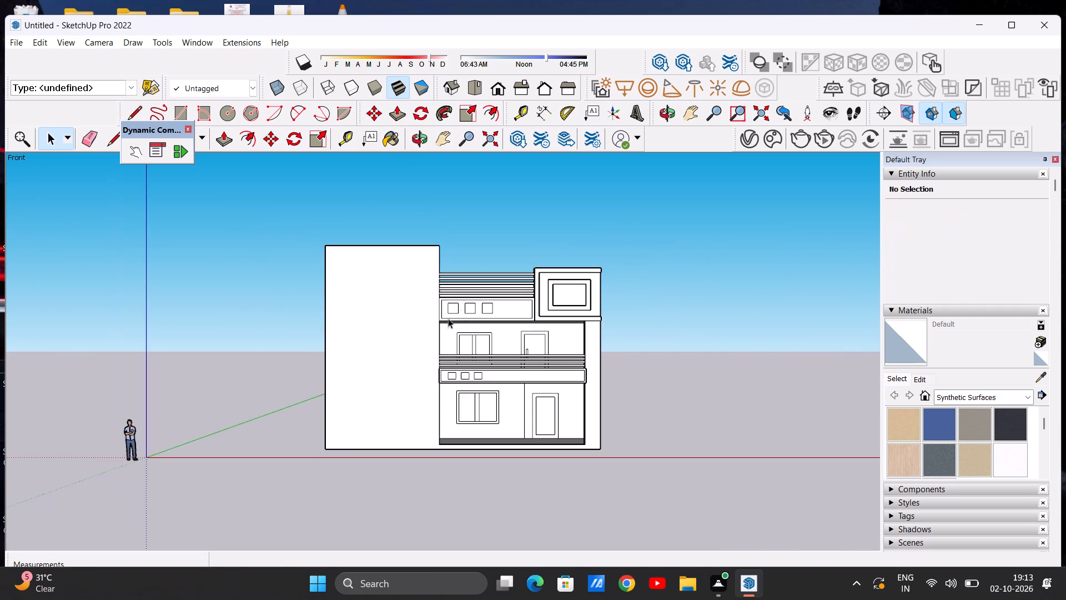
{"action": "scroll", "coordinate": [462, 303], "scroll_direction": "up", "scroll_amount": 7}
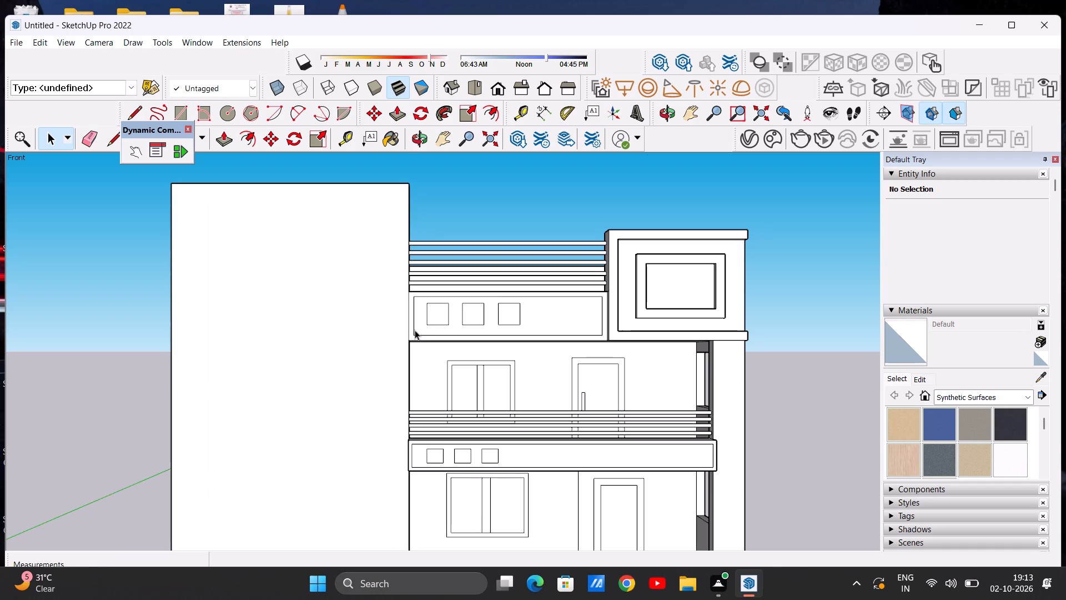
{"action": "scroll", "coordinate": [416, 332], "scroll_direction": "down", "scroll_amount": 5}
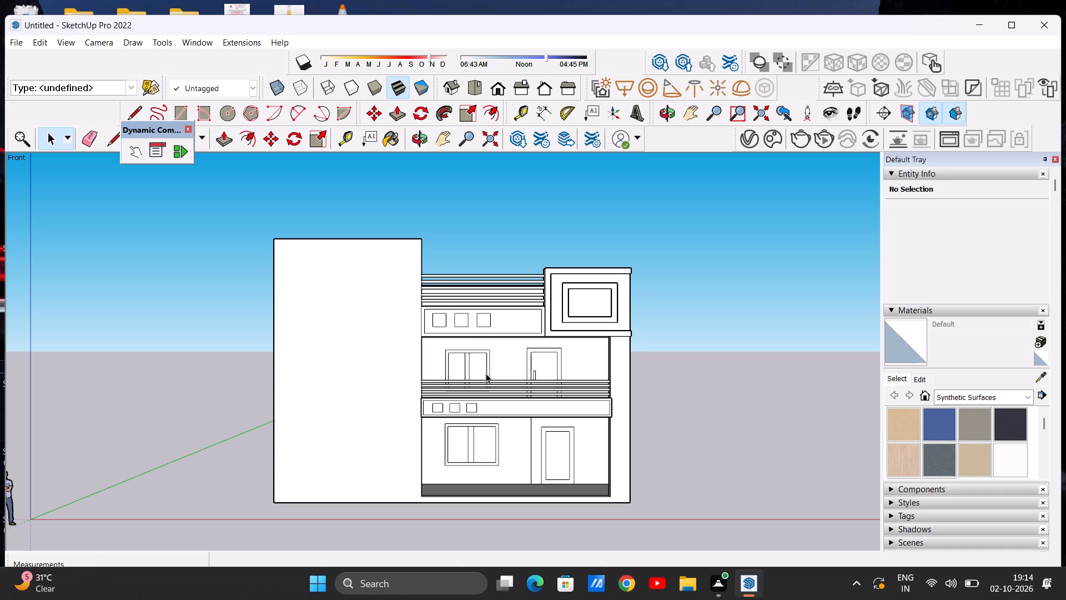
{"action": "scroll", "coordinate": [415, 416], "scroll_direction": "up", "scroll_amount": 3}
{"action": "scroll", "coordinate": [438, 410], "scroll_direction": "down", "scroll_amount": 3}
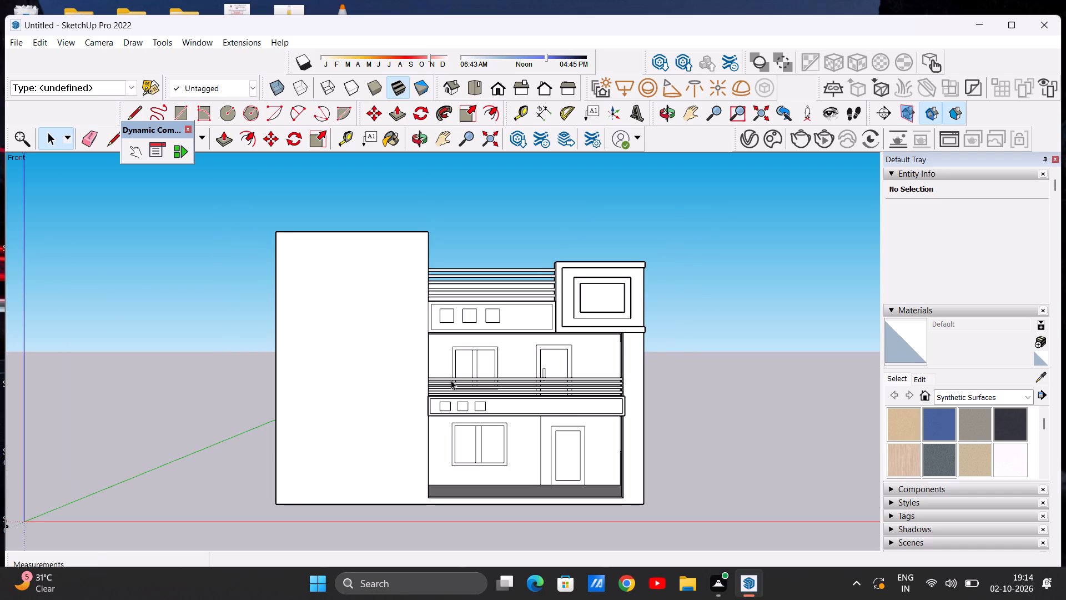
{"action": "scroll", "coordinate": [451, 380], "scroll_direction": "down", "scroll_amount": 2}
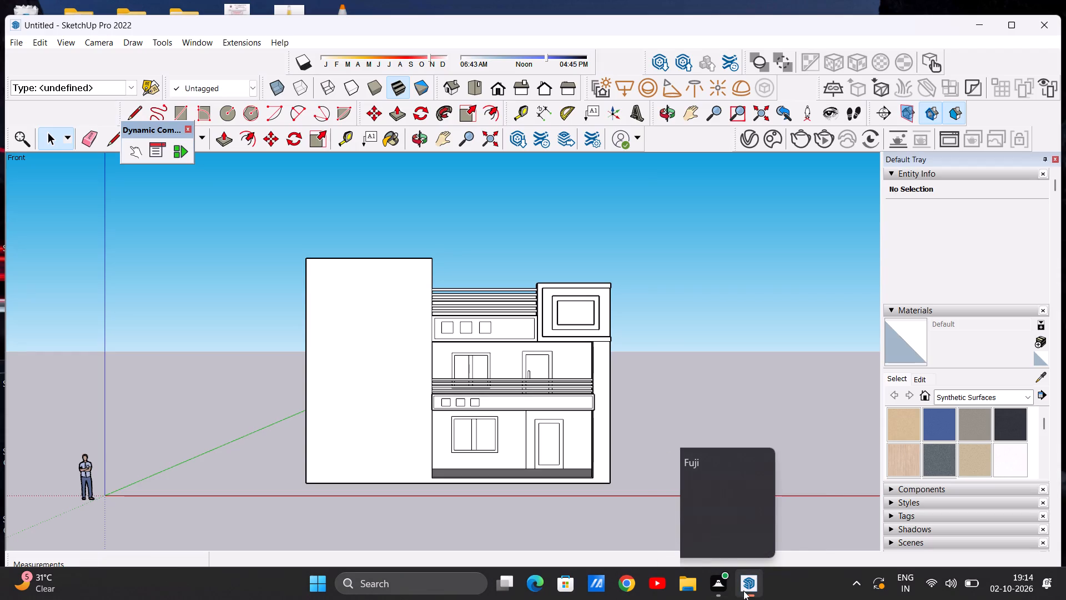
{"action": "left_click", "coordinate": [725, 532]}
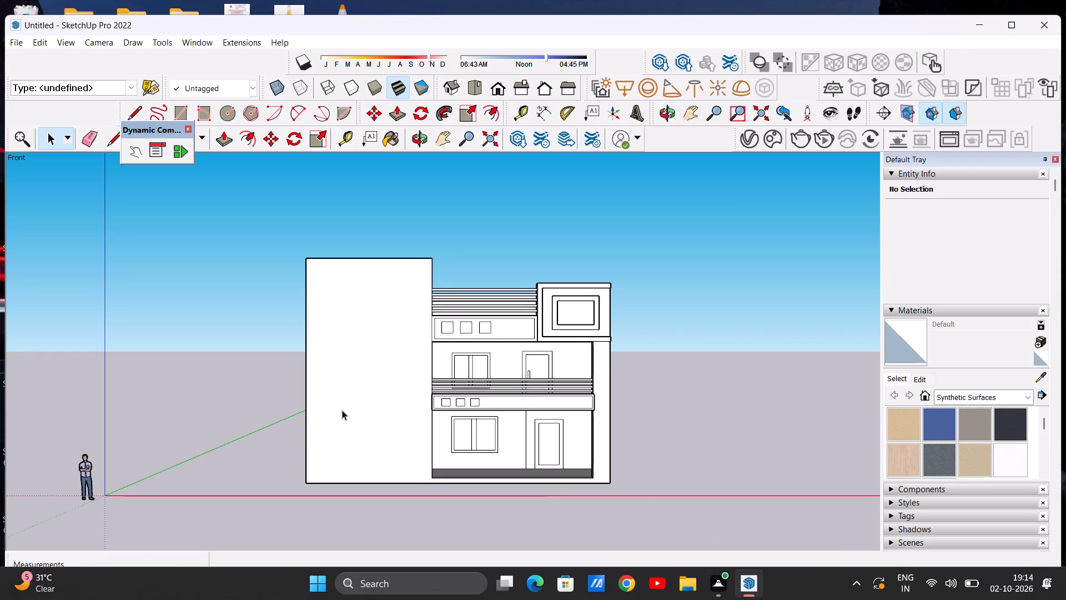
{"action": "scroll", "coordinate": [365, 421], "scroll_direction": "down", "scroll_amount": 1}
{"action": "scroll", "coordinate": [334, 382], "scroll_direction": "up", "scroll_amount": 4}
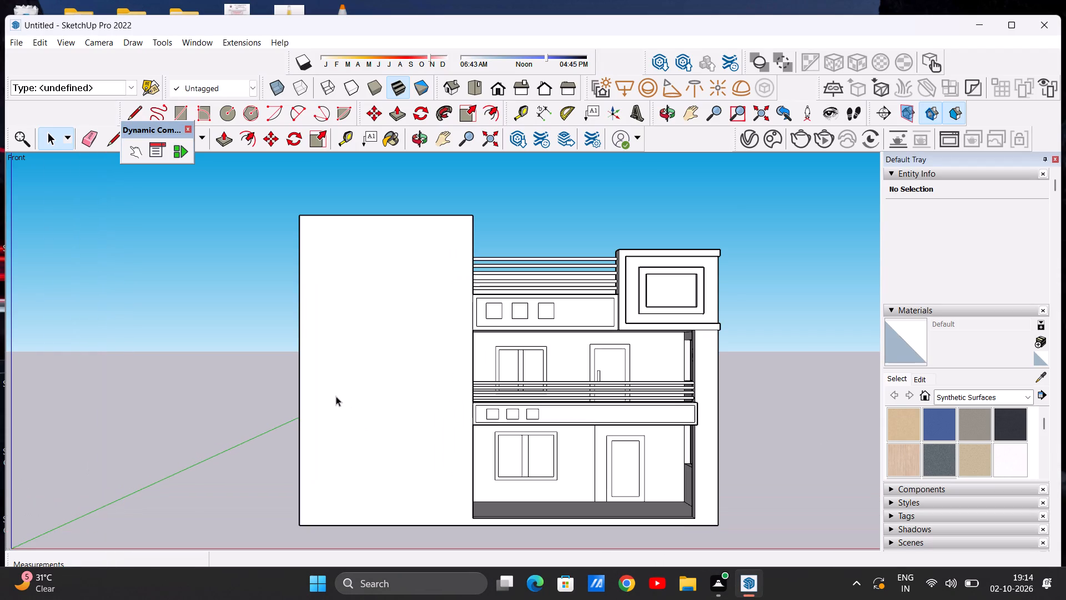
{"action": "scroll", "coordinate": [340, 404], "scroll_direction": "down", "scroll_amount": 1}
{"action": "scroll", "coordinate": [366, 390], "scroll_direction": "up", "scroll_amount": 2}
{"action": "scroll", "coordinate": [366, 390], "scroll_direction": "down", "scroll_amount": 2}
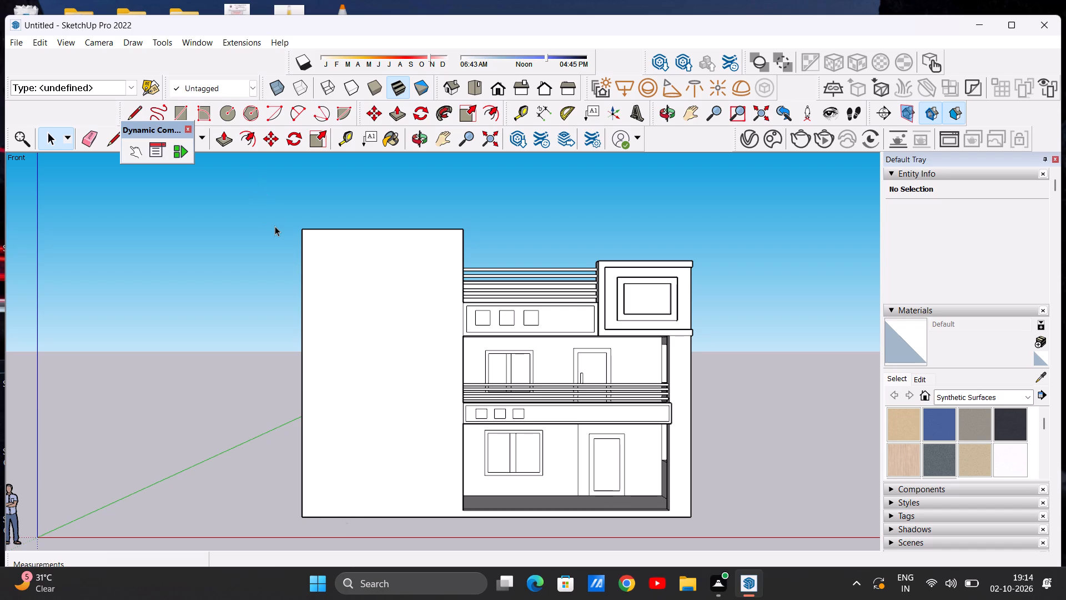
Draw a tall three-sided line outline, about 11' 11" wide and 30' 6" high, rising from the tall block's base edge.
{"action": "key", "text": "l"}
{"action": "left_click", "coordinate": [323, 519]}
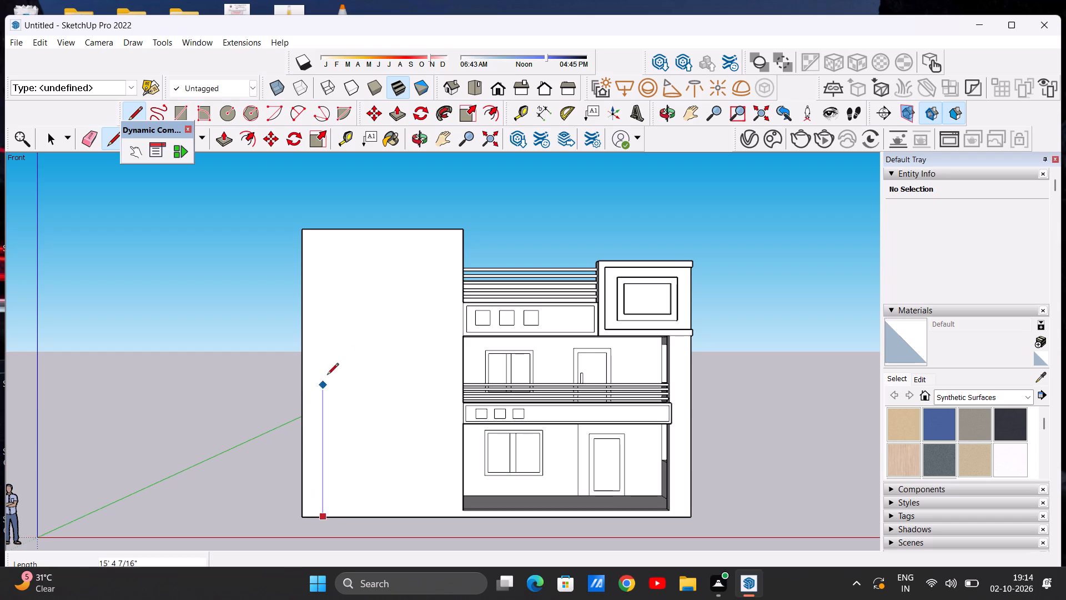
{"action": "left_click", "coordinate": [326, 251]}
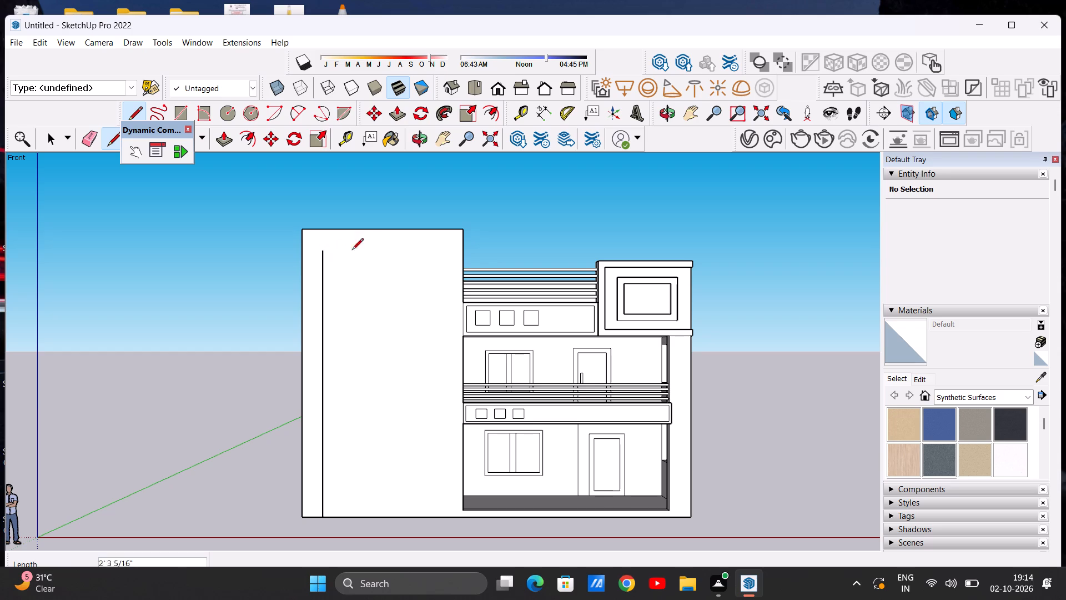
{"action": "left_click", "coordinate": [428, 251]}
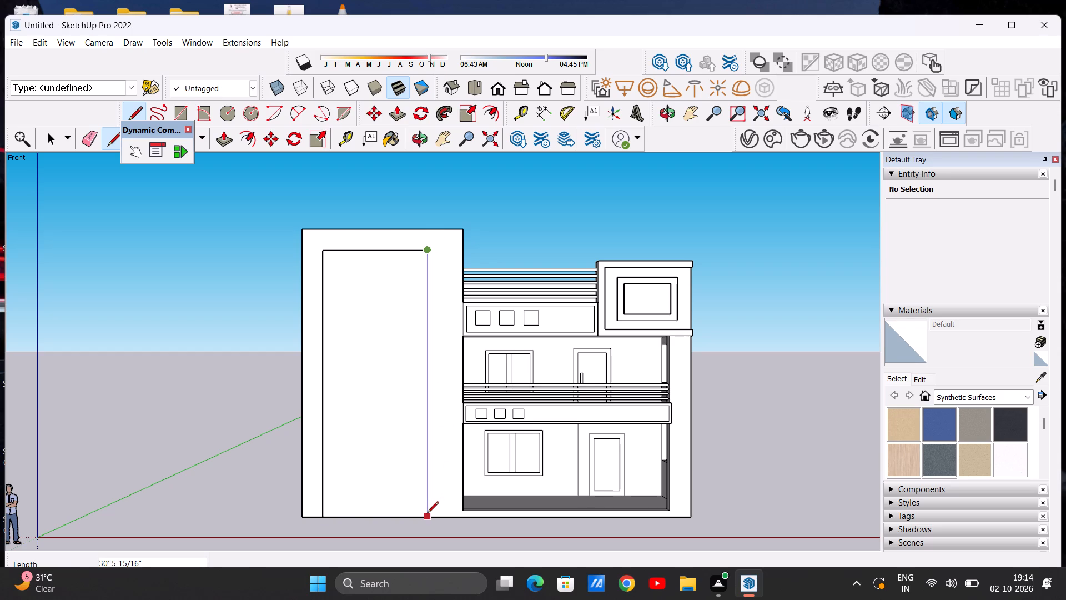
{"action": "left_click", "coordinate": [427, 514]}
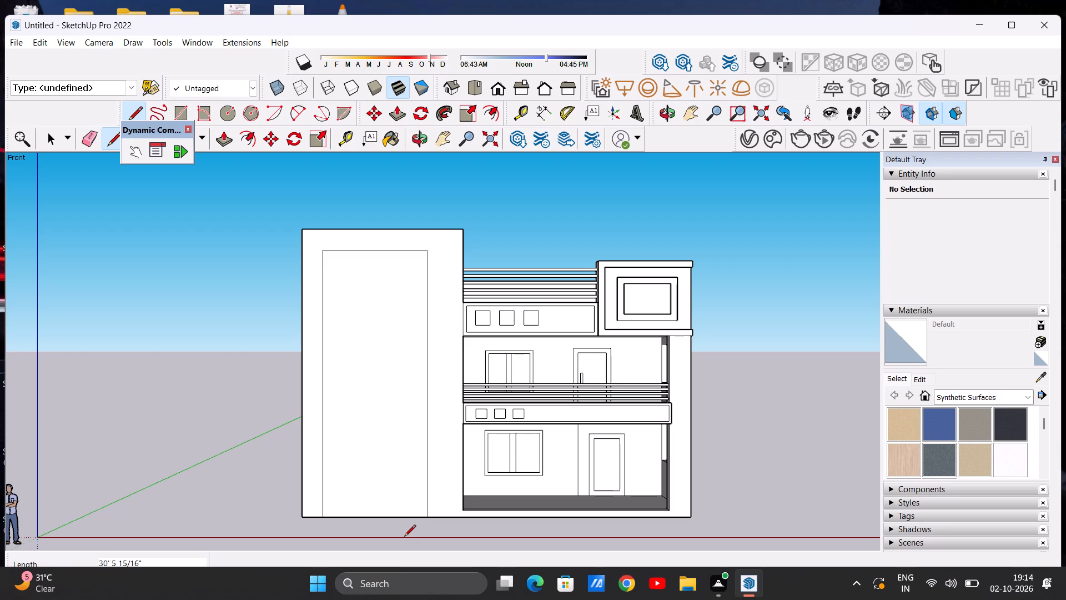
{"action": "key", "text": "space"}
Examine the outlined front face of the tall block and its top edge.
{"action": "scroll", "coordinate": [439, 476], "scroll_direction": "down", "scroll_amount": 4}
{"action": "scroll", "coordinate": [443, 426], "scroll_direction": "up", "scroll_amount": 2}
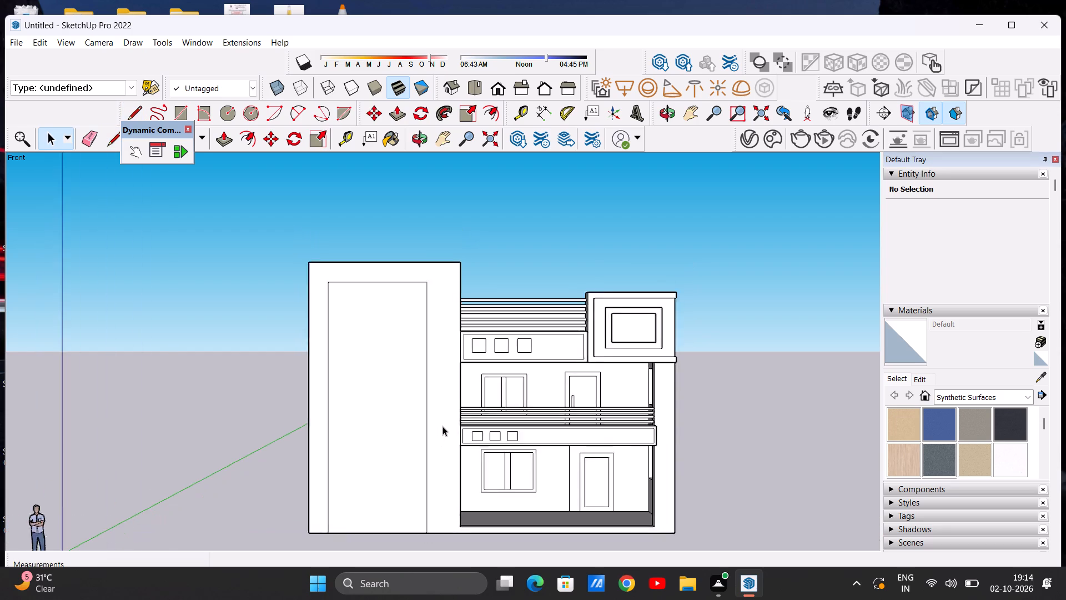
{"action": "scroll", "coordinate": [443, 426], "scroll_direction": "up", "scroll_amount": 3}
{"action": "scroll", "coordinate": [442, 435], "scroll_direction": "down", "scroll_amount": 2}
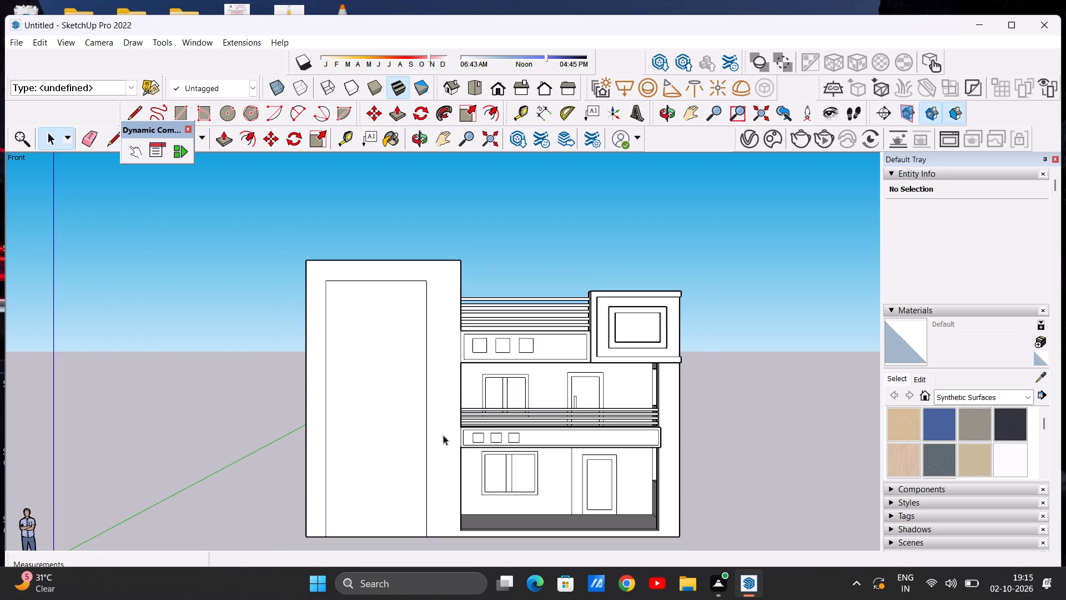
{"action": "scroll", "coordinate": [432, 402], "scroll_direction": "up", "scroll_amount": 1}
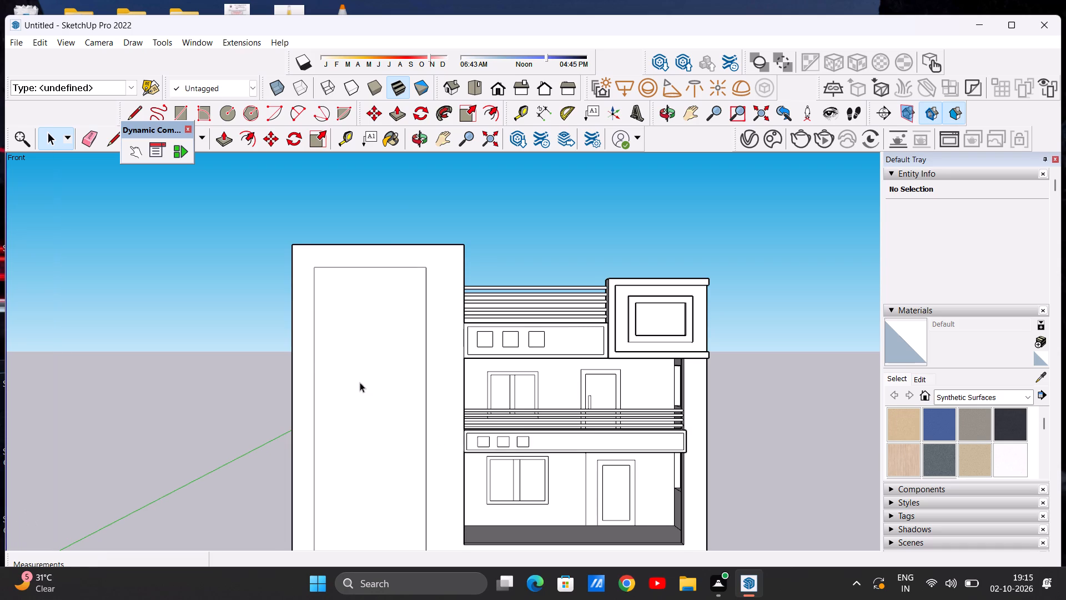
{"action": "scroll", "coordinate": [394, 240], "scroll_direction": "down", "scroll_amount": 2}
{"action": "scroll", "coordinate": [341, 242], "scroll_direction": "up", "scroll_amount": 3}
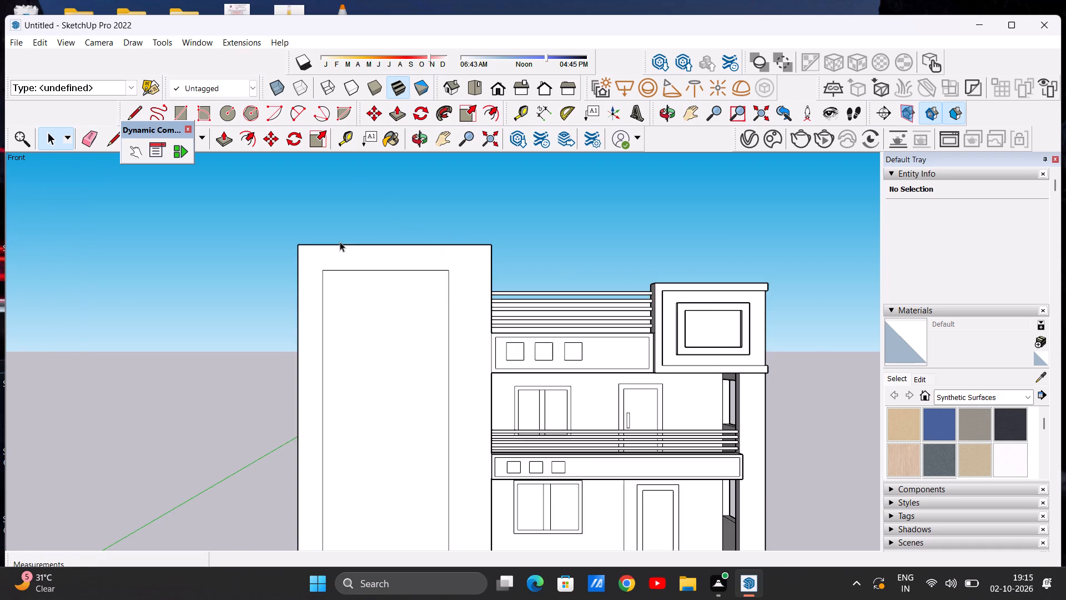
{"action": "scroll", "coordinate": [340, 242], "scroll_direction": "up", "scroll_amount": 1}
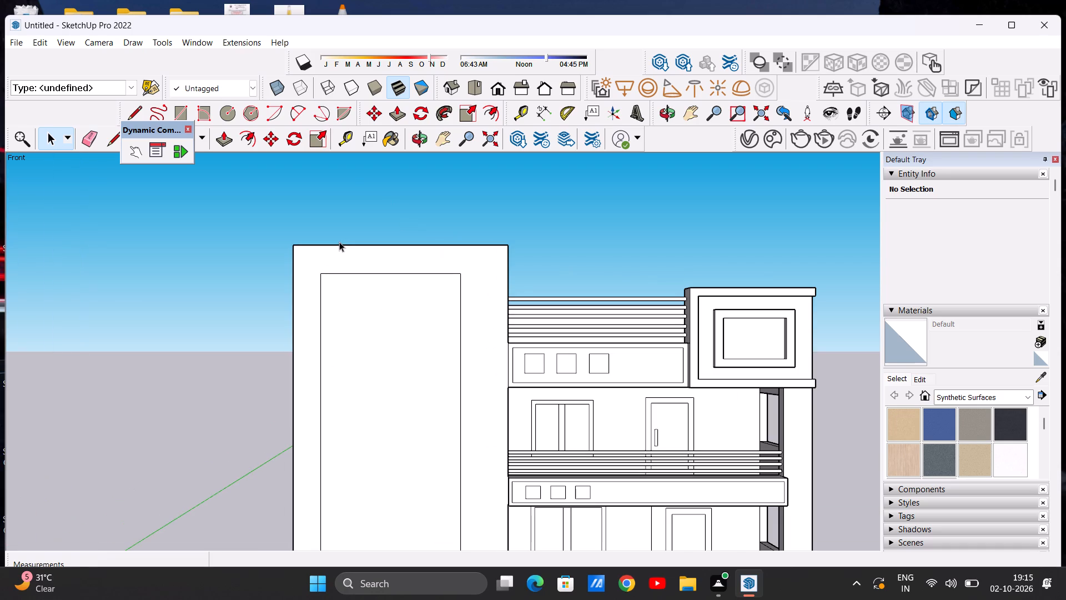
Start a rectangle at the top of the tall block's front face.
{"action": "key", "text": "r"}
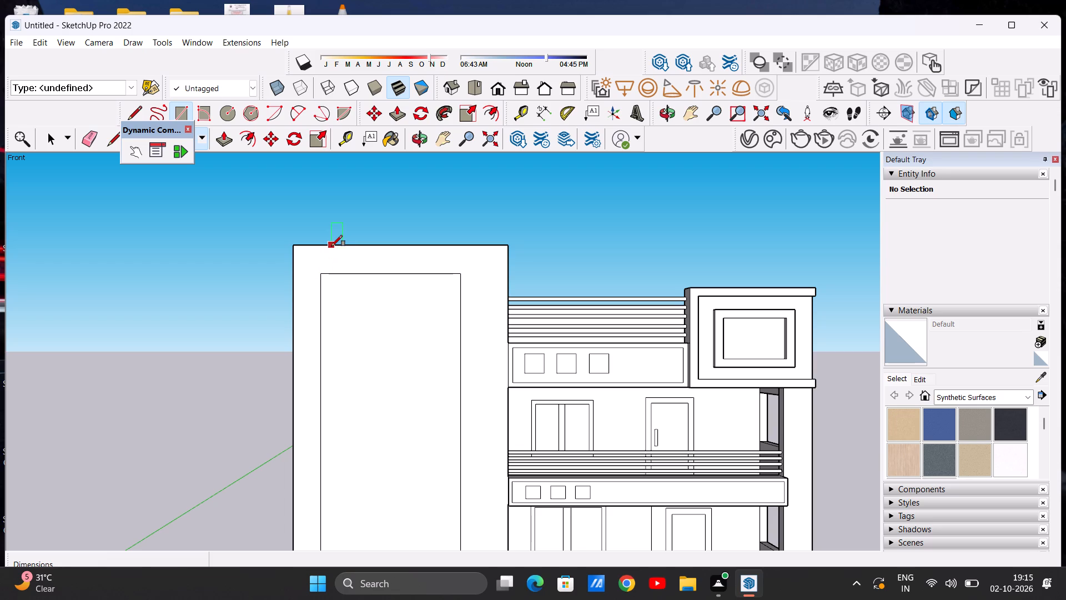
{"action": "key", "text": "space"}
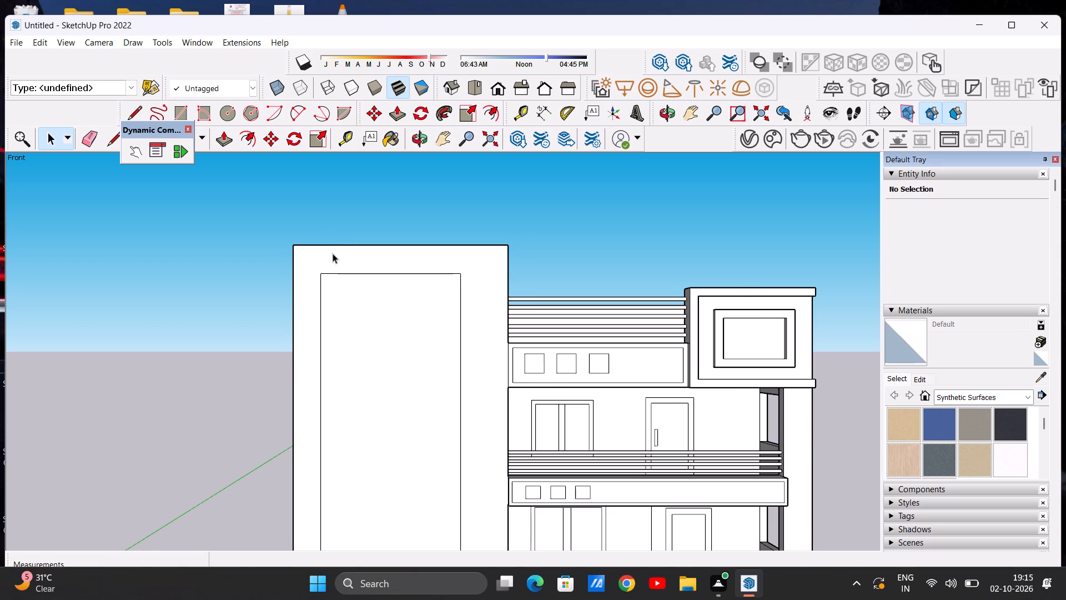
{"action": "scroll", "coordinate": [333, 253], "scroll_direction": "up", "scroll_amount": 1}
{"action": "scroll", "coordinate": [334, 253], "scroll_direction": "down", "scroll_amount": 3}
{"action": "scroll", "coordinate": [334, 253], "scroll_direction": "up", "scroll_amount": 1}
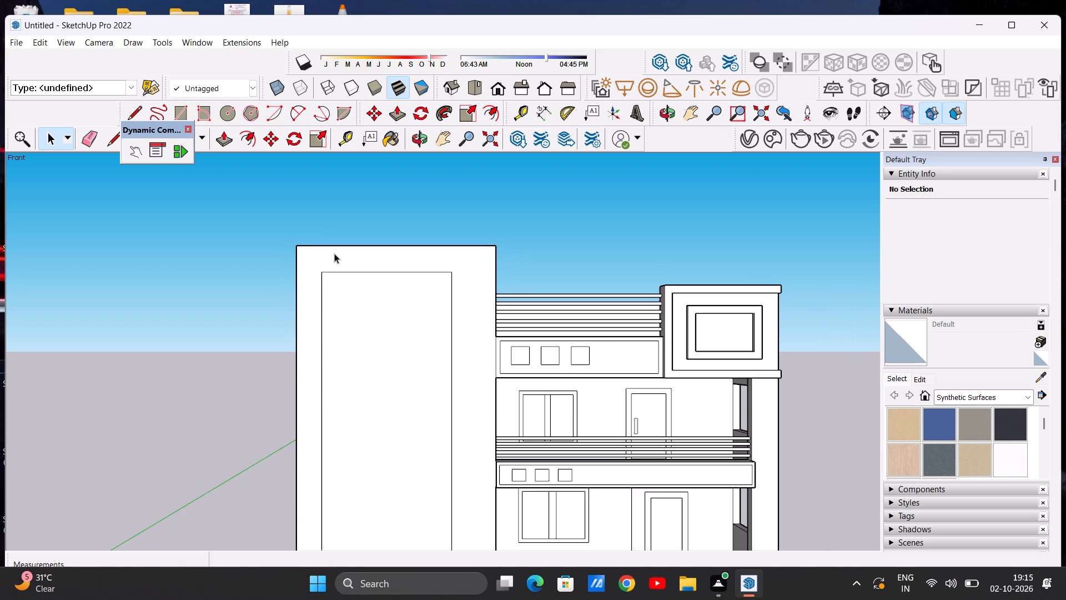
{"action": "scroll", "coordinate": [334, 253], "scroll_direction": "up", "scroll_amount": 1}
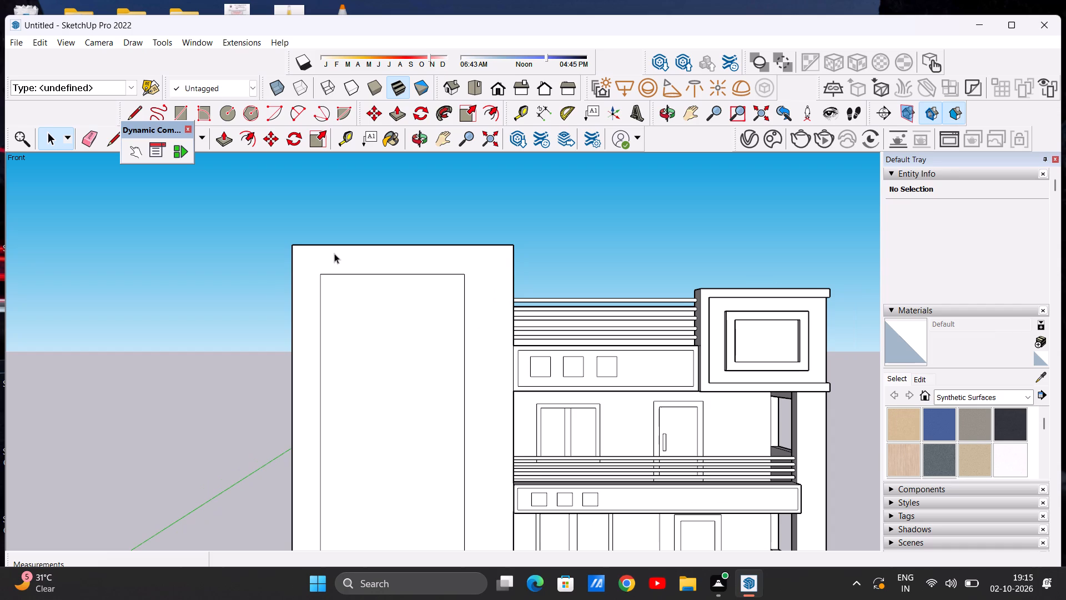
{"action": "key", "text": "r"}
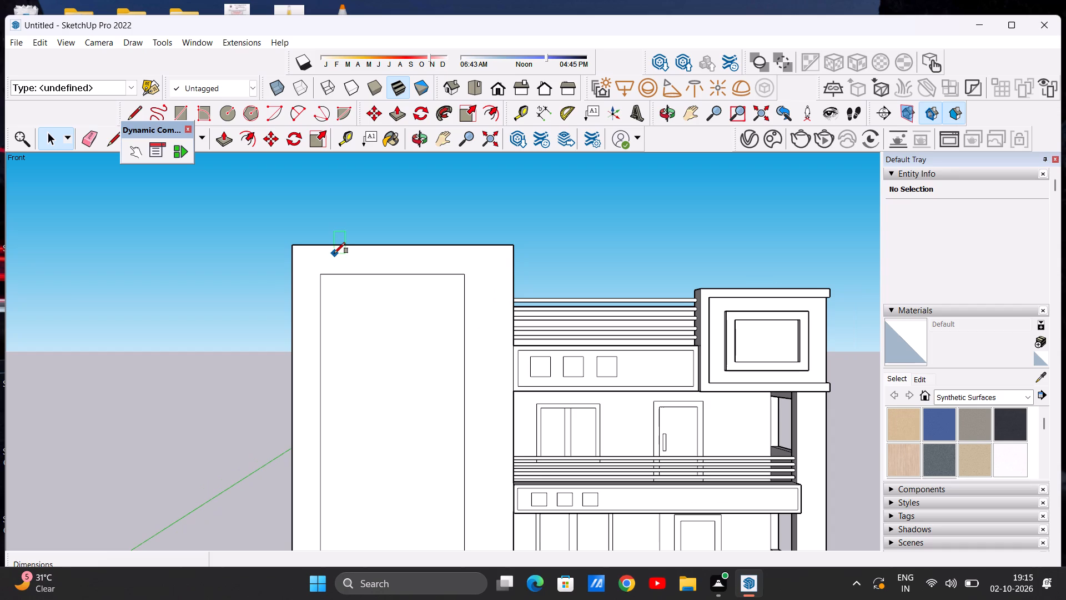
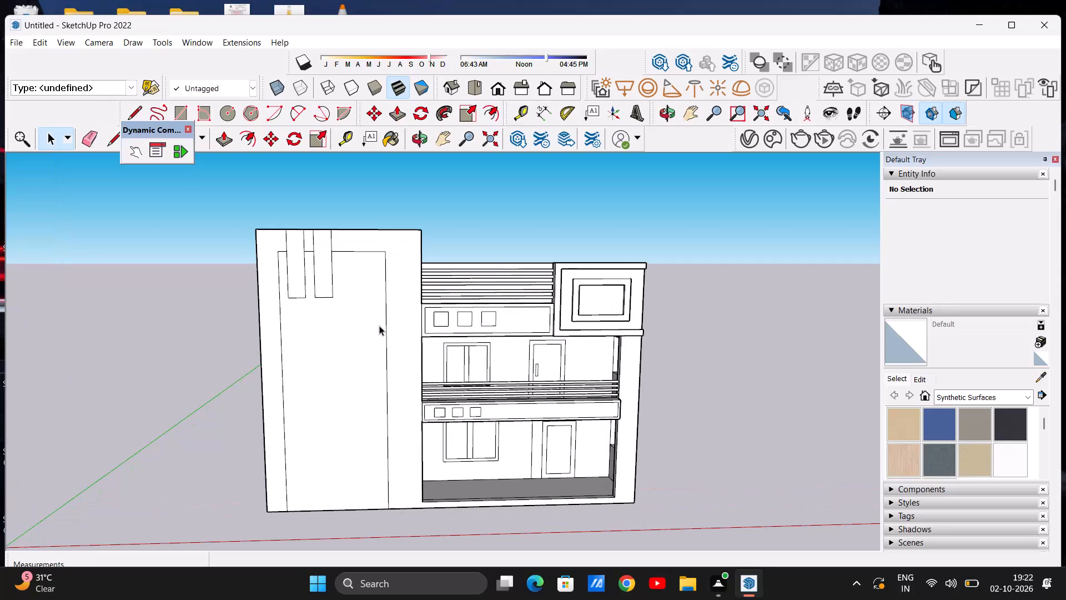
Undo the two vertical strips drawn at the top of the tall block's front face.
{"action": "scroll", "coordinate": [396, 359], "scroll_direction": "down", "scroll_amount": 4}
{"action": "scroll", "coordinate": [450, 380], "scroll_direction": "down", "scroll_amount": 2}
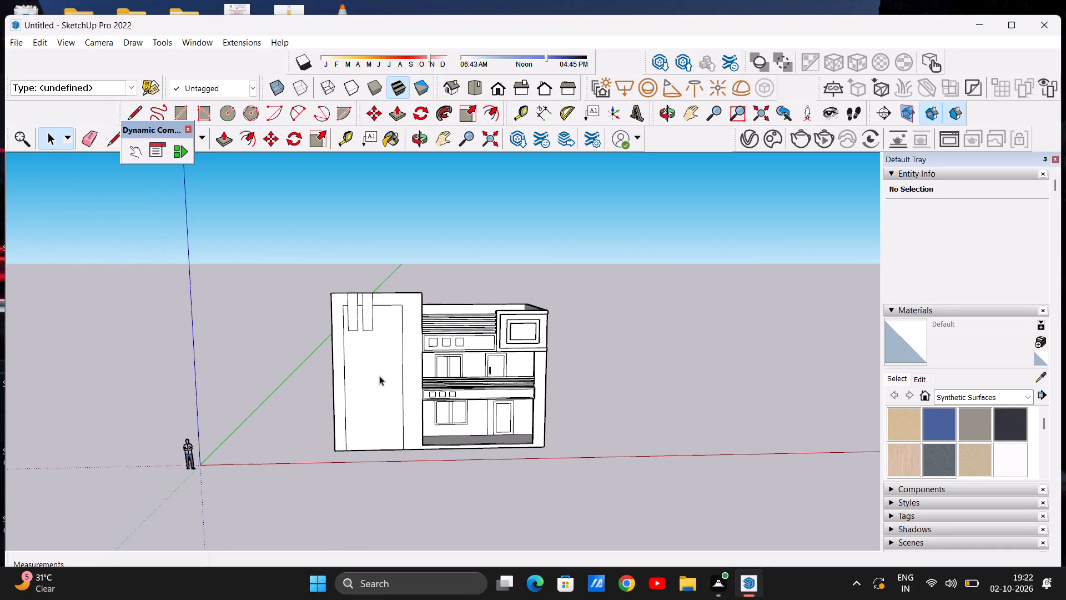
{"action": "scroll", "coordinate": [362, 387], "scroll_direction": "up", "scroll_amount": 5}
{"action": "middle_click_drag", "start_coordinate": [362, 387], "coordinate": [364, 363]}
{"action": "scroll", "coordinate": [355, 384], "scroll_direction": "down", "scroll_amount": 2}
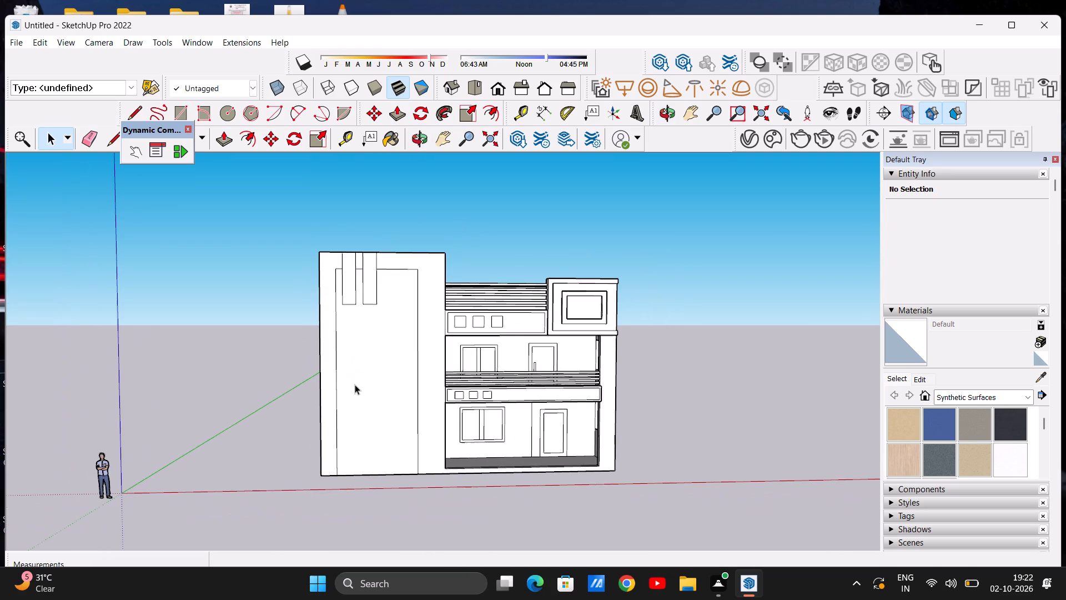
{"action": "scroll", "coordinate": [369, 286], "scroll_direction": "up", "scroll_amount": 4}
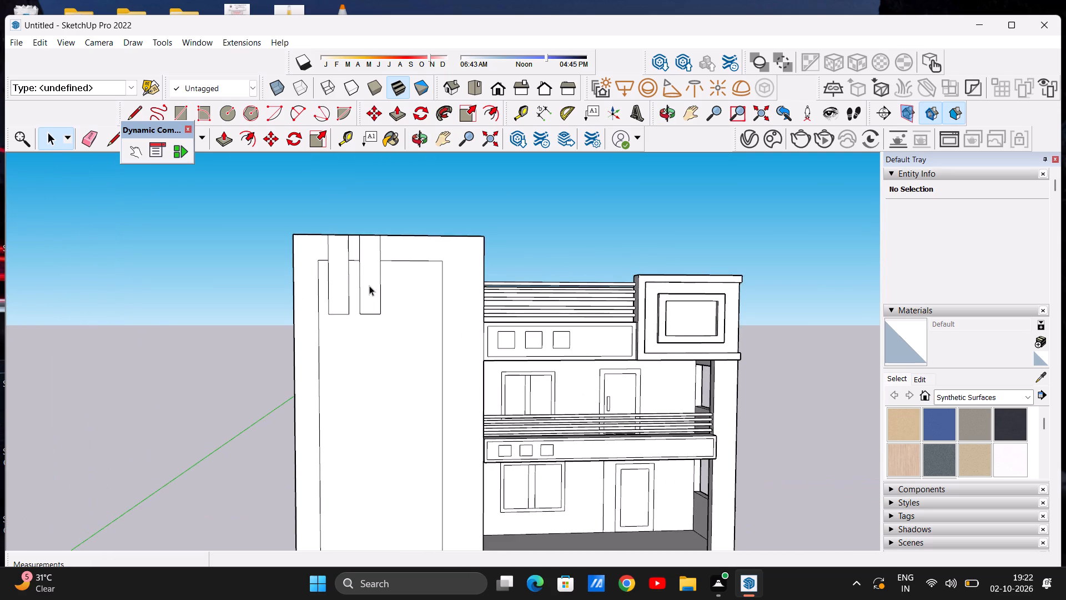
{"action": "key", "text": "ctrl+z"}
{"action": "key", "text": "ctrl+z"}
{"action": "key", "text": "ctrl+z"}
{"action": "key", "text": "ctrl+z"}
{"action": "key", "text": "space"}
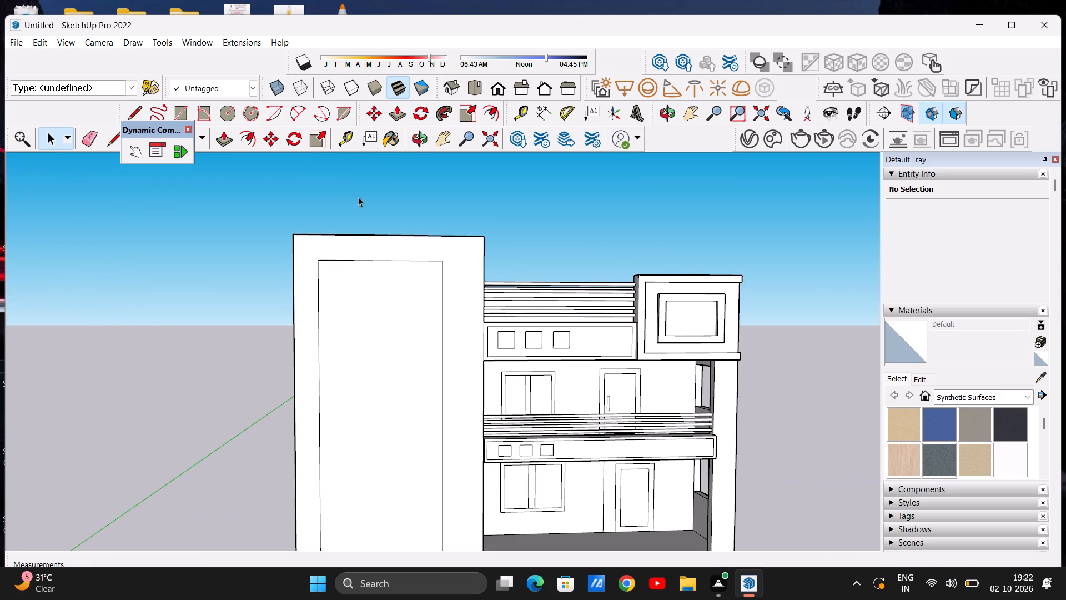
Draw a strip about 1' 2" wide and 6' 2" high down from the tall block's top edge, erasing the outline segment crossing it.
{"action": "left_click", "coordinate": [177, 109]}
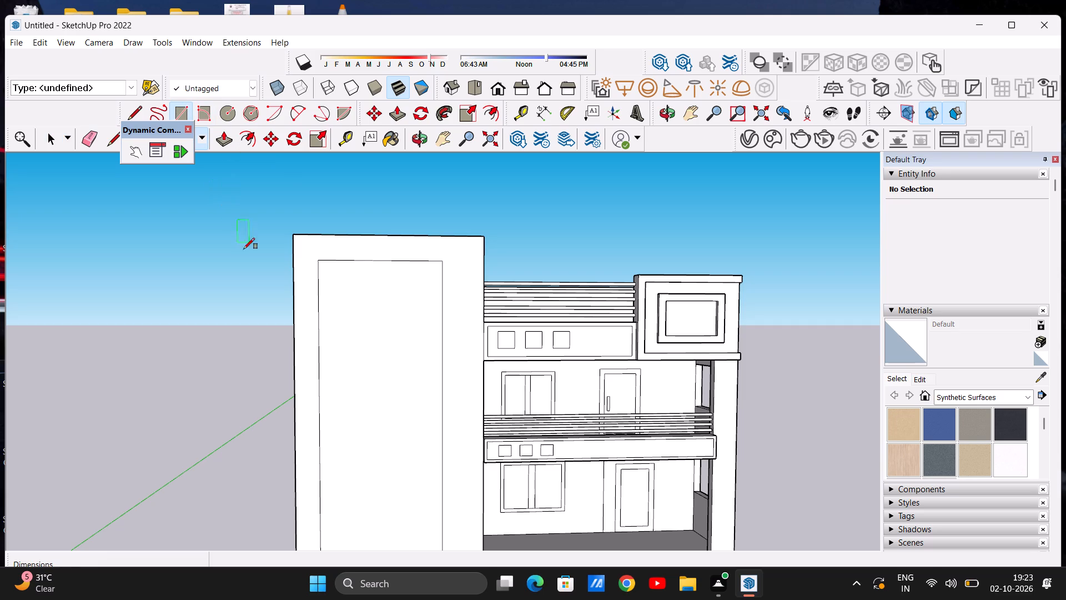
{"action": "left_click", "coordinate": [327, 233]}
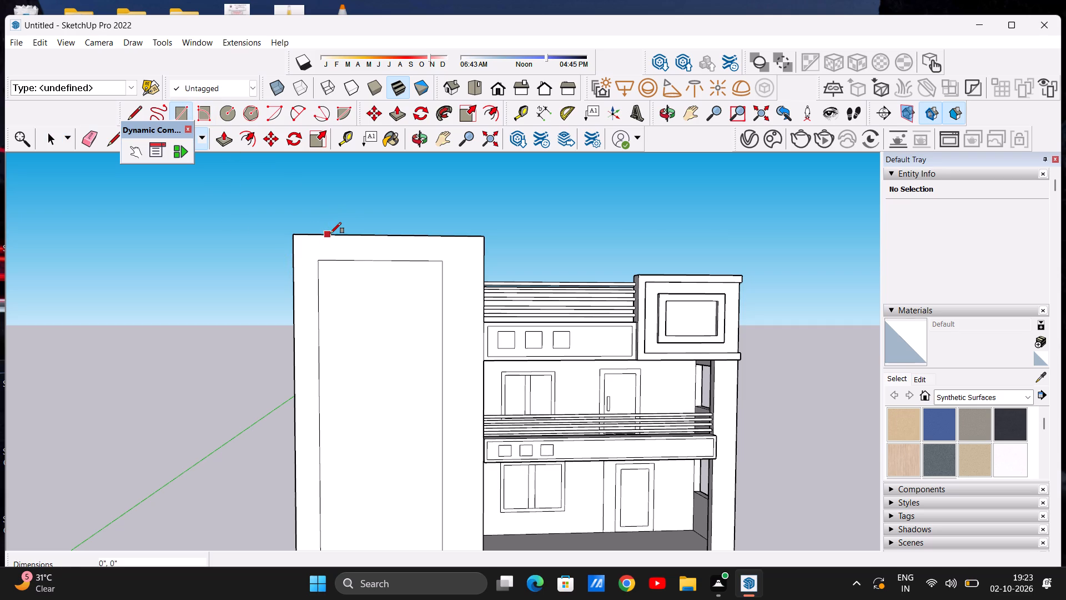
{"action": "left_click", "coordinate": [339, 233]}
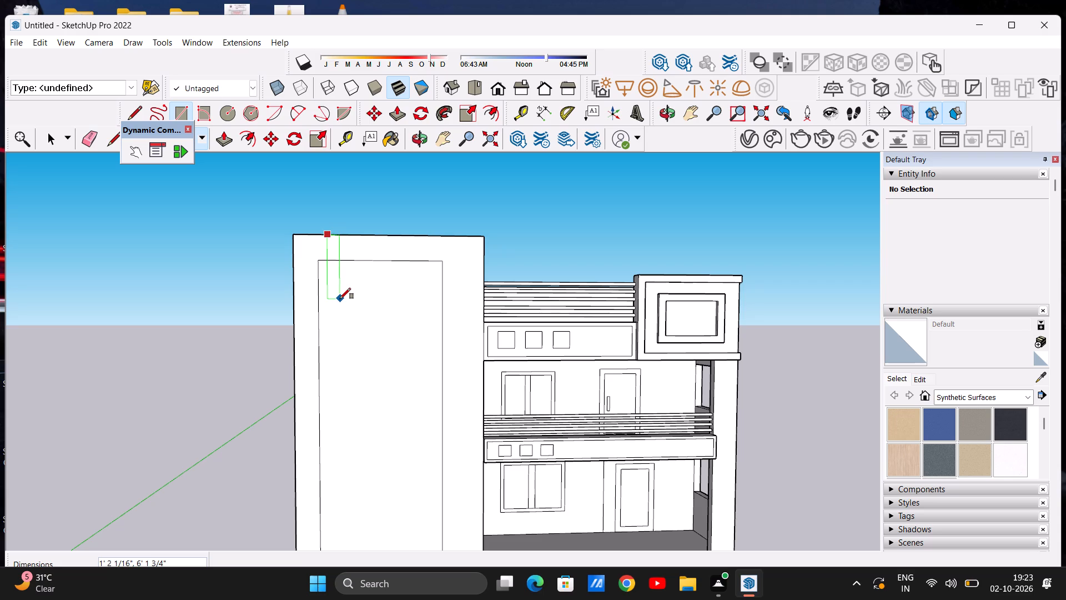
{"action": "left_click", "coordinate": [340, 299]}
{"action": "key", "text": "space"}
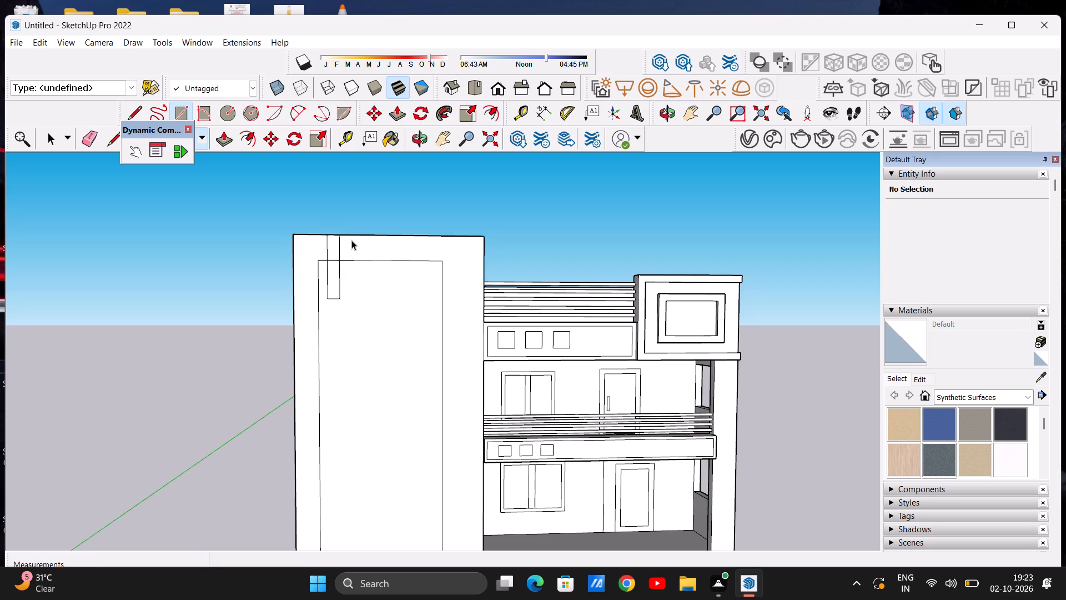
{"action": "scroll", "coordinate": [333, 276], "scroll_direction": "up", "scroll_amount": 6}
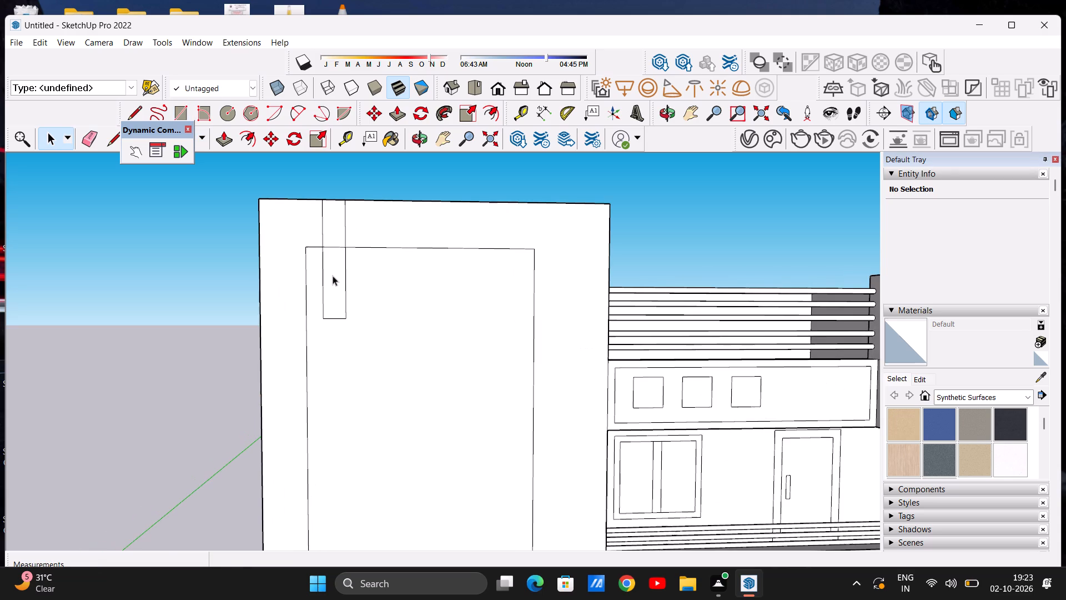
{"action": "key", "text": "e"}
{"action": "left_click_drag", "start_coordinate": [335, 244], "coordinate": [335, 256]}
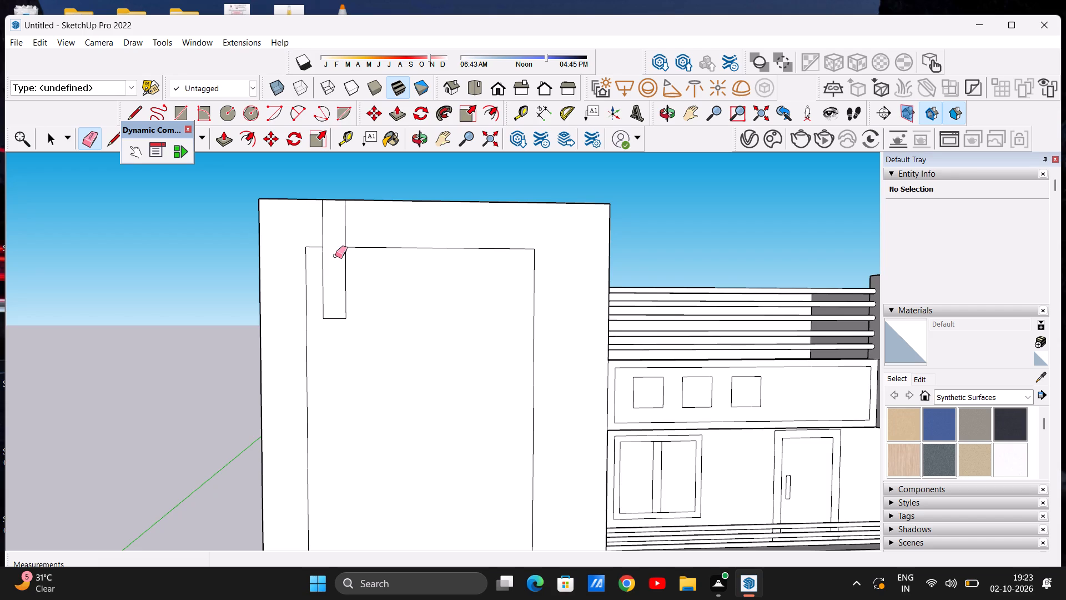
{"action": "key", "text": "space"}
Copy the strip three times along the tall block's top edge at about 1' 8" to 1' 10" spacing, making a row of four.
{"action": "double_click", "coordinate": [336, 251]}
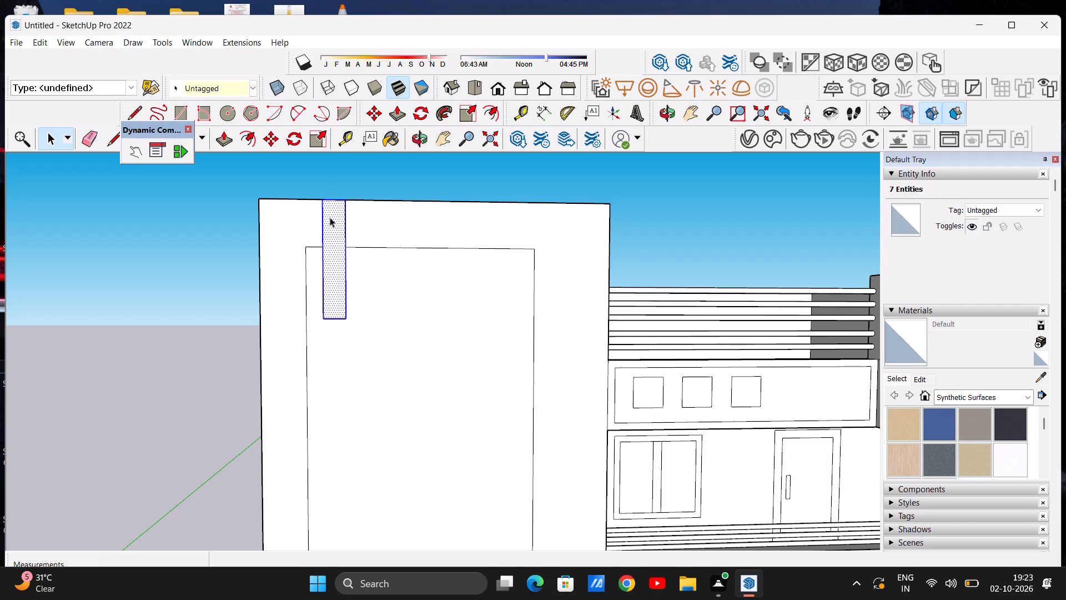
{"action": "left_click", "coordinate": [272, 138]}
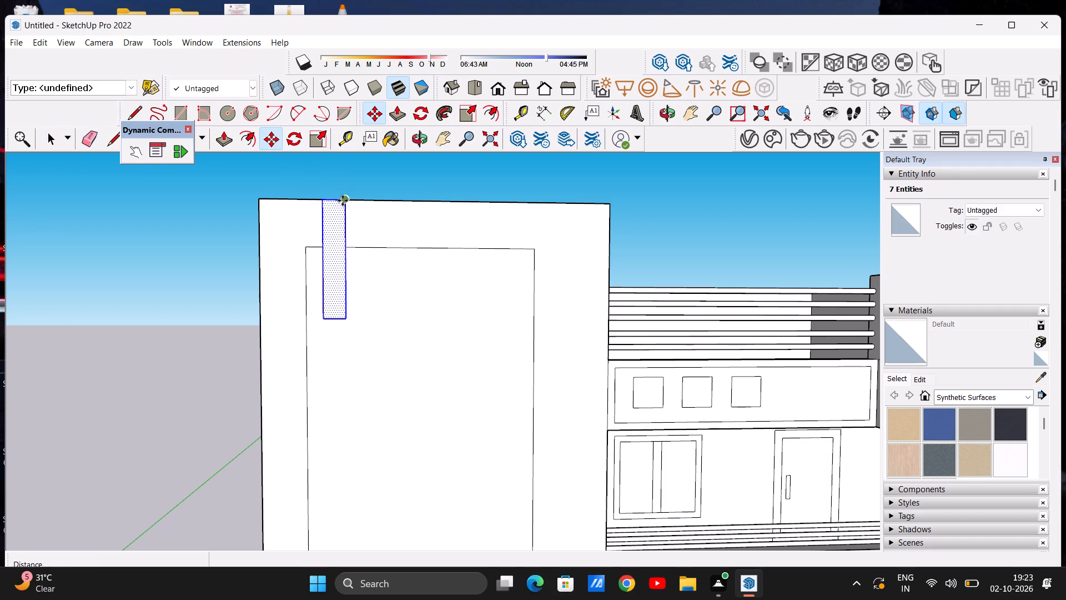
{"action": "left_click", "coordinate": [345, 199]}
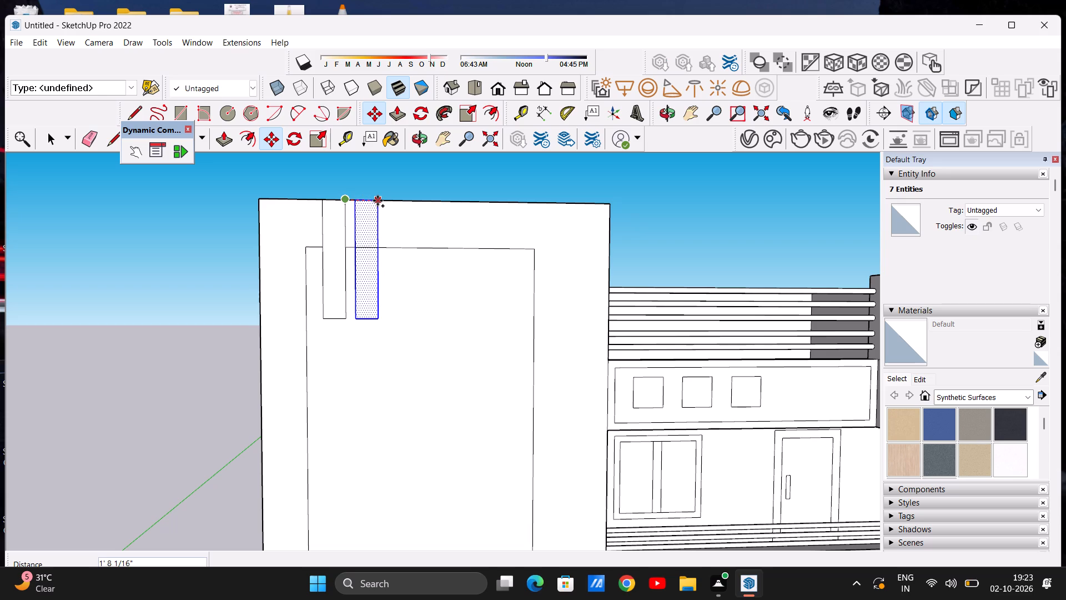
{"action": "left_click", "coordinate": [378, 201]}
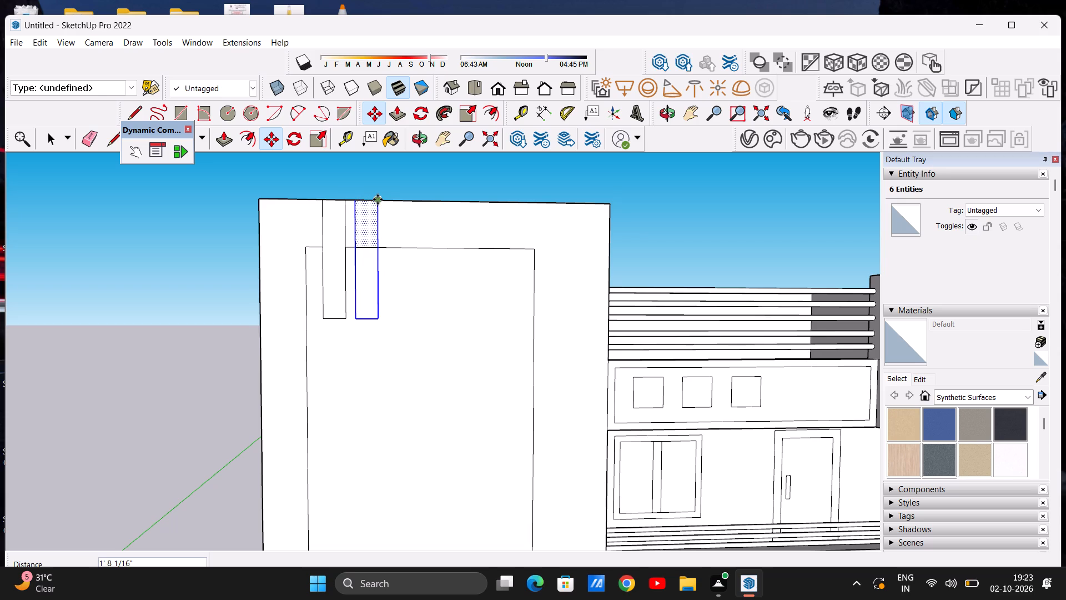
{"action": "left_click", "coordinate": [378, 199]}
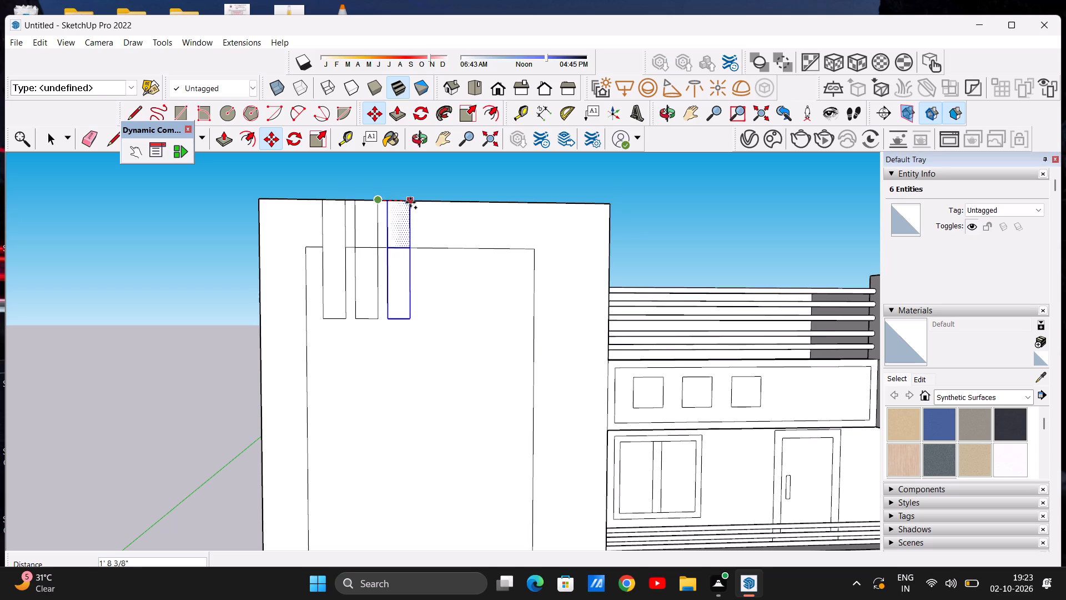
{"action": "left_click", "coordinate": [410, 202]}
{"action": "left_click", "coordinate": [411, 202]}
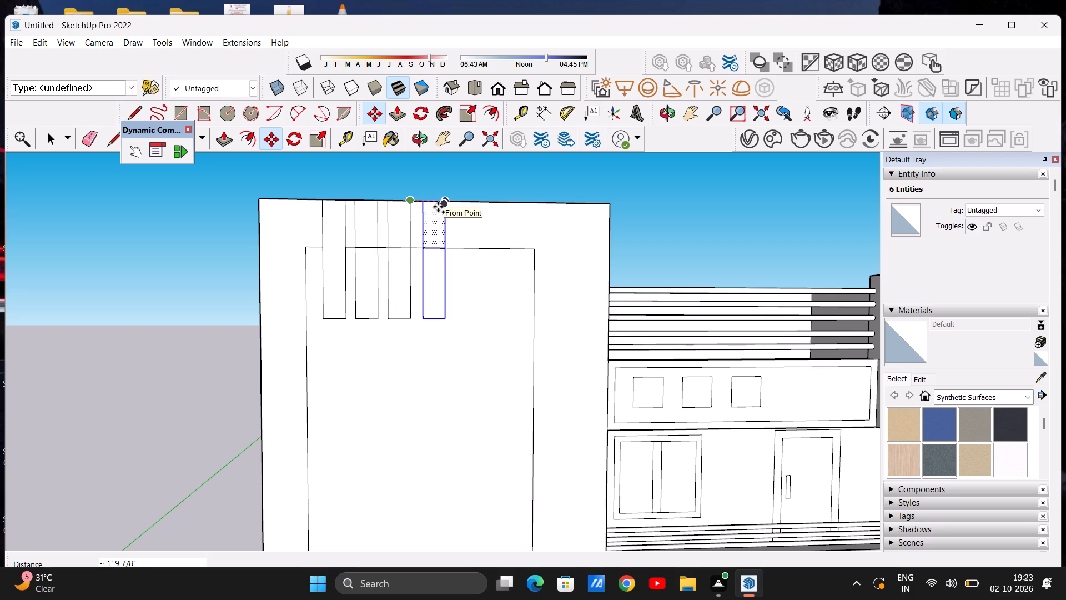
{"action": "left_click", "coordinate": [438, 207]}
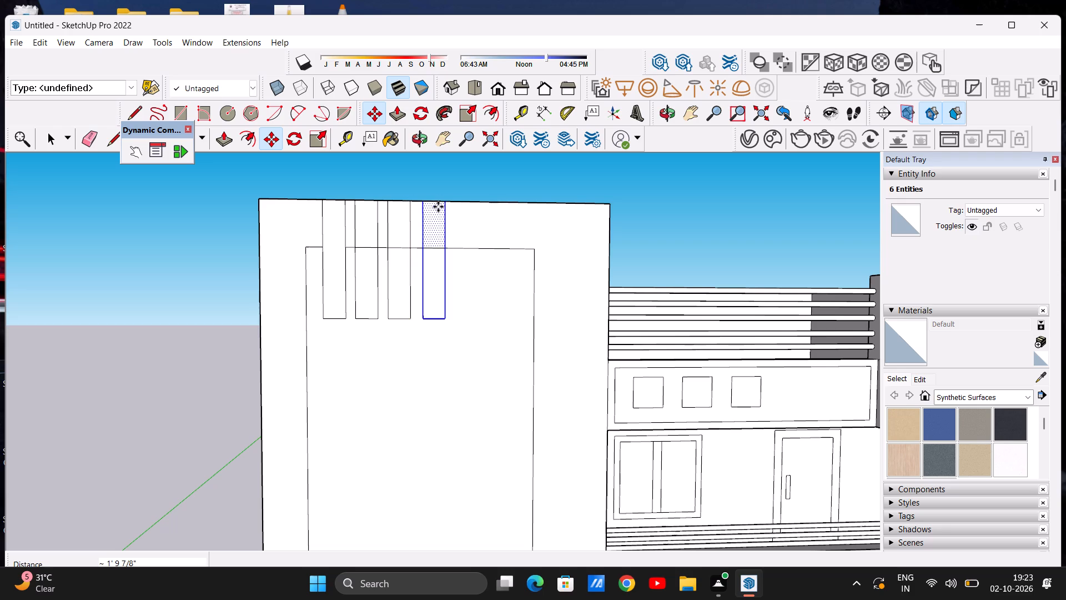
{"action": "key", "text": "space"}
{"action": "left_click", "coordinate": [512, 181]}
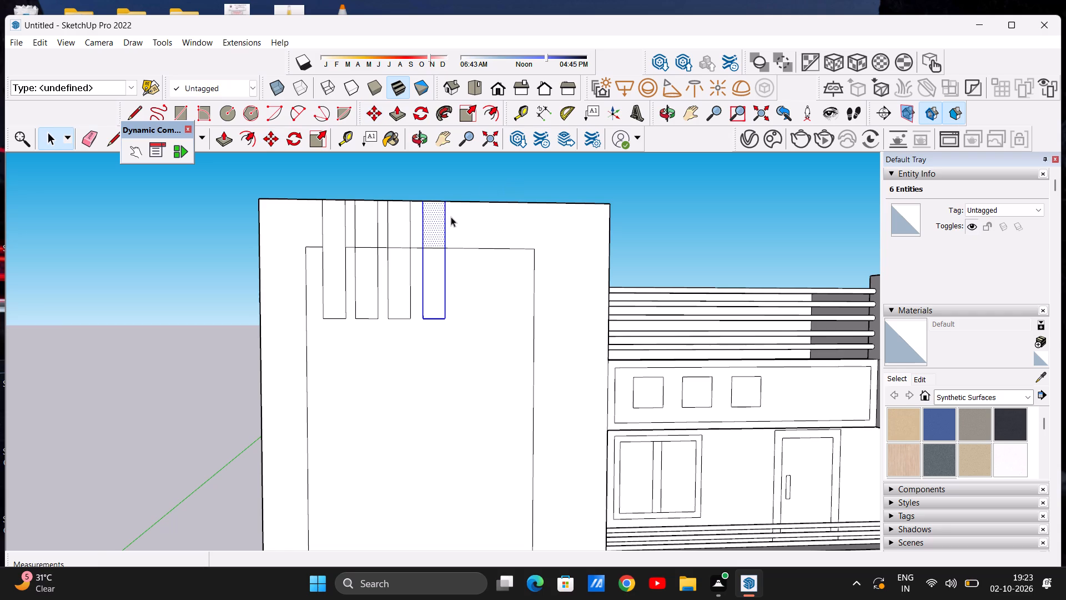
Erase the panel outline segments that cross the three copied strips.
{"action": "scroll", "coordinate": [452, 217], "scroll_direction": "down", "scroll_amount": 3}
{"action": "scroll", "coordinate": [409, 247], "scroll_direction": "up", "scroll_amount": 6}
{"action": "key", "text": "e"}
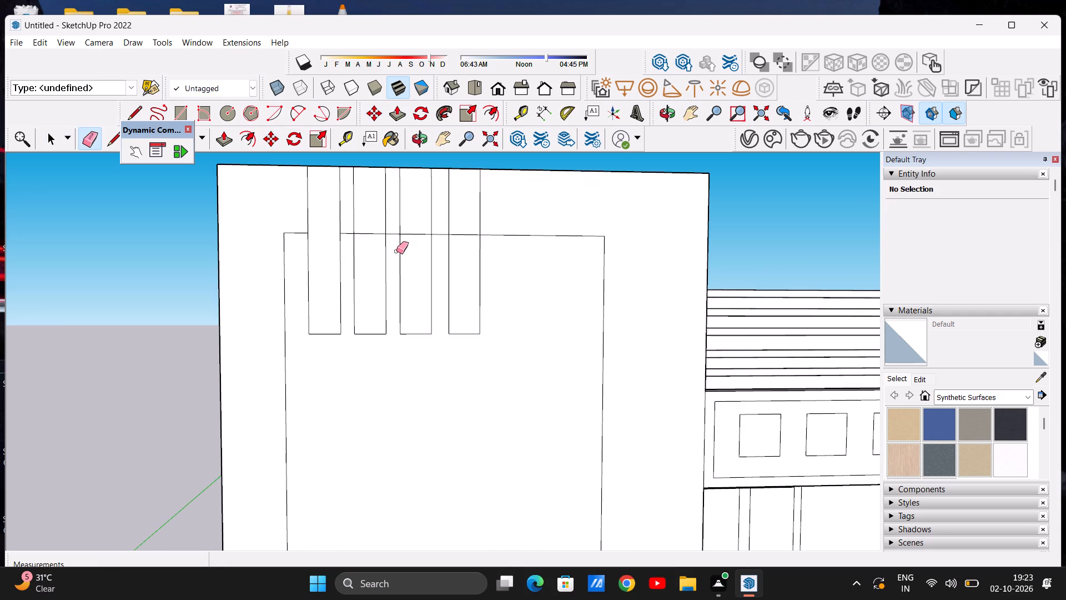
{"action": "scroll", "coordinate": [379, 288], "scroll_direction": "up", "scroll_amount": 4}
{"action": "left_click_drag", "start_coordinate": [371, 198], "coordinate": [371, 215]}
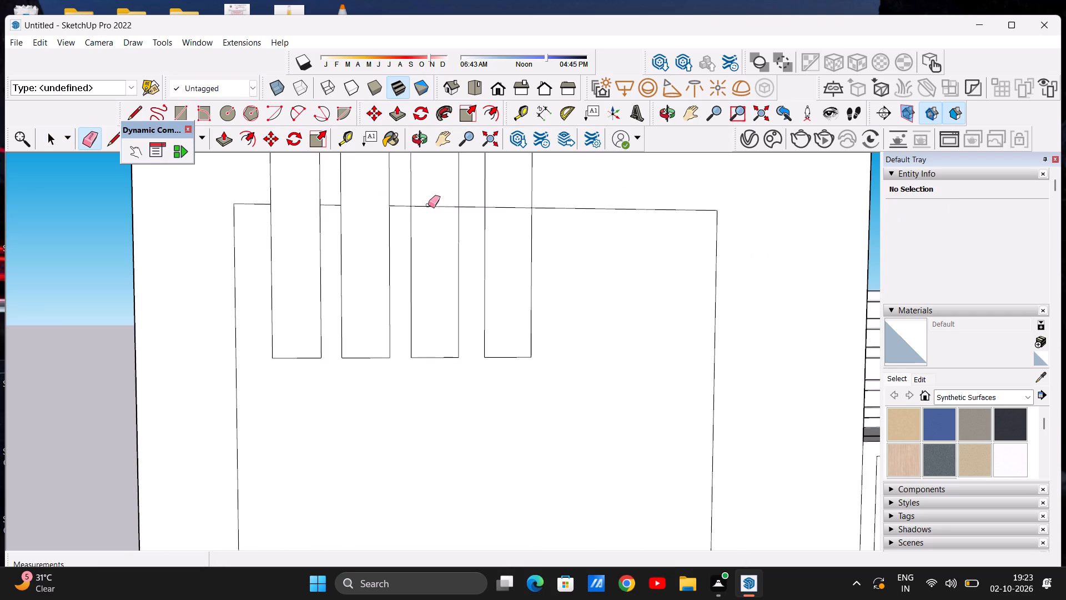
{"action": "left_click_drag", "start_coordinate": [428, 203], "coordinate": [428, 222]}
{"action": "left_click_drag", "start_coordinate": [501, 204], "coordinate": [502, 218]}
{"action": "key", "text": "space"}
Draw a rectangle about 6' 2" wide and 22' 2" high below the four strips, inside the tall block's panel outline.
{"action": "scroll", "coordinate": [477, 266], "scroll_direction": "down", "scroll_amount": 20}
{"action": "scroll", "coordinate": [477, 266], "scroll_direction": "down", "scroll_amount": 1}
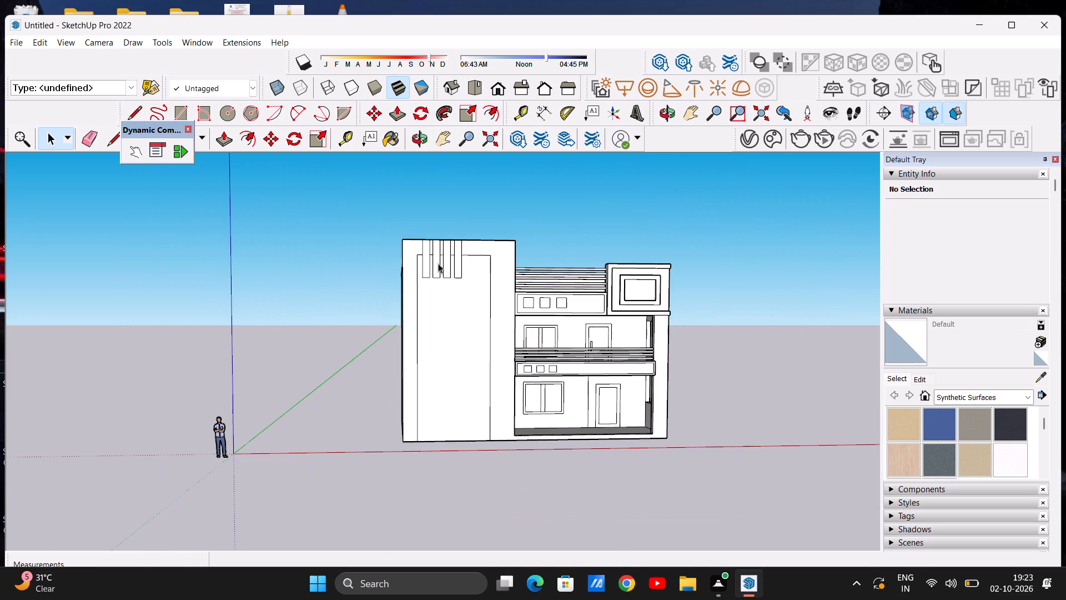
{"action": "scroll", "coordinate": [454, 344], "scroll_direction": "up", "scroll_amount": 5}
{"action": "middle_click_drag", "start_coordinate": [434, 331], "coordinate": [421, 339]}
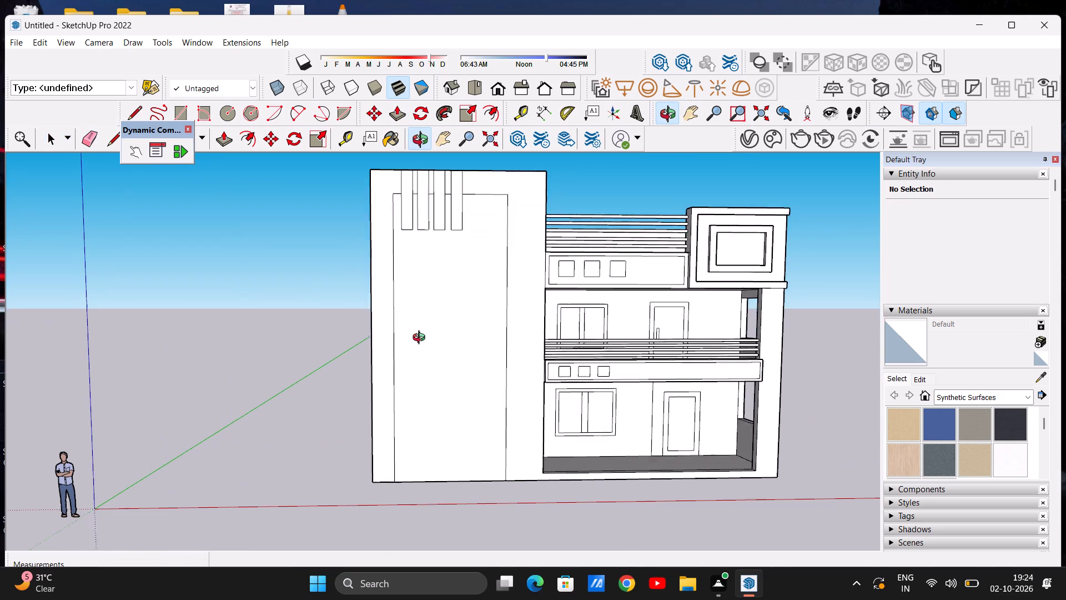
{"action": "middle_click_drag", "start_coordinate": [421, 339], "coordinate": [421, 339]}
{"action": "scroll", "coordinate": [435, 331], "scroll_direction": "down", "scroll_amount": 2}
{"action": "scroll", "coordinate": [454, 284], "scroll_direction": "up", "scroll_amount": 2}
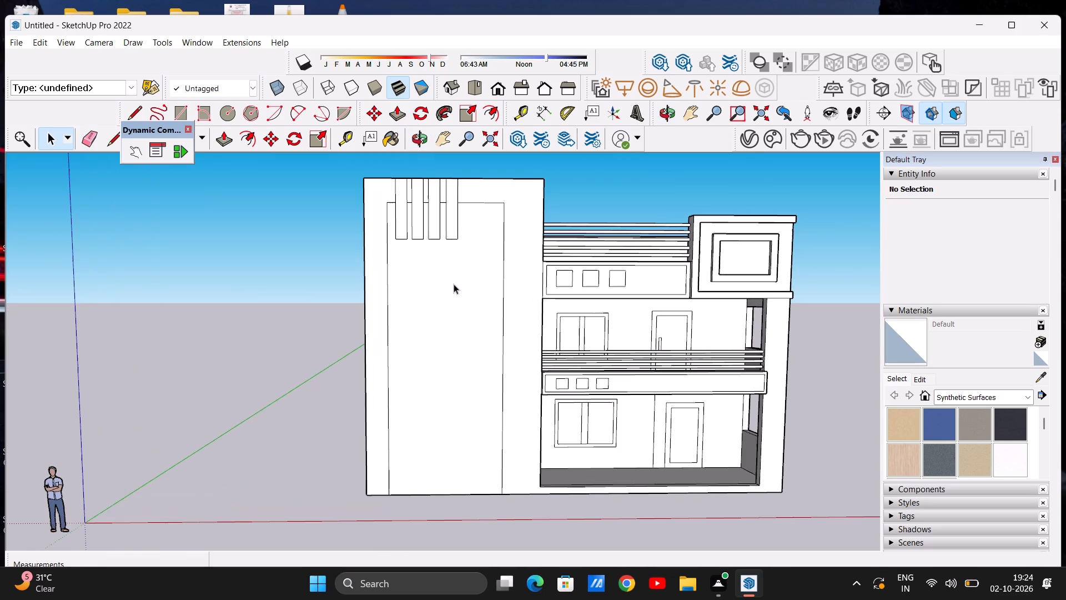
{"action": "left_click", "coordinate": [174, 109]}
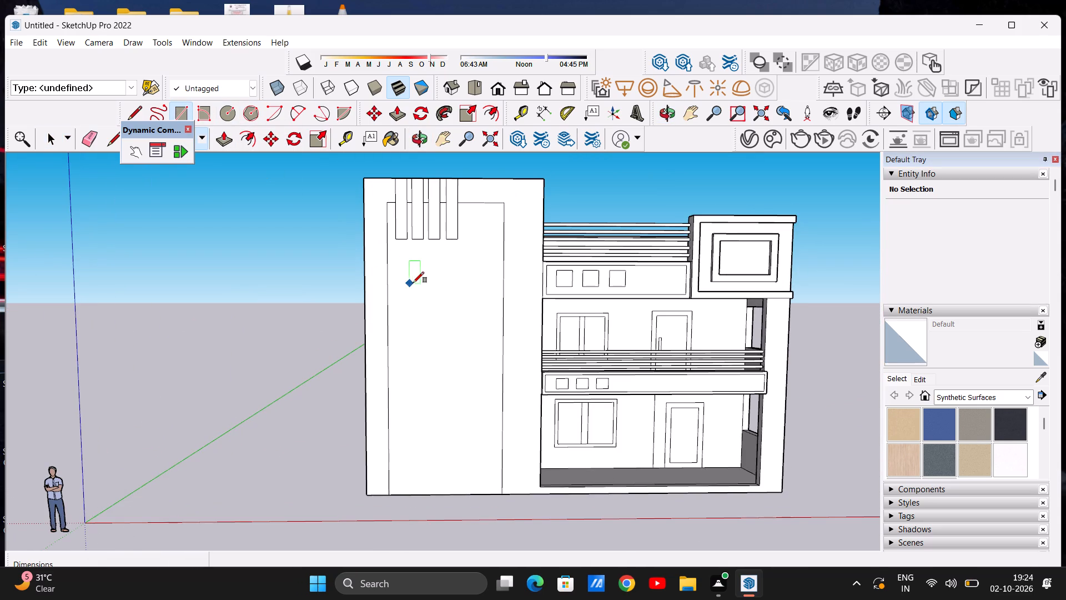
{"action": "left_click", "coordinate": [403, 251]}
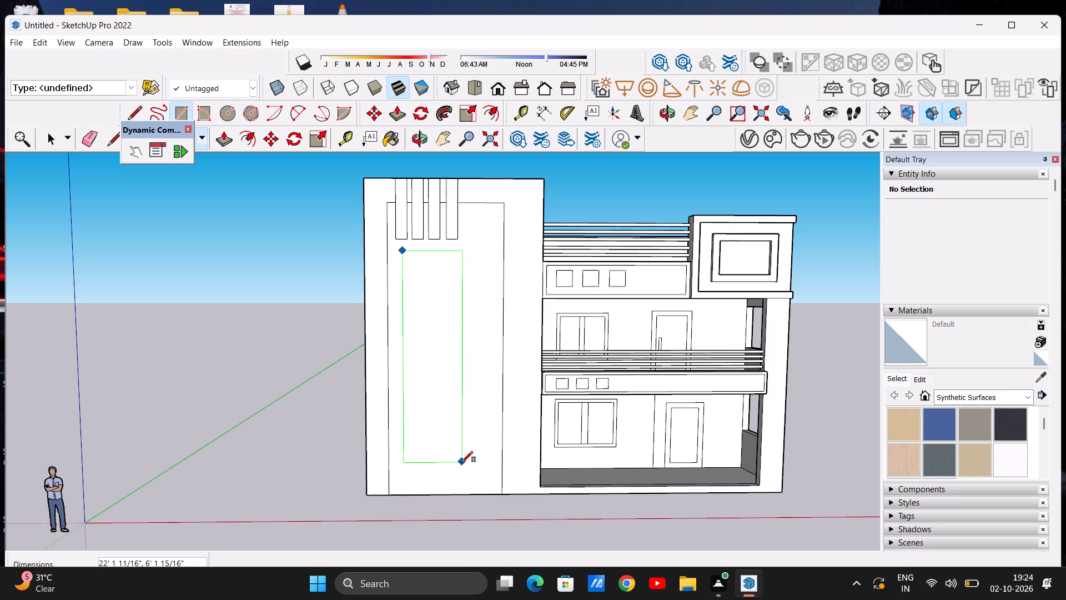
{"action": "left_click", "coordinate": [462, 462]}
{"action": "key", "text": "space"}
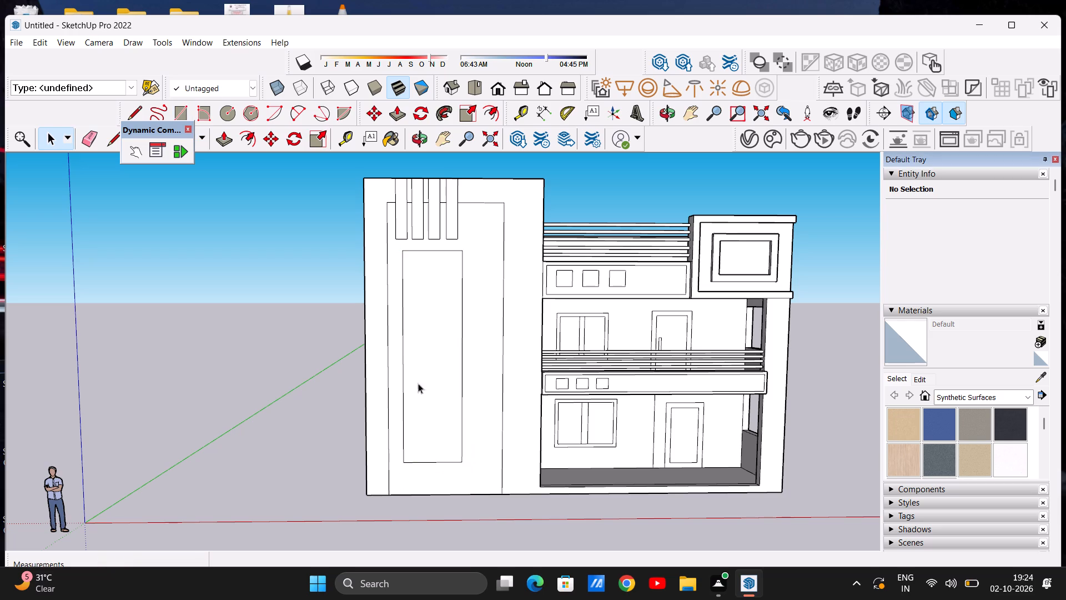
Offset the tall rectangle's edges inward by about 7" to form a frame border.
{"action": "scroll", "coordinate": [409, 331], "scroll_direction": "down", "scroll_amount": 2}
{"action": "scroll", "coordinate": [435, 389], "scroll_direction": "up", "scroll_amount": 2}
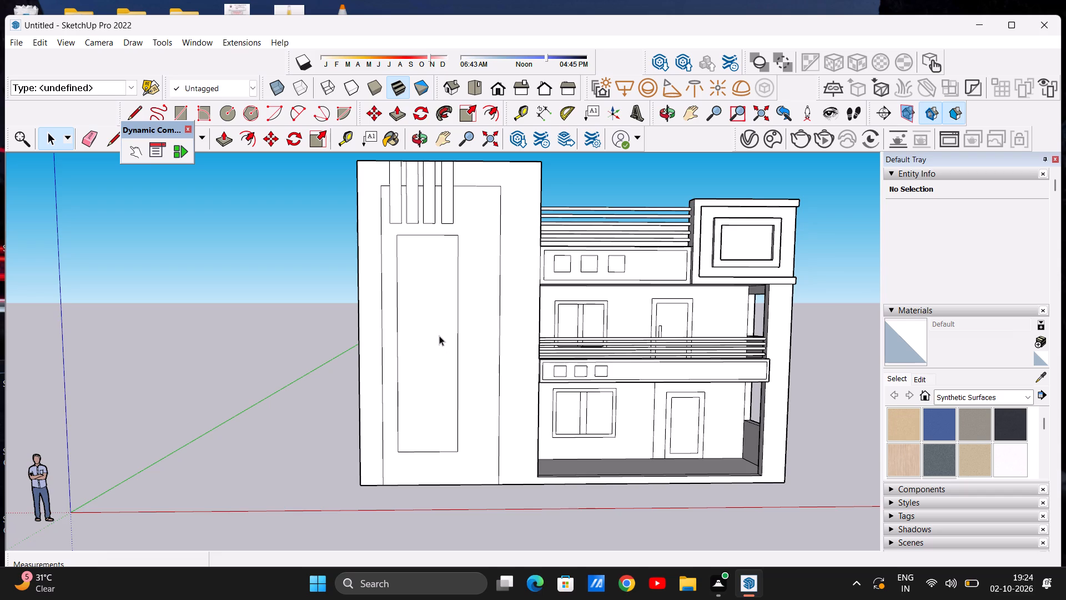
{"action": "scroll", "coordinate": [439, 336], "scroll_direction": "up", "scroll_amount": 1}
{"action": "key", "text": "o"}
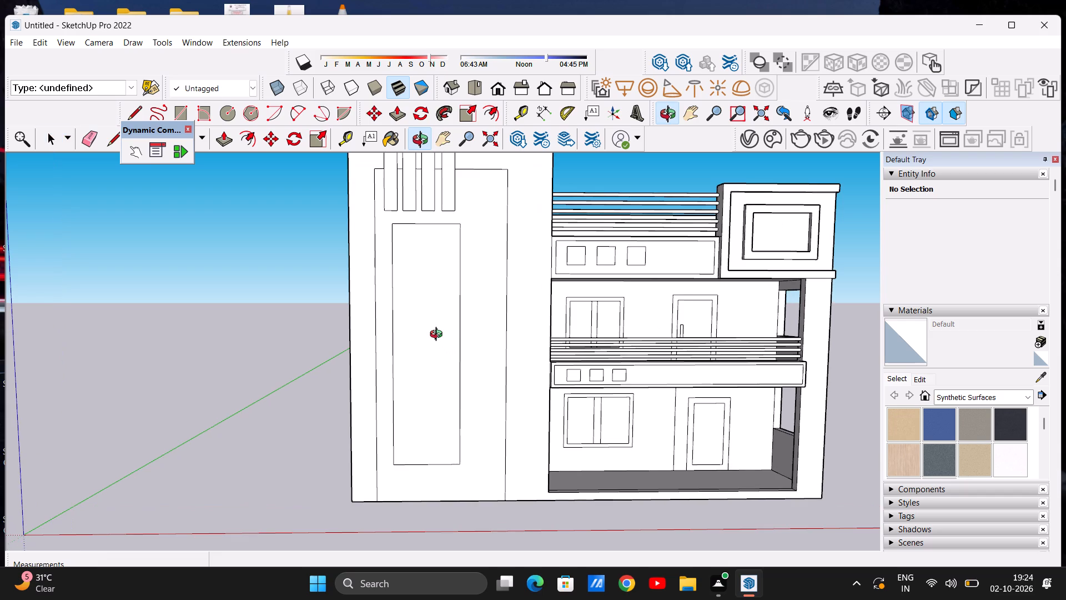
{"action": "key", "text": "f"}
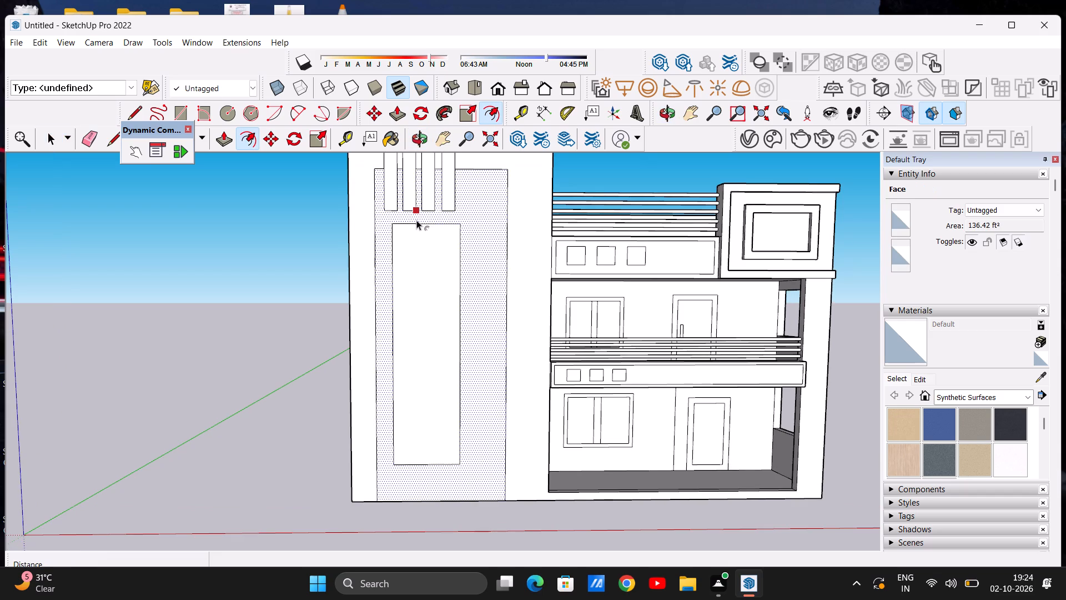
{"action": "left_click", "coordinate": [421, 227]}
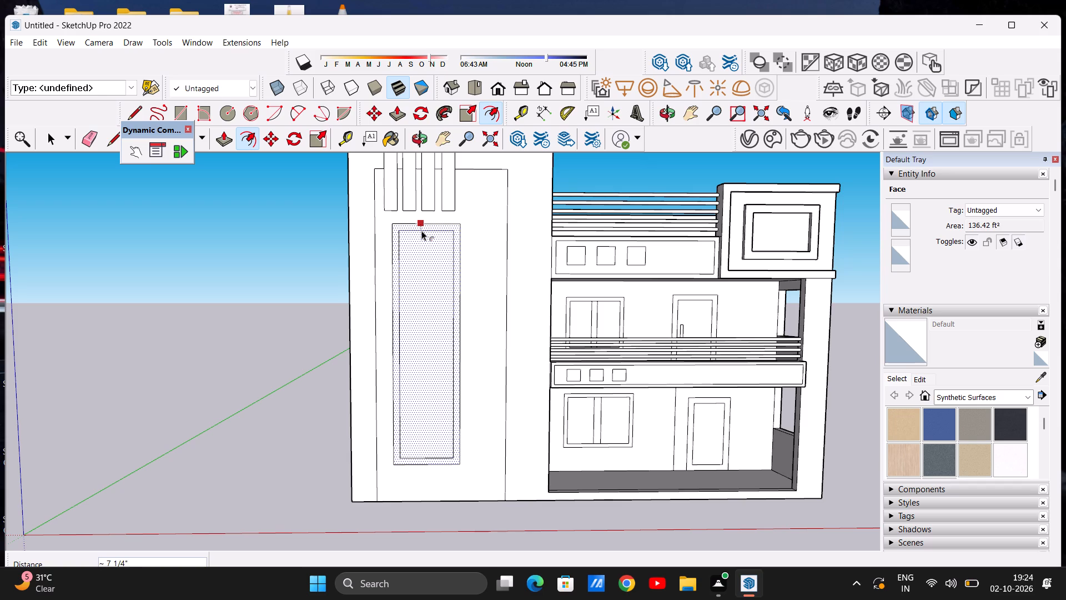
{"action": "left_click", "coordinate": [421, 231]}
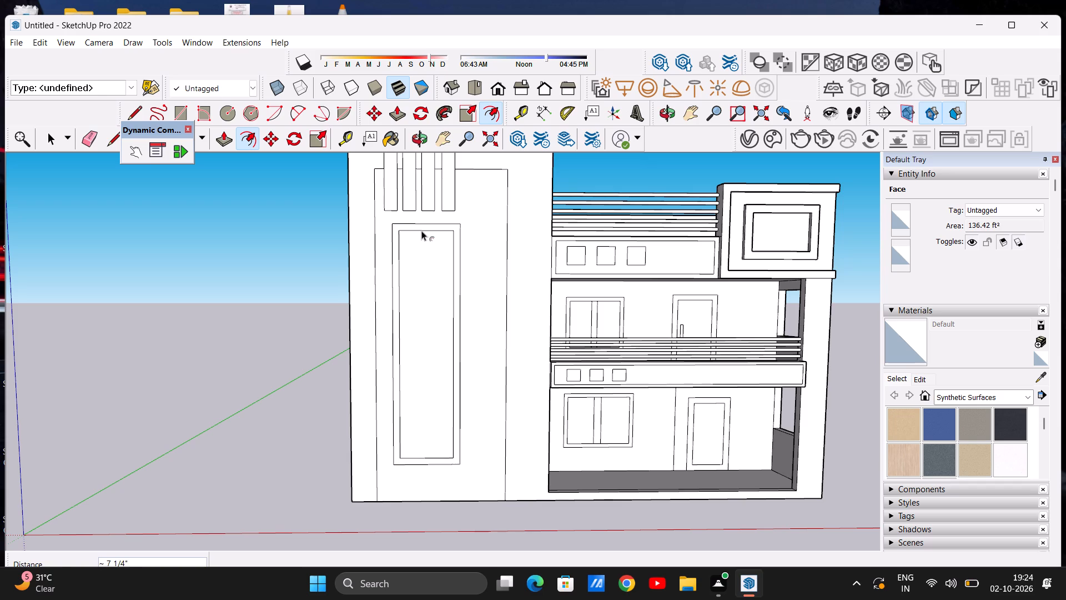
{"action": "key", "text": "space"}
{"action": "left_click", "coordinate": [331, 253]}
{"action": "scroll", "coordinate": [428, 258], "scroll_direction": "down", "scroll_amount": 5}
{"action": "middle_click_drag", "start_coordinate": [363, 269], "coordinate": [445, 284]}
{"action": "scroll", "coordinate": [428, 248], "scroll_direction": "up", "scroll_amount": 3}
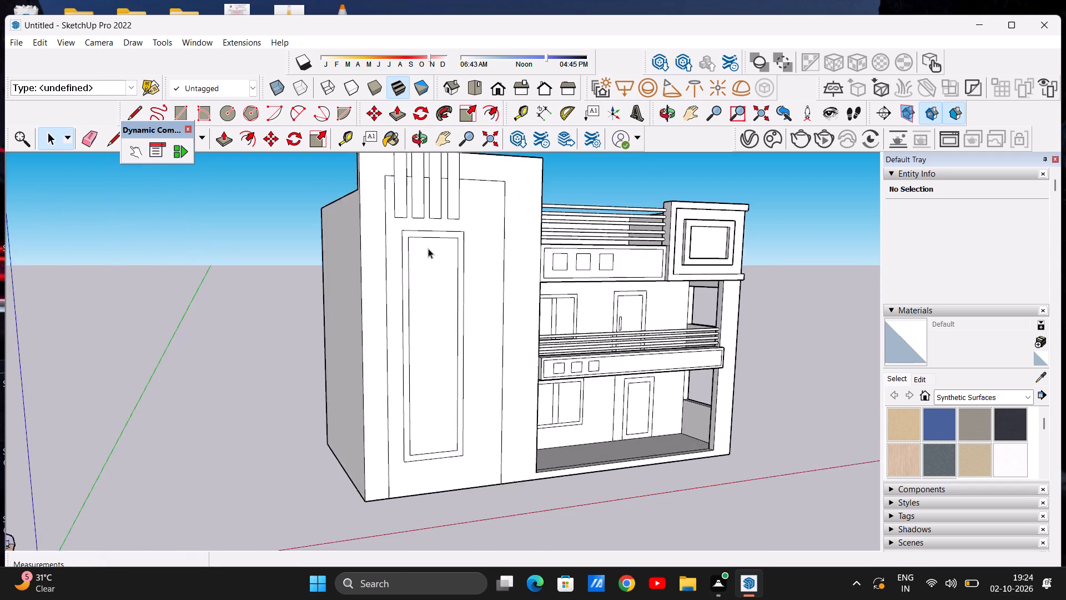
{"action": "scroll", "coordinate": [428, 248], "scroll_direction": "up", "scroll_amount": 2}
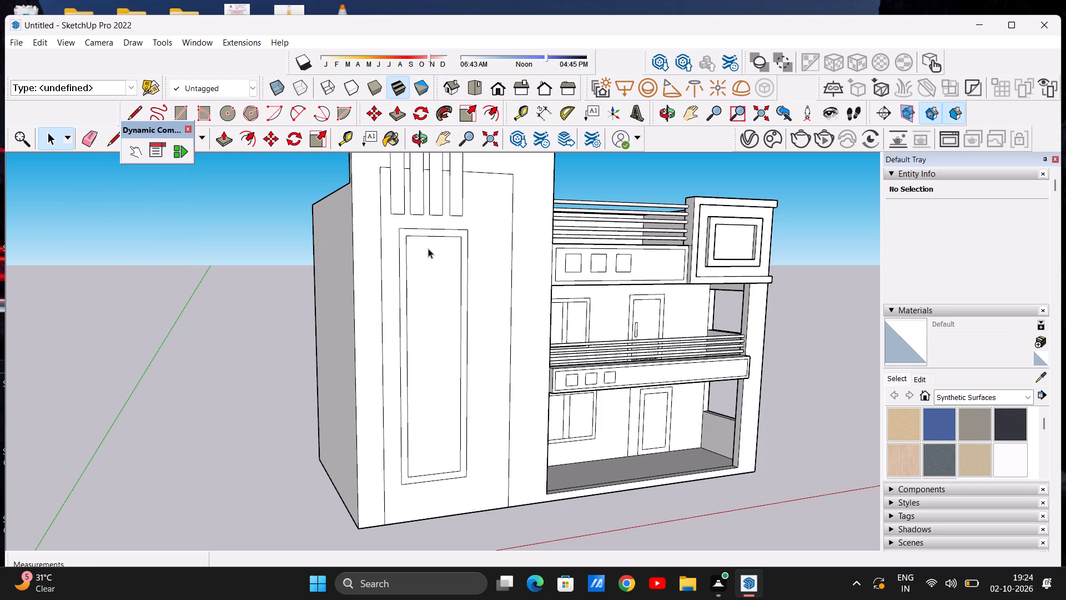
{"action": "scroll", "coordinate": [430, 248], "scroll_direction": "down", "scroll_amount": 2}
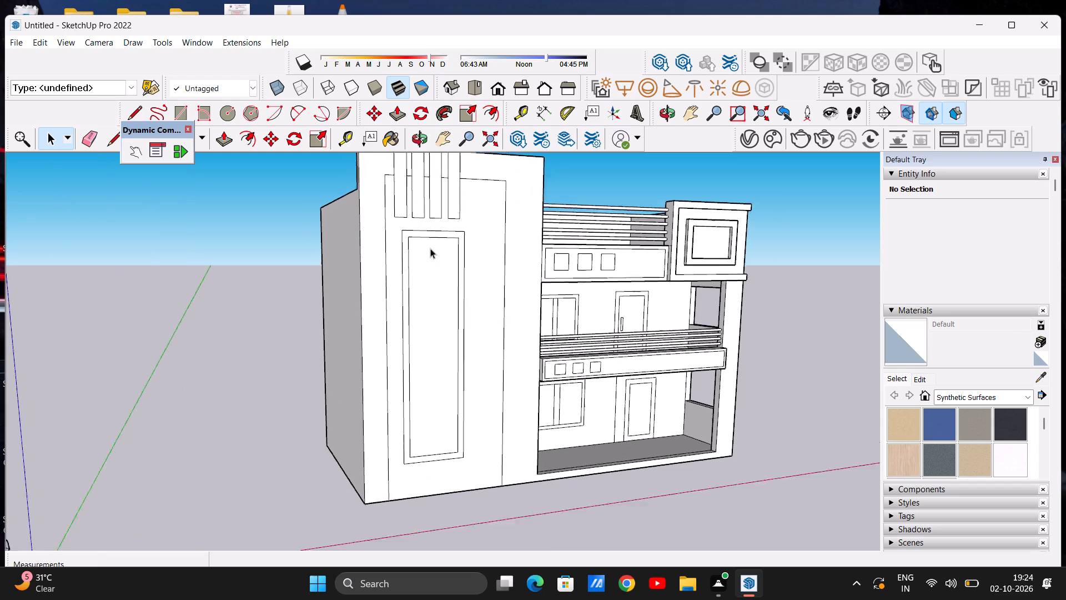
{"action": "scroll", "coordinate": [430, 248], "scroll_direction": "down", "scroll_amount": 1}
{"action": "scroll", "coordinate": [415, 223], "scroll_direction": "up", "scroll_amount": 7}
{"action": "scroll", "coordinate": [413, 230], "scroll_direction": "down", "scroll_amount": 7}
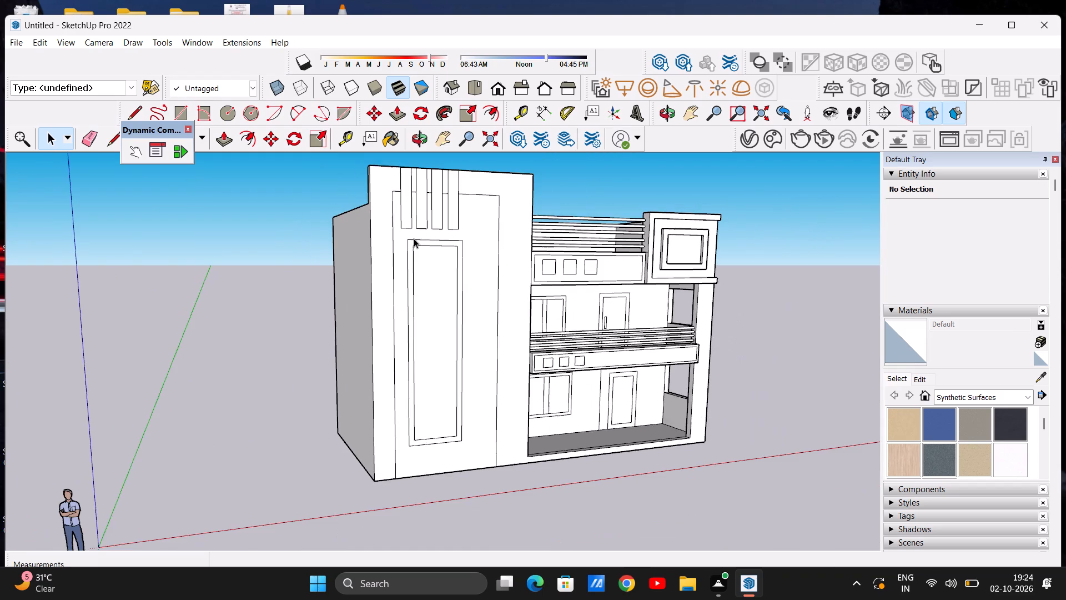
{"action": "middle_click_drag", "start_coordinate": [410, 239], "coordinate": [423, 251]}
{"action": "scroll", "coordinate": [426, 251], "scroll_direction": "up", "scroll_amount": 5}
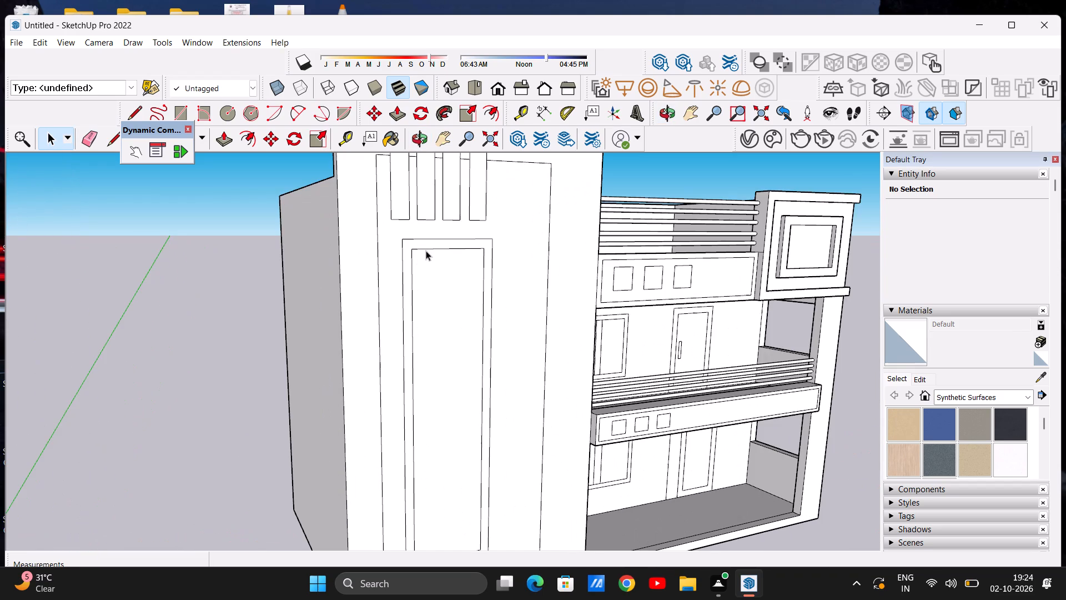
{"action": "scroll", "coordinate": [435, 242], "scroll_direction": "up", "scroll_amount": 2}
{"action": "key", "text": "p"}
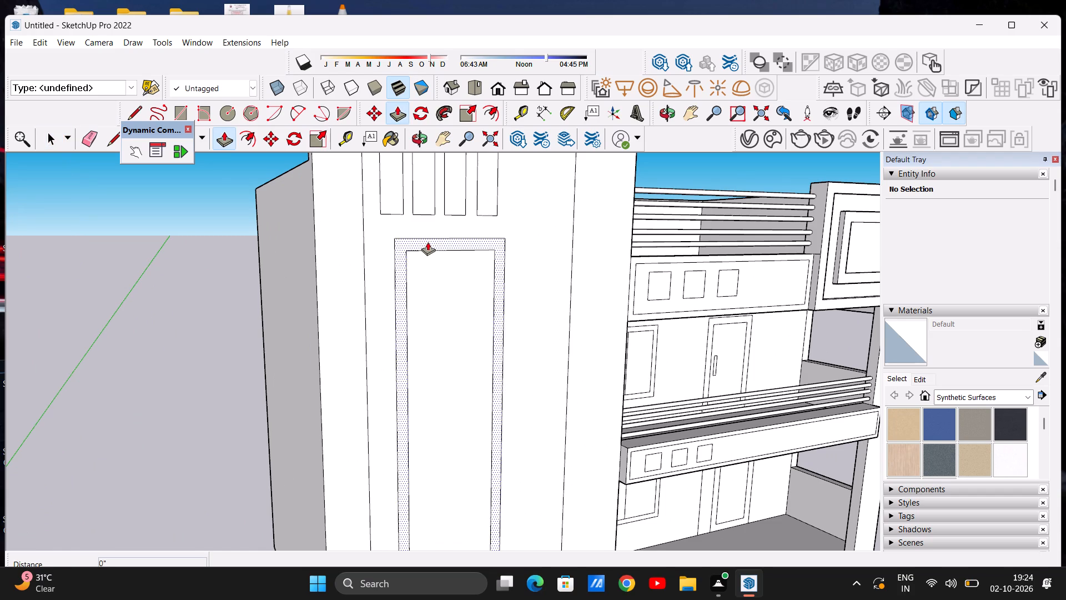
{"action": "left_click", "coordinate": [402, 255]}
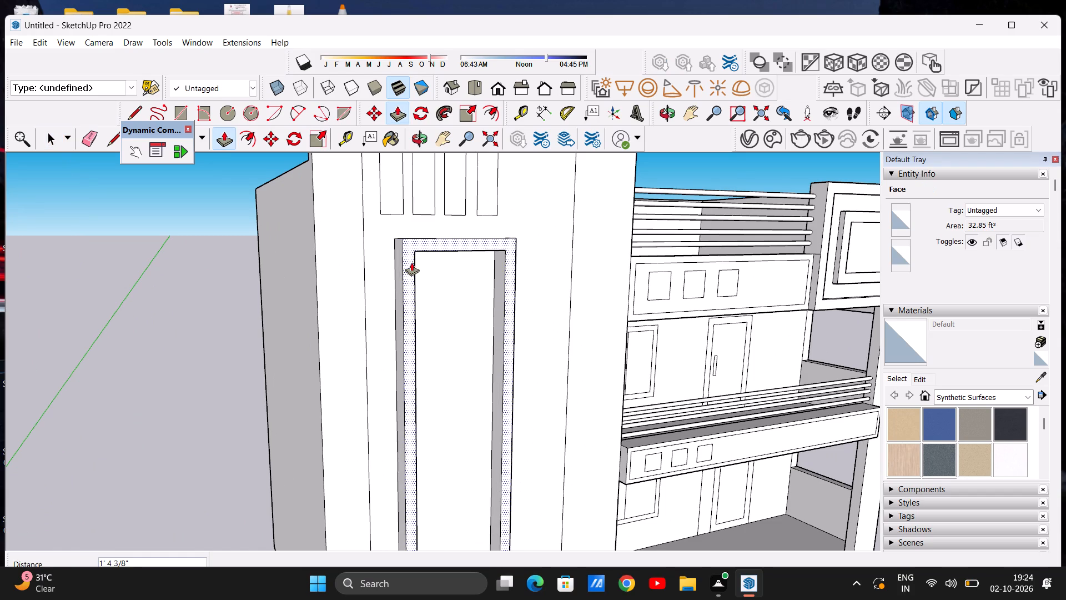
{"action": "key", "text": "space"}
Offset the inner edges of the tall panel's frame border inward by about 11" to form a second, smaller rectangle.
{"action": "scroll", "coordinate": [391, 263], "scroll_direction": "down", "scroll_amount": 4}
{"action": "middle_click_drag", "start_coordinate": [430, 272], "coordinate": [368, 272]}
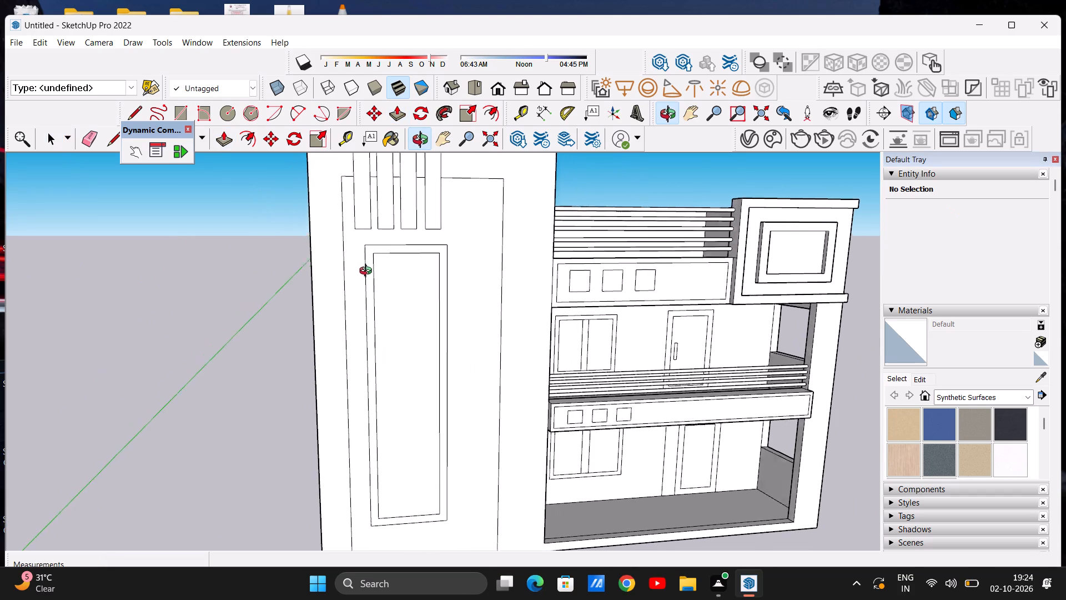
{"action": "middle_click_drag", "start_coordinate": [368, 272], "coordinate": [368, 272]}
{"action": "scroll", "coordinate": [373, 278], "scroll_direction": "down", "scroll_amount": 5}
{"action": "middle_click_drag", "start_coordinate": [415, 299], "coordinate": [359, 287]}
{"action": "middle_click_drag", "start_coordinate": [376, 281], "coordinate": [384, 282]}
{"action": "scroll", "coordinate": [381, 290], "scroll_direction": "up", "scroll_amount": 5}
{"action": "scroll", "coordinate": [415, 288], "scroll_direction": "down", "scroll_amount": 2}
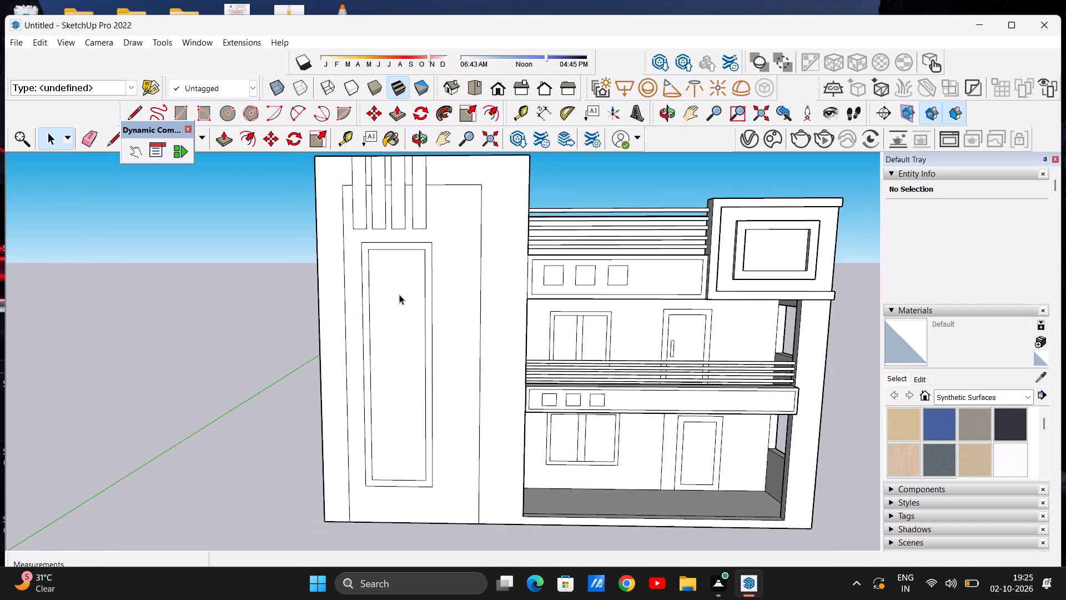
{"action": "scroll", "coordinate": [399, 295], "scroll_direction": "up", "scroll_amount": 1}
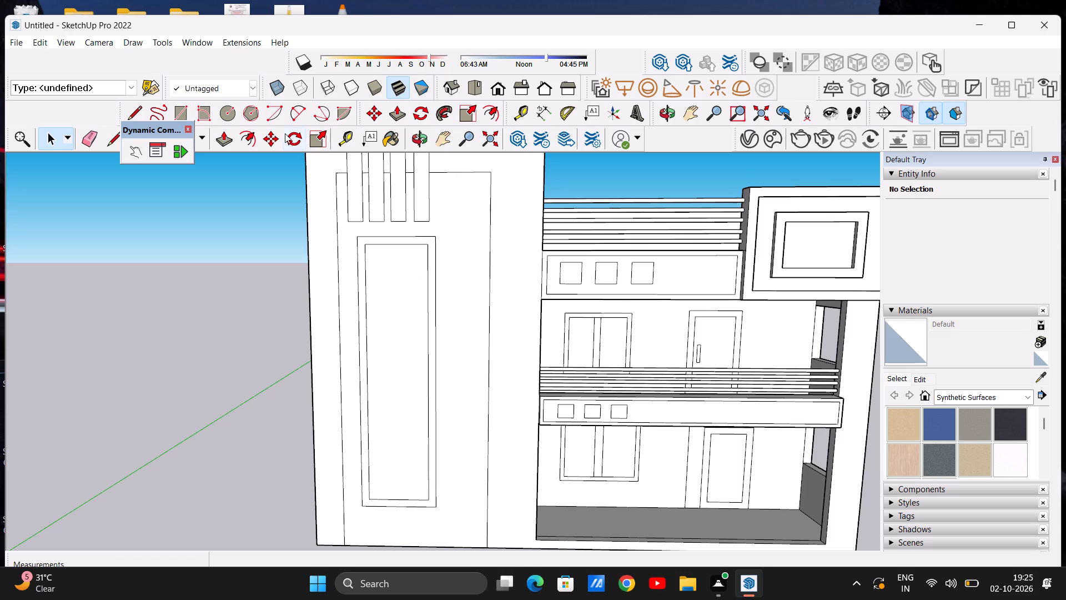
{"action": "left_click", "coordinate": [249, 140]}
{"action": "left_click", "coordinate": [395, 262]}
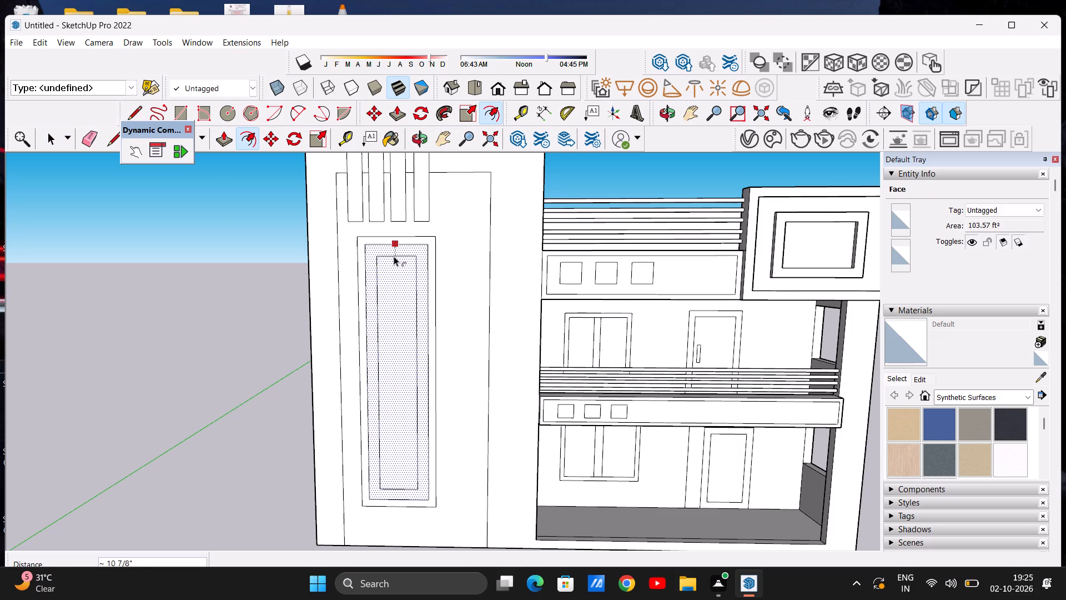
{"action": "left_click", "coordinate": [394, 256]}
{"action": "key", "text": "space"}
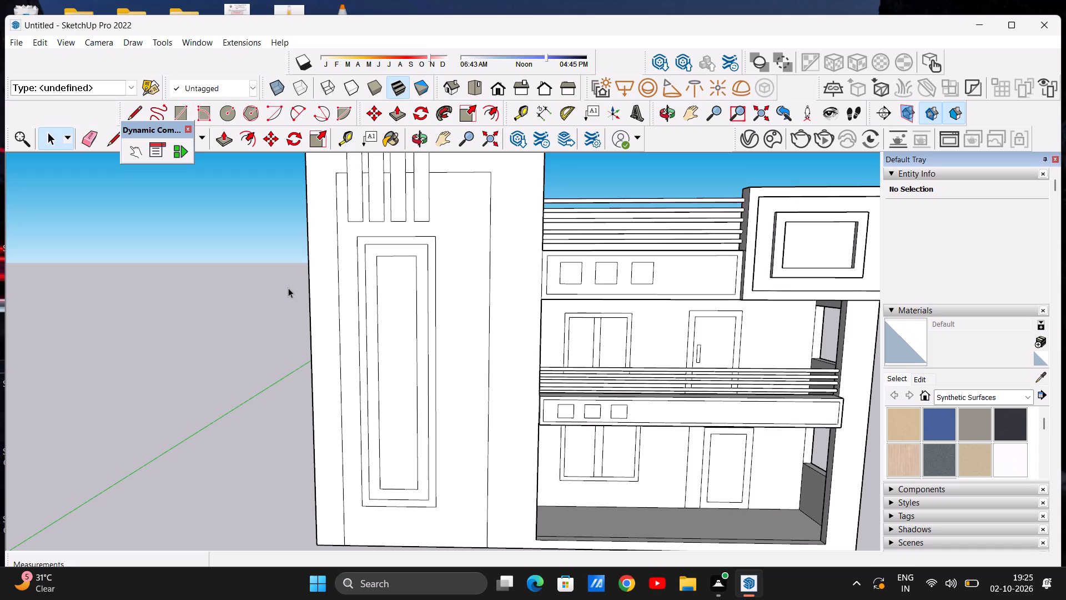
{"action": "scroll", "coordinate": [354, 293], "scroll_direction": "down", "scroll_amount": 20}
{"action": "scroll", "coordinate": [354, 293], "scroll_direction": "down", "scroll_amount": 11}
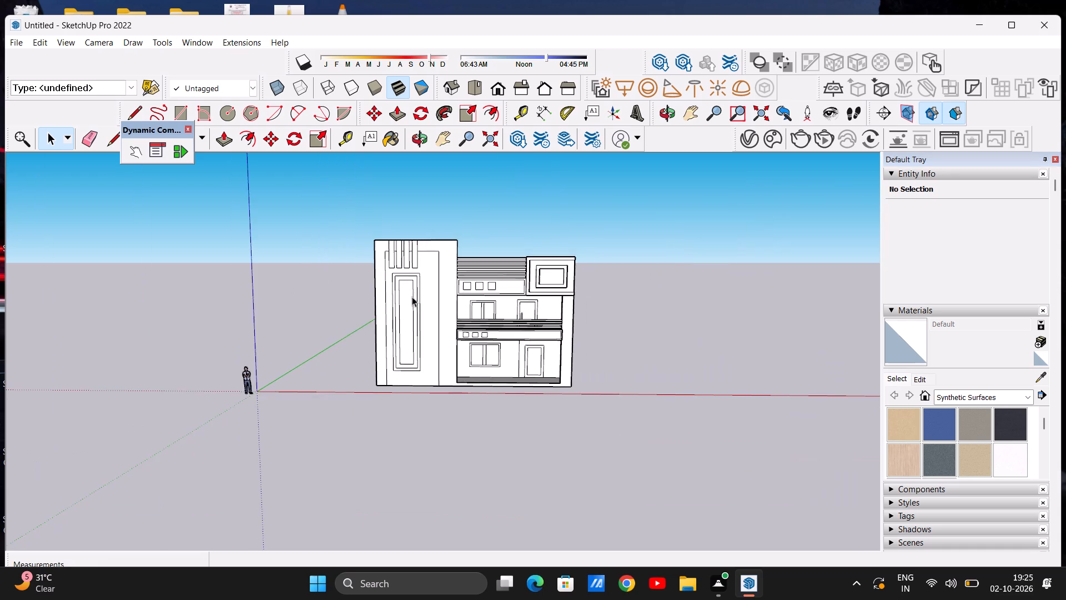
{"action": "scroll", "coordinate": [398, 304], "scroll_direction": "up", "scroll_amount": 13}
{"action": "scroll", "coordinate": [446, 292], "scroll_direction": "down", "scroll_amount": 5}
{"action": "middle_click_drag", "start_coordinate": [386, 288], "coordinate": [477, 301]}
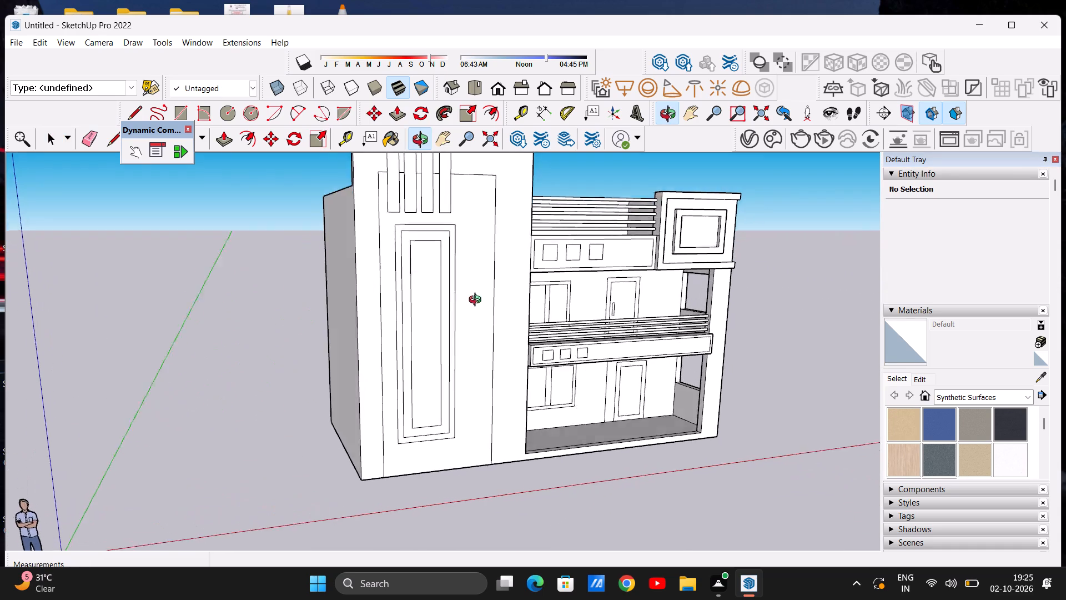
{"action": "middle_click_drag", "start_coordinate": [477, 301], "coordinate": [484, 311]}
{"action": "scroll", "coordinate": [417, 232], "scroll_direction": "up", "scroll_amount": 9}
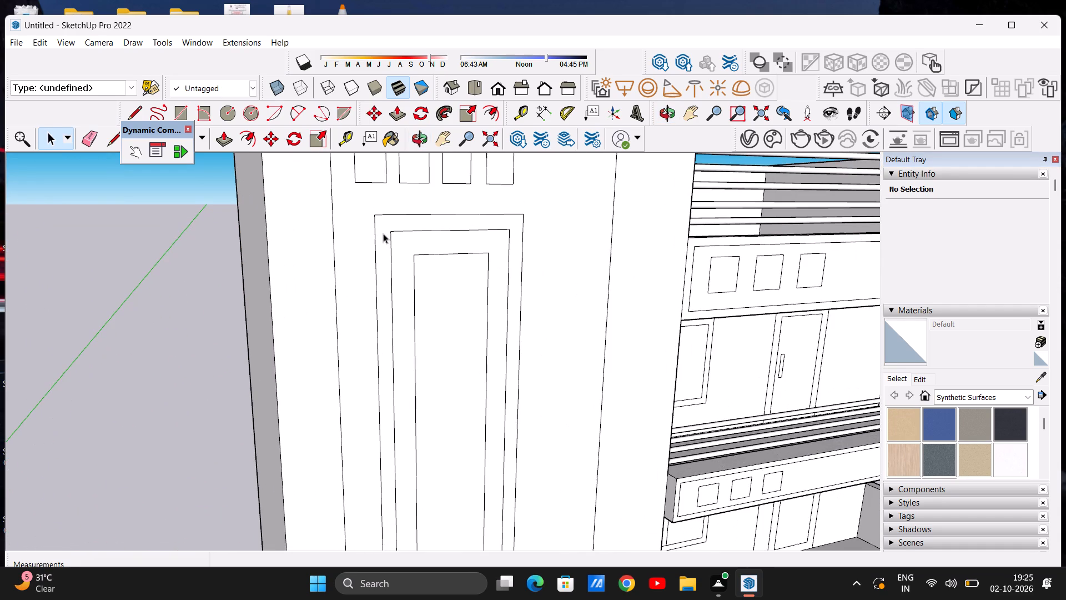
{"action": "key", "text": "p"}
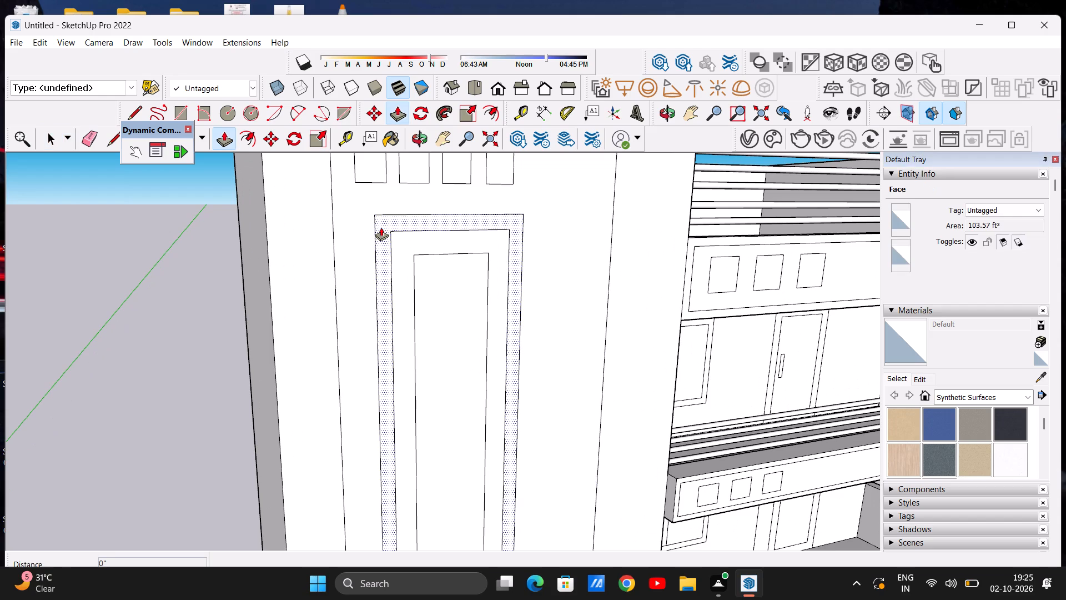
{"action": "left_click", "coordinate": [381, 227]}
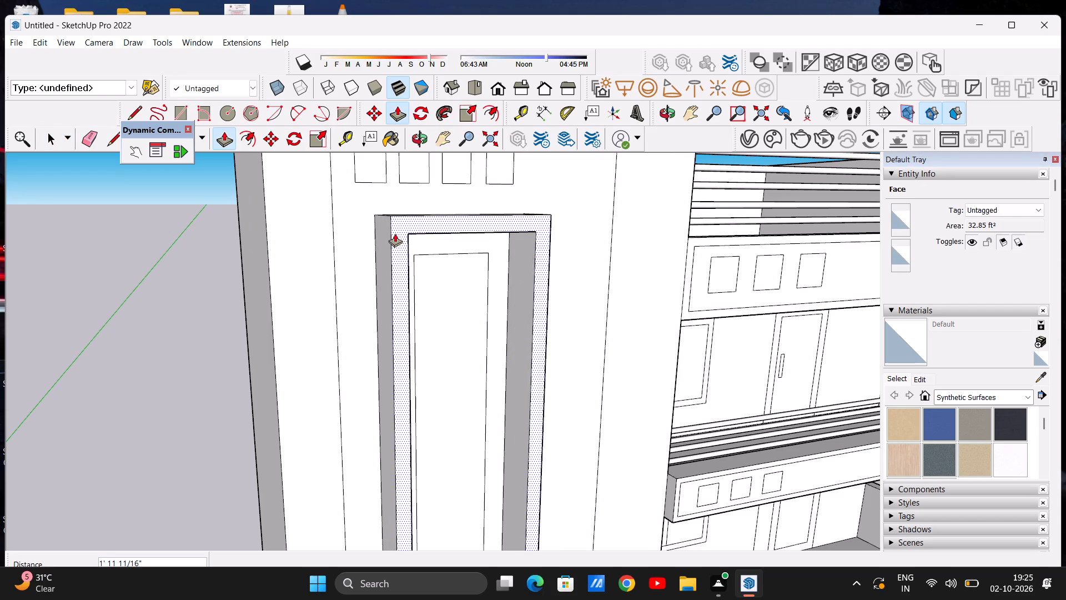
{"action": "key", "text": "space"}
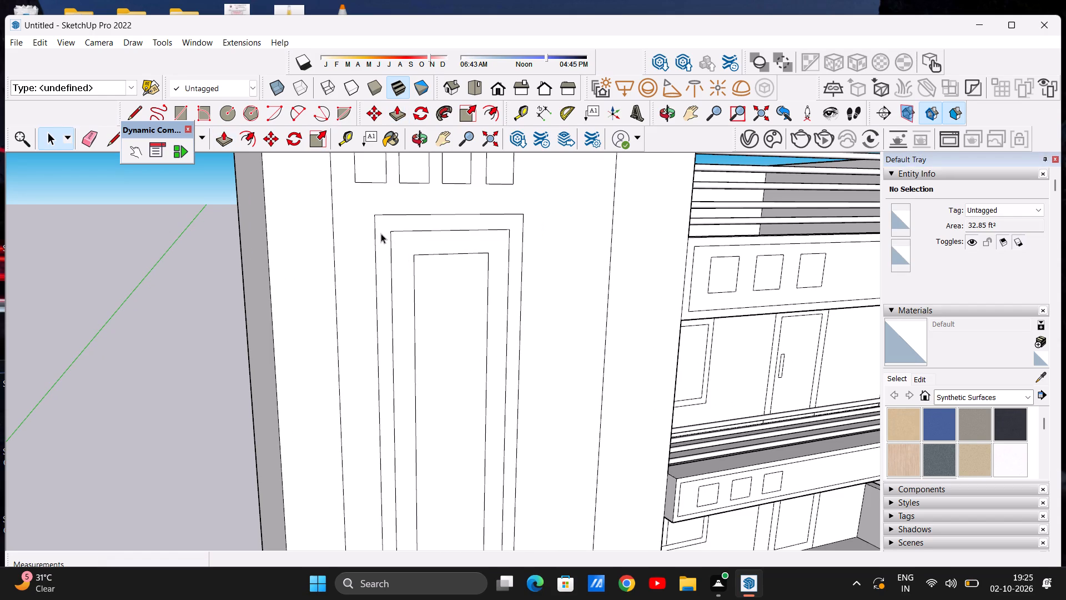
Push/Pull the tall panel's outer frame border outward by about 2' 11".
{"action": "left_click", "coordinate": [224, 137]}
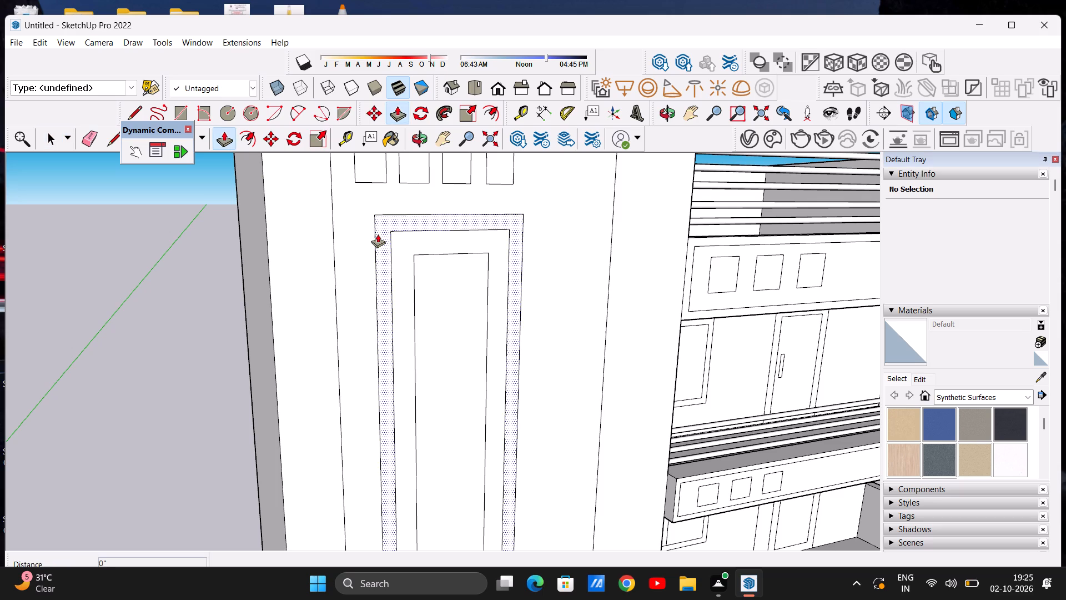
{"action": "left_click", "coordinate": [378, 234]}
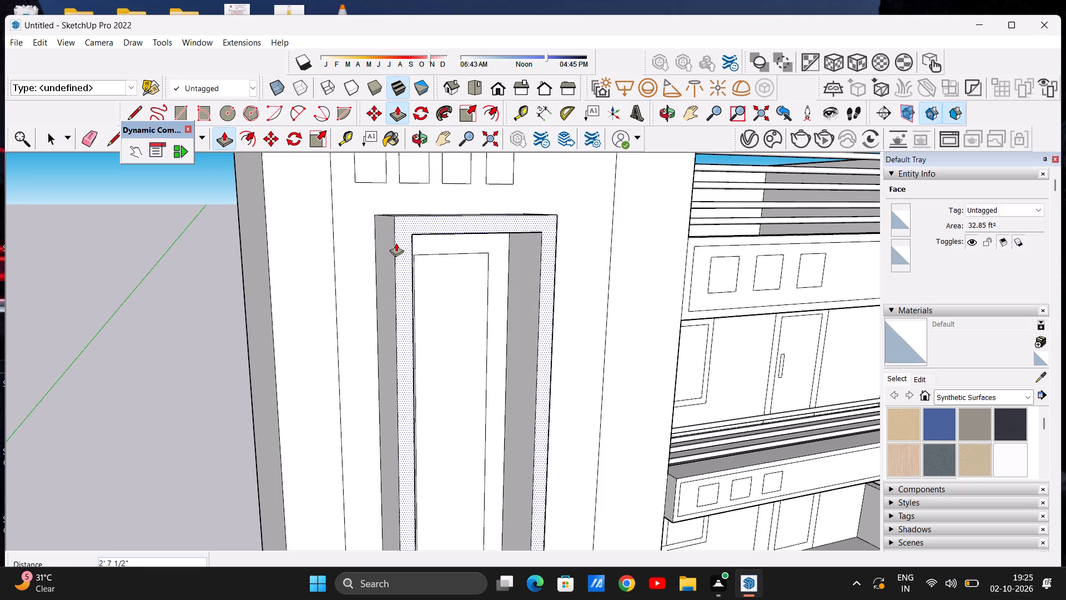
{"action": "left_click", "coordinate": [398, 244]}
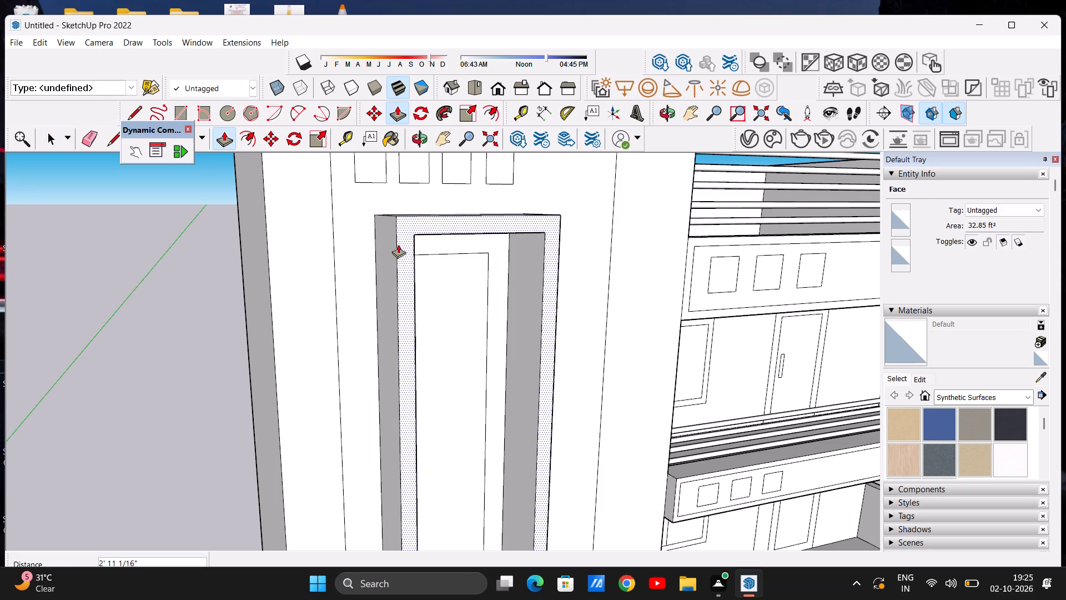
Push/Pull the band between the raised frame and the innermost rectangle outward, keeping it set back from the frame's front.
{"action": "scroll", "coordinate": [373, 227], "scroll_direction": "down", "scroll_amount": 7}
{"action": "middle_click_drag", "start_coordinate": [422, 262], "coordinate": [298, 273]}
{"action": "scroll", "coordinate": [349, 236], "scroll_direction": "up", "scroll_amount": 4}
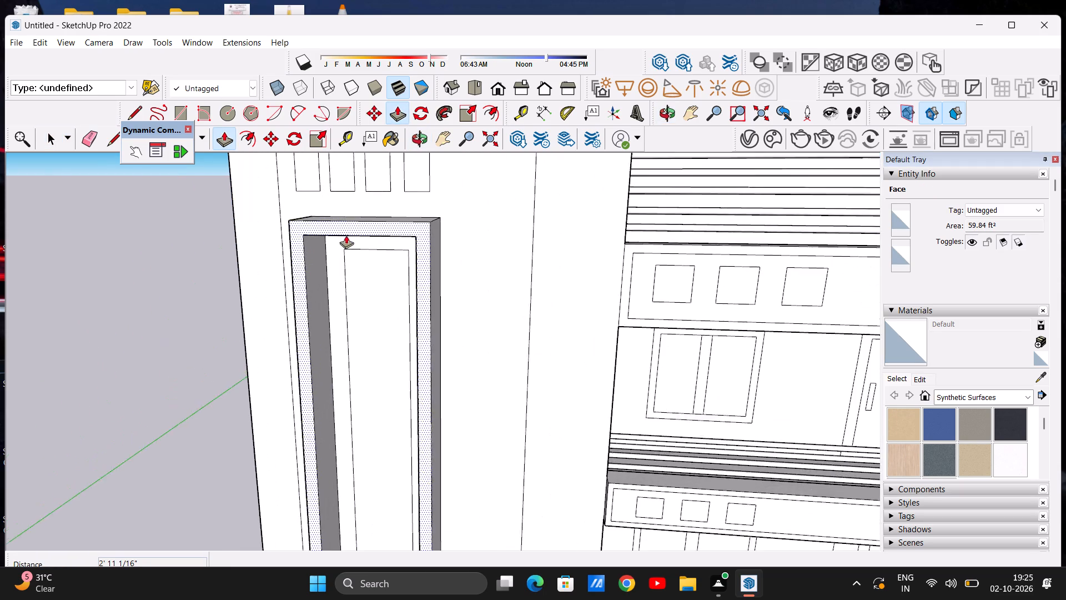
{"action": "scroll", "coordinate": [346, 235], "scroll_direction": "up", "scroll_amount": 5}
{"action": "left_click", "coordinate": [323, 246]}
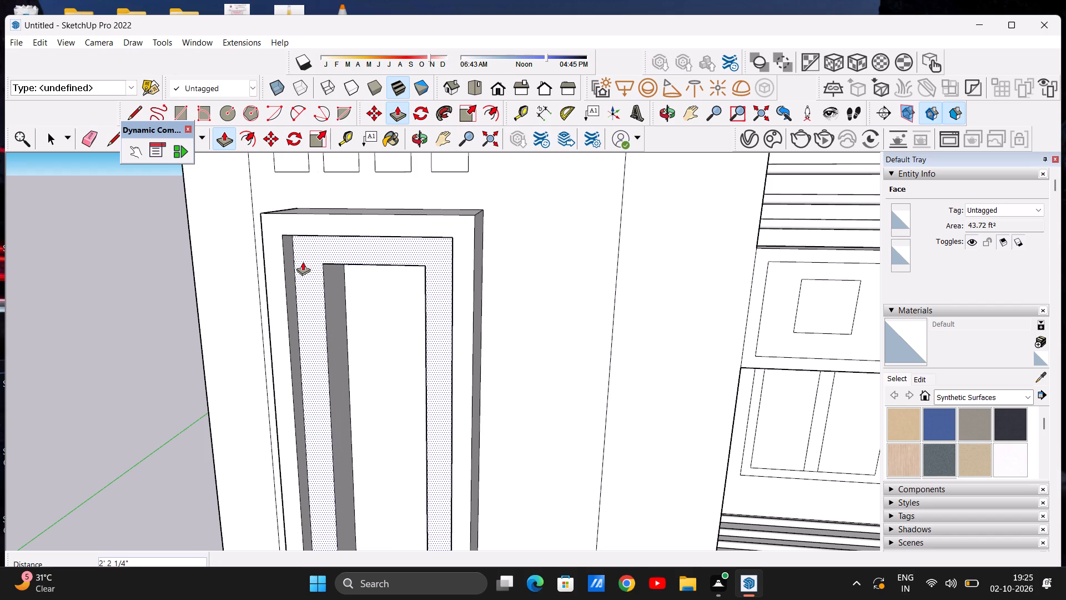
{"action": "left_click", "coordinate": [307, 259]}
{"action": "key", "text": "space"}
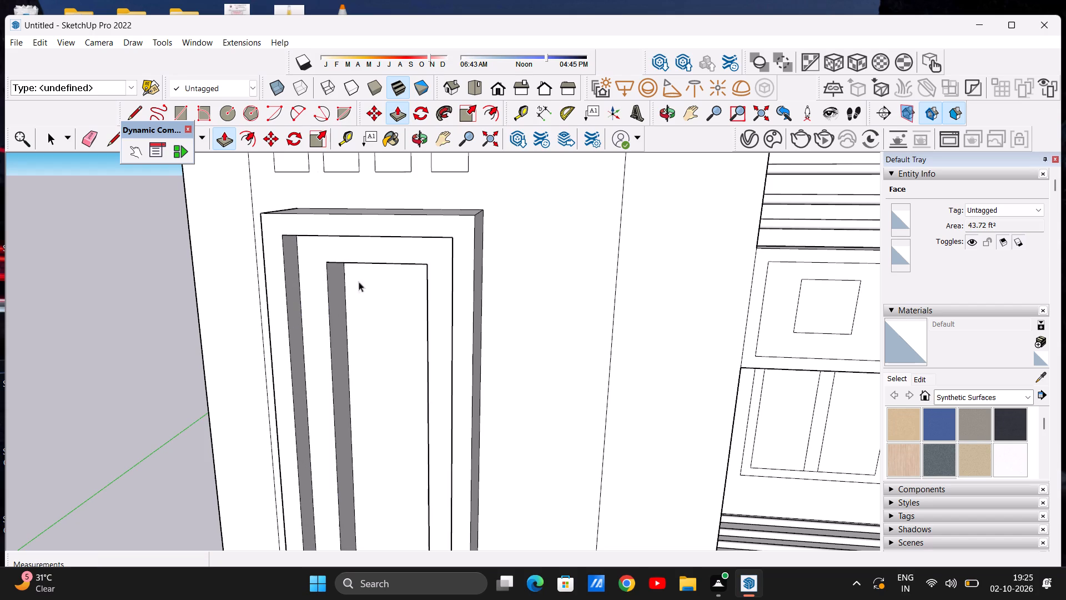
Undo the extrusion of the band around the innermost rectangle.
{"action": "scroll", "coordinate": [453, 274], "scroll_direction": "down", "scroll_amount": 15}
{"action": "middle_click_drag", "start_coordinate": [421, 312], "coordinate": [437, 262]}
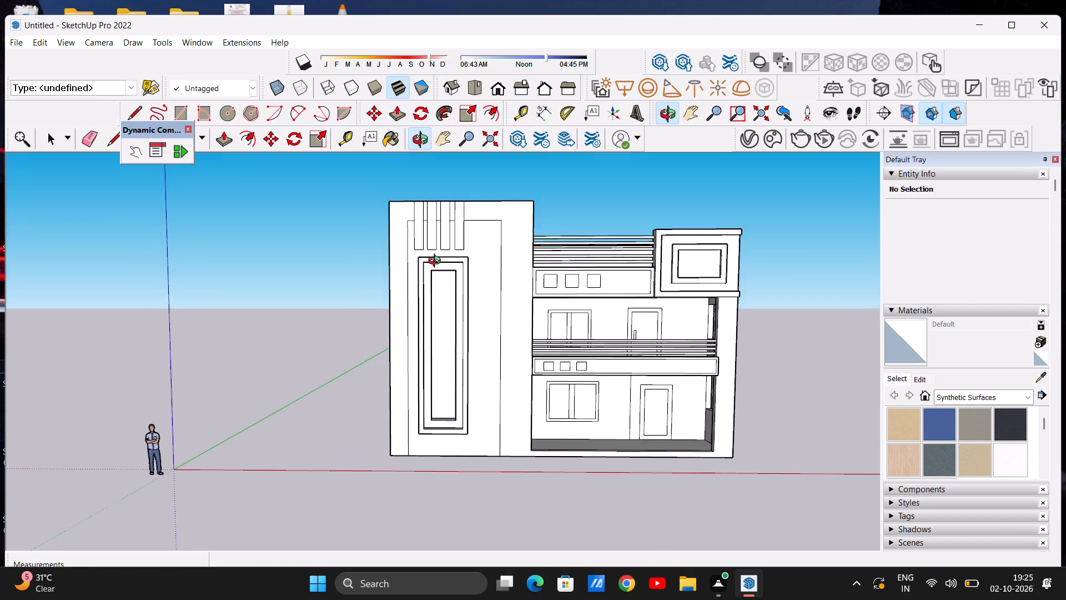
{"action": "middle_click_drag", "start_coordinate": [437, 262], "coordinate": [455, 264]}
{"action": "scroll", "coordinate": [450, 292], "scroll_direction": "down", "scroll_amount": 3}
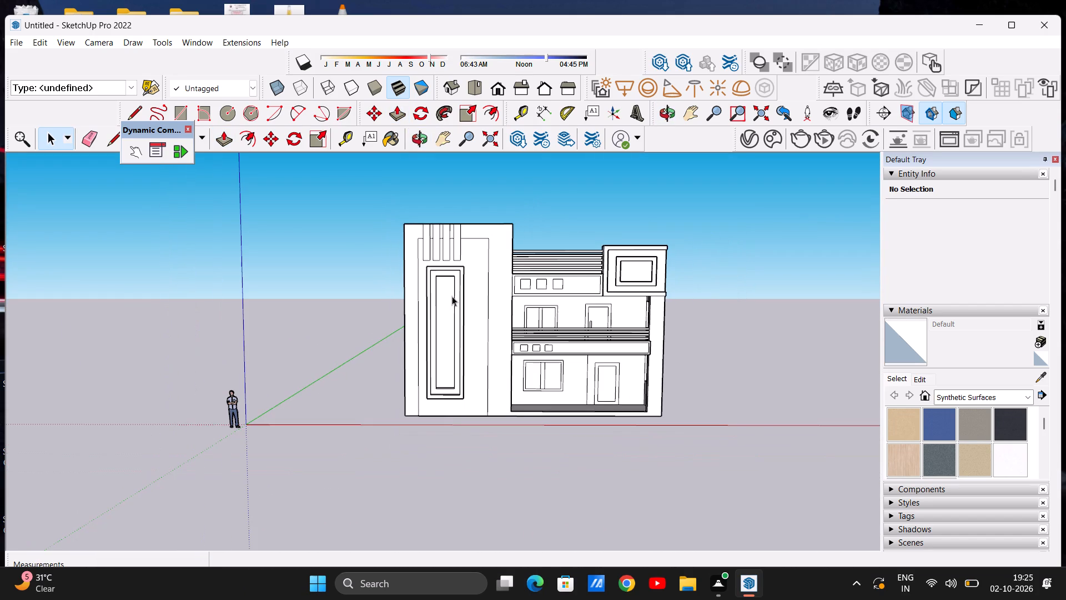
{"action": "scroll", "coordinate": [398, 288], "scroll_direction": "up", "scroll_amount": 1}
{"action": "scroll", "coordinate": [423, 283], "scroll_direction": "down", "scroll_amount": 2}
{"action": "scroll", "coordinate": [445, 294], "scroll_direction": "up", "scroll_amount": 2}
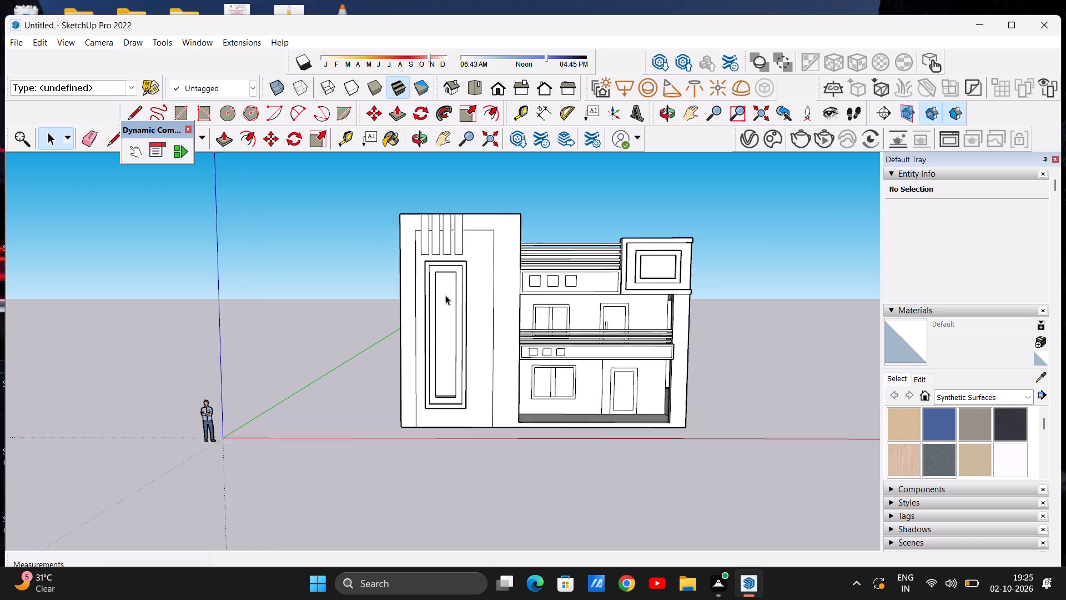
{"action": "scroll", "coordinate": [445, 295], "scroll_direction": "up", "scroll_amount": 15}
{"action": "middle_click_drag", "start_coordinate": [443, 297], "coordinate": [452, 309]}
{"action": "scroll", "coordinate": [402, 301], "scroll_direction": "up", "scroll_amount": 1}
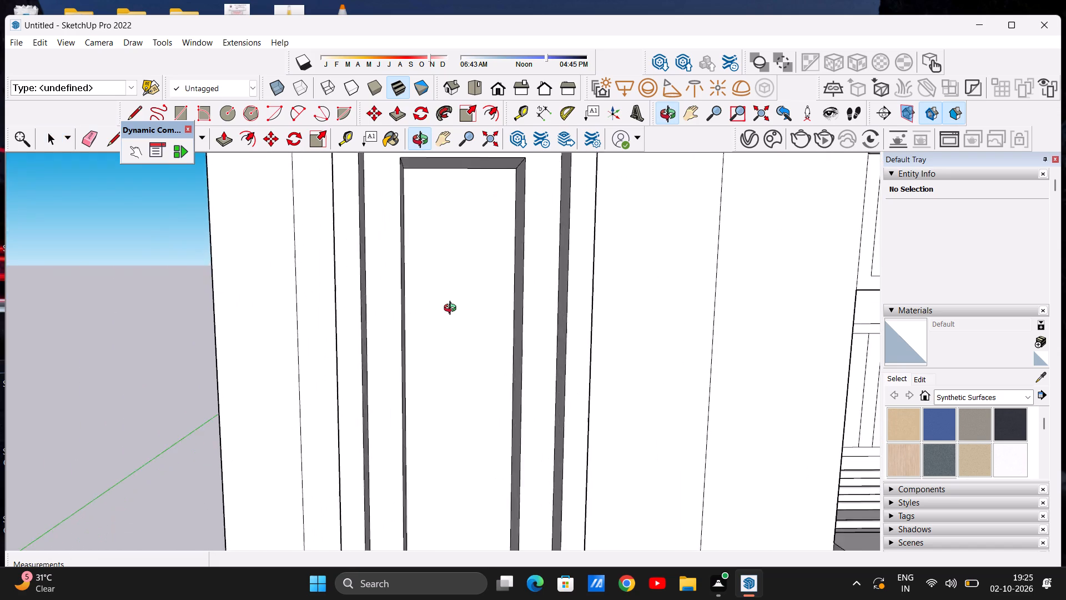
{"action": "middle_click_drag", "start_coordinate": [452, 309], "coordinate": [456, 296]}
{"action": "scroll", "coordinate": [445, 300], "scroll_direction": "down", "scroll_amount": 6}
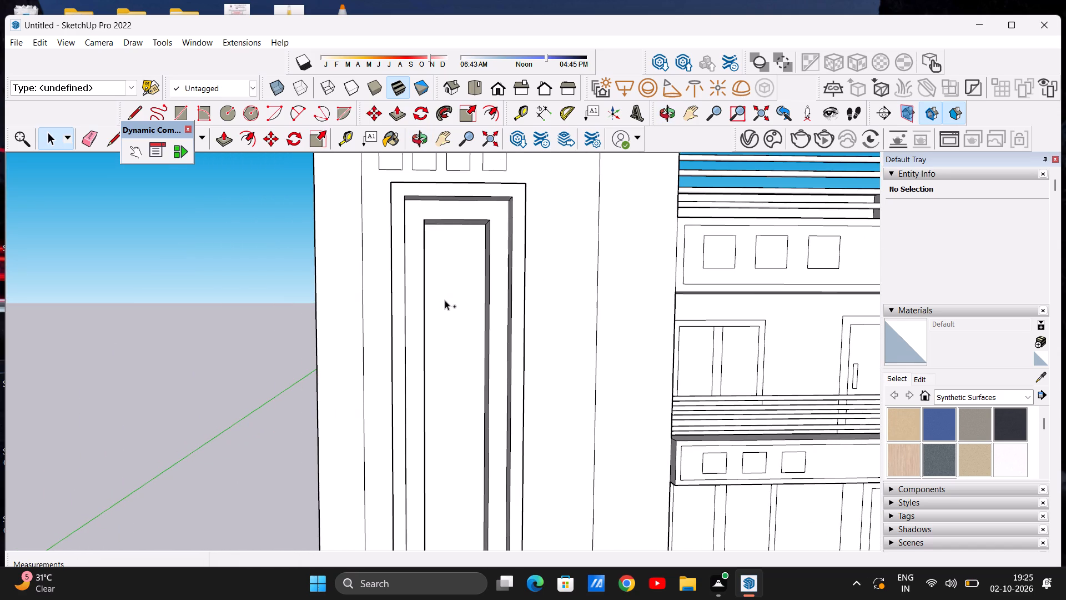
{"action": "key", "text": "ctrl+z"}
Draw four horizontal lines, each about 3' 1" long, across the tall panel's innermost rectangle to divide it into five panes.
{"action": "scroll", "coordinate": [449, 293], "scroll_direction": "down", "scroll_amount": 8}
{"action": "scroll", "coordinate": [448, 302], "scroll_direction": "up", "scroll_amount": 6}
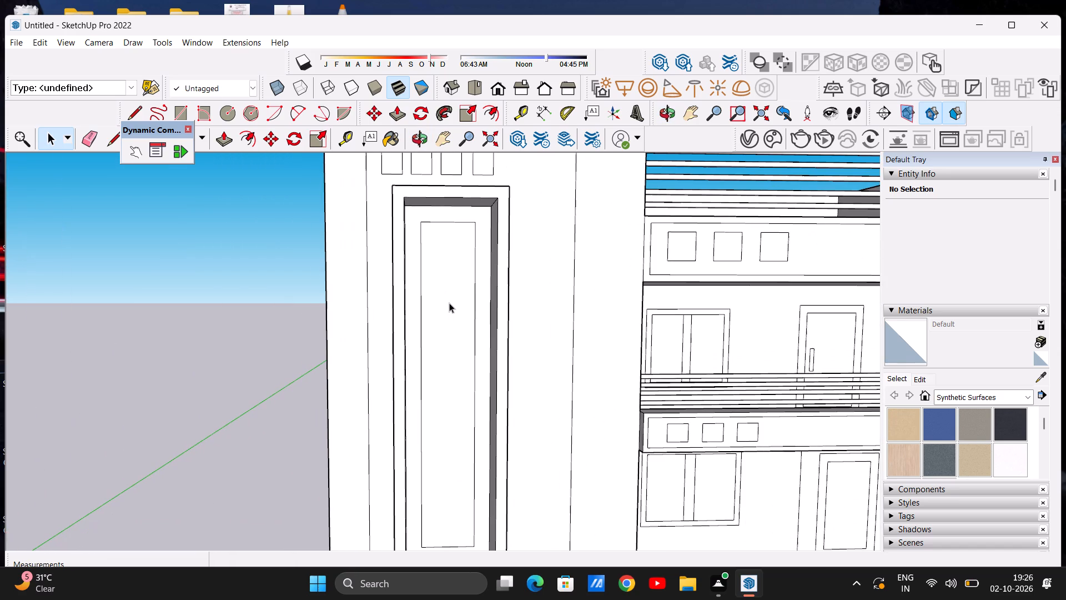
{"action": "key", "text": "l"}
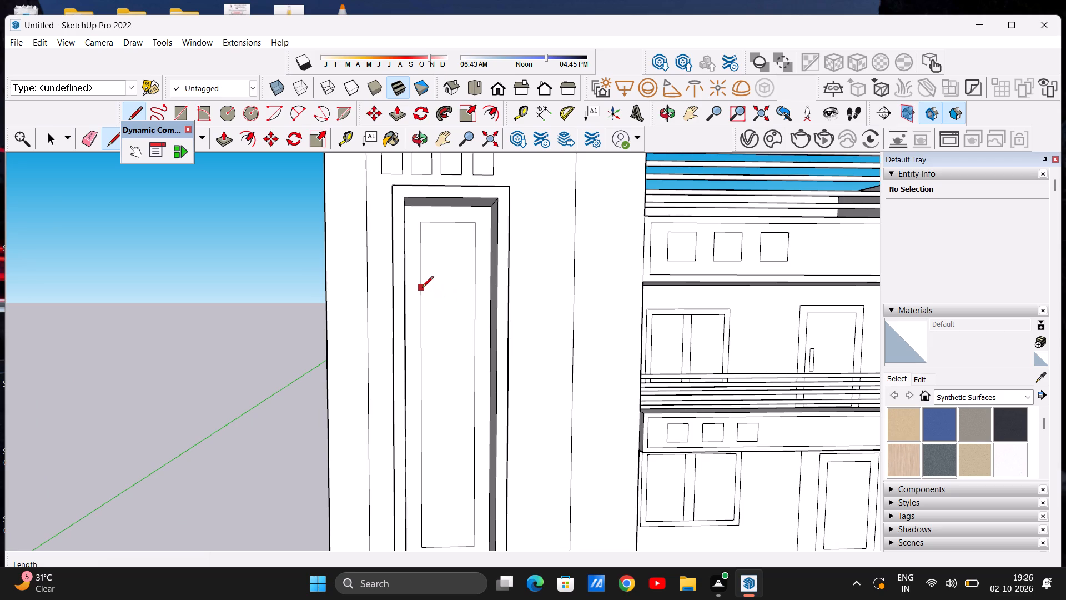
{"action": "left_click", "coordinate": [422, 288]}
{"action": "left_click", "coordinate": [475, 288]}
{"action": "scroll", "coordinate": [445, 299], "scroll_direction": "down", "scroll_amount": 8}
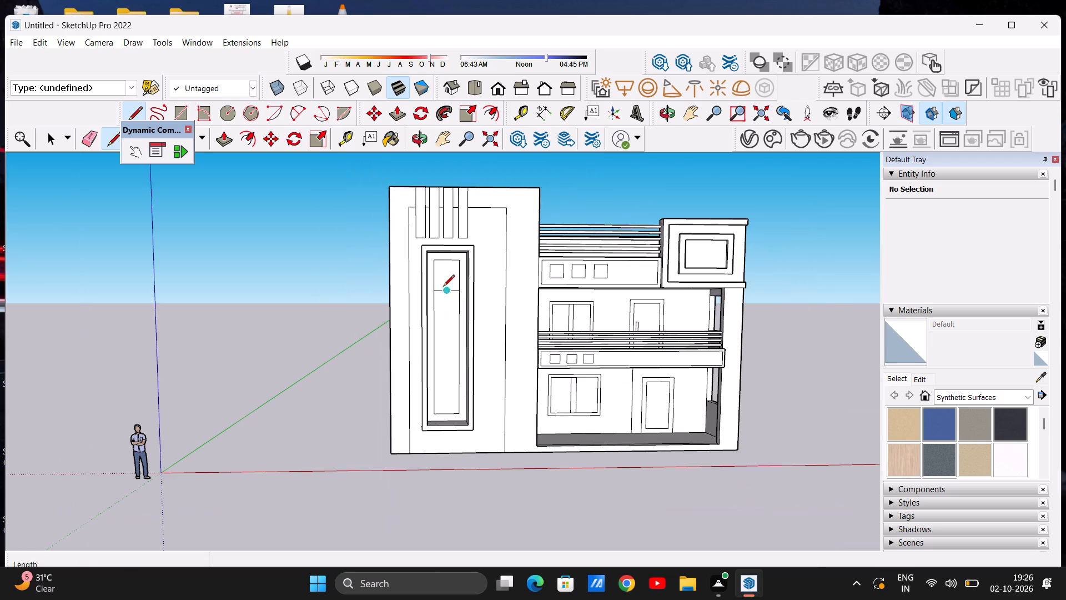
{"action": "scroll", "coordinate": [445, 322], "scroll_direction": "up", "scroll_amount": 6}
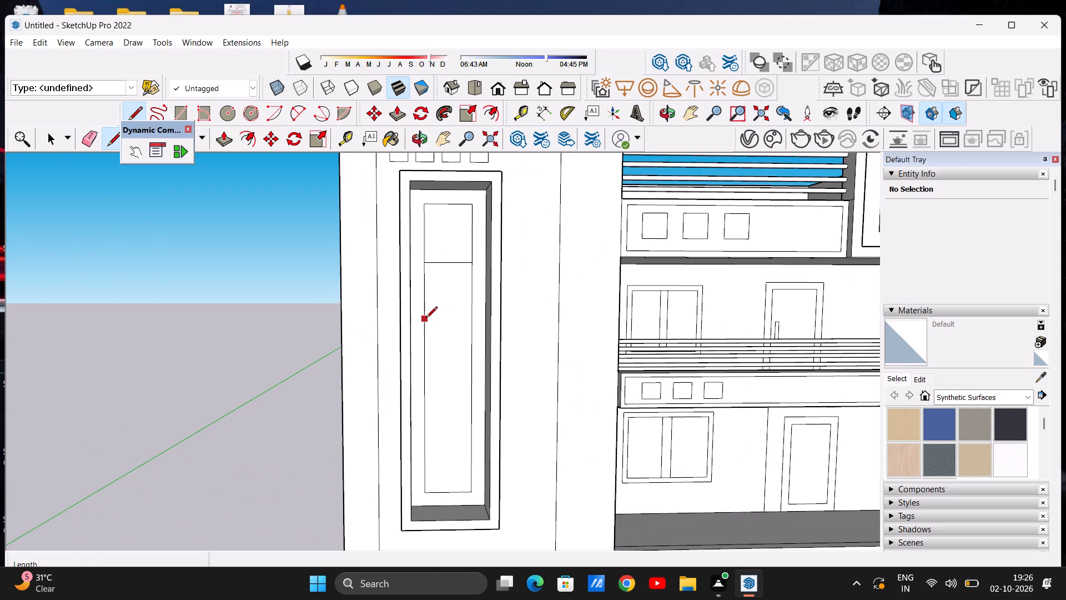
{"action": "left_click", "coordinate": [425, 315]}
{"action": "left_click", "coordinate": [470, 319]}
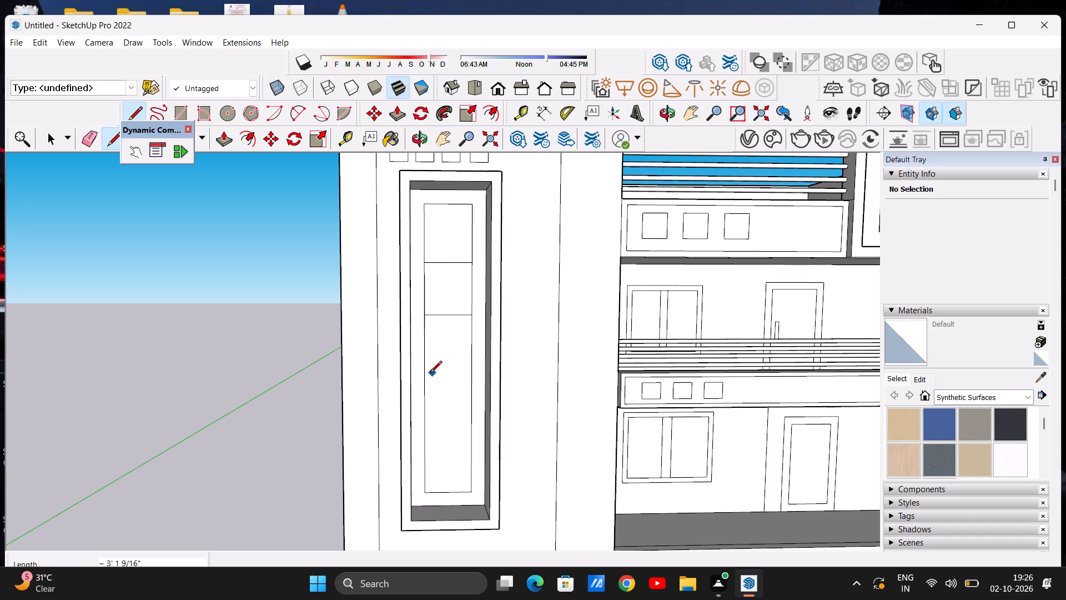
{"action": "left_click", "coordinate": [425, 370]}
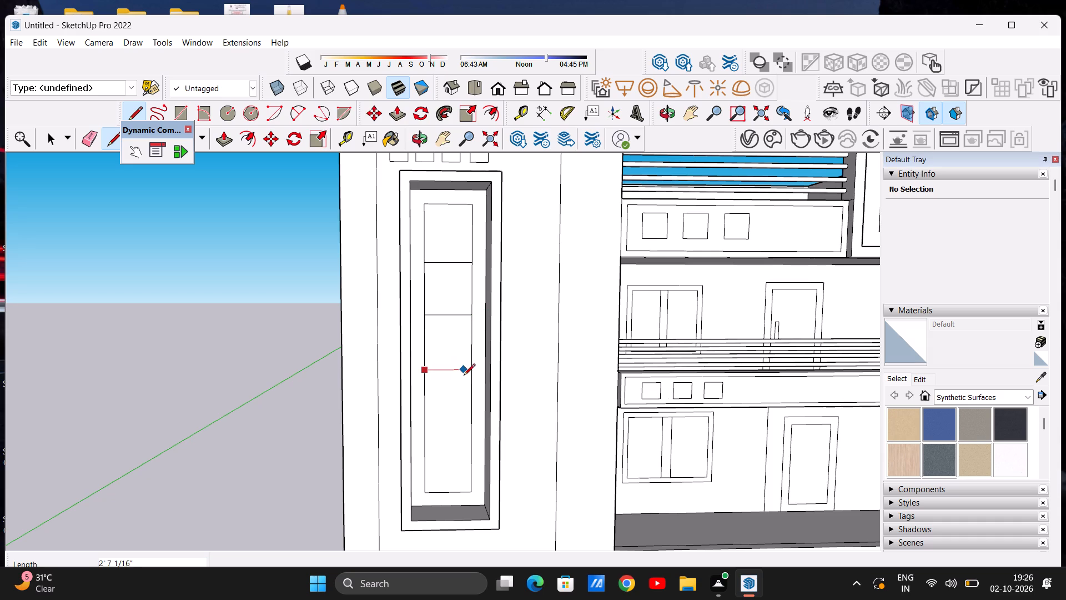
{"action": "left_click", "coordinate": [467, 374]}
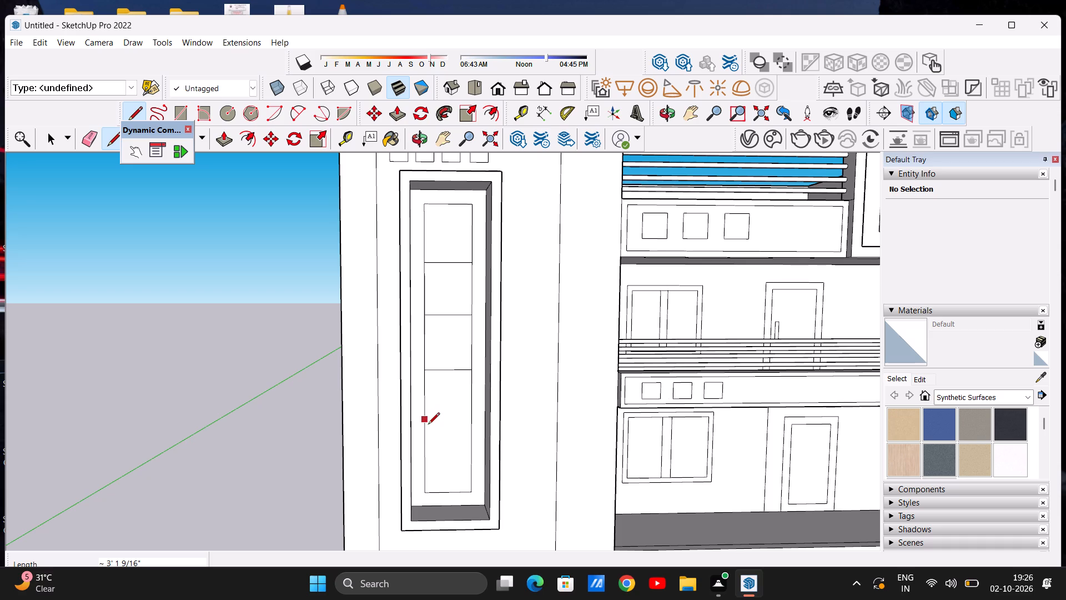
{"action": "left_click", "coordinate": [428, 433]}
{"action": "left_click", "coordinate": [470, 434]}
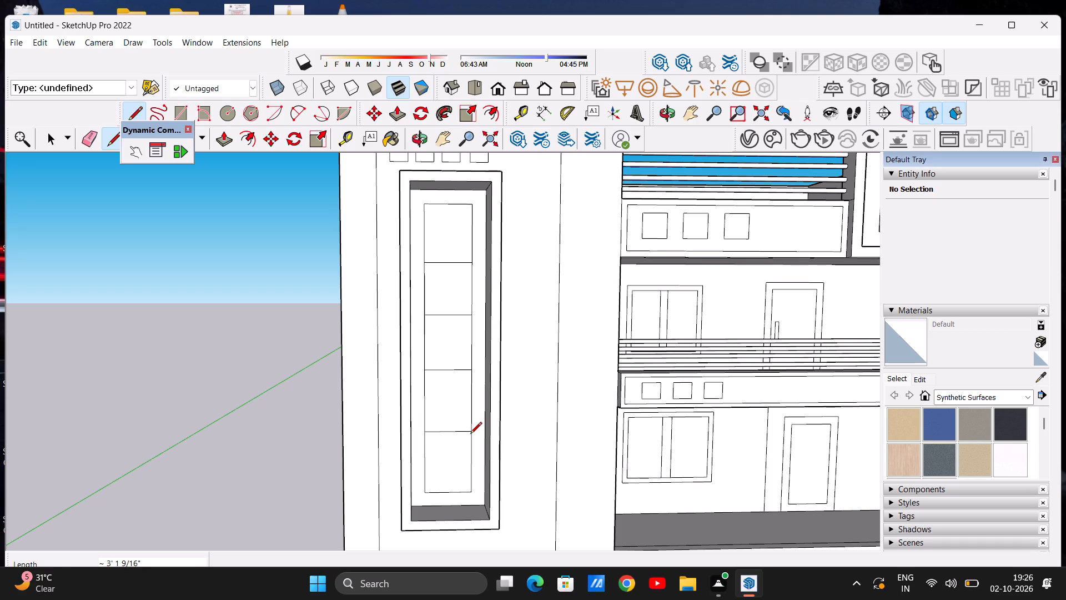
{"action": "key", "text": "space"}
Push/Pull the band between the raised frame and the subdivided inner rectangle outward, keeping it set back from the frame's front.
{"action": "scroll", "coordinate": [439, 413], "scroll_direction": "down", "scroll_amount": 10}
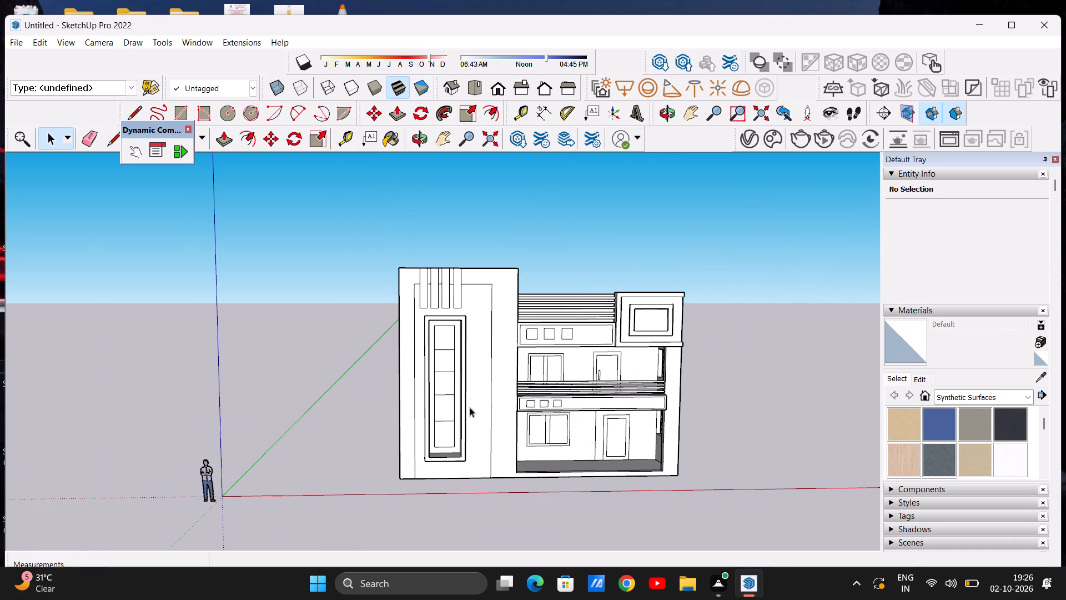
{"action": "scroll", "coordinate": [477, 378], "scroll_direction": "down", "scroll_amount": 1}
{"action": "scroll", "coordinate": [440, 382], "scroll_direction": "up", "scroll_amount": 4}
{"action": "middle_click_drag", "start_coordinate": [429, 379], "coordinate": [445, 379]}
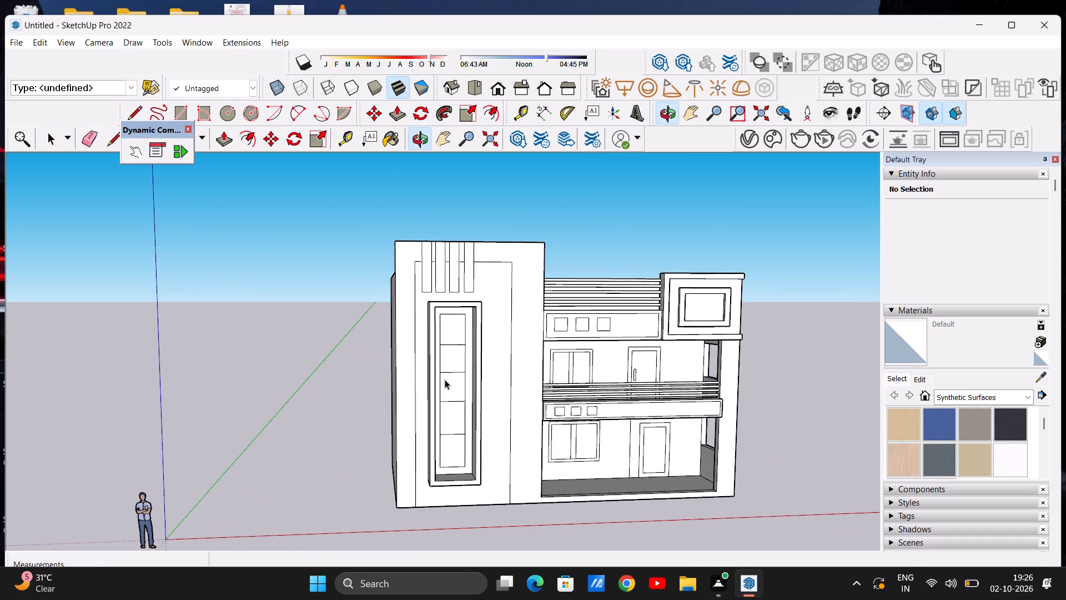
{"action": "scroll", "coordinate": [454, 327], "scroll_direction": "up", "scroll_amount": 7}
{"action": "scroll", "coordinate": [404, 304], "scroll_direction": "up", "scroll_amount": 10}
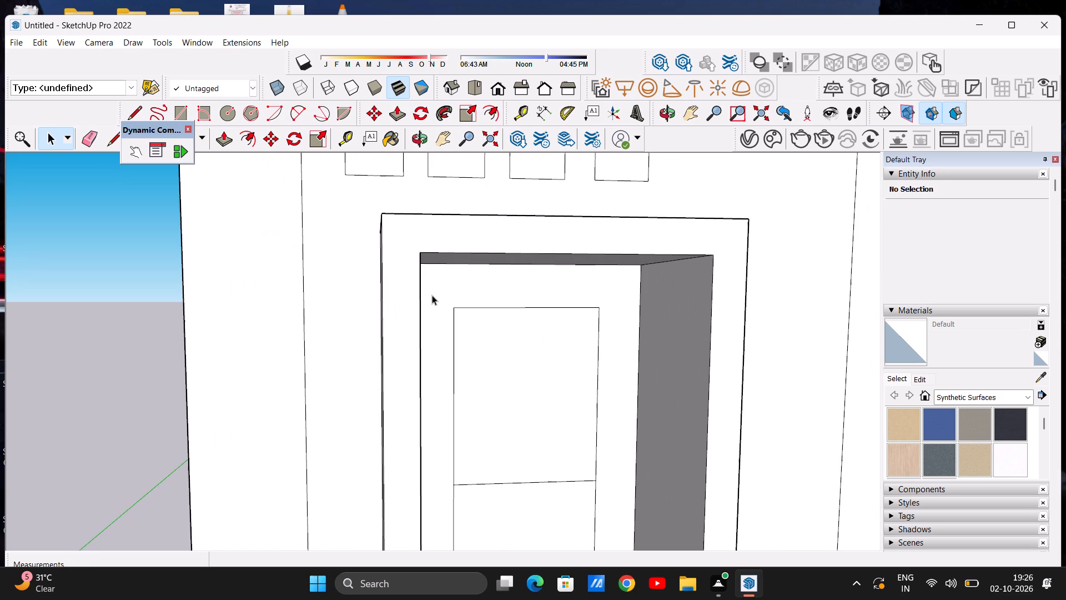
{"action": "key", "text": "p"}
{"action": "middle_click_drag", "start_coordinate": [471, 282], "coordinate": [327, 329]}
{"action": "left_click", "coordinate": [383, 313]}
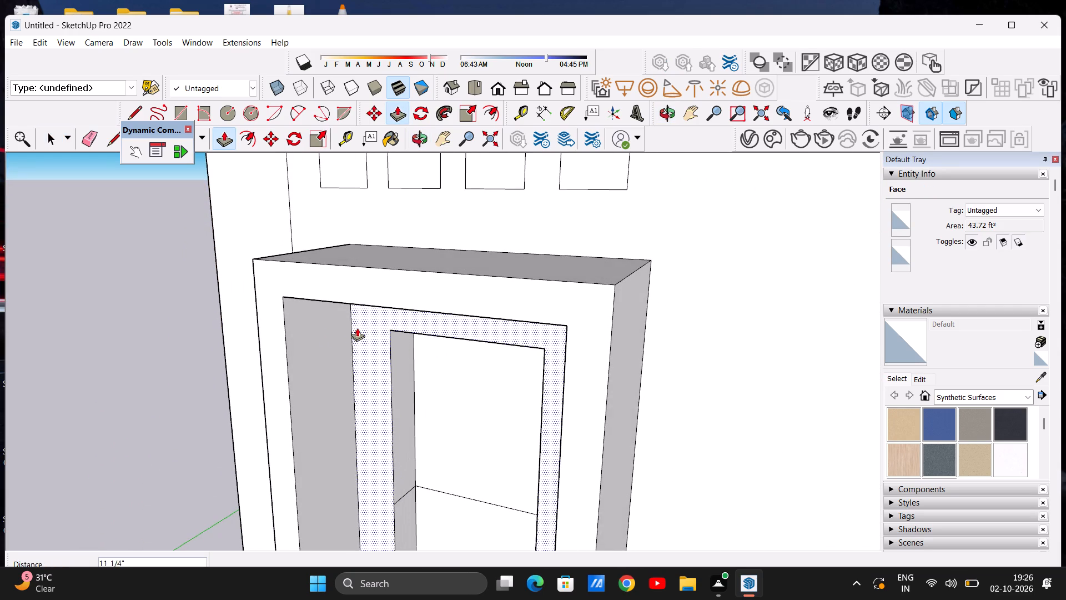
{"action": "left_click", "coordinate": [338, 331]}
{"action": "key", "text": "space"}
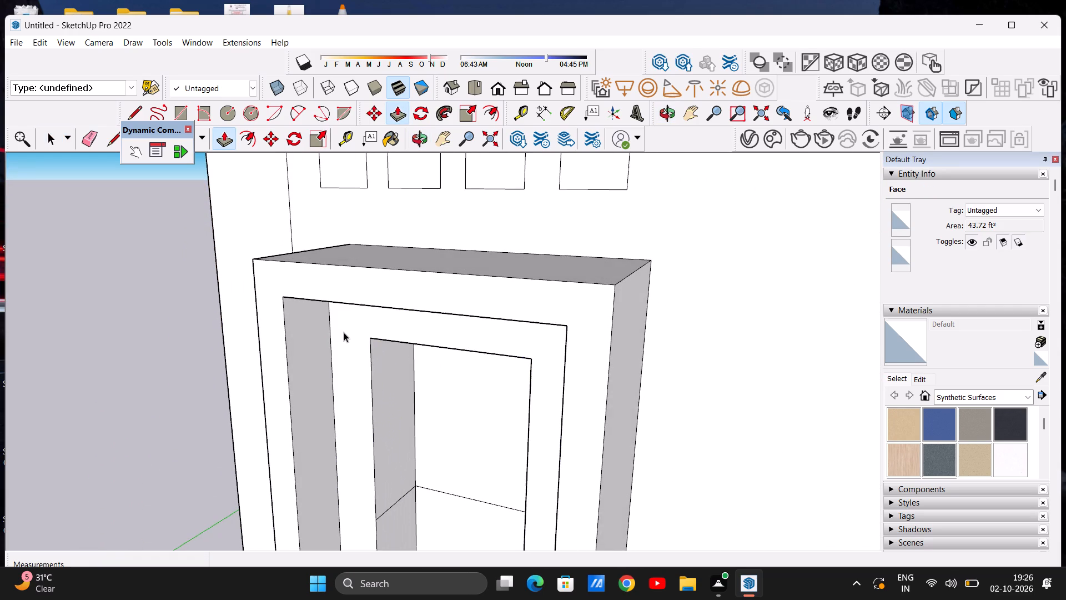
Push/Pull the left border face of the tall block outward by about 2' 7".
{"action": "scroll", "coordinate": [460, 353], "scroll_direction": "down", "scroll_amount": 16}
{"action": "middle_click_drag", "start_coordinate": [395, 377], "coordinate": [525, 324]}
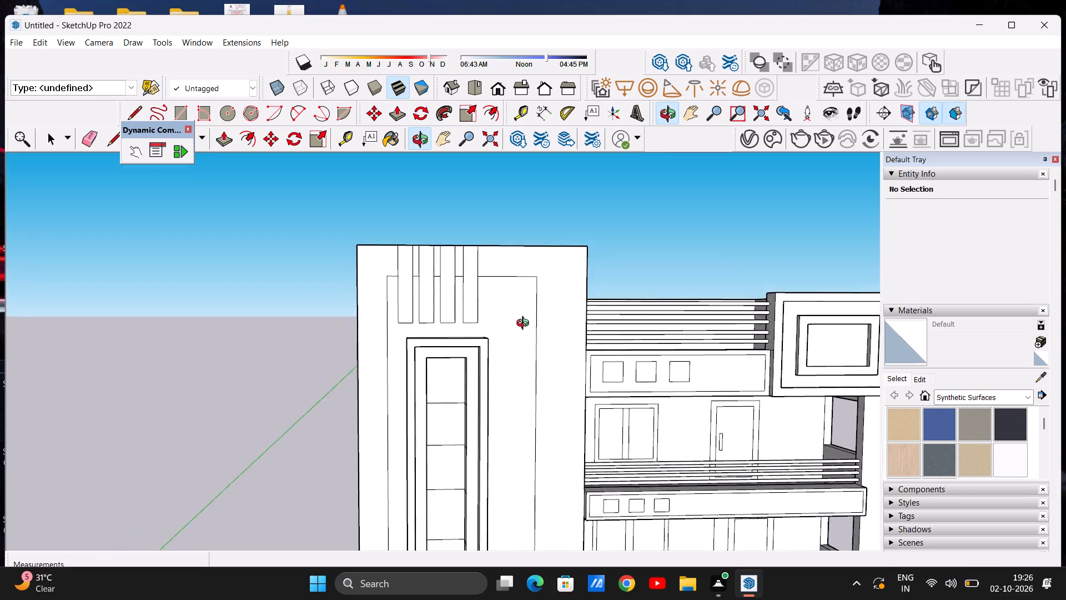
{"action": "middle_click_drag", "start_coordinate": [525, 324], "coordinate": [515, 313]}
{"action": "scroll", "coordinate": [447, 381], "scroll_direction": "down", "scroll_amount": 12}
{"action": "scroll", "coordinate": [488, 386], "scroll_direction": "up", "scroll_amount": 4}
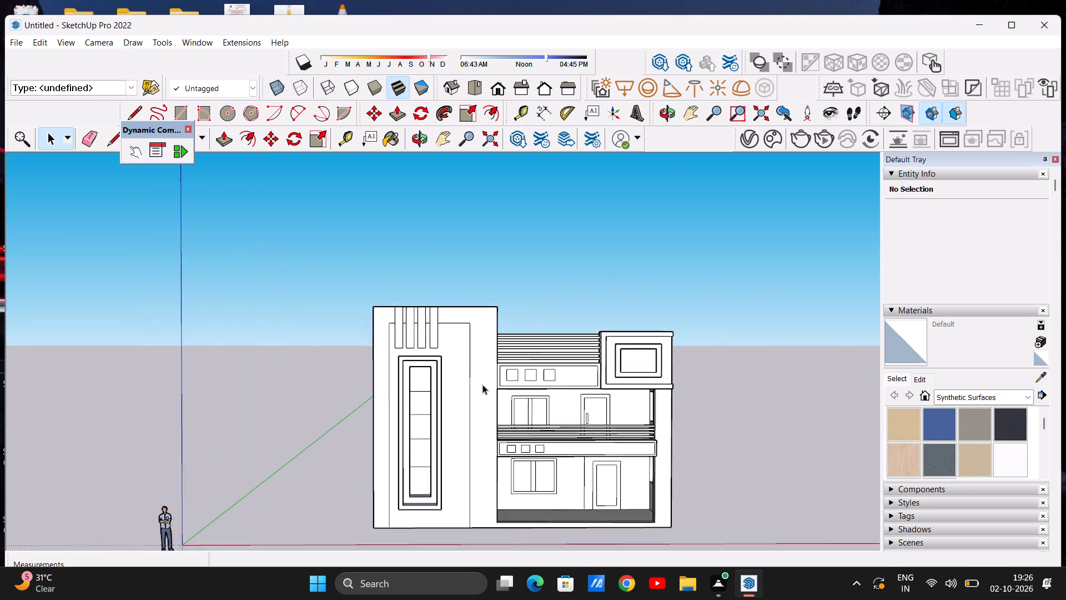
{"action": "scroll", "coordinate": [482, 384], "scroll_direction": "up", "scroll_amount": 2}
{"action": "scroll", "coordinate": [510, 378], "scroll_direction": "down", "scroll_amount": 4}
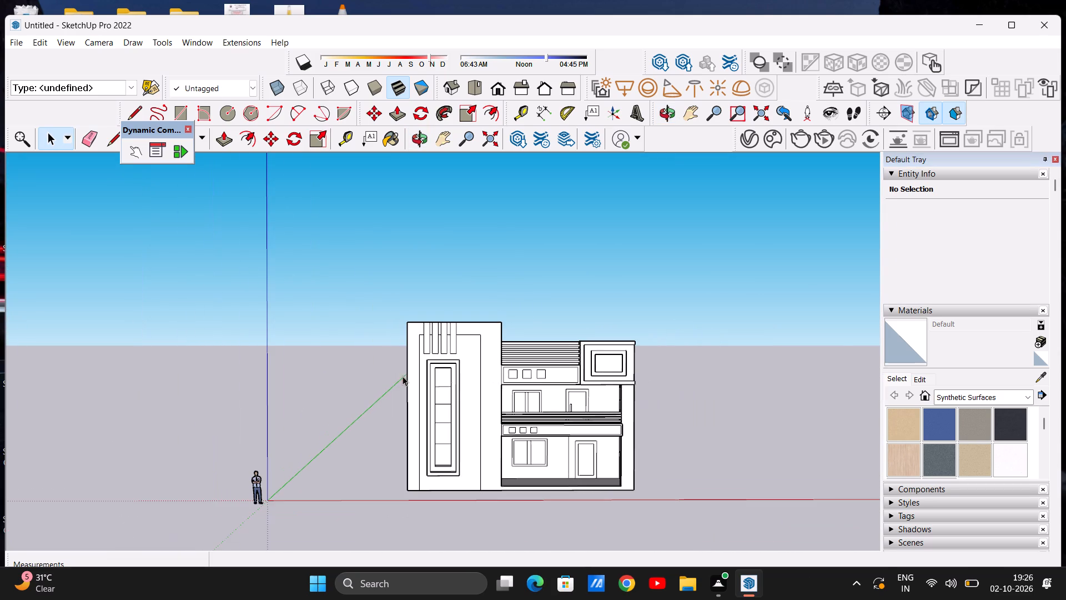
{"action": "middle_click_drag", "start_coordinate": [384, 378], "coordinate": [454, 385]}
{"action": "scroll", "coordinate": [429, 329], "scroll_direction": "up", "scroll_amount": 6}
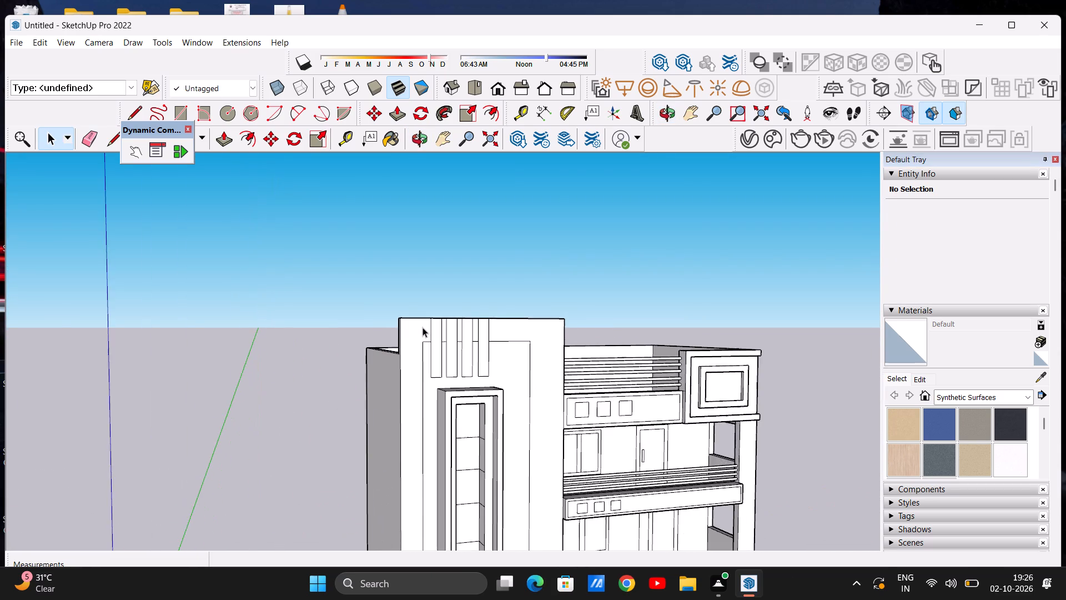
{"action": "scroll", "coordinate": [423, 327], "scroll_direction": "up", "scroll_amount": 5}
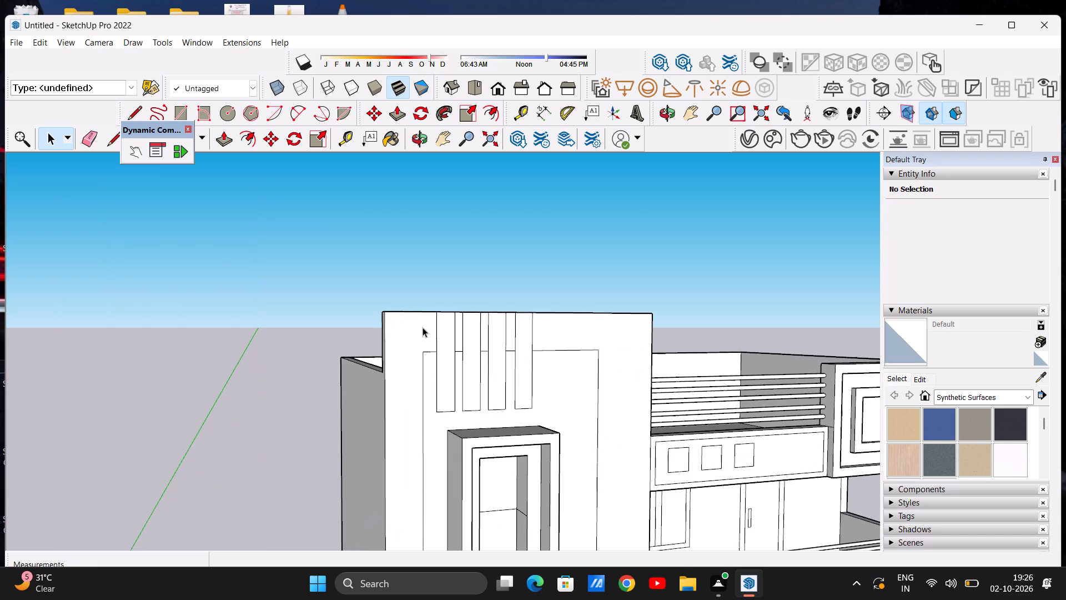
{"action": "key", "text": "p"}
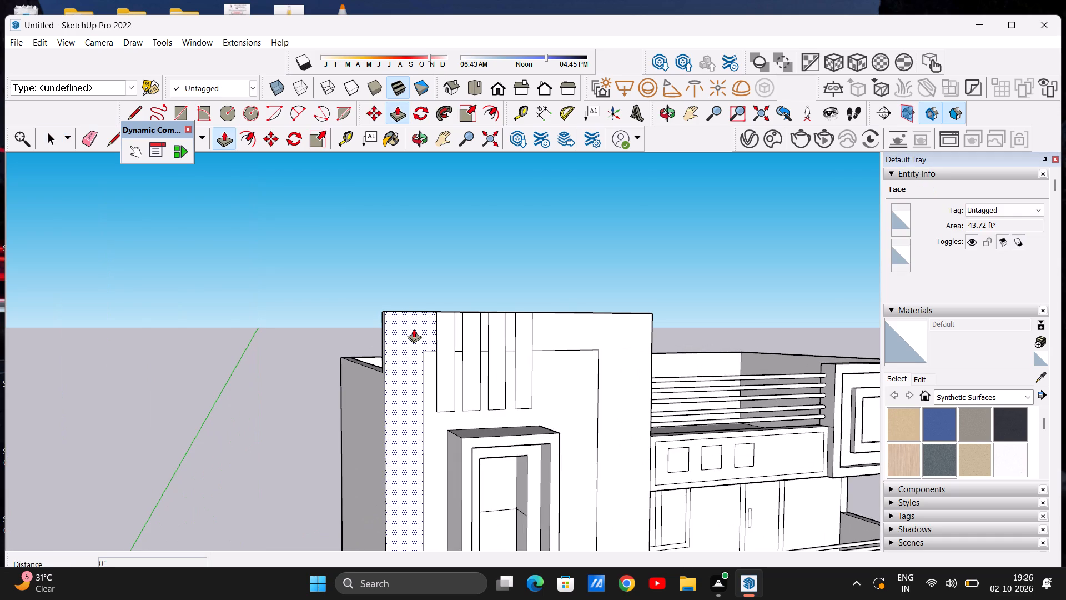
{"action": "left_click", "coordinate": [414, 329]}
{"action": "scroll", "coordinate": [423, 343], "scroll_direction": "down", "scroll_amount": 5}
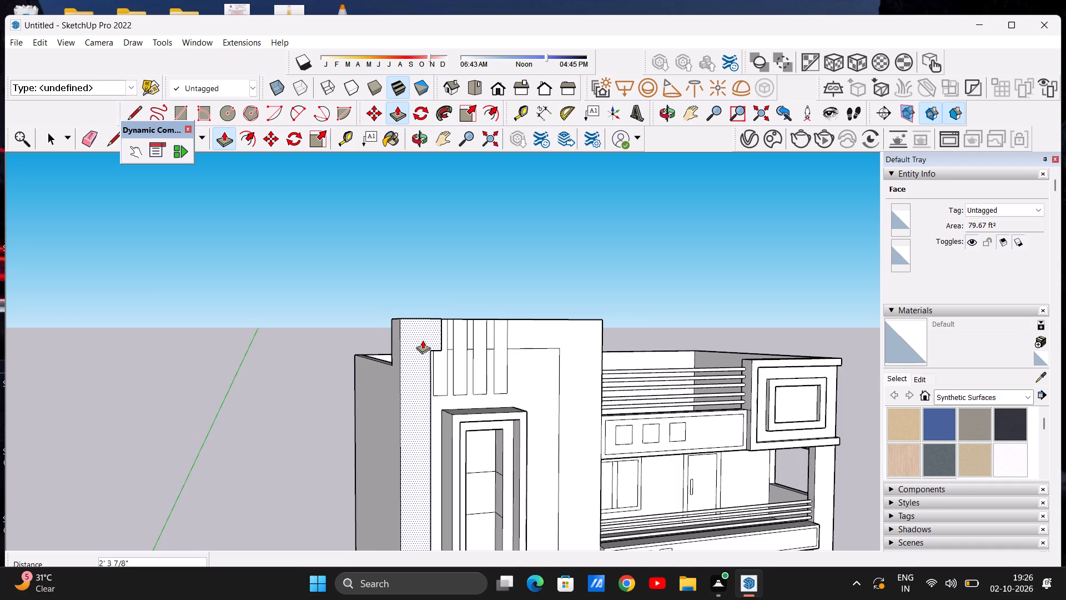
{"action": "scroll", "coordinate": [423, 340], "scroll_direction": "down", "scroll_amount": 3}
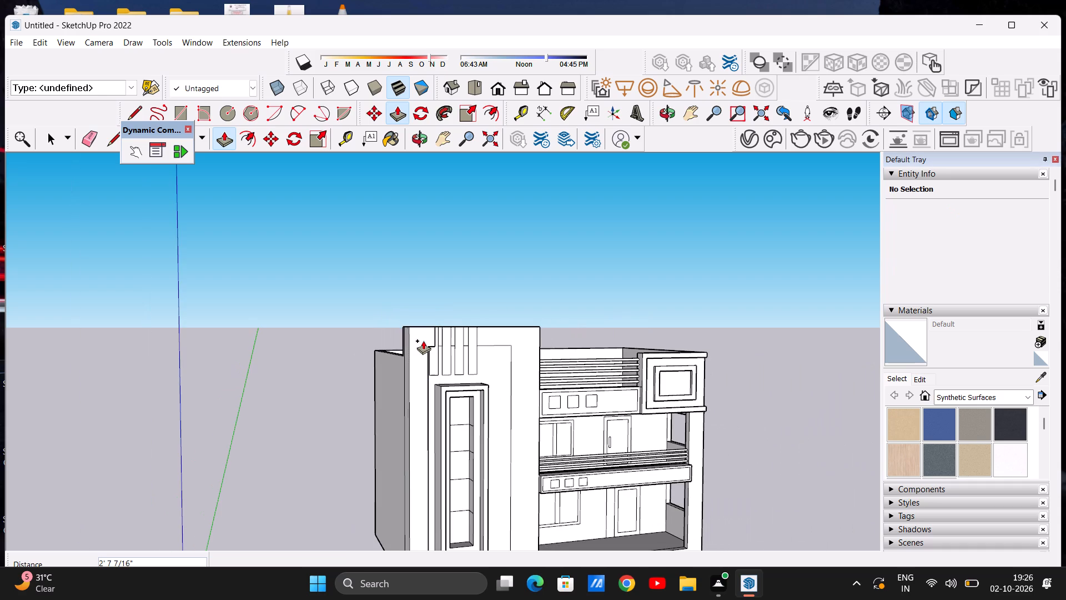
{"action": "left_click", "coordinate": [423, 341]}
Push the raised left border of the tall block back in by about 1' 1".
{"action": "middle_click_drag", "start_coordinate": [420, 337], "coordinate": [268, 364]}
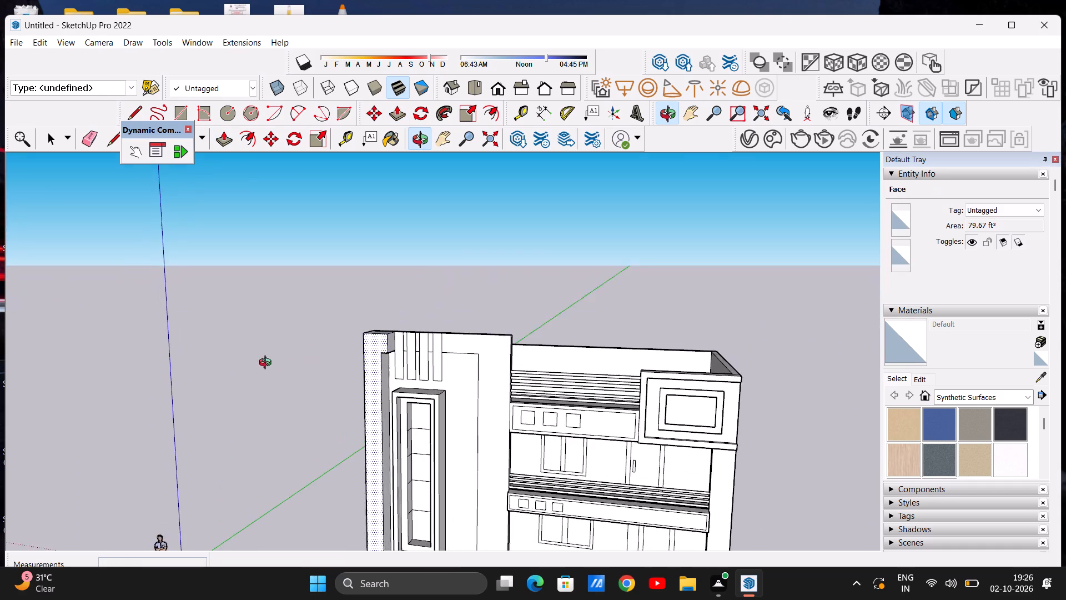
{"action": "middle_click_drag", "start_coordinate": [268, 364], "coordinate": [264, 366]}
{"action": "scroll", "coordinate": [363, 378], "scroll_direction": "up", "scroll_amount": 7}
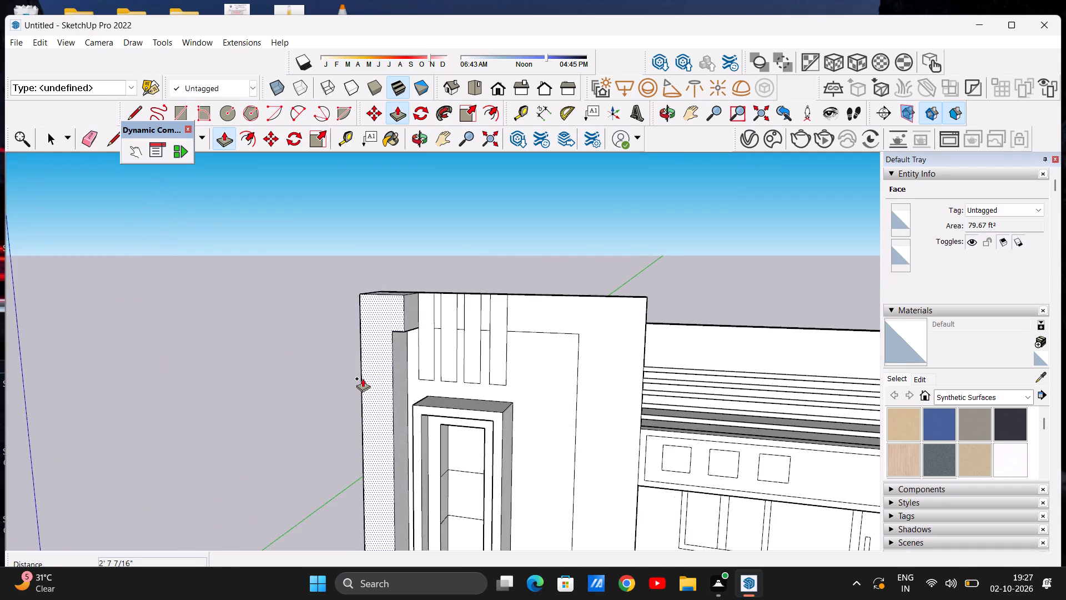
{"action": "scroll", "coordinate": [363, 378], "scroll_direction": "up", "scroll_amount": 4}
{"action": "key", "text": "space"}
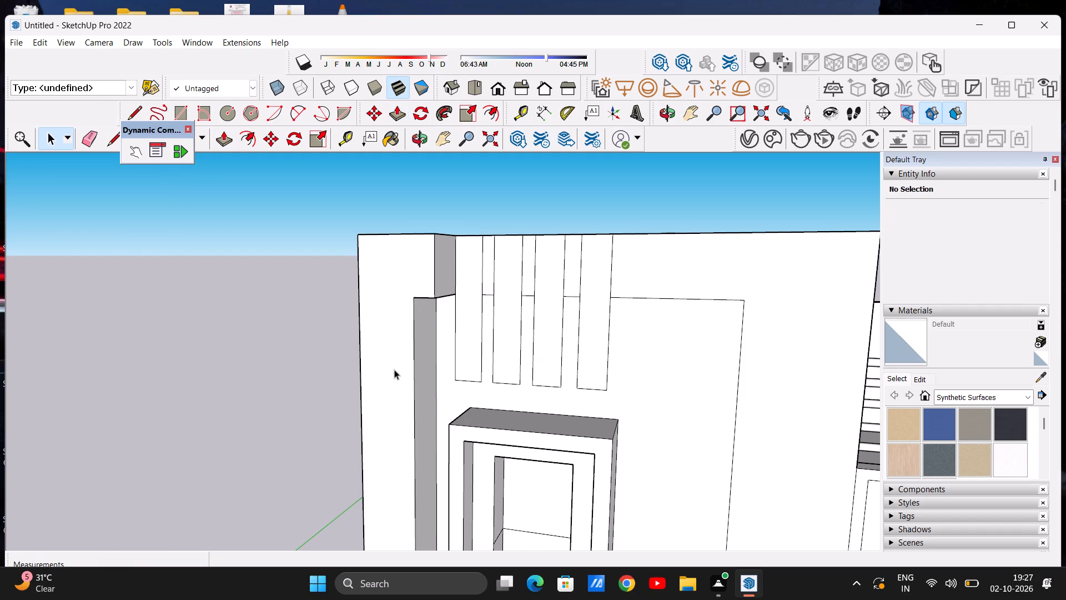
{"action": "key", "text": "p"}
{"action": "left_click", "coordinate": [386, 372]}
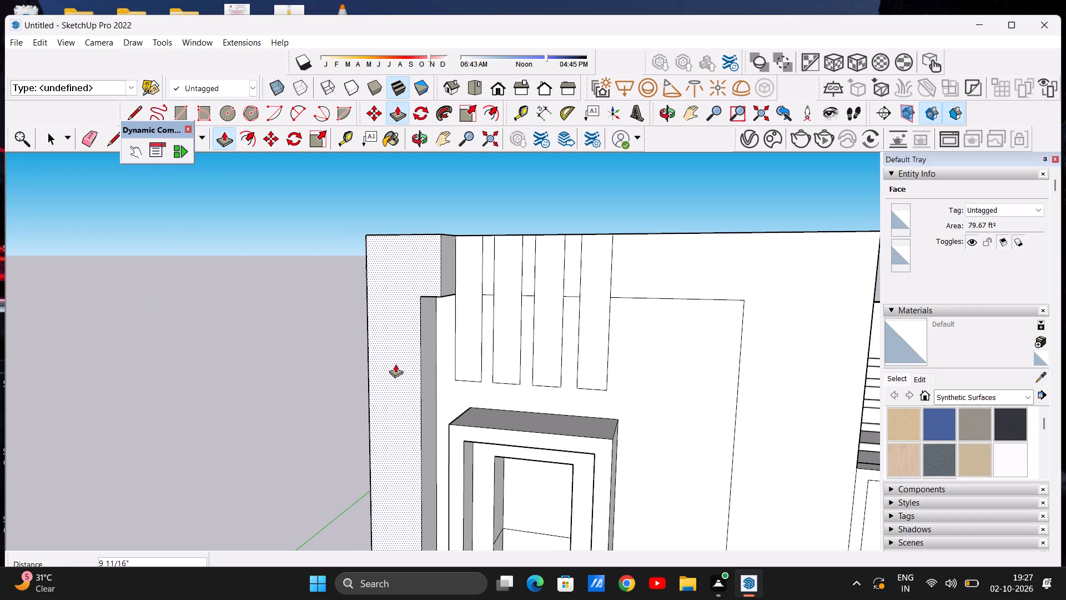
{"action": "left_click", "coordinate": [395, 366]}
Push/Pull the tall block's right border face outward by about 1' 7", flush with the raised left border.
{"action": "scroll", "coordinate": [408, 387], "scroll_direction": "down", "scroll_amount": 5}
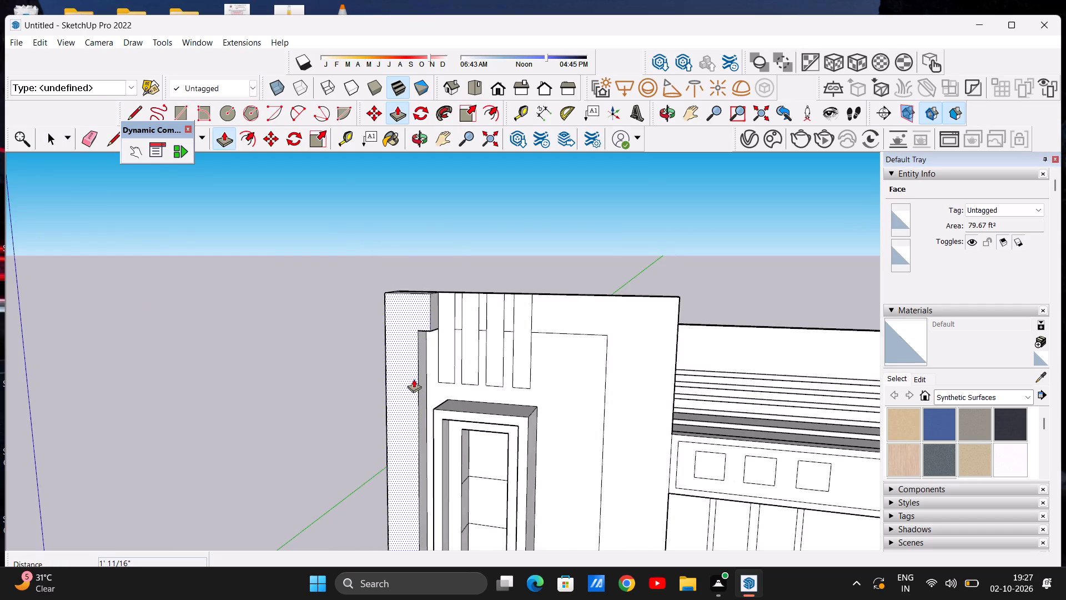
{"action": "scroll", "coordinate": [414, 379], "scroll_direction": "down", "scroll_amount": 5}
{"action": "middle_click_drag", "start_coordinate": [511, 338], "coordinate": [654, 346]}
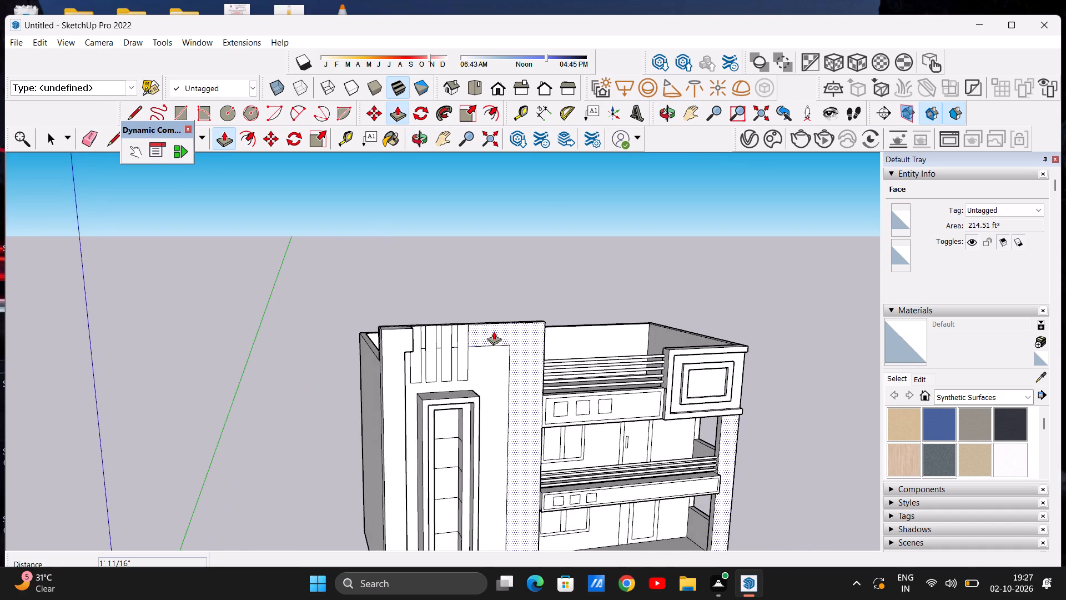
{"action": "scroll", "coordinate": [494, 331], "scroll_direction": "up", "scroll_amount": 5}
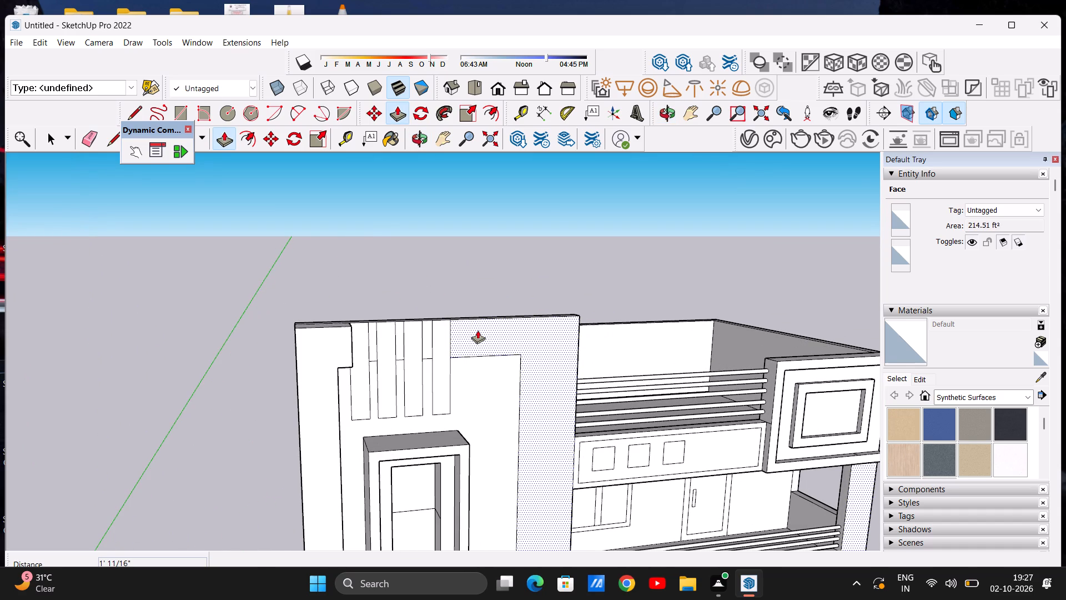
{"action": "left_click", "coordinate": [477, 330]}
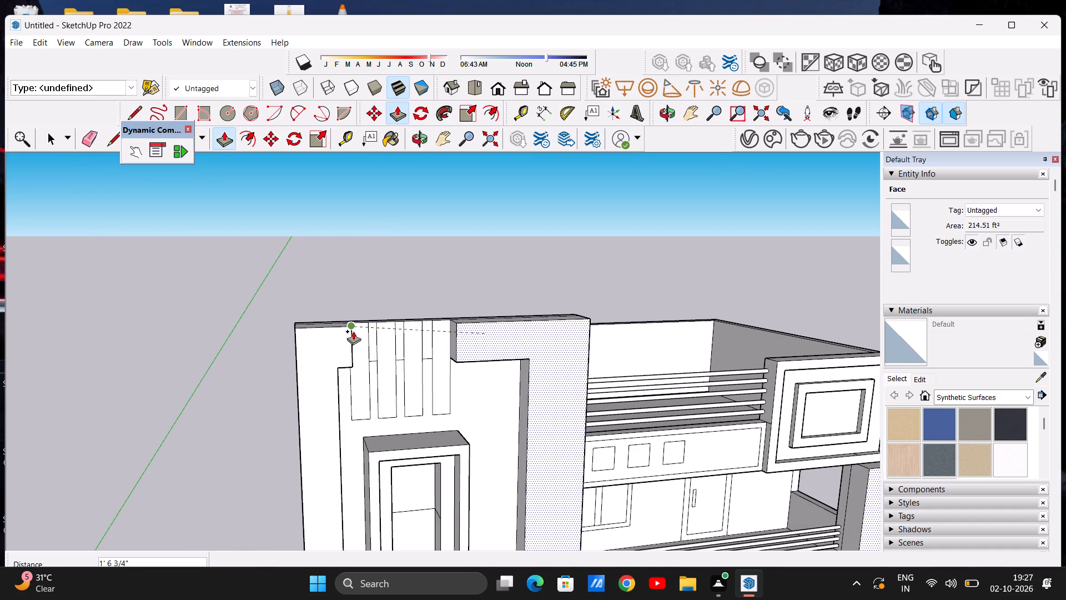
{"action": "left_click", "coordinate": [353, 331]}
{"action": "key", "text": "space"}
Push/Pull the leftmost of the four narrow vertical strips atop the tall block outward by about 2' 11".
{"action": "scroll", "coordinate": [461, 416], "scroll_direction": "down", "scroll_amount": 19}
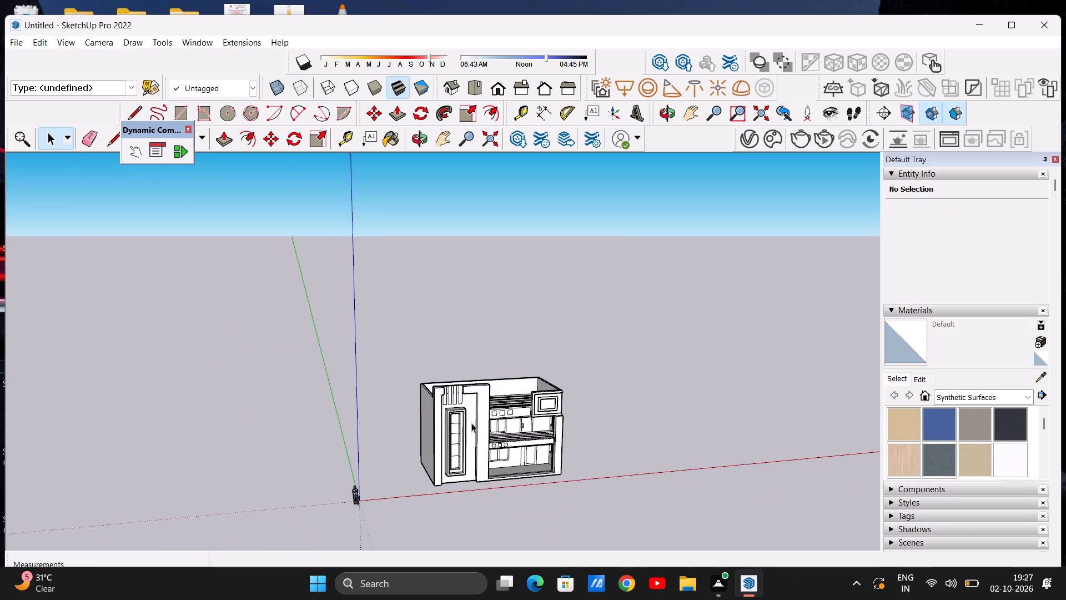
{"action": "middle_click_drag", "start_coordinate": [453, 421], "coordinate": [424, 389]}
{"action": "scroll", "coordinate": [455, 382], "scroll_direction": "up", "scroll_amount": 17}
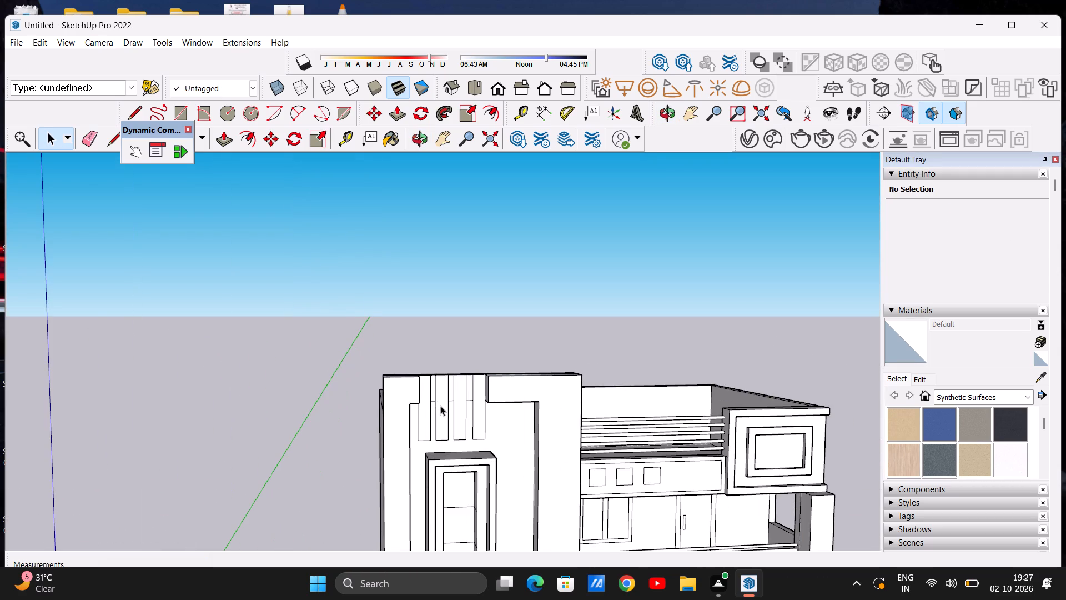
{"action": "scroll", "coordinate": [445, 406], "scroll_direction": "down", "scroll_amount": 4}
{"action": "middle_click_drag", "start_coordinate": [481, 403], "coordinate": [355, 404]}
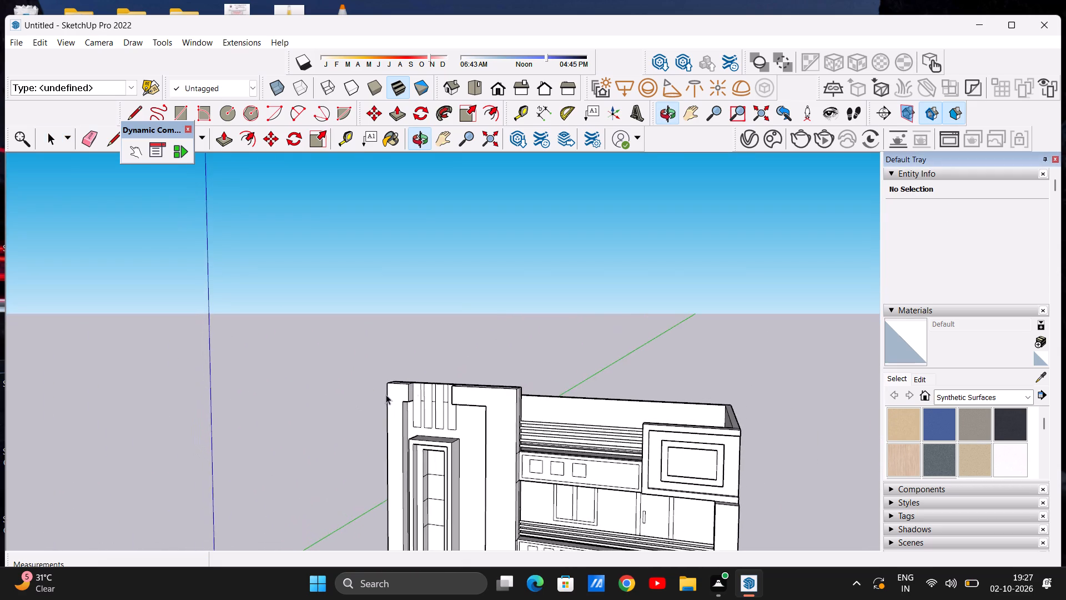
{"action": "scroll", "coordinate": [415, 386], "scroll_direction": "up", "scroll_amount": 5}
{"action": "middle_click_drag", "start_coordinate": [411, 419], "coordinate": [557, 422]}
{"action": "scroll", "coordinate": [438, 416], "scroll_direction": "down", "scroll_amount": 4}
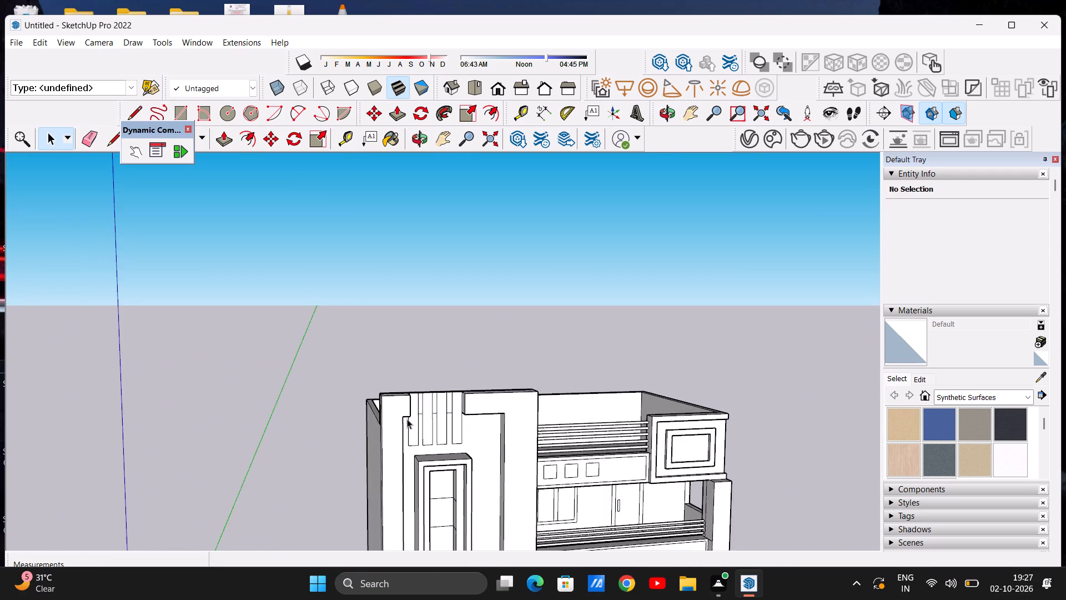
{"action": "scroll", "coordinate": [407, 419], "scroll_direction": "up", "scroll_amount": 11}
{"action": "key", "text": "p"}
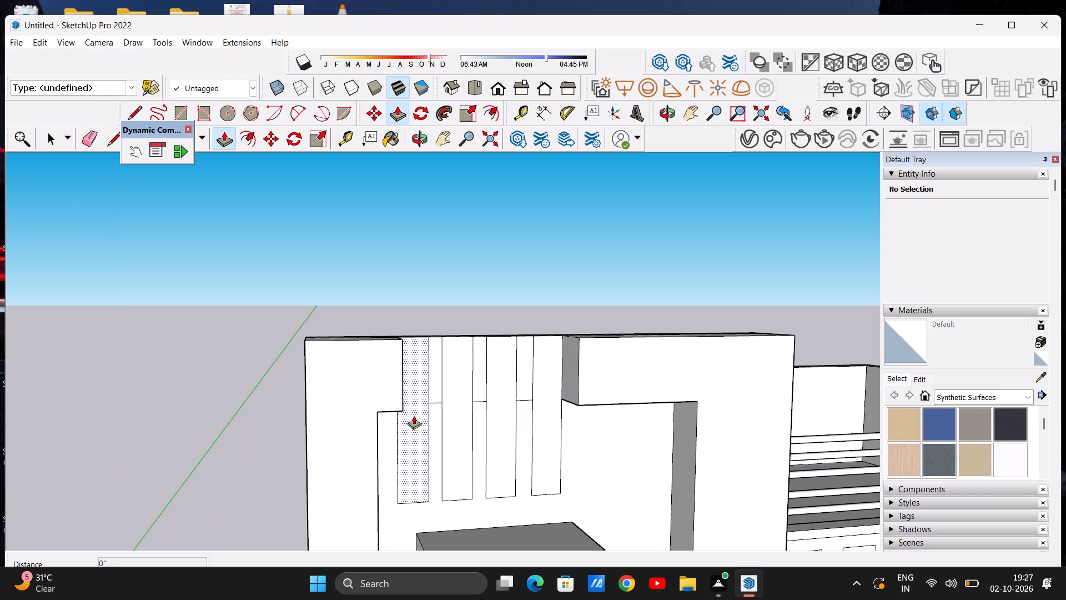
{"action": "left_click", "coordinate": [414, 413]}
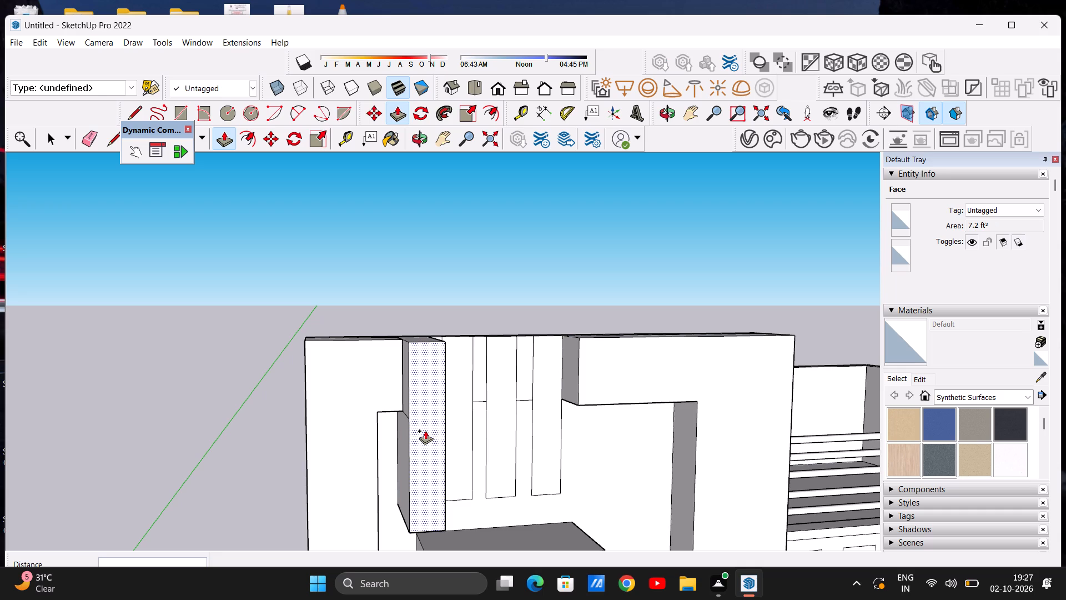
{"action": "left_click", "coordinate": [425, 431]}
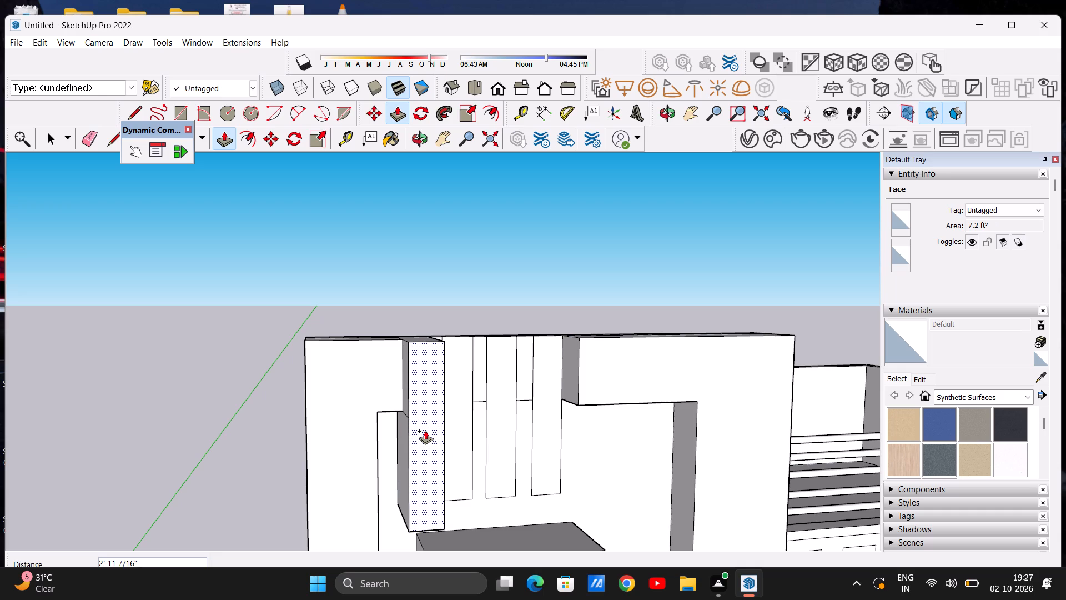
Push the raised leftmost strip of the tall block back in by about 8".
{"action": "scroll", "coordinate": [431, 397], "scroll_direction": "down", "scroll_amount": 4}
{"action": "middle_click_drag", "start_coordinate": [459, 391], "coordinate": [371, 444]}
{"action": "middle_click_drag", "start_coordinate": [365, 414], "coordinate": [416, 417]}
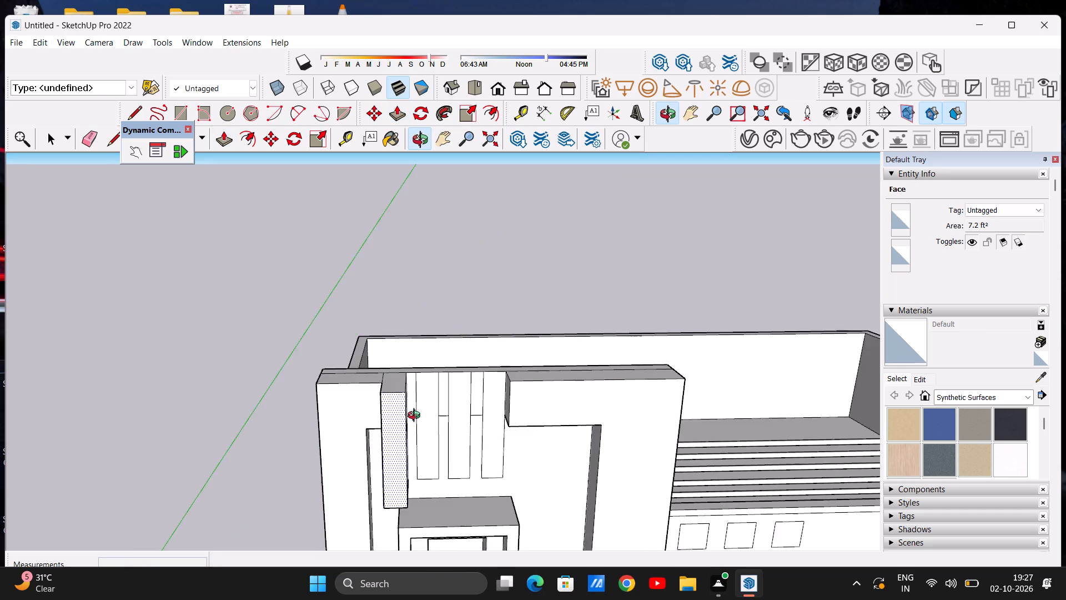
{"action": "middle_click_drag", "start_coordinate": [416, 417], "coordinate": [542, 386]}
{"action": "scroll", "coordinate": [484, 393], "scroll_direction": "up", "scroll_amount": 6}
{"action": "key", "text": "space"}
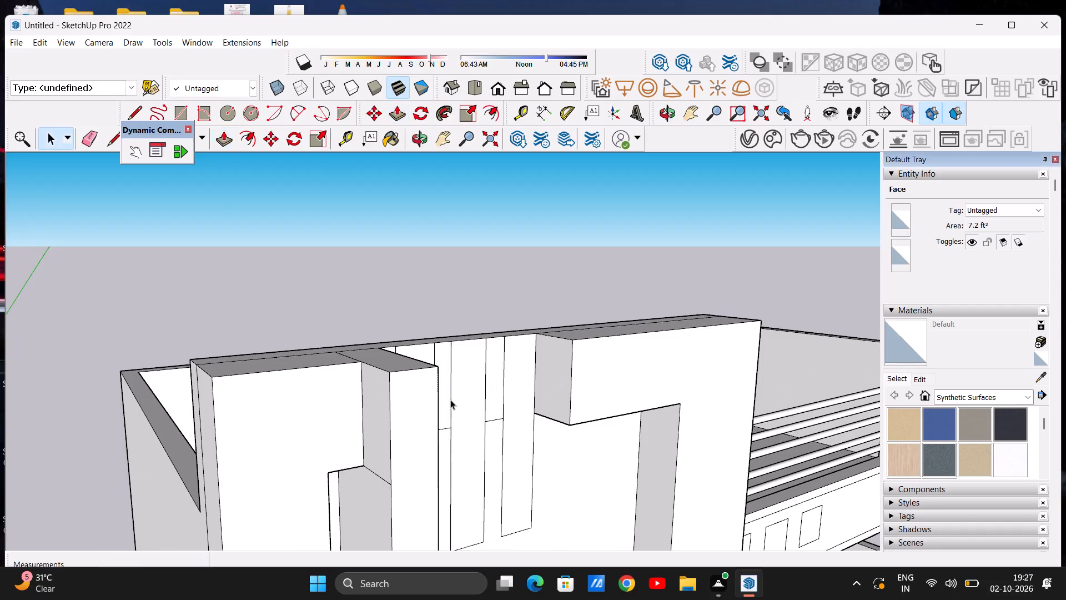
{"action": "key", "text": "p"}
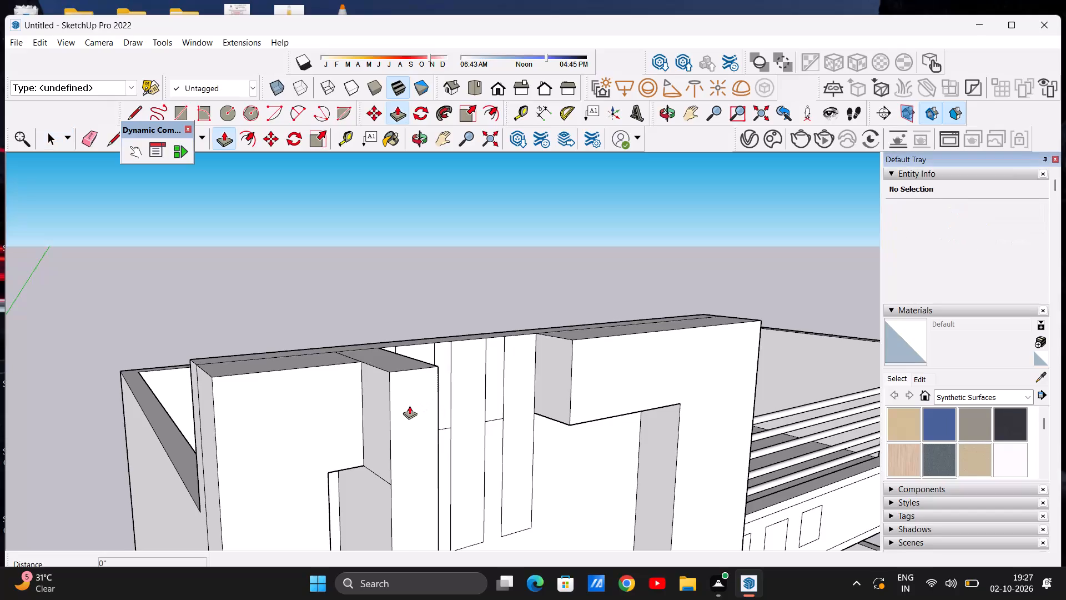
{"action": "left_click", "coordinate": [409, 406]}
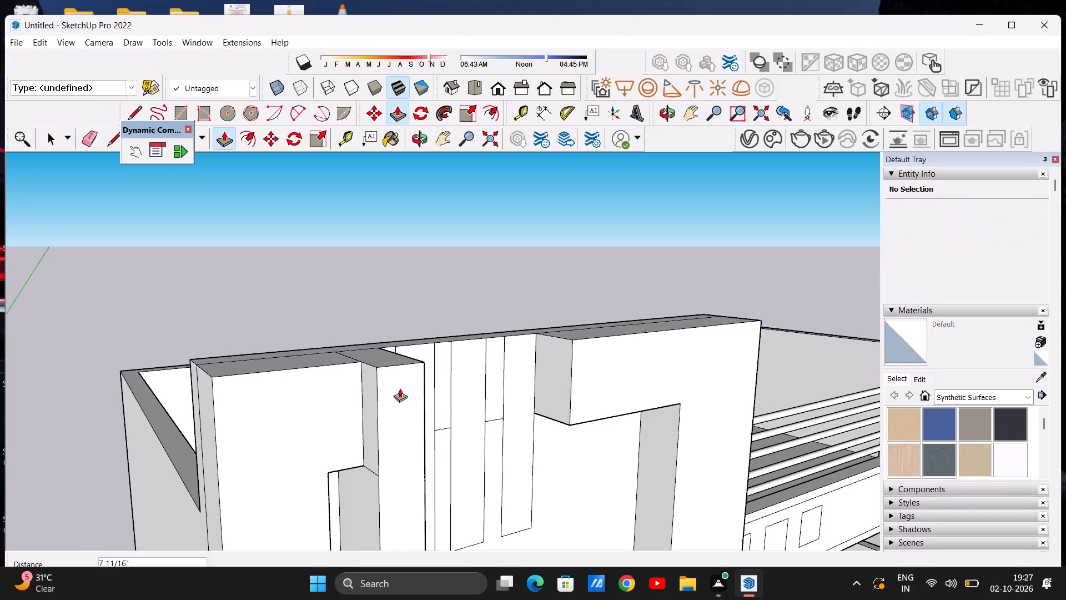
{"action": "left_click", "coordinate": [400, 388]}
Push/Pull the second vertical strip atop the tall block outward by about 2' 4", flush with the first strip.
{"action": "scroll", "coordinate": [408, 403], "scroll_direction": "down", "scroll_amount": 4}
{"action": "middle_click_drag", "start_coordinate": [400, 399], "coordinate": [341, 431]}
{"action": "scroll", "coordinate": [371, 400], "scroll_direction": "up", "scroll_amount": 6}
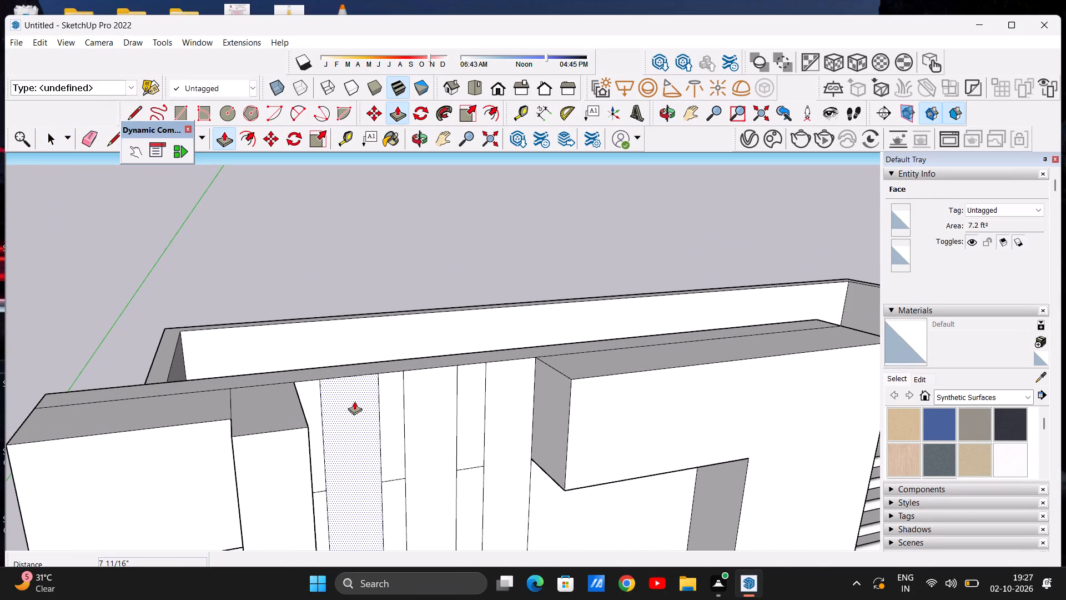
{"action": "left_click", "coordinate": [341, 398]}
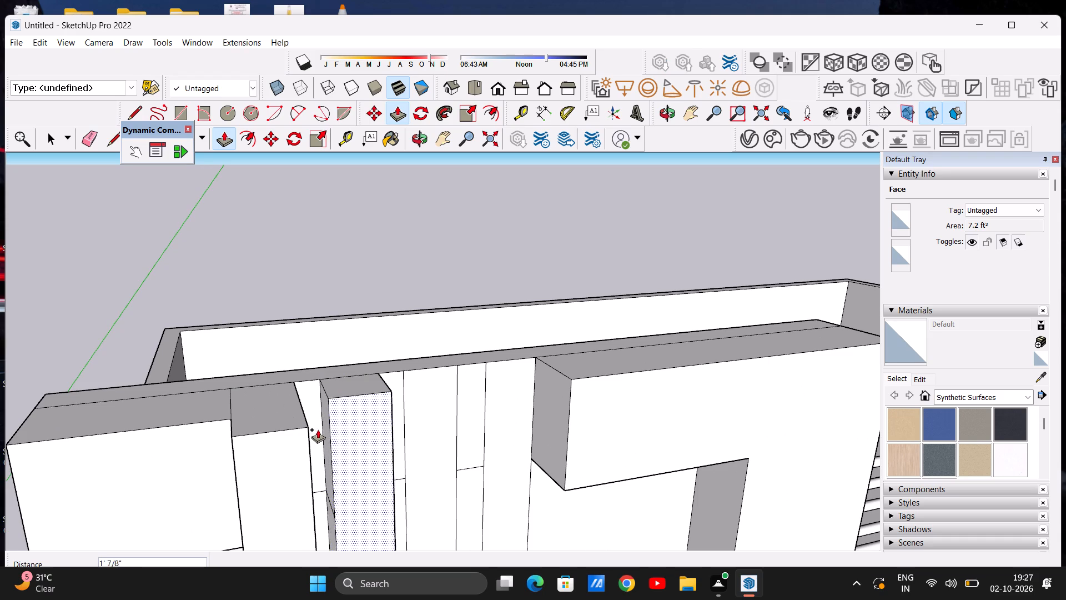
{"action": "left_click", "coordinate": [306, 424]}
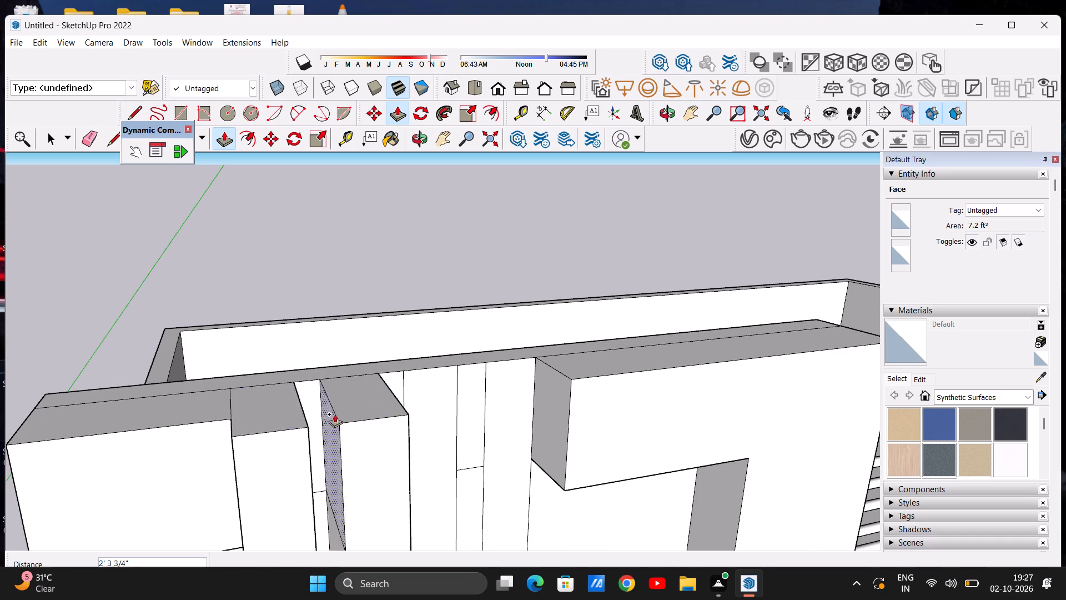
Push/Pull the third and fourth vertical strips atop the tall block outward by about 2' 4", flush with the first two.
{"action": "scroll", "coordinate": [339, 413], "scroll_direction": "down", "scroll_amount": 5}
{"action": "middle_click_drag", "start_coordinate": [356, 447], "coordinate": [344, 380]}
{"action": "scroll", "coordinate": [344, 409], "scroll_direction": "down", "scroll_amount": 9}
{"action": "middle_click_drag", "start_coordinate": [308, 412], "coordinate": [467, 398]}
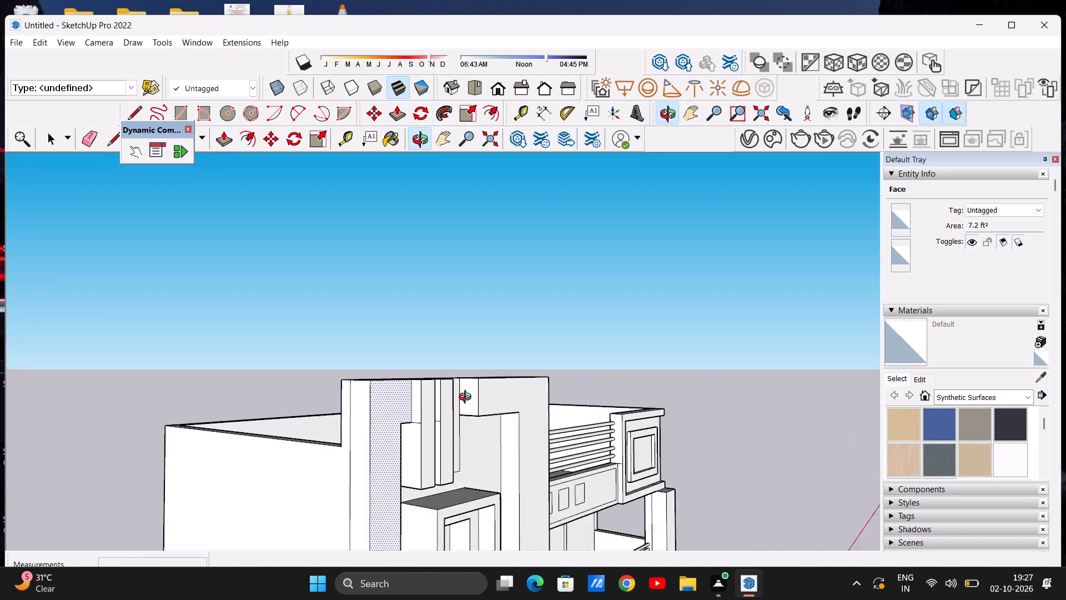
{"action": "middle_click_drag", "start_coordinate": [467, 398], "coordinate": [328, 418]}
{"action": "scroll", "coordinate": [374, 397], "scroll_direction": "up", "scroll_amount": 5}
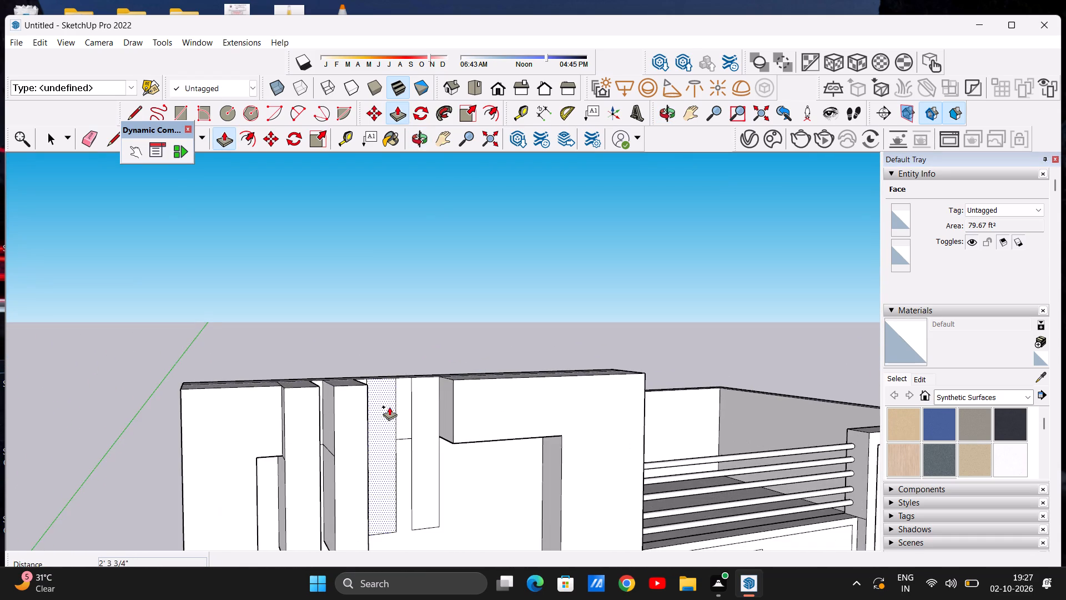
{"action": "middle_click_drag", "start_coordinate": [389, 407], "coordinate": [328, 441]}
{"action": "middle_click_drag", "start_coordinate": [328, 441], "coordinate": [329, 452]}
{"action": "scroll", "coordinate": [350, 406], "scroll_direction": "up", "scroll_amount": 5}
{"action": "left_click", "coordinate": [346, 404]}
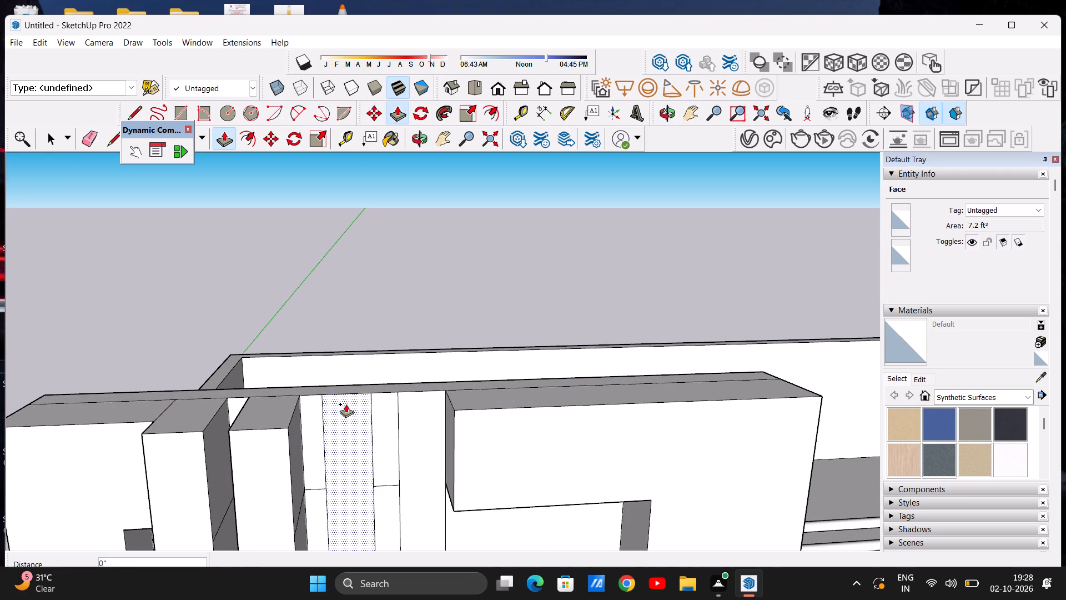
{"action": "left_click", "coordinate": [292, 426]}
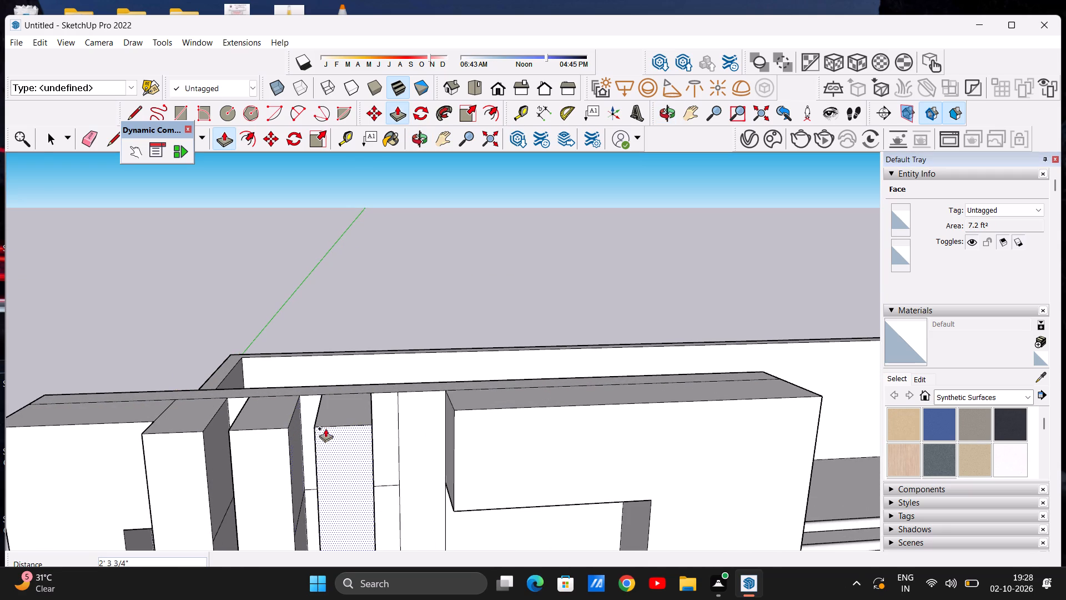
{"action": "left_click", "coordinate": [417, 431]}
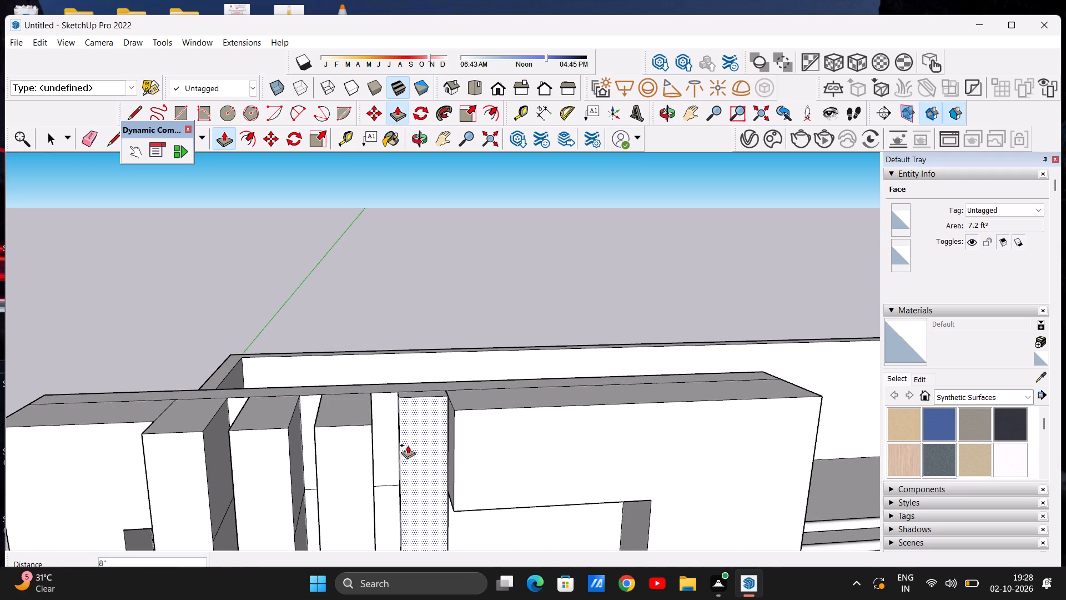
{"action": "left_click", "coordinate": [371, 424]}
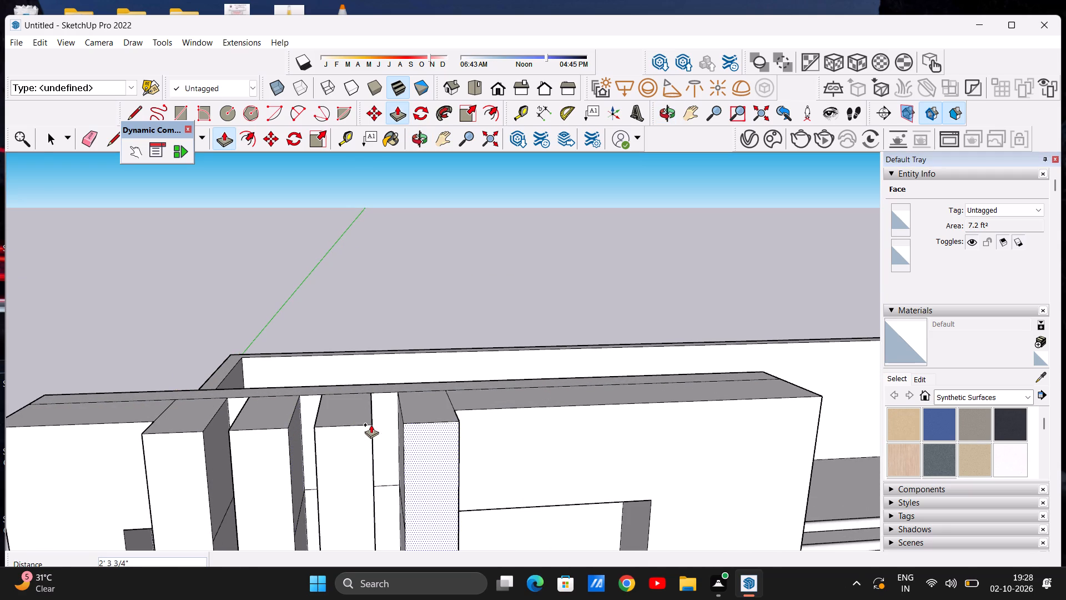
{"action": "key", "text": "space"}
Examine the house's front elevation from several angles, checking the tall block's strips, borders and panel, and the adjoining balconies.
{"action": "scroll", "coordinate": [479, 447], "scroll_direction": "down", "scroll_amount": 15}
{"action": "middle_click_drag", "start_coordinate": [394, 454], "coordinate": [411, 396]}
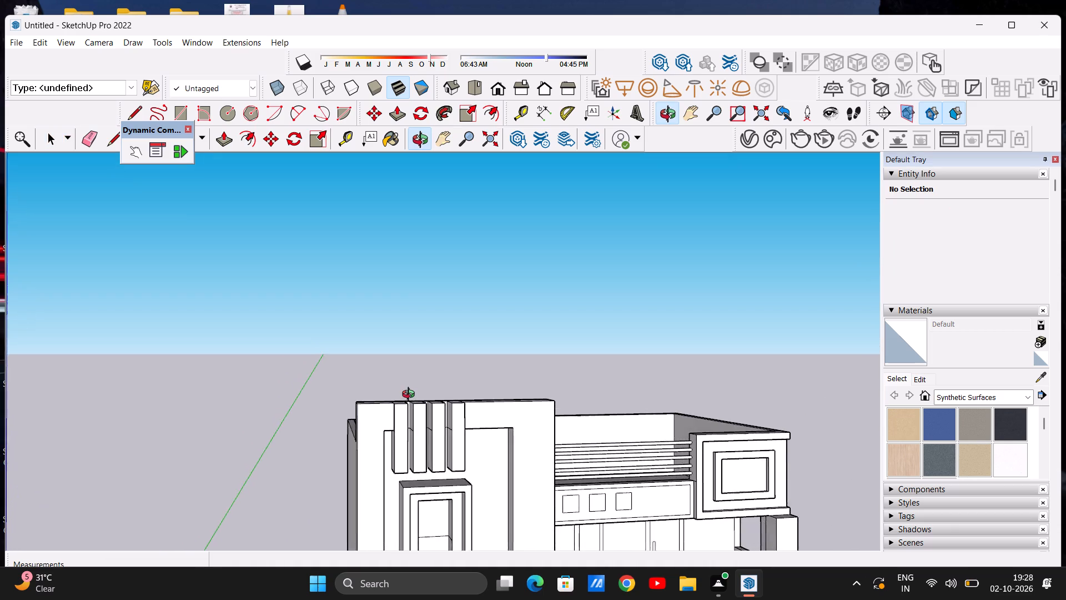
{"action": "middle_click_drag", "start_coordinate": [411, 396], "coordinate": [350, 388]}
{"action": "scroll", "coordinate": [415, 393], "scroll_direction": "down", "scroll_amount": 11}
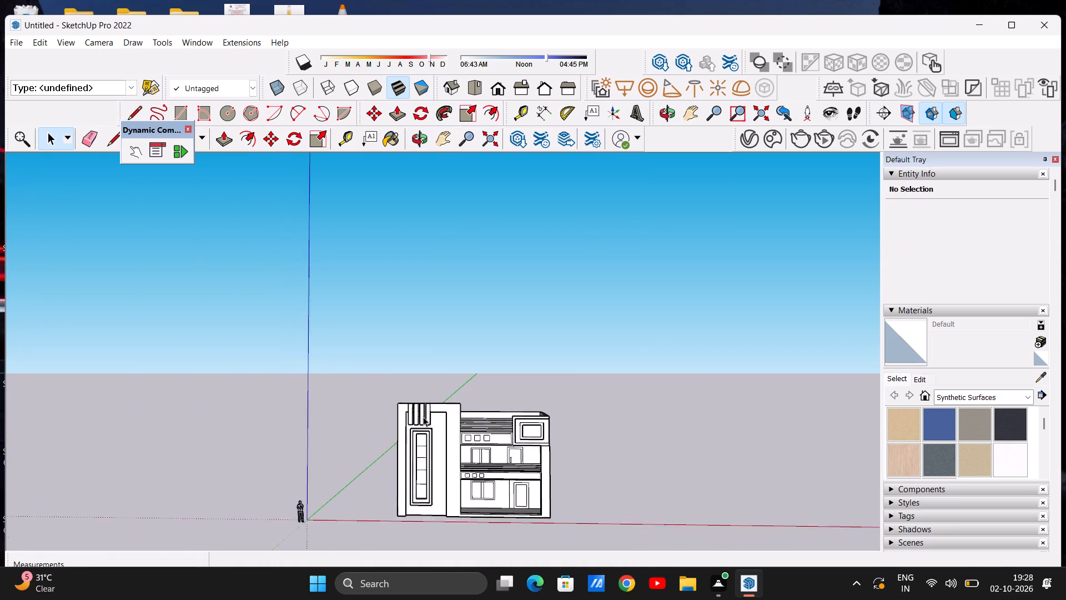
{"action": "scroll", "coordinate": [423, 417], "scroll_direction": "down", "scroll_amount": 2}
{"action": "scroll", "coordinate": [467, 459], "scroll_direction": "up", "scroll_amount": 10}
{"action": "scroll", "coordinate": [428, 421], "scroll_direction": "down", "scroll_amount": 4}
{"action": "middle_click_drag", "start_coordinate": [333, 420], "coordinate": [595, 418]}
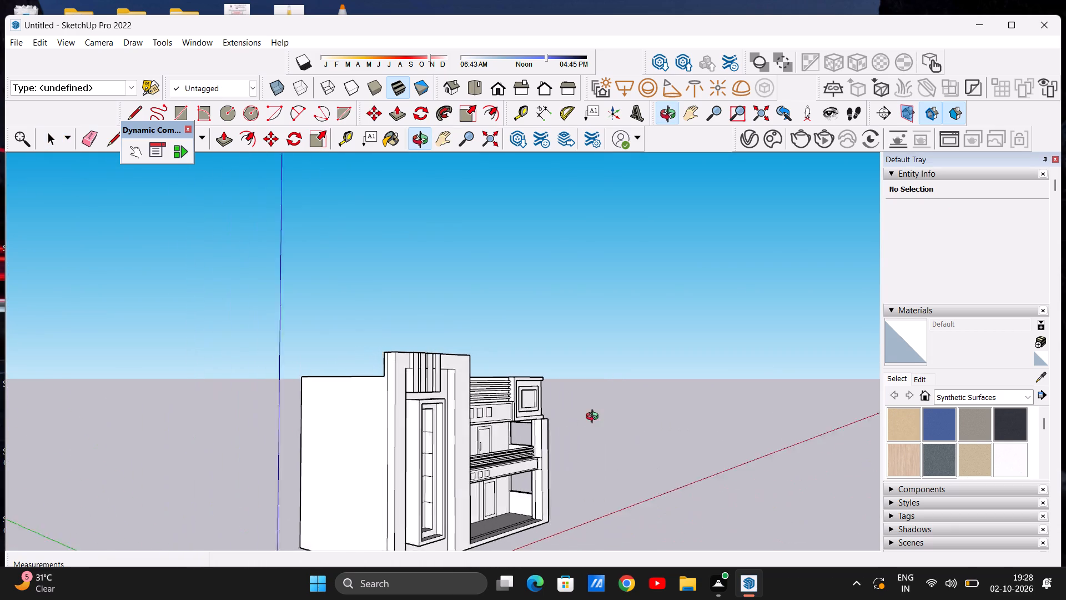
{"action": "middle_click_drag", "start_coordinate": [595, 418], "coordinate": [366, 411]}
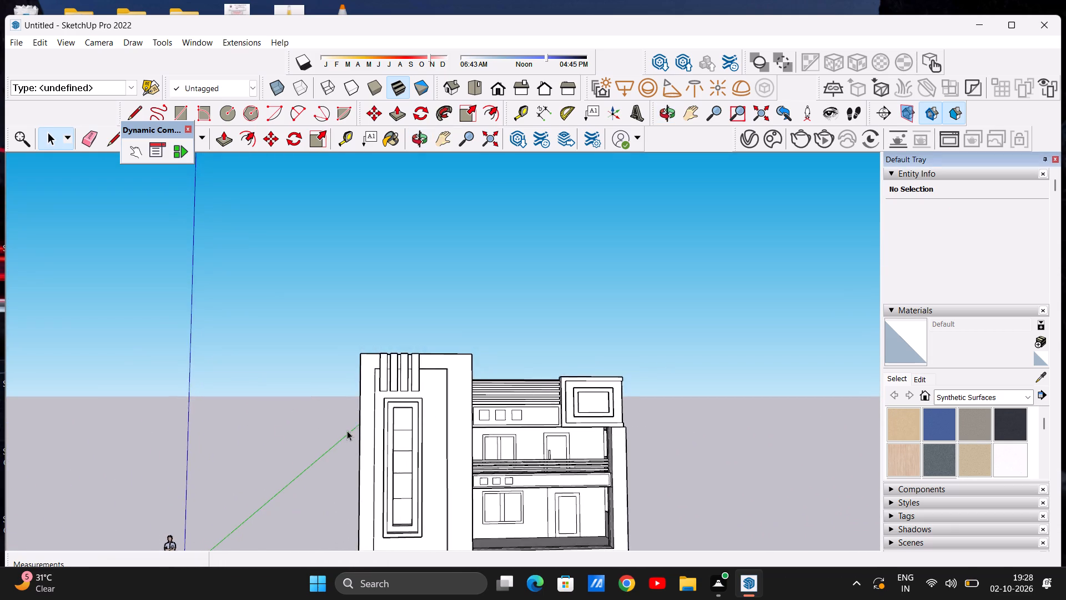
{"action": "scroll", "coordinate": [347, 433], "scroll_direction": "down", "scroll_amount": 5}
{"action": "scroll", "coordinate": [456, 440], "scroll_direction": "down", "scroll_amount": 1}
{"action": "middle_click_drag", "start_coordinate": [457, 444], "coordinate": [436, 439]}
{"action": "scroll", "coordinate": [428, 448], "scroll_direction": "up", "scroll_amount": 7}
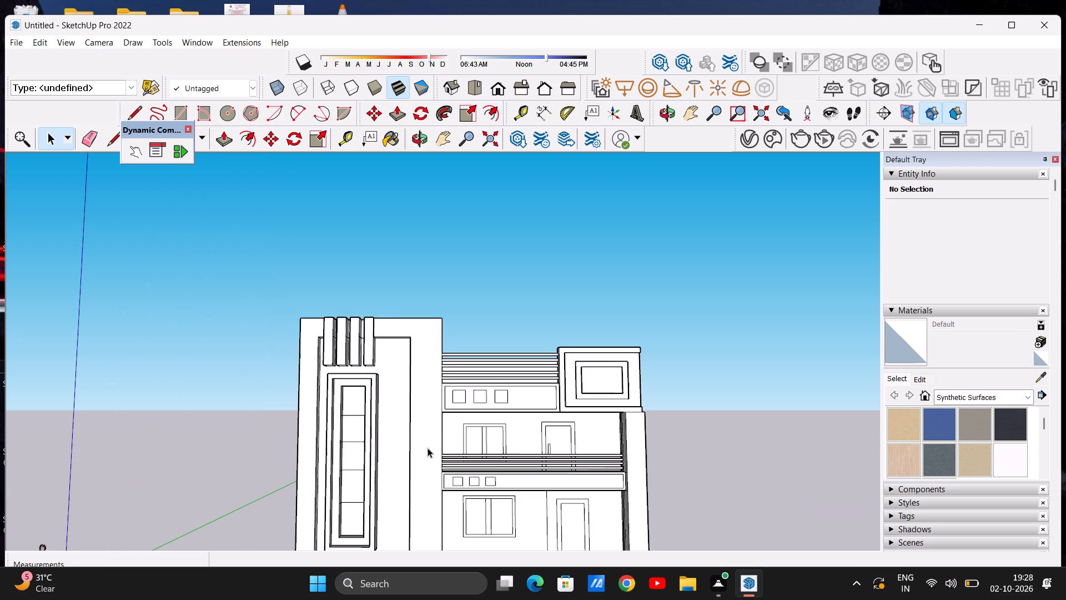
{"action": "scroll", "coordinate": [428, 448], "scroll_direction": "down", "scroll_amount": 9}
{"action": "scroll", "coordinate": [440, 424], "scroll_direction": "up", "scroll_amount": 7}
{"action": "scroll", "coordinate": [440, 423], "scroll_direction": "down", "scroll_amount": 7}
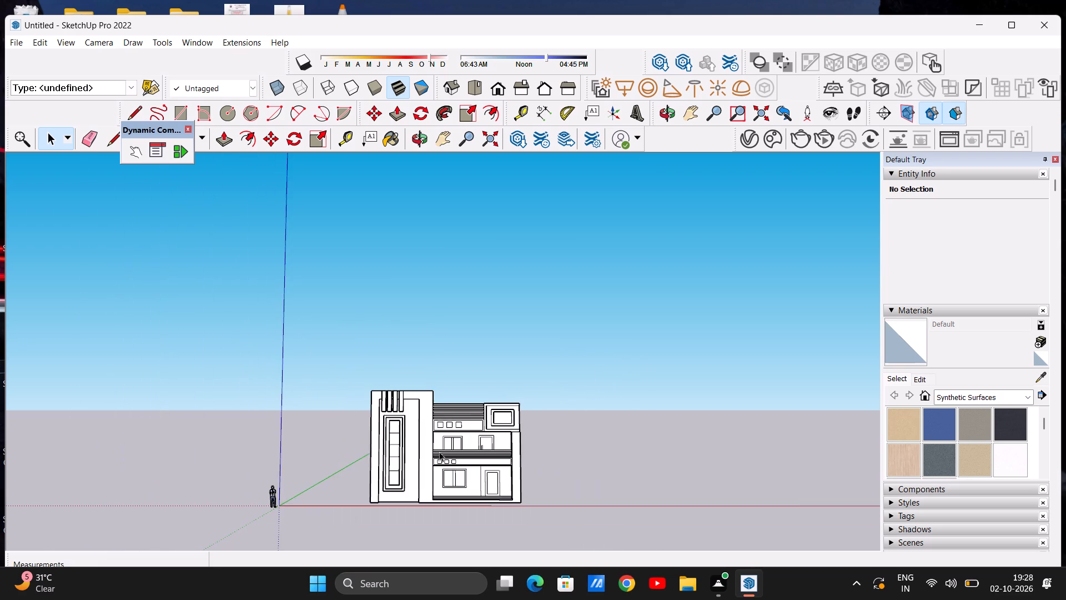
{"action": "middle_click_drag", "start_coordinate": [436, 467], "coordinate": [419, 490]}
{"action": "scroll", "coordinate": [440, 441], "scroll_direction": "up", "scroll_amount": 7}
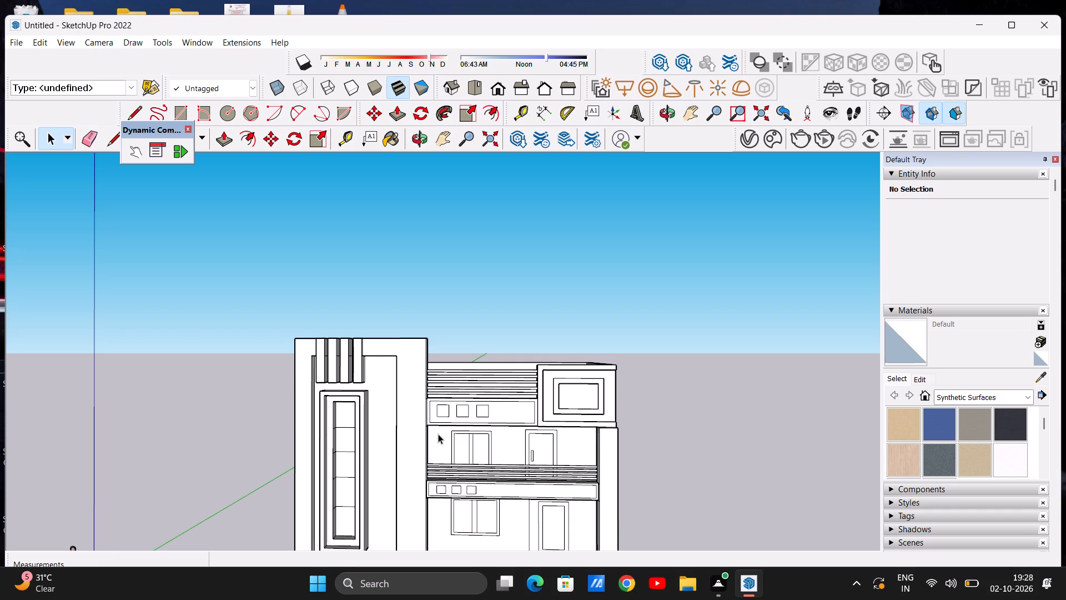
{"action": "scroll", "coordinate": [403, 401], "scroll_direction": "down", "scroll_amount": 4}
{"action": "scroll", "coordinate": [425, 382], "scroll_direction": "down", "scroll_amount": 20}
{"action": "scroll", "coordinate": [425, 382], "scroll_direction": "down", "scroll_amount": 5}
{"action": "scroll", "coordinate": [417, 455], "scroll_direction": "up", "scroll_amount": 7}
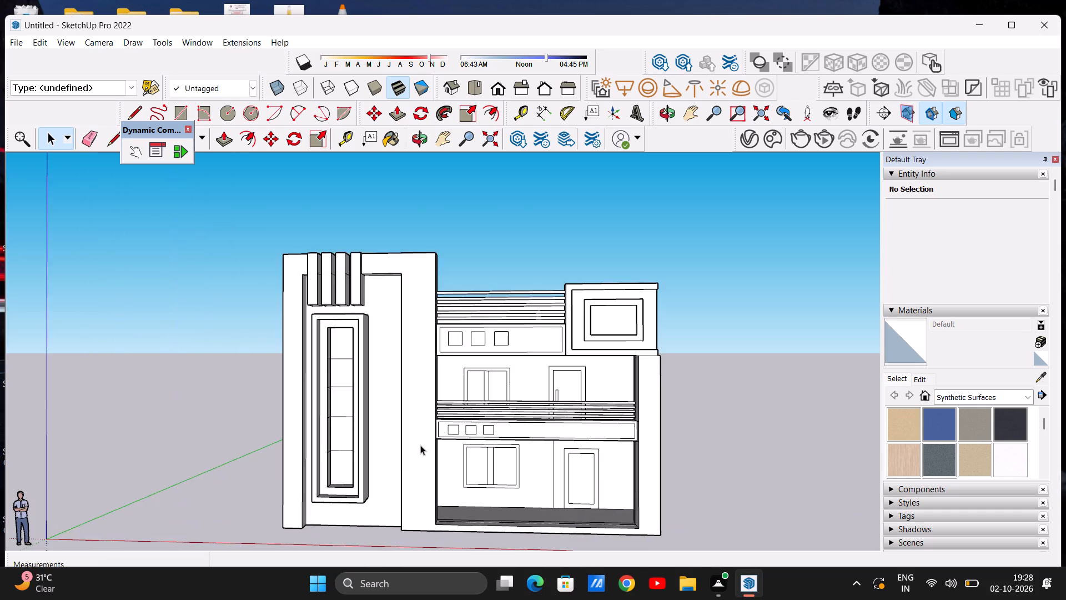
{"action": "scroll", "coordinate": [465, 409], "scroll_direction": "down", "scroll_amount": 3}
{"action": "scroll", "coordinate": [467, 422], "scroll_direction": "up", "scroll_amount": 5}
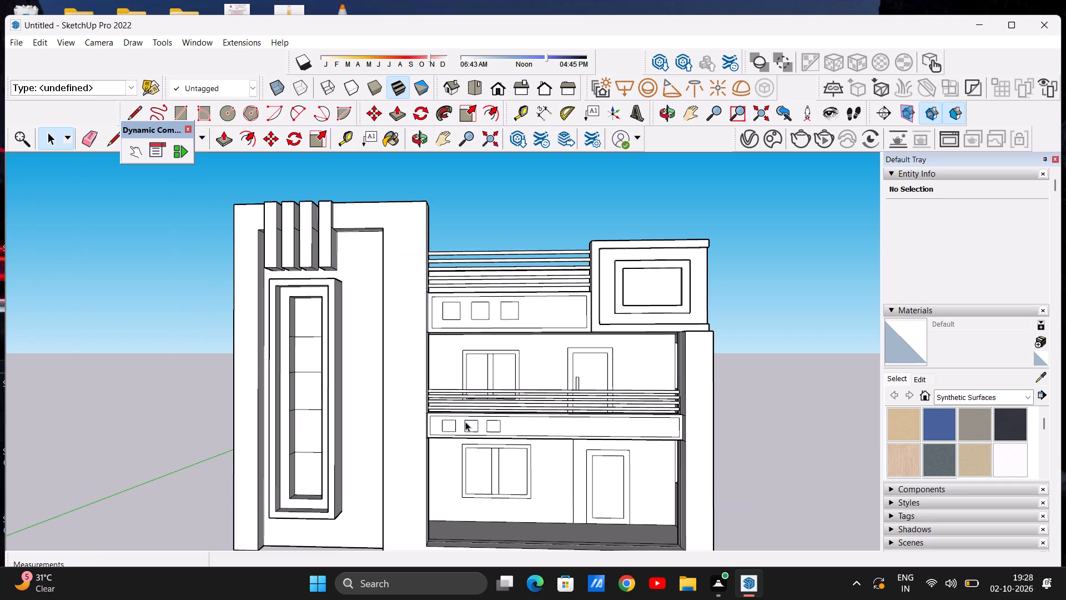
{"action": "scroll", "coordinate": [453, 402], "scroll_direction": "down", "scroll_amount": 4}
{"action": "scroll", "coordinate": [405, 404], "scroll_direction": "up", "scroll_amount": 7}
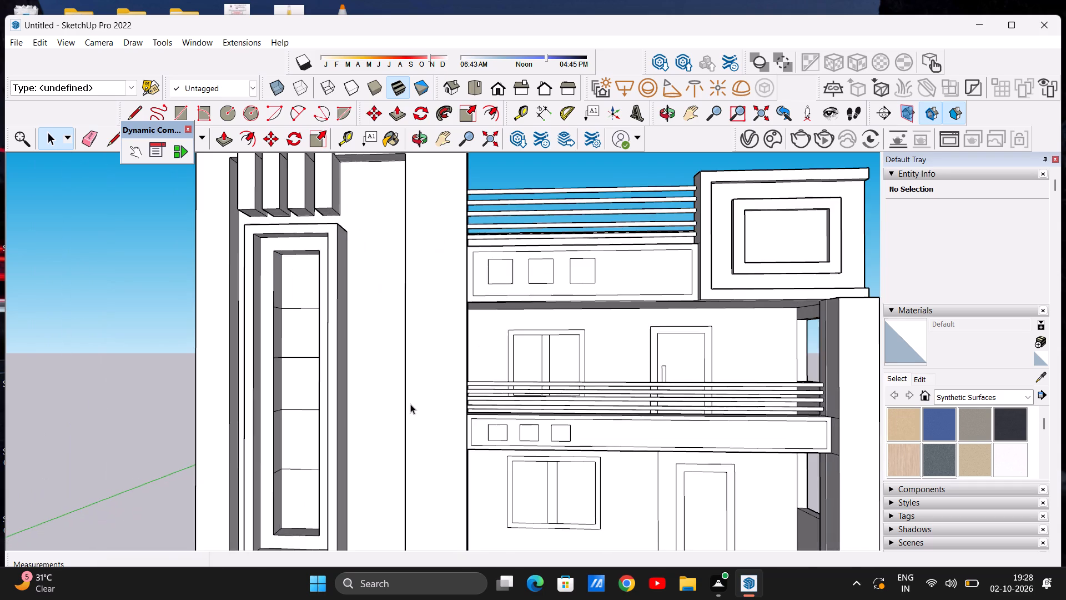
{"action": "scroll", "coordinate": [418, 383], "scroll_direction": "down", "scroll_amount": 5}
{"action": "middle_click_drag", "start_coordinate": [397, 347], "coordinate": [562, 359]}
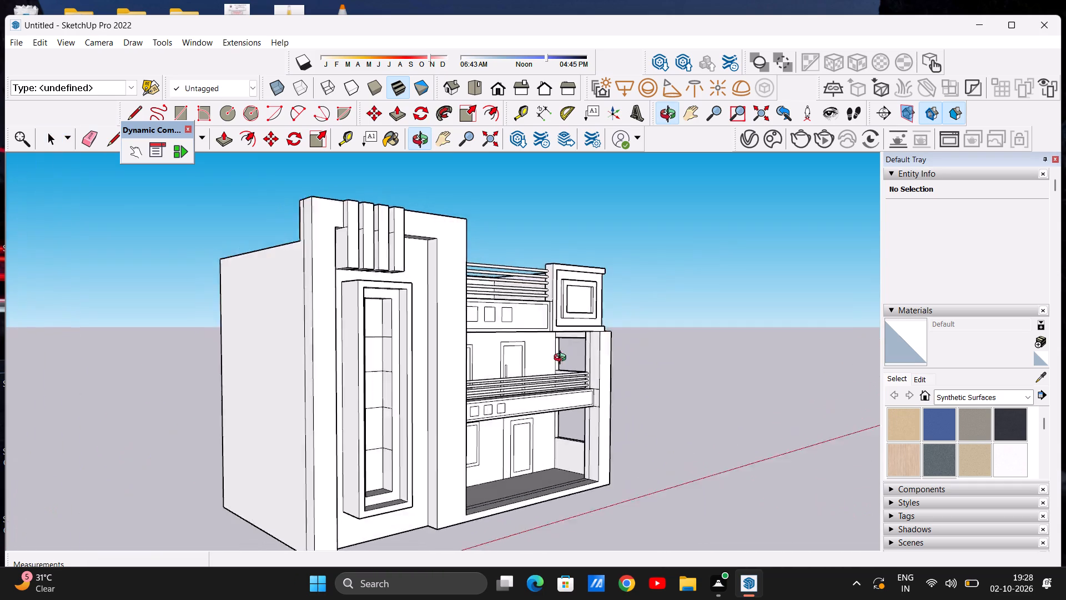
{"action": "middle_click_drag", "start_coordinate": [562, 359], "coordinate": [446, 383]}
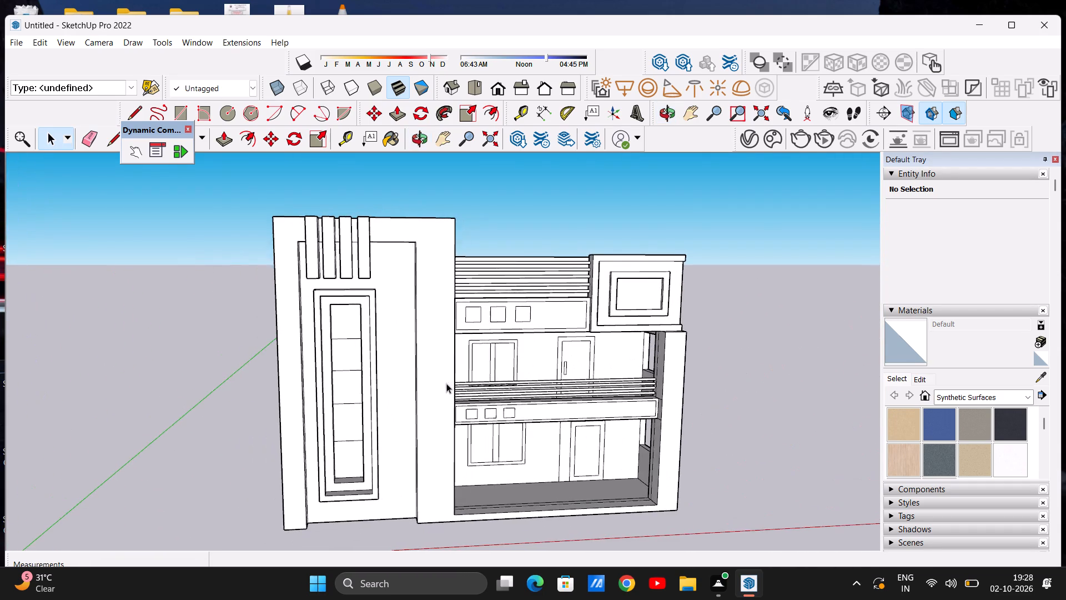
{"action": "scroll", "coordinate": [491, 388], "scroll_direction": "down", "scroll_amount": 5}
{"action": "scroll", "coordinate": [477, 339], "scroll_direction": "up", "scroll_amount": 7}
{"action": "scroll", "coordinate": [424, 353], "scroll_direction": "up", "scroll_amount": 1}
{"action": "middle_click_drag", "start_coordinate": [424, 353], "coordinate": [579, 357]}
{"action": "scroll", "coordinate": [501, 343], "scroll_direction": "up", "scroll_amount": 8}
{"action": "middle_click_drag", "start_coordinate": [548, 349], "coordinate": [399, 362]}
{"action": "scroll", "coordinate": [511, 355], "scroll_direction": "down", "scroll_amount": 4}
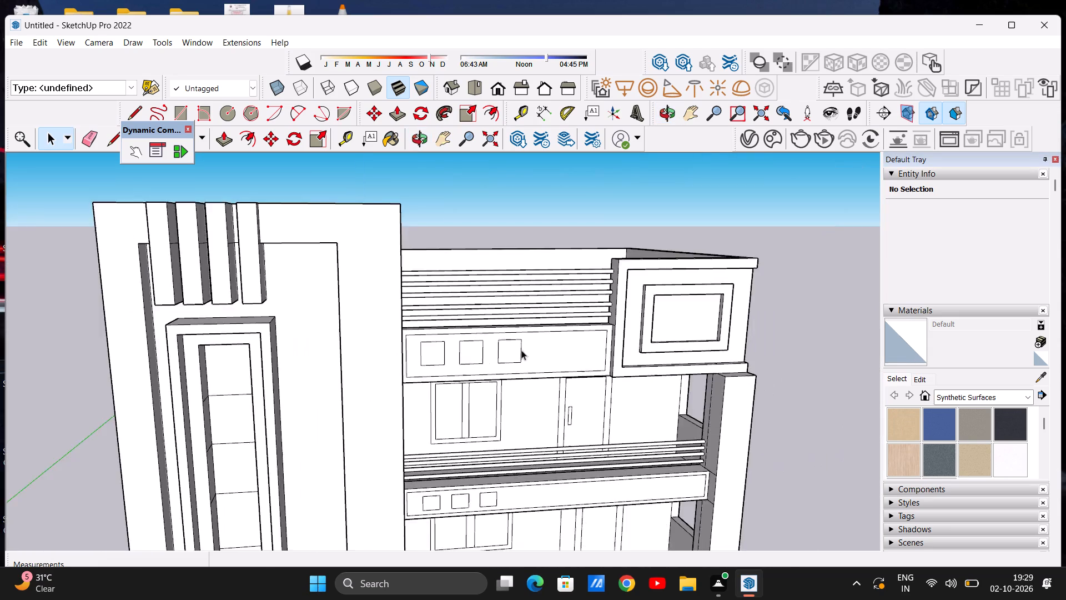
{"action": "scroll", "coordinate": [521, 350], "scroll_direction": "down", "scroll_amount": 9}
{"action": "middle_click_drag", "start_coordinate": [542, 363], "coordinate": [419, 327]}
{"action": "scroll", "coordinate": [500, 337], "scroll_direction": "up", "scroll_amount": 2}
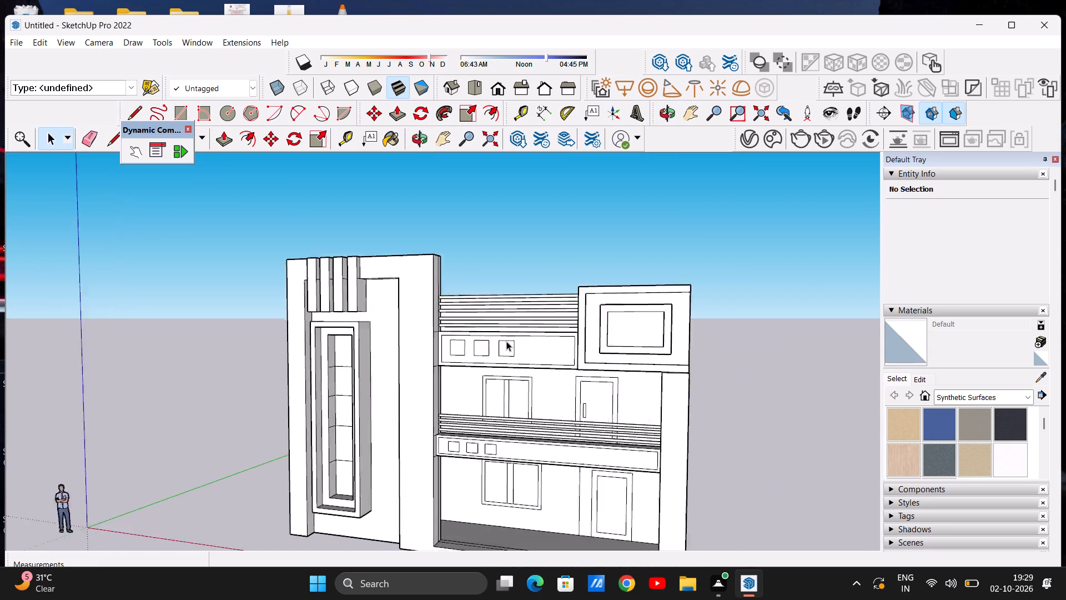
Push/Pull the square nearest the middle of the upper balcony's front band outward by about 7".
{"action": "scroll", "coordinate": [506, 341], "scroll_direction": "up", "scroll_amount": 6}
{"action": "middle_click_drag", "start_coordinate": [514, 352], "coordinate": [487, 369]}
{"action": "scroll", "coordinate": [494, 364], "scroll_direction": "up", "scroll_amount": 5}
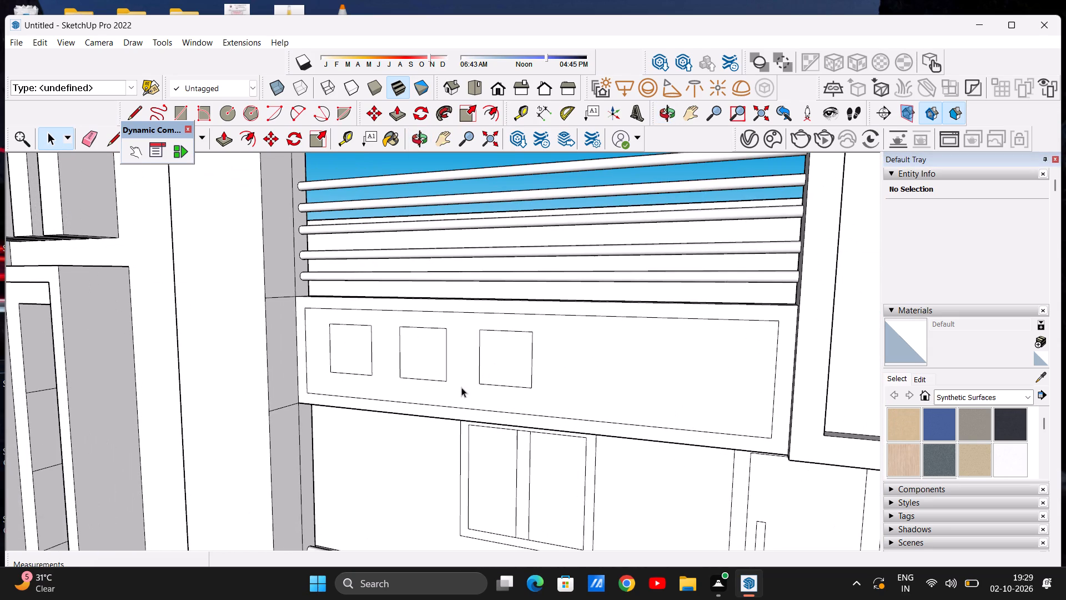
{"action": "key", "text": "p"}
{"action": "scroll", "coordinate": [503, 354], "scroll_direction": "up", "scroll_amount": 4}
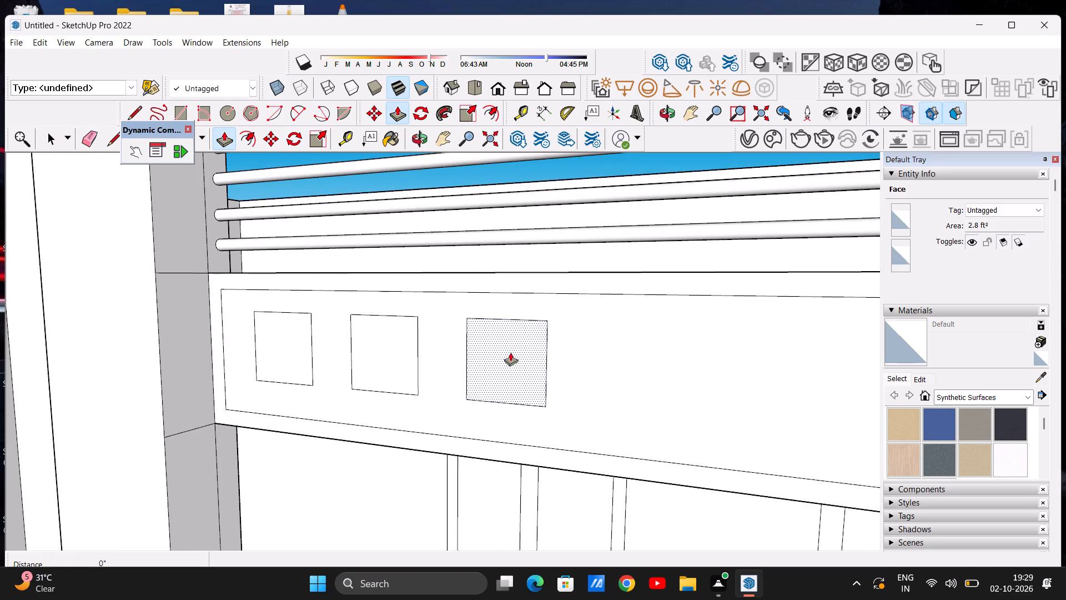
{"action": "middle_click_drag", "start_coordinate": [510, 352], "coordinate": [443, 401]}
{"action": "left_click", "coordinate": [463, 391]}
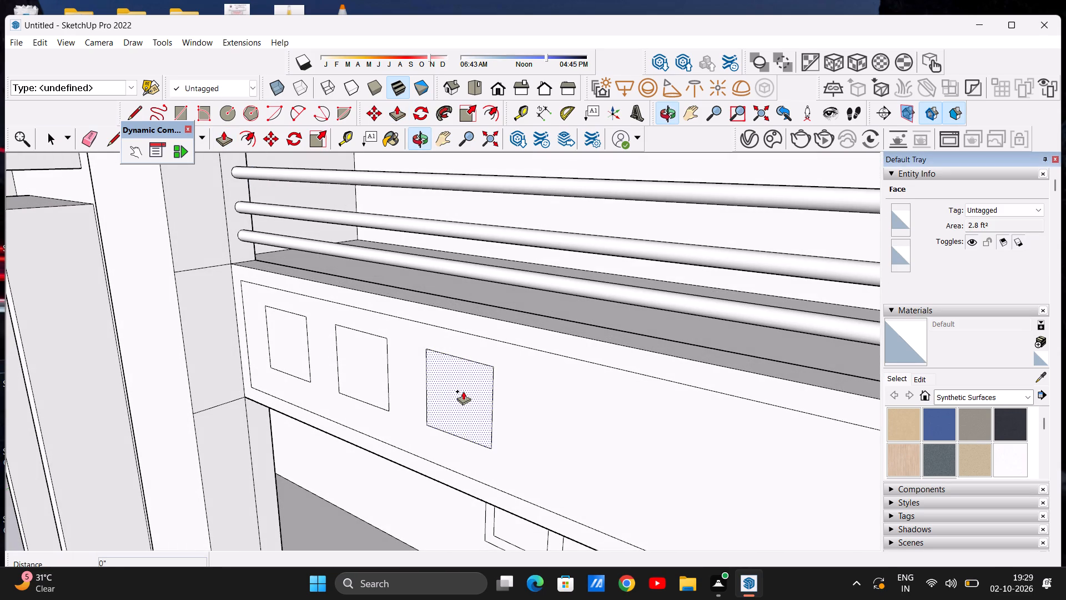
{"action": "left_click", "coordinate": [442, 397]}
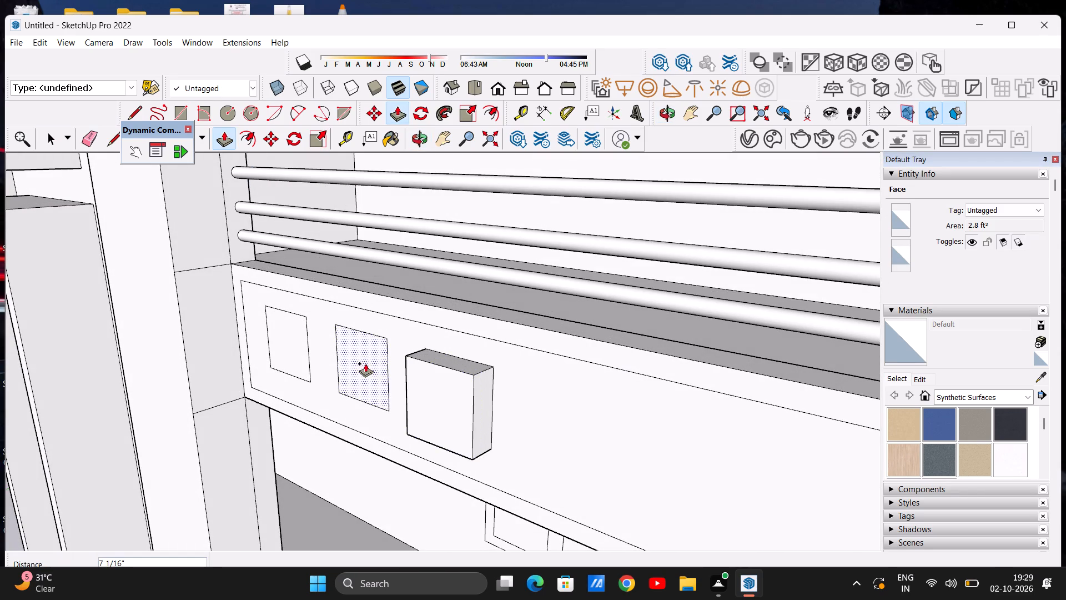
Push/Pull the other two squares on the upper balcony's front band outward by about 7", flush with the first.
{"action": "left_click", "coordinate": [368, 361]}
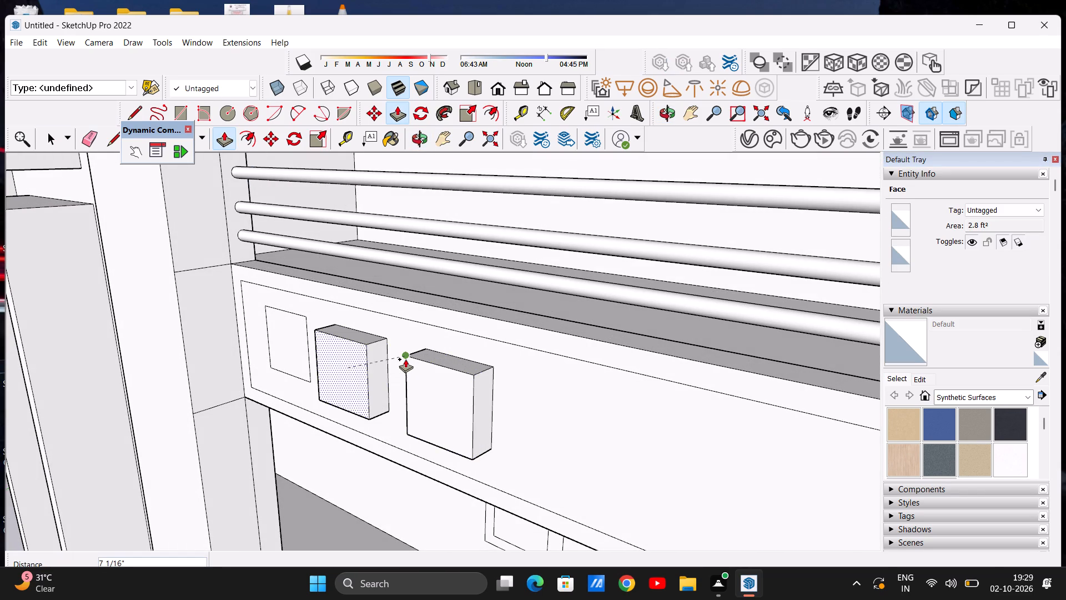
{"action": "left_click", "coordinate": [405, 359]}
{"action": "scroll", "coordinate": [355, 357], "scroll_direction": "down", "scroll_amount": 6}
{"action": "scroll", "coordinate": [313, 339], "scroll_direction": "up", "scroll_amount": 14}
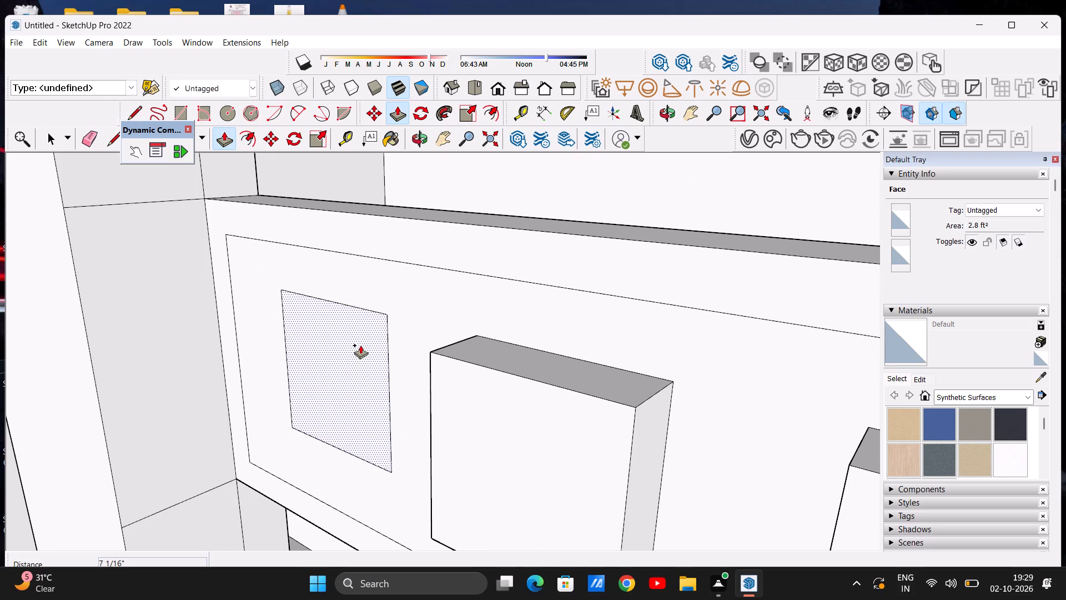
{"action": "left_click", "coordinate": [360, 345]}
{"action": "left_click", "coordinate": [428, 357]}
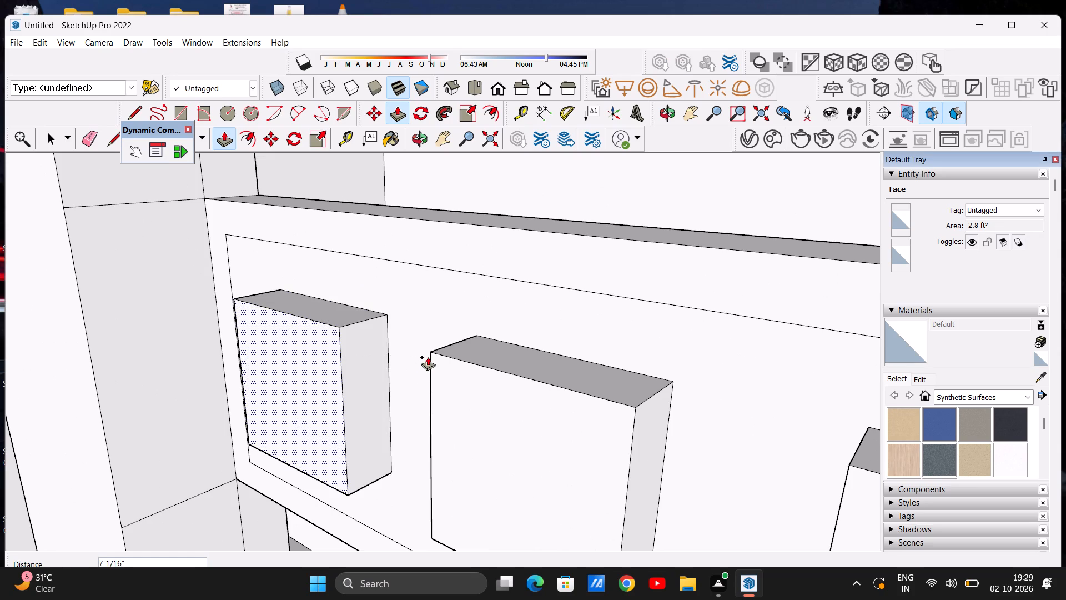
{"action": "key", "text": "space"}
Push/Pull the lower balcony band's square farthest from the tall block outward by about 4 1/4".
{"action": "scroll", "coordinate": [442, 389], "scroll_direction": "down", "scroll_amount": 20}
{"action": "scroll", "coordinate": [442, 389], "scroll_direction": "down", "scroll_amount": 8}
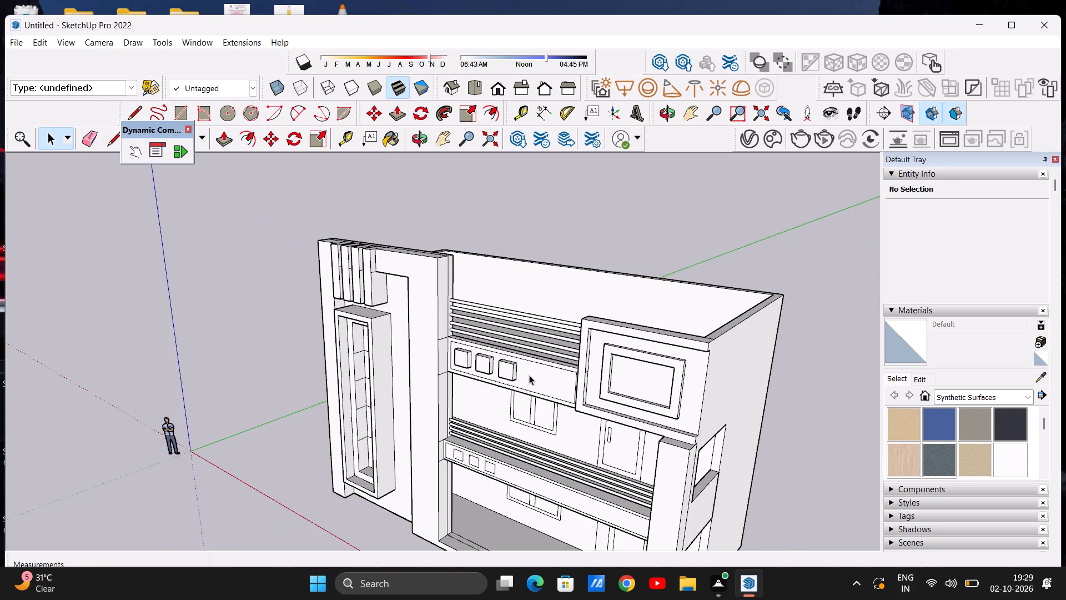
{"action": "middle_click_drag", "start_coordinate": [451, 439], "coordinate": [402, 391]}
{"action": "scroll", "coordinate": [487, 517], "scroll_direction": "up", "scroll_amount": 4}
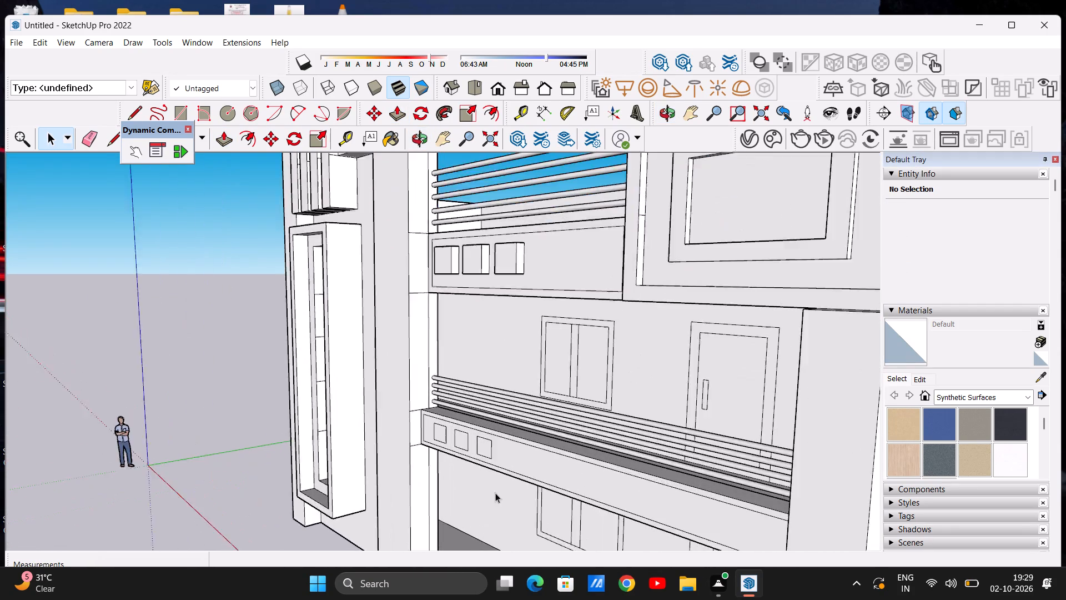
{"action": "scroll", "coordinate": [495, 493], "scroll_direction": "up", "scroll_amount": 1}
{"action": "scroll", "coordinate": [500, 418], "scroll_direction": "down", "scroll_amount": 5}
{"action": "scroll", "coordinate": [509, 454], "scroll_direction": "up", "scroll_amount": 6}
{"action": "middle_click_drag", "start_coordinate": [514, 437], "coordinate": [479, 459]}
{"action": "scroll", "coordinate": [440, 429], "scroll_direction": "up", "scroll_amount": 5}
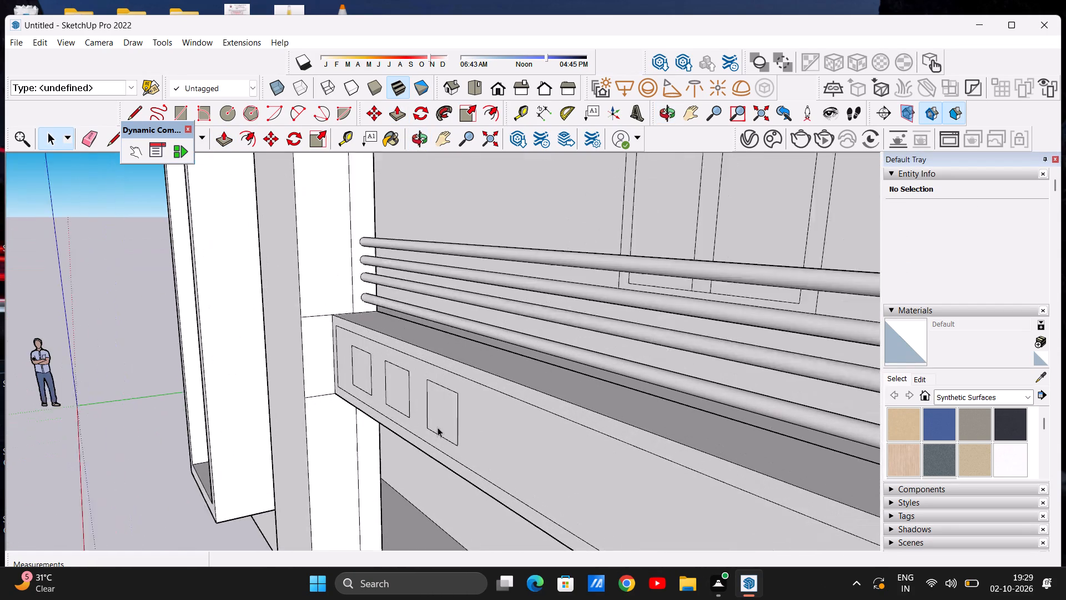
{"action": "scroll", "coordinate": [438, 427], "scroll_direction": "up", "scroll_amount": 3}
{"action": "key", "text": "p"}
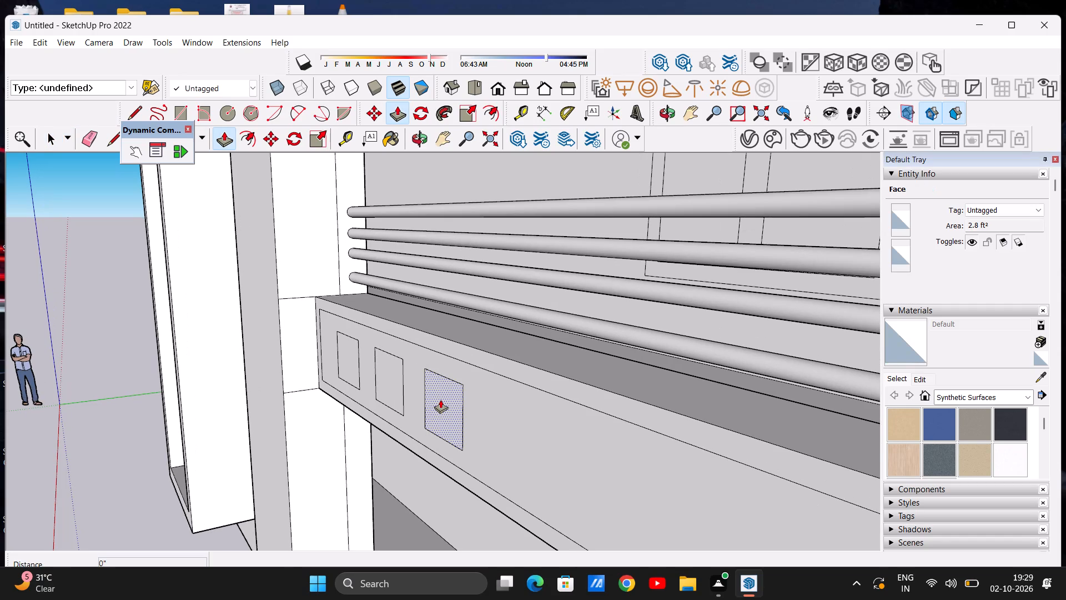
{"action": "left_click", "coordinate": [440, 399]}
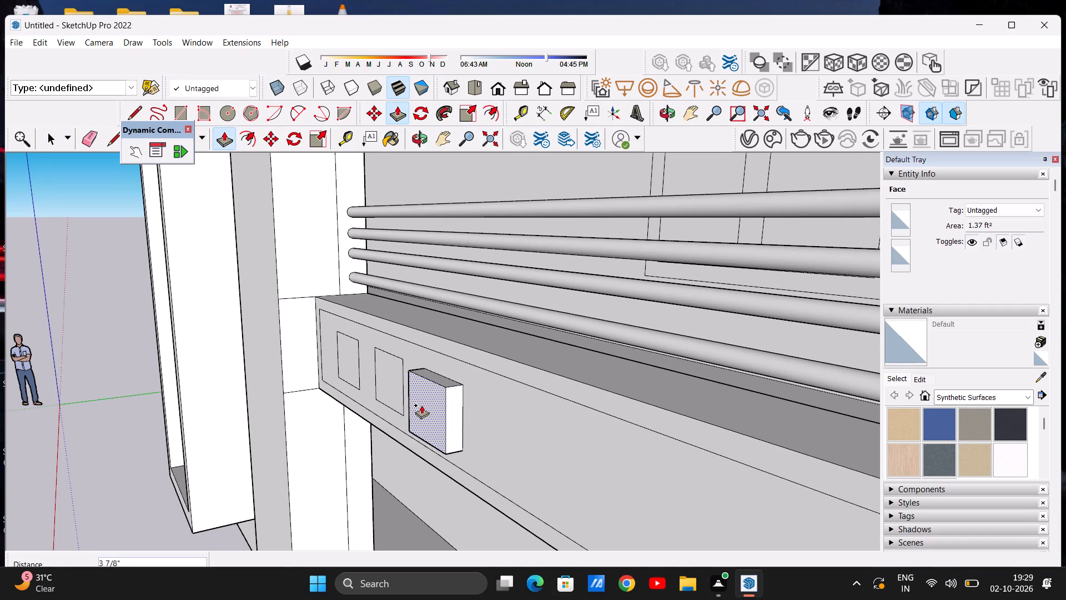
{"action": "left_click", "coordinate": [422, 405]}
Push/Pull the other two squares on the lower balcony's front band outward by about 4 1/4", flush with the first.
{"action": "scroll", "coordinate": [522, 386], "scroll_direction": "down", "scroll_amount": 7}
{"action": "middle_click_drag", "start_coordinate": [375, 382], "coordinate": [482, 385]}
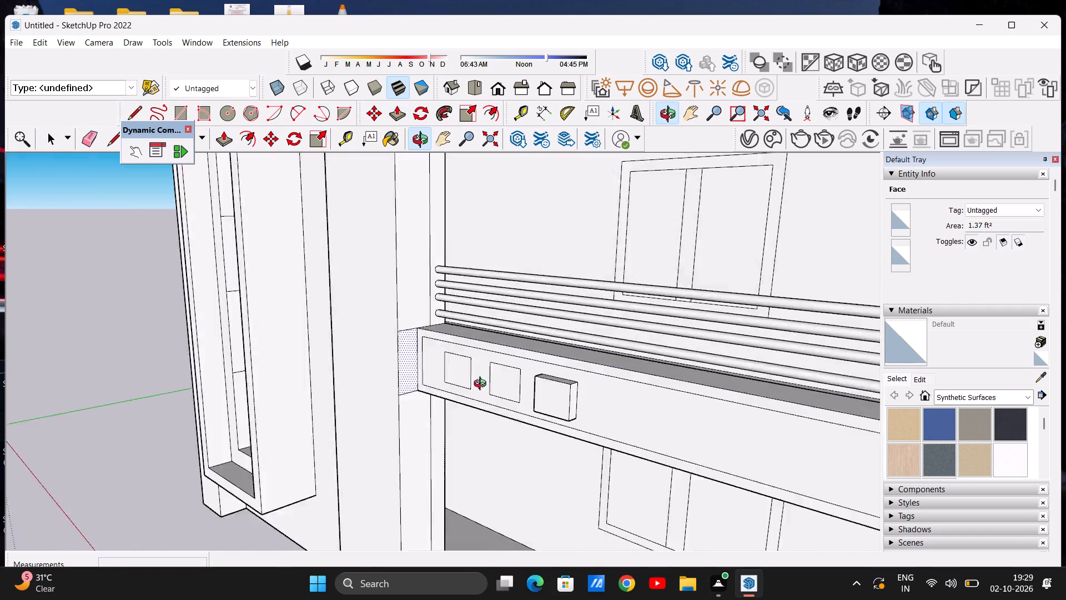
{"action": "middle_click_drag", "start_coordinate": [482, 385], "coordinate": [640, 412]}
{"action": "scroll", "coordinate": [637, 363], "scroll_direction": "up", "scroll_amount": 11}
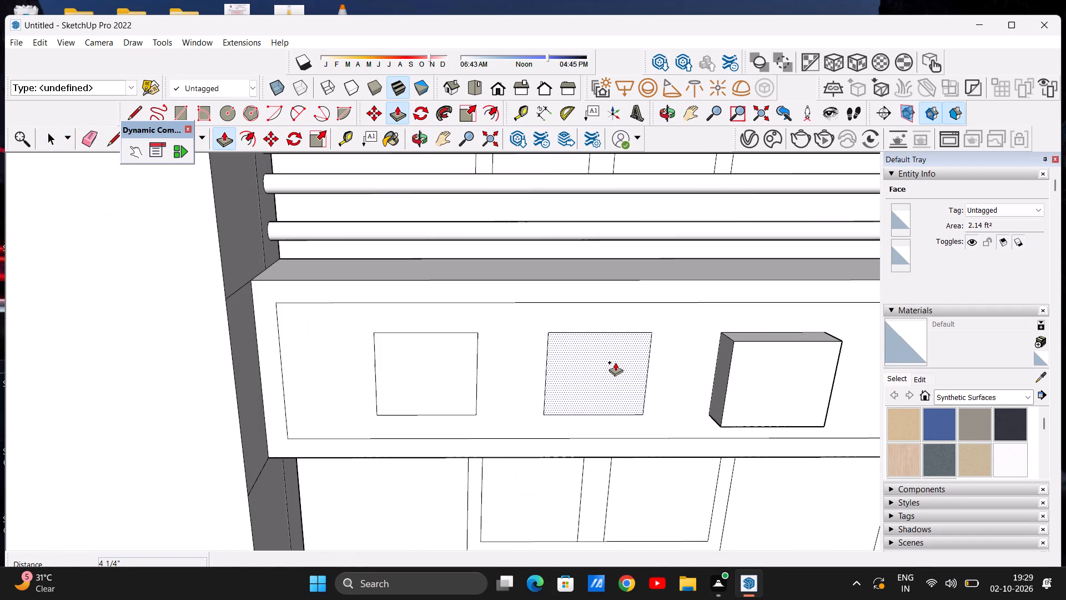
{"action": "left_click", "coordinate": [615, 362]}
{"action": "left_click", "coordinate": [738, 344]}
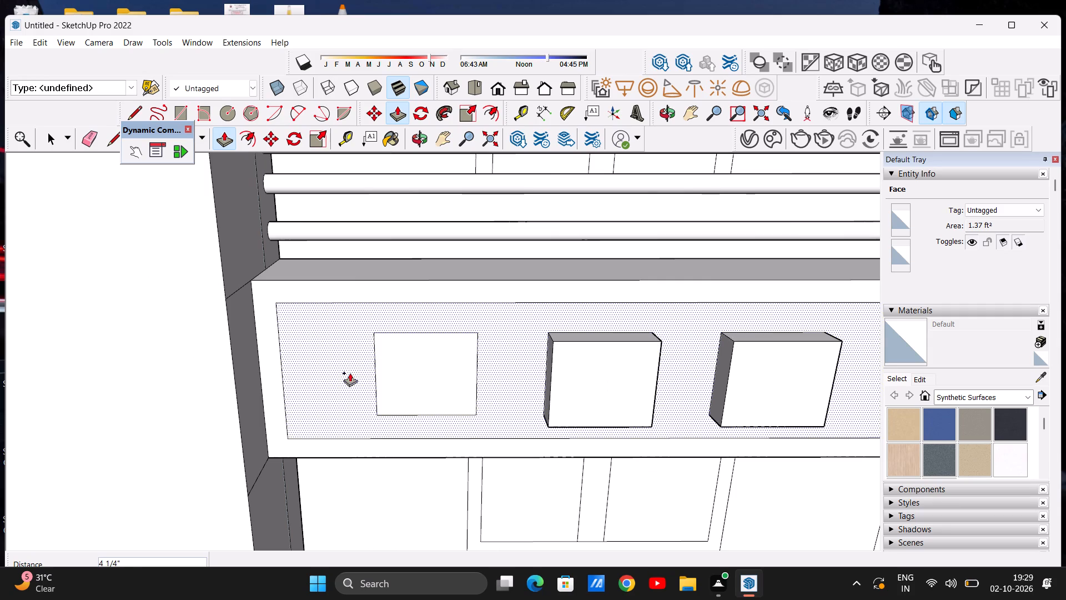
{"action": "left_click", "coordinate": [462, 359]}
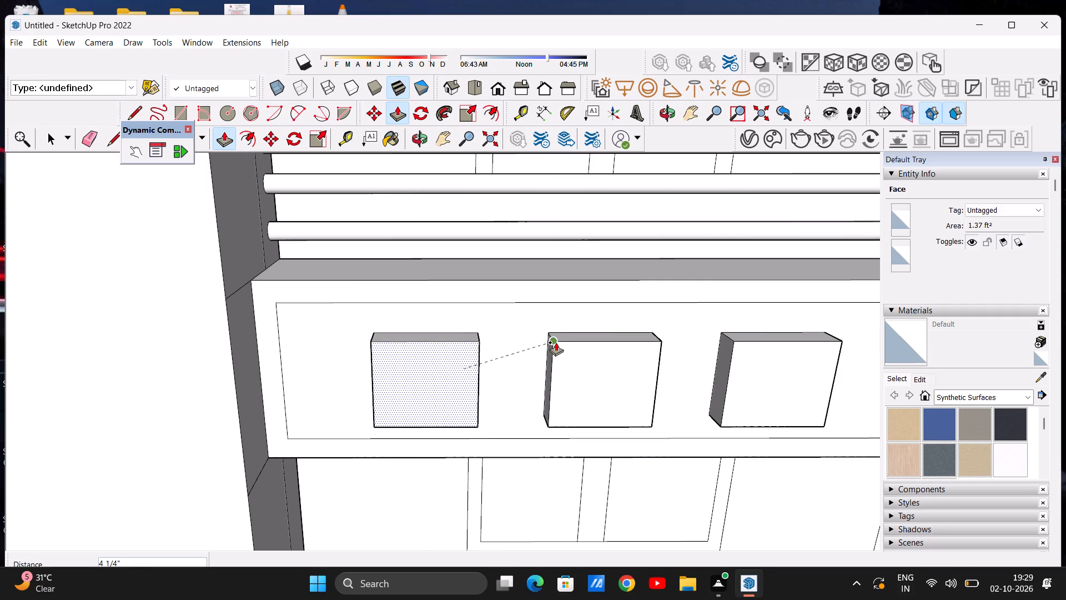
{"action": "left_click", "coordinate": [556, 342]}
{"action": "key", "text": "space"}
Examine the whole front elevation and the base of the tall block, including both balcony bands with their raised squares.
{"action": "scroll", "coordinate": [446, 382], "scroll_direction": "down", "scroll_amount": 8}
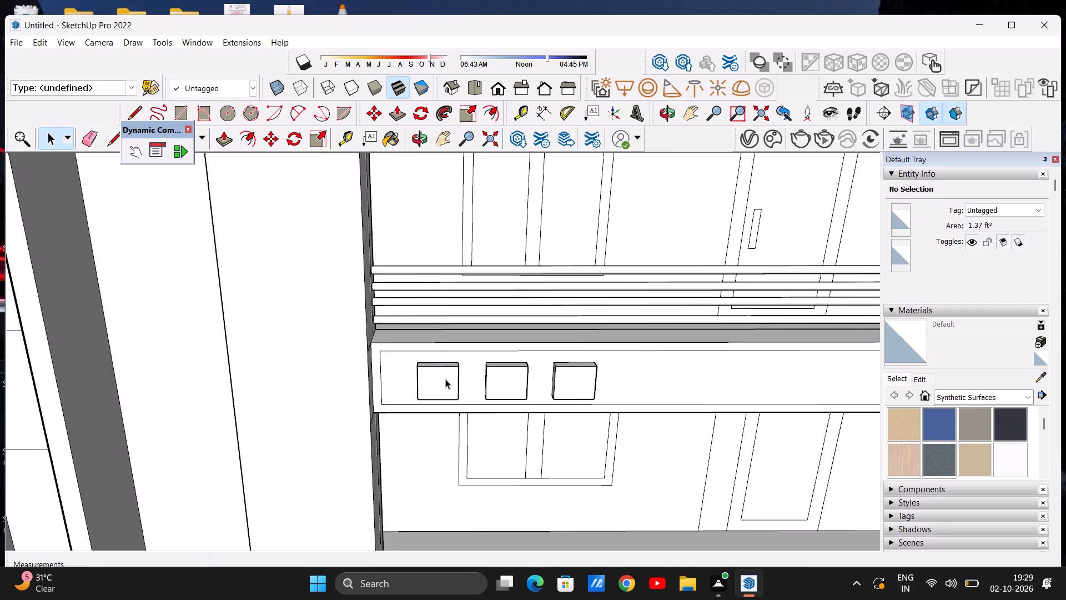
{"action": "scroll", "coordinate": [445, 379], "scroll_direction": "down", "scroll_amount": 17}
{"action": "middle_click_drag", "start_coordinate": [464, 372], "coordinate": [462, 324]}
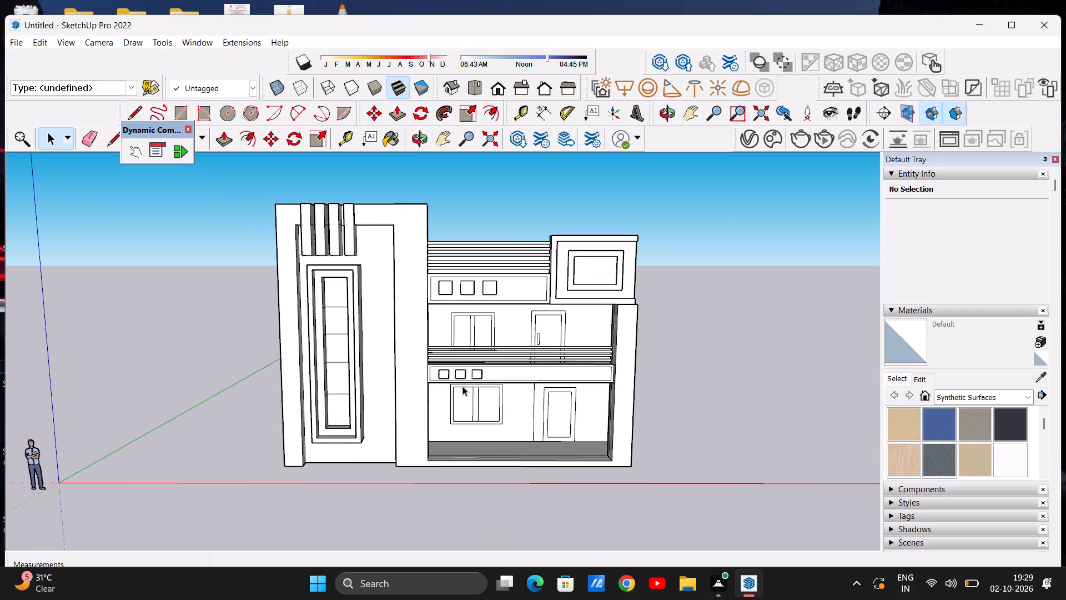
{"action": "scroll", "coordinate": [521, 369], "scroll_direction": "down", "scroll_amount": 3}
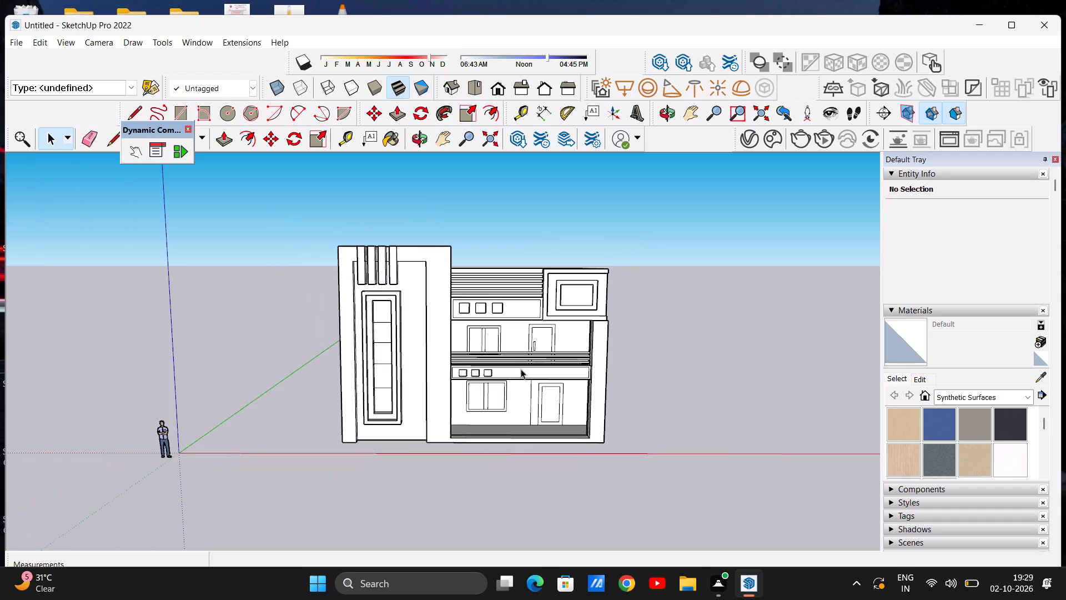
{"action": "scroll", "coordinate": [509, 374], "scroll_direction": "down", "scroll_amount": 2}
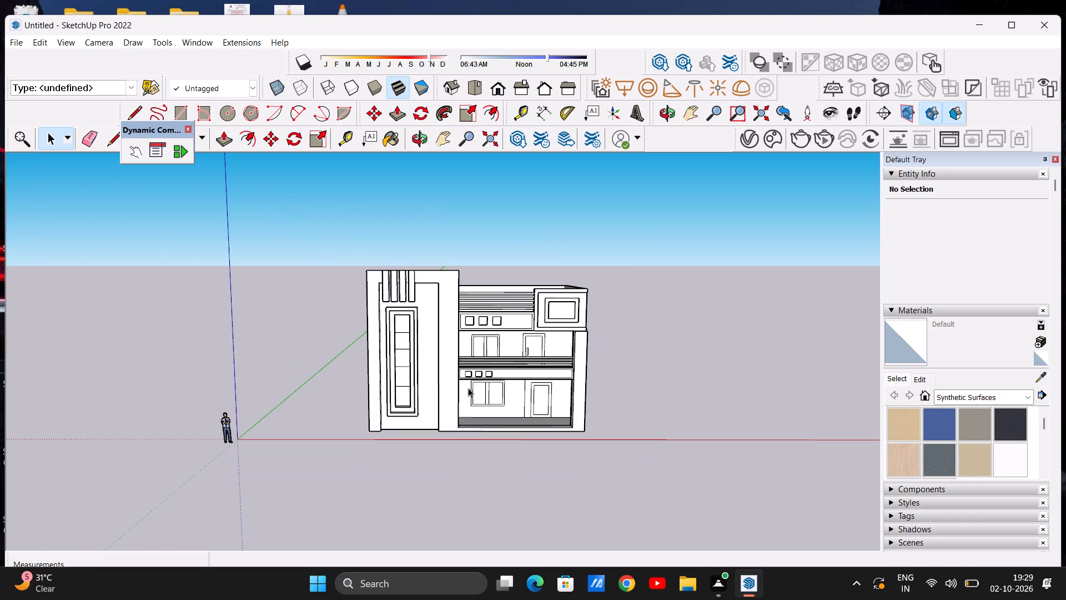
{"action": "scroll", "coordinate": [419, 434], "scroll_direction": "up", "scroll_amount": 7}
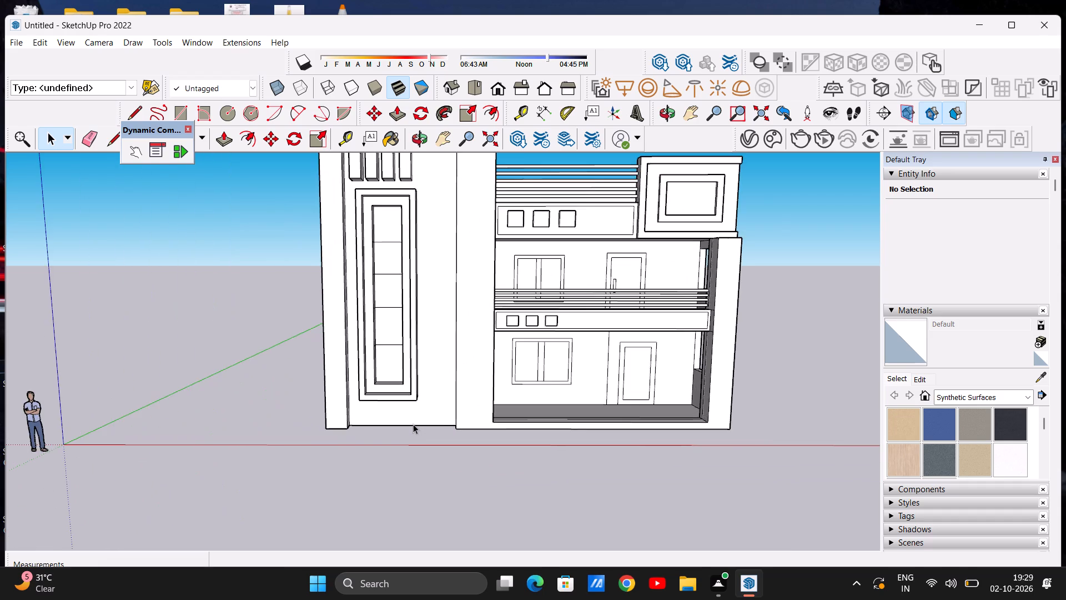
{"action": "scroll", "coordinate": [413, 424], "scroll_direction": "up", "scroll_amount": 11}
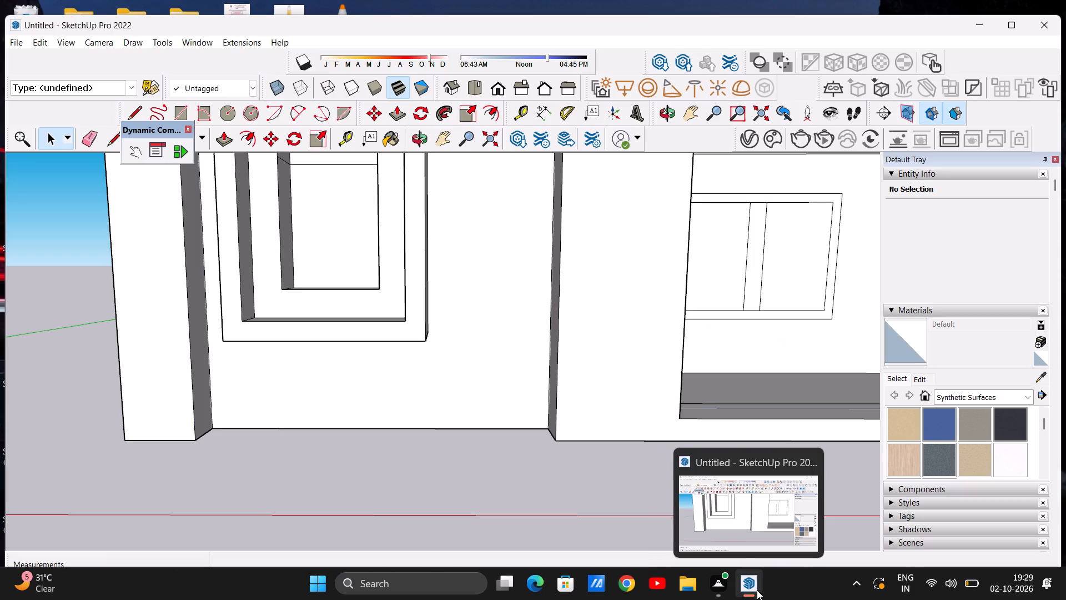
{"action": "left_click", "coordinate": [737, 525]}
{"action": "scroll", "coordinate": [560, 437], "scroll_direction": "down", "scroll_amount": 6}
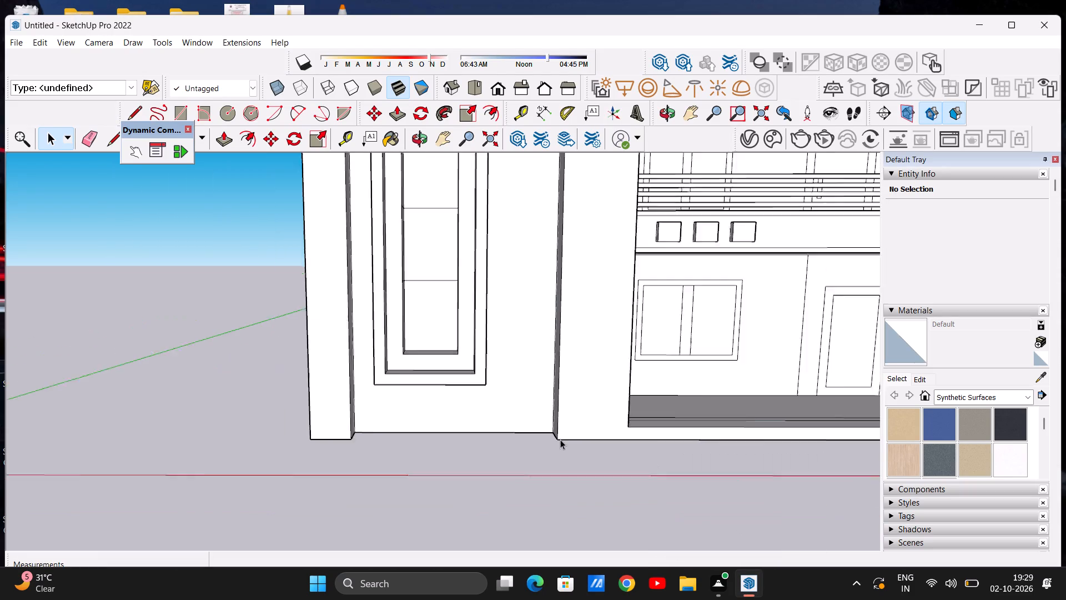
{"action": "scroll", "coordinate": [560, 439], "scroll_direction": "down", "scroll_amount": 9}
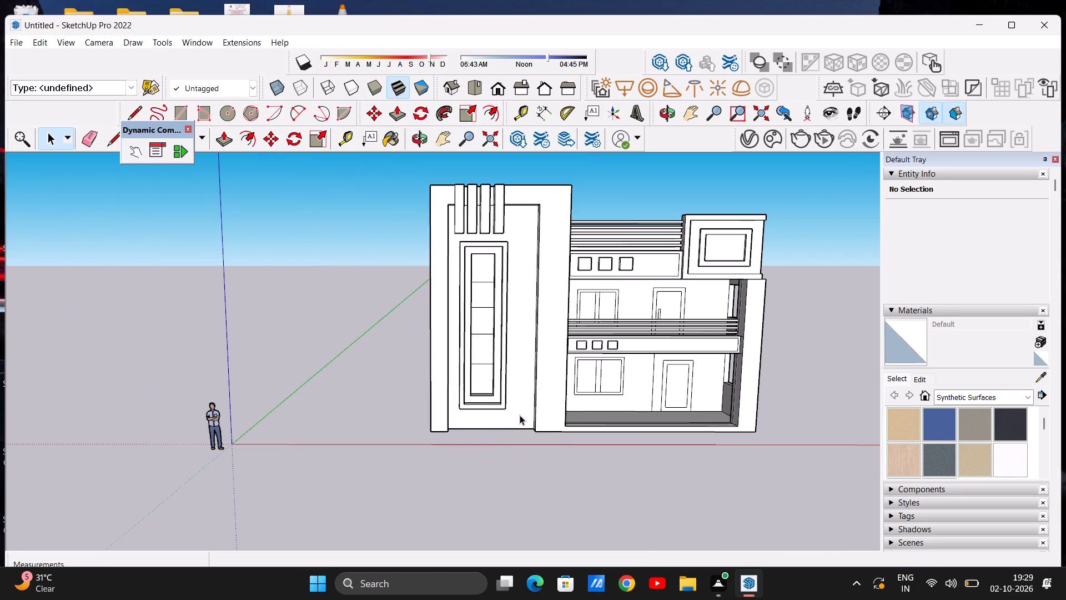
{"action": "scroll", "coordinate": [520, 415], "scroll_direction": "down", "scroll_amount": 2}
{"action": "scroll", "coordinate": [595, 403], "scroll_direction": "up", "scroll_amount": 6}
{"action": "middle_click_drag", "start_coordinate": [657, 399], "coordinate": [461, 379]}
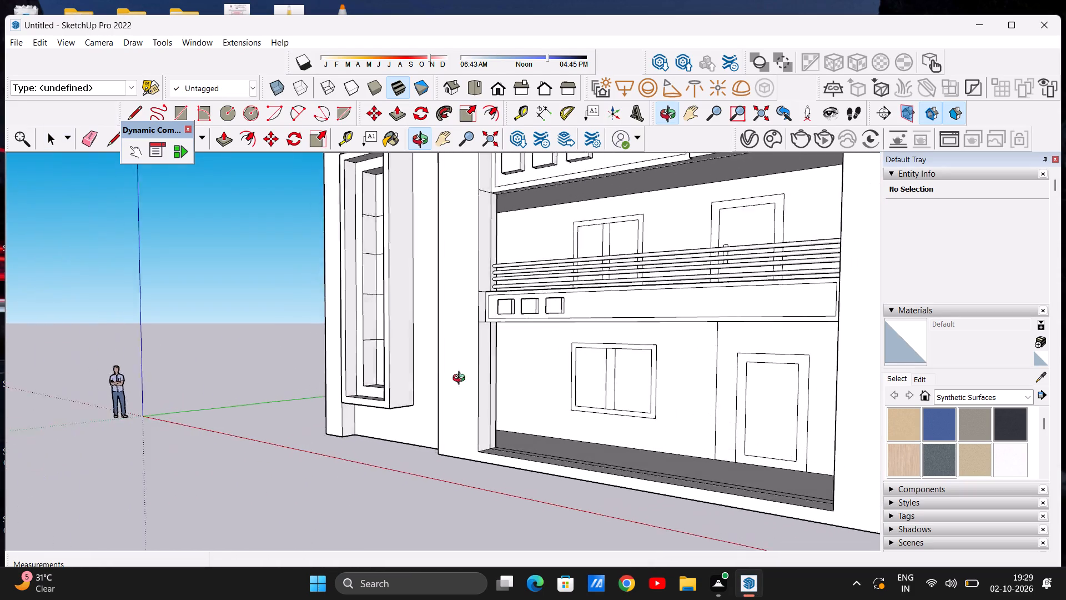
{"action": "middle_click_drag", "start_coordinate": [461, 379], "coordinate": [584, 407]}
{"action": "scroll", "coordinate": [584, 406], "scroll_direction": "up", "scroll_amount": 1}
{"action": "scroll", "coordinate": [510, 407], "scroll_direction": "down", "scroll_amount": 6}
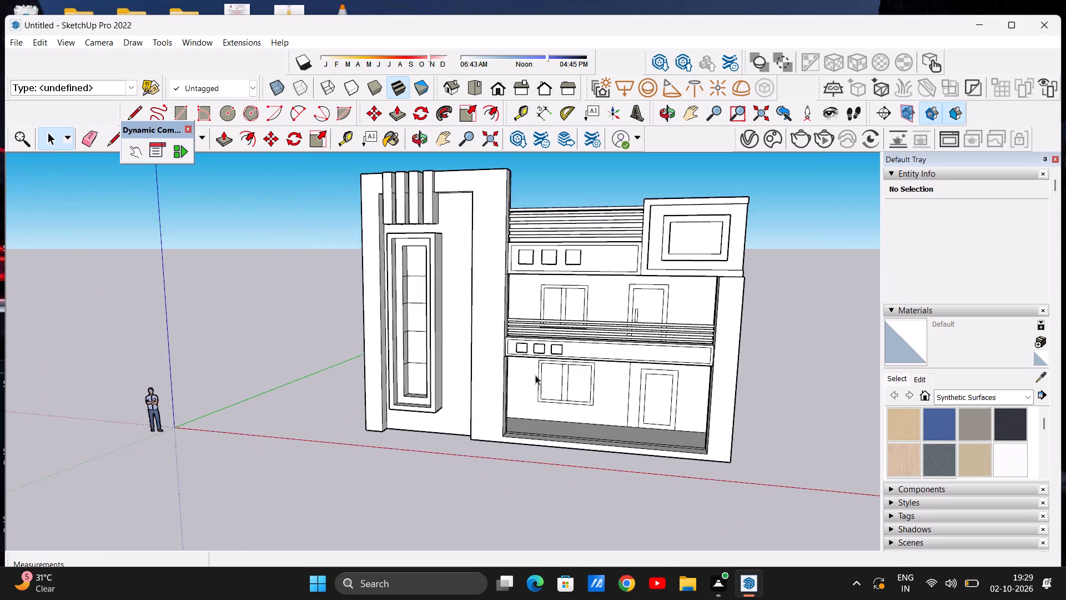
Erase the two stray horizontal edges on the tall block's side face beside the lower balcony band.
{"action": "scroll", "coordinate": [535, 375], "scroll_direction": "up", "scroll_amount": 1}
{"action": "middle_click_drag", "start_coordinate": [535, 375], "coordinate": [384, 401]}
{"action": "scroll", "coordinate": [521, 367], "scroll_direction": "up", "scroll_amount": 13}
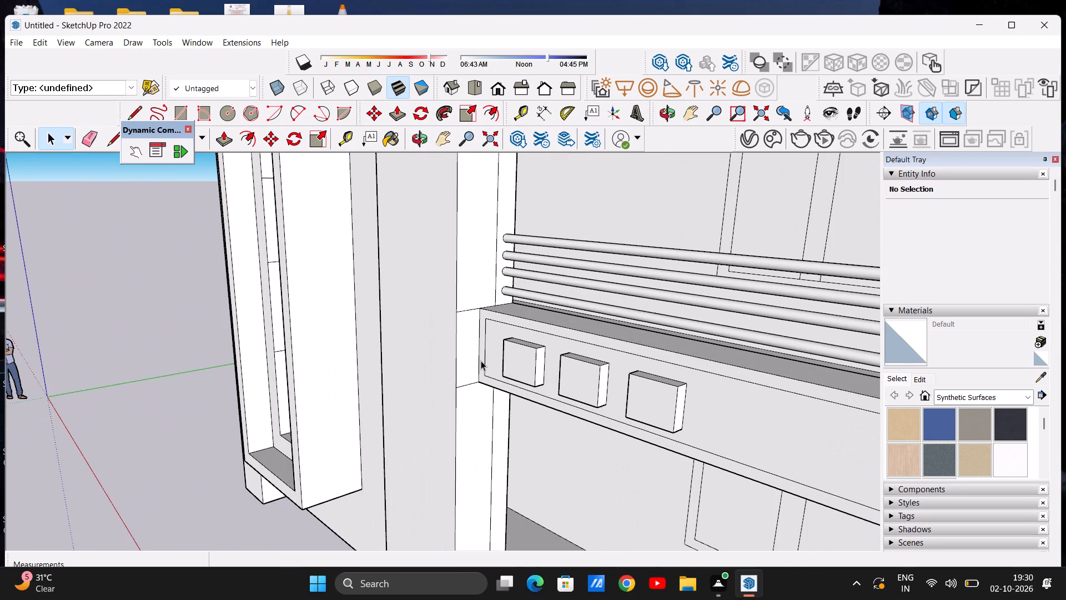
{"action": "key", "text": "e"}
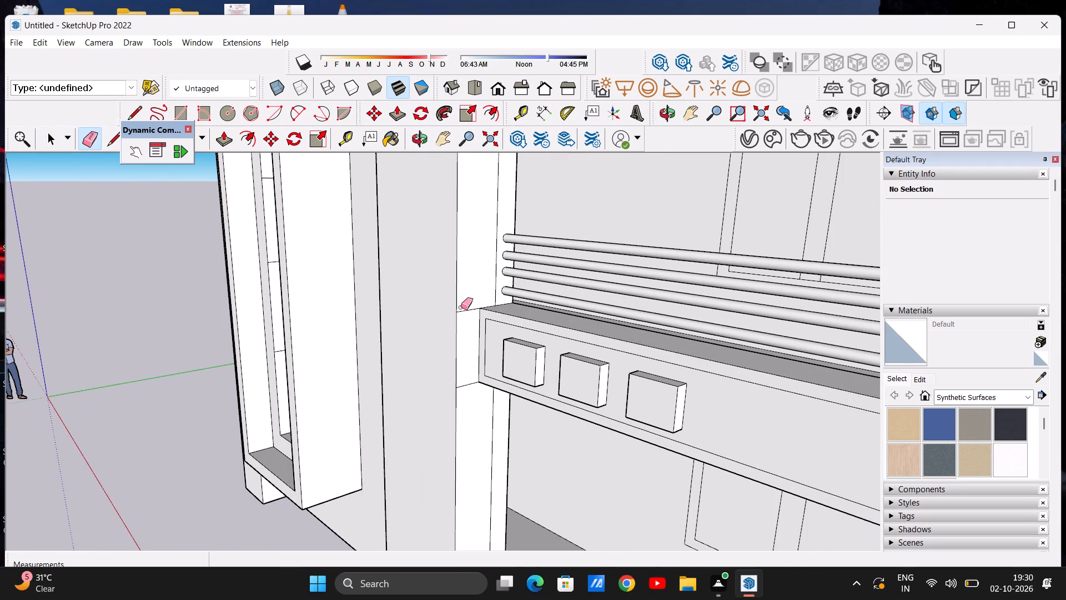
{"action": "left_click_drag", "start_coordinate": [461, 307], "coordinate": [462, 323]}
{"action": "left_click_drag", "start_coordinate": [465, 381], "coordinate": [469, 394]}
Erase the two stray horizontal edges on the tall block's side face beside the upper balcony band.
{"action": "scroll", "coordinate": [469, 394], "scroll_direction": "down", "scroll_amount": 20}
{"action": "scroll", "coordinate": [486, 328], "scroll_direction": "up", "scroll_amount": 6}
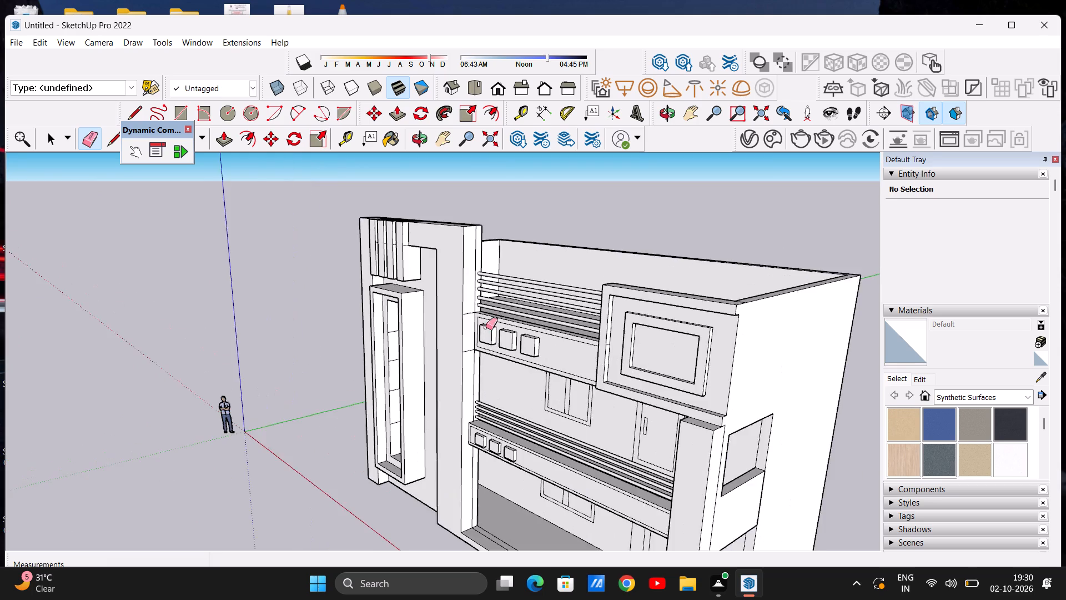
{"action": "scroll", "coordinate": [486, 327], "scroll_direction": "up", "scroll_amount": 4}
{"action": "scroll", "coordinate": [482, 332], "scroll_direction": "down", "scroll_amount": 1}
{"action": "scroll", "coordinate": [482, 332], "scroll_direction": "up", "scroll_amount": 10}
{"action": "left_click_drag", "start_coordinate": [435, 256], "coordinate": [436, 263]}
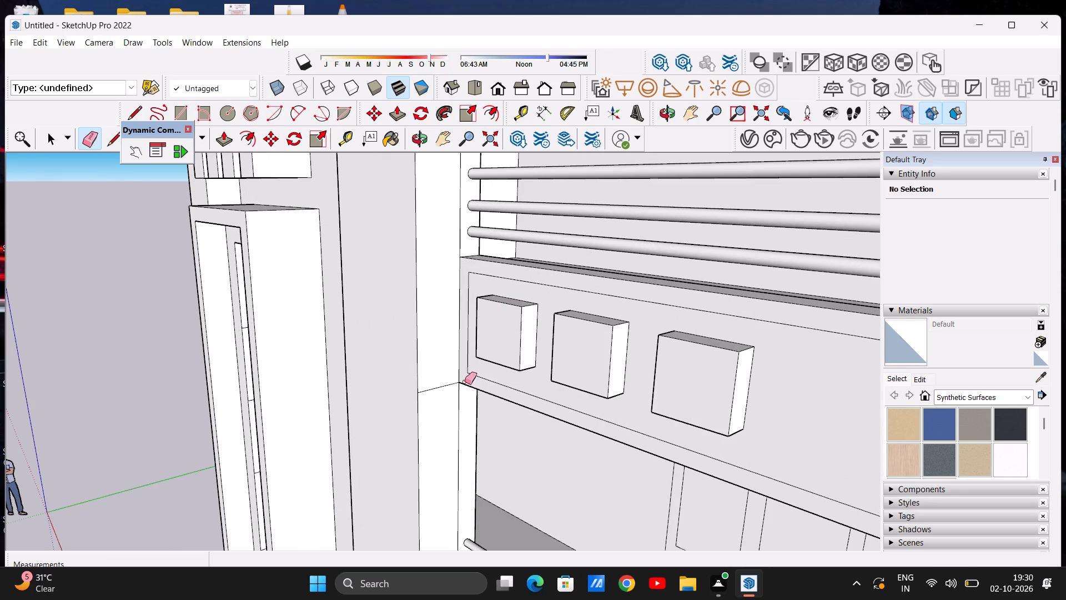
{"action": "left_click_drag", "start_coordinate": [440, 382], "coordinate": [445, 398]}
Examine the house from the front, side and above, checking the balconies, framed corner panel and end column.
{"action": "scroll", "coordinate": [446, 398], "scroll_direction": "down", "scroll_amount": 20}
{"action": "scroll", "coordinate": [446, 398], "scroll_direction": "down", "scroll_amount": 1}
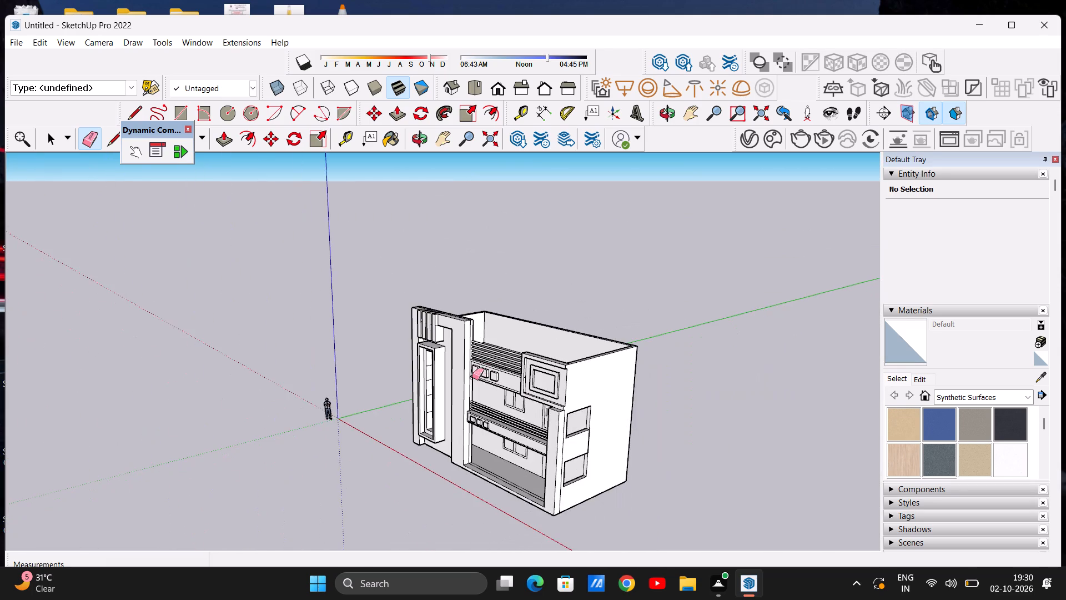
{"action": "middle_click_drag", "start_coordinate": [461, 391], "coordinate": [763, 343]}
{"action": "middle_click_drag", "start_coordinate": [491, 409], "coordinate": [575, 394]}
{"action": "scroll", "coordinate": [545, 386], "scroll_direction": "up", "scroll_amount": 4}
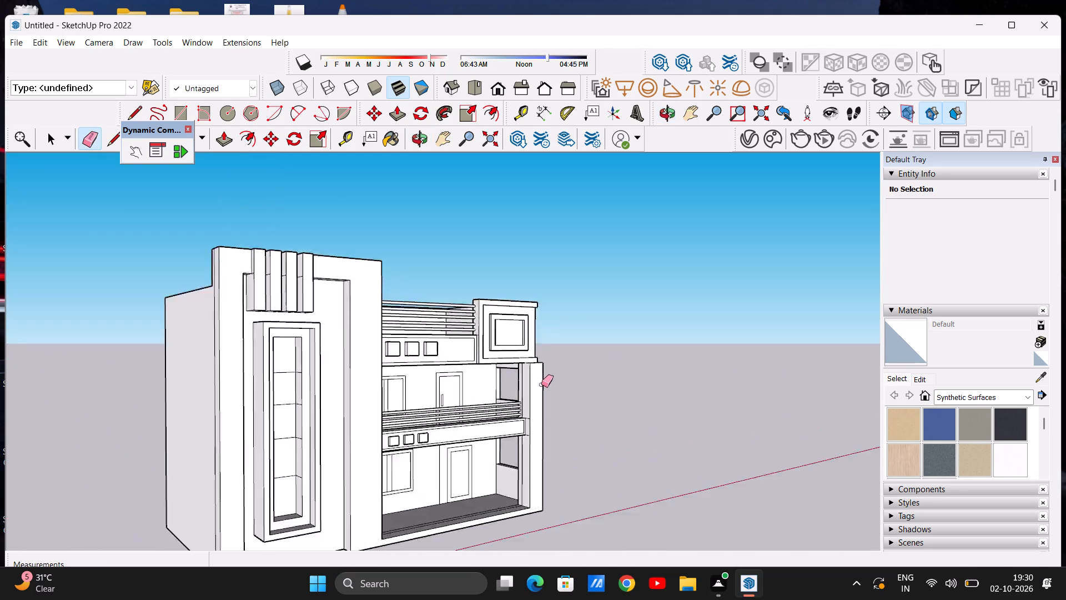
{"action": "scroll", "coordinate": [541, 384], "scroll_direction": "up", "scroll_amount": 9}
{"action": "key", "text": "space"}
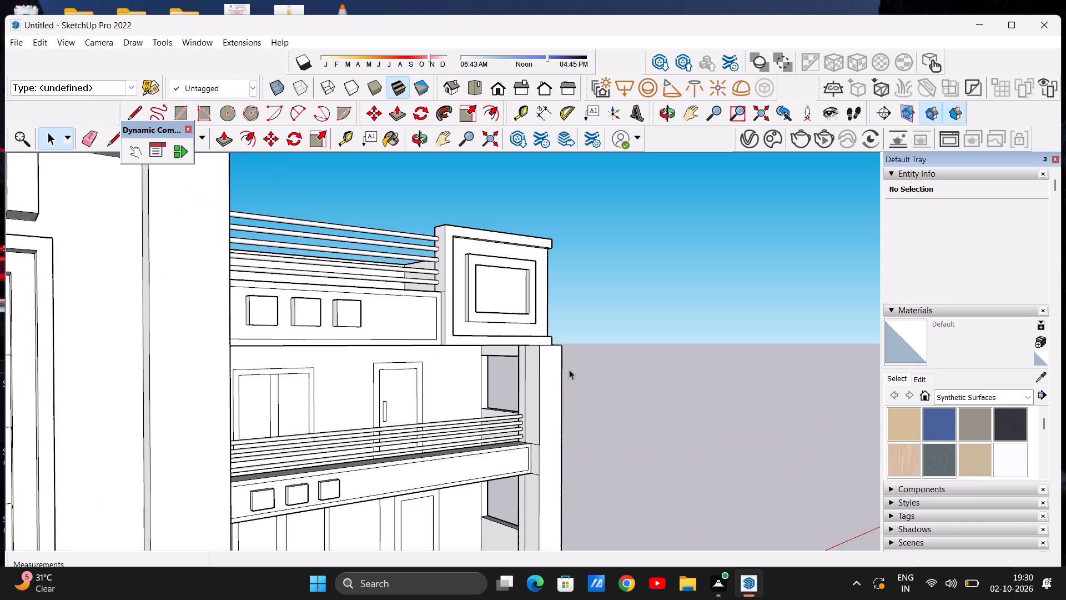
{"action": "middle_click_drag", "start_coordinate": [568, 368], "coordinate": [534, 533]}
{"action": "scroll", "coordinate": [534, 531], "scroll_direction": "up", "scroll_amount": 1}
{"action": "scroll", "coordinate": [542, 416], "scroll_direction": "down", "scroll_amount": 5}
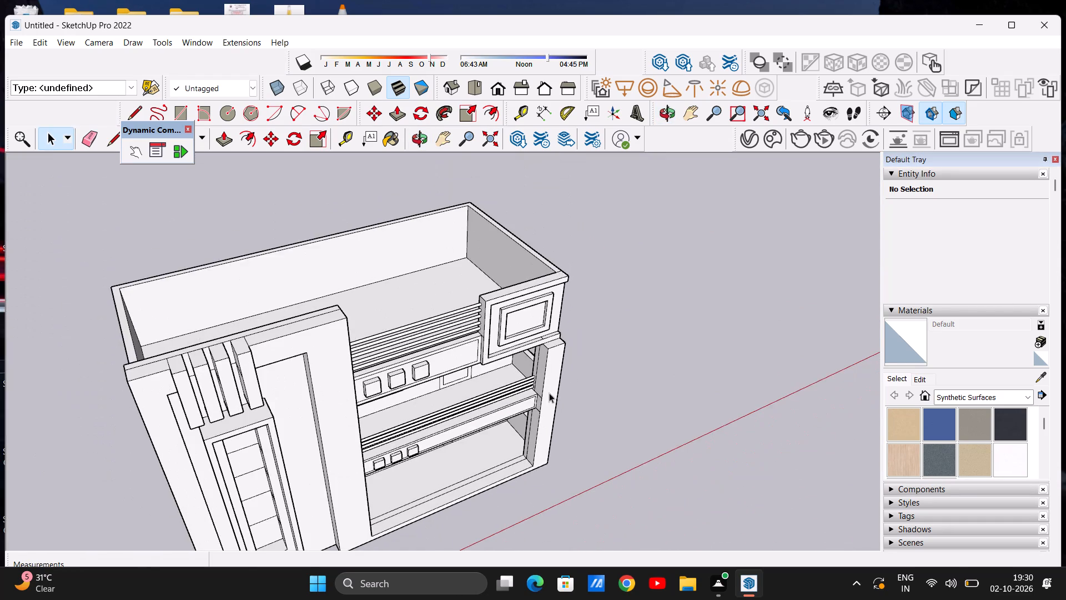
Erase the two stray horizontal edges on the end column's inner side face beside the lower balcony band.
{"action": "middle_click_drag", "start_coordinate": [549, 393], "coordinate": [425, 398]}
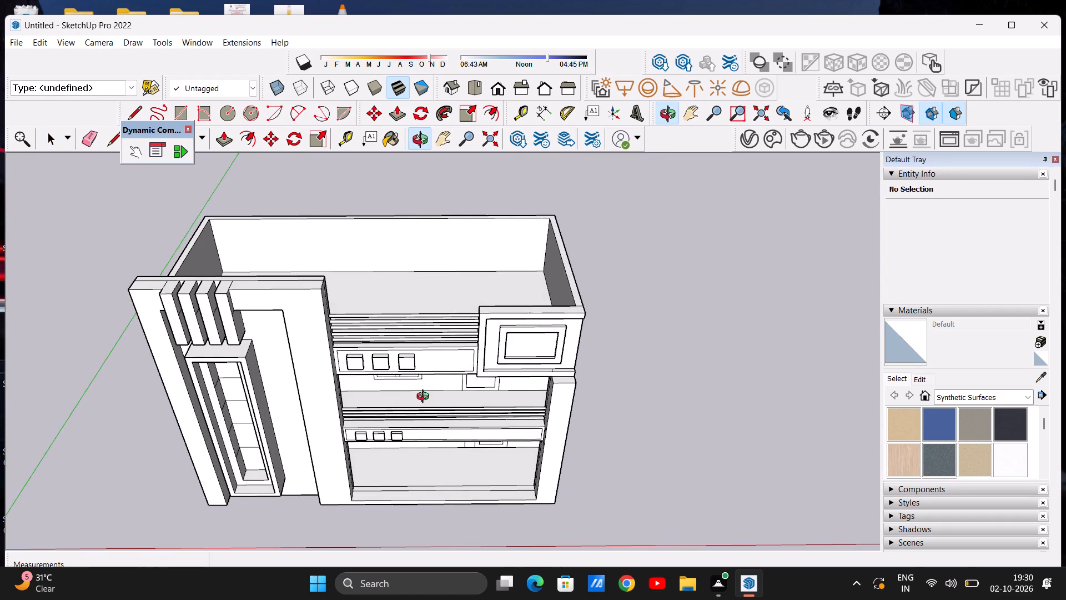
{"action": "middle_click_drag", "start_coordinate": [425, 398], "coordinate": [431, 382]}
{"action": "scroll", "coordinate": [565, 386], "scroll_direction": "up", "scroll_amount": 4}
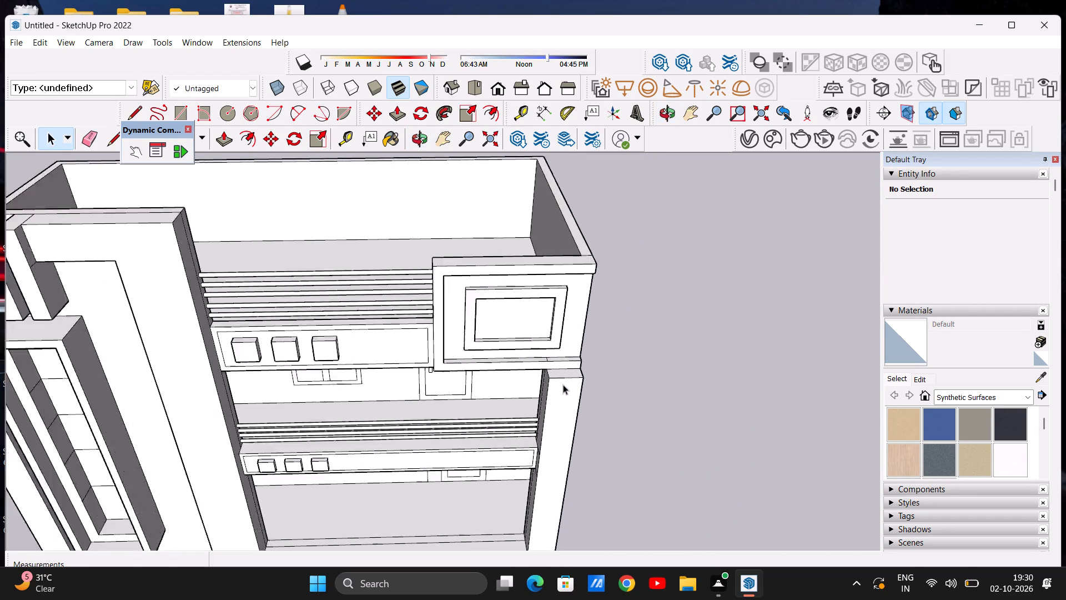
{"action": "scroll", "coordinate": [563, 384], "scroll_direction": "up", "scroll_amount": 3}
{"action": "middle_click_drag", "start_coordinate": [531, 384], "coordinate": [595, 334]}
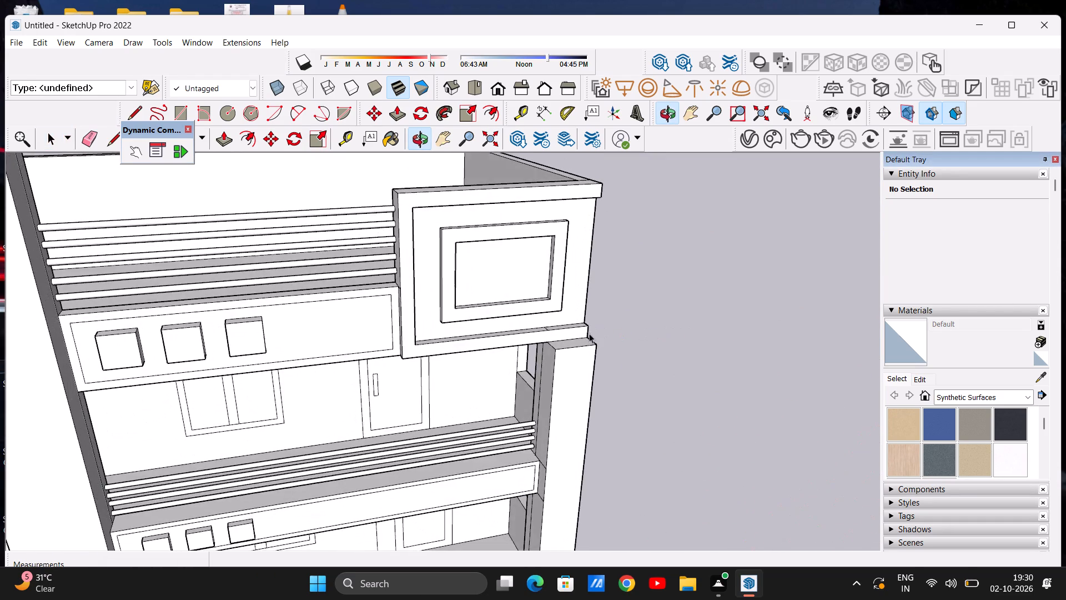
{"action": "scroll", "coordinate": [577, 344], "scroll_direction": "down", "scroll_amount": 12}
{"action": "middle_click_drag", "start_coordinate": [579, 402], "coordinate": [575, 388]}
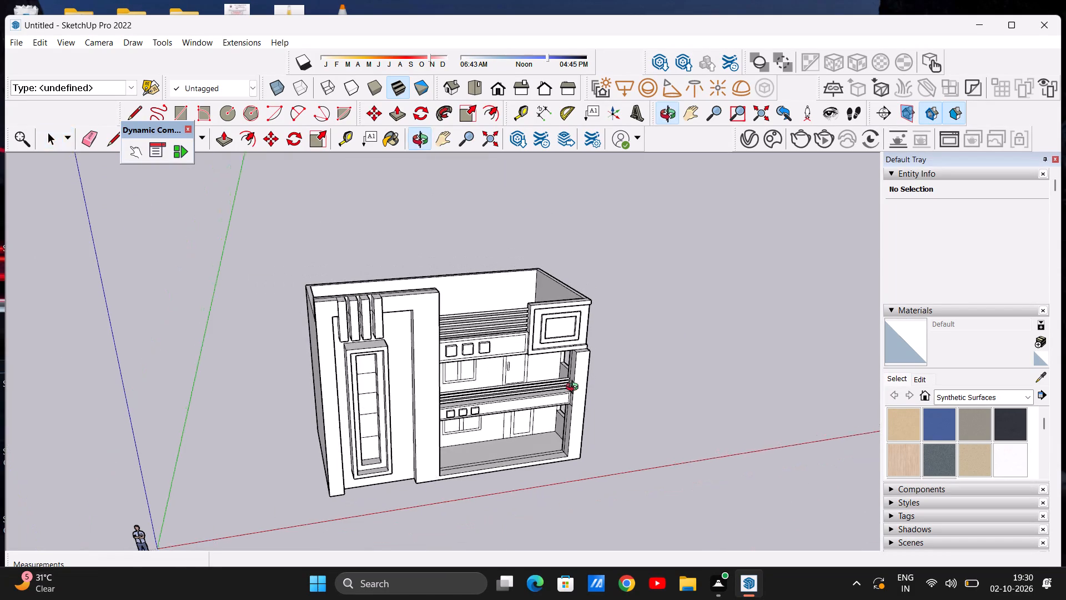
{"action": "middle_click_drag", "start_coordinate": [575, 388], "coordinate": [577, 336]}
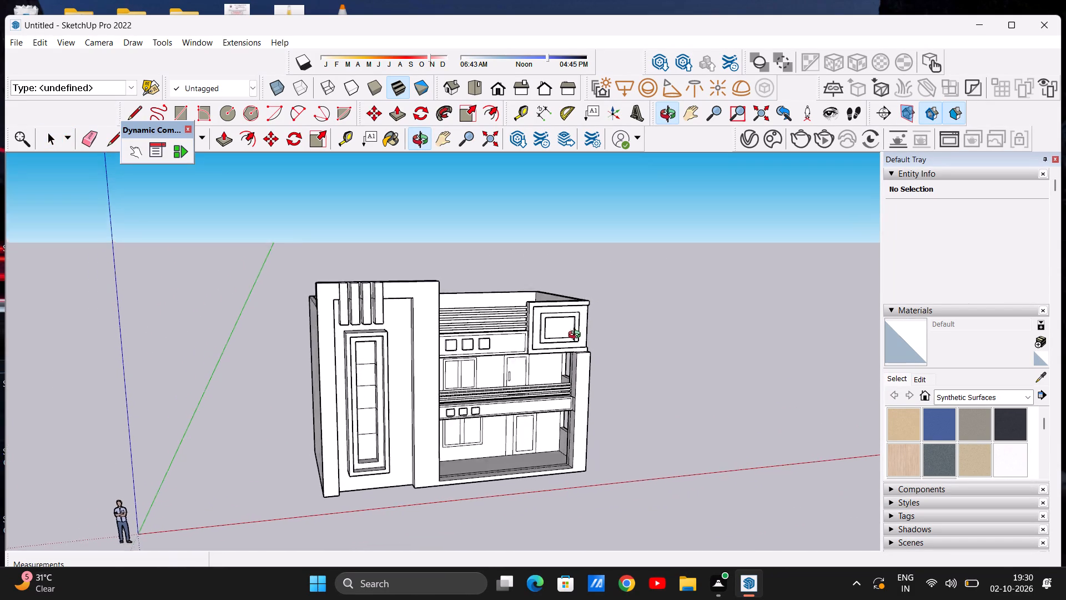
{"action": "middle_click_drag", "start_coordinate": [577, 336], "coordinate": [586, 321]}
{"action": "scroll", "coordinate": [548, 390], "scroll_direction": "up", "scroll_amount": 14}
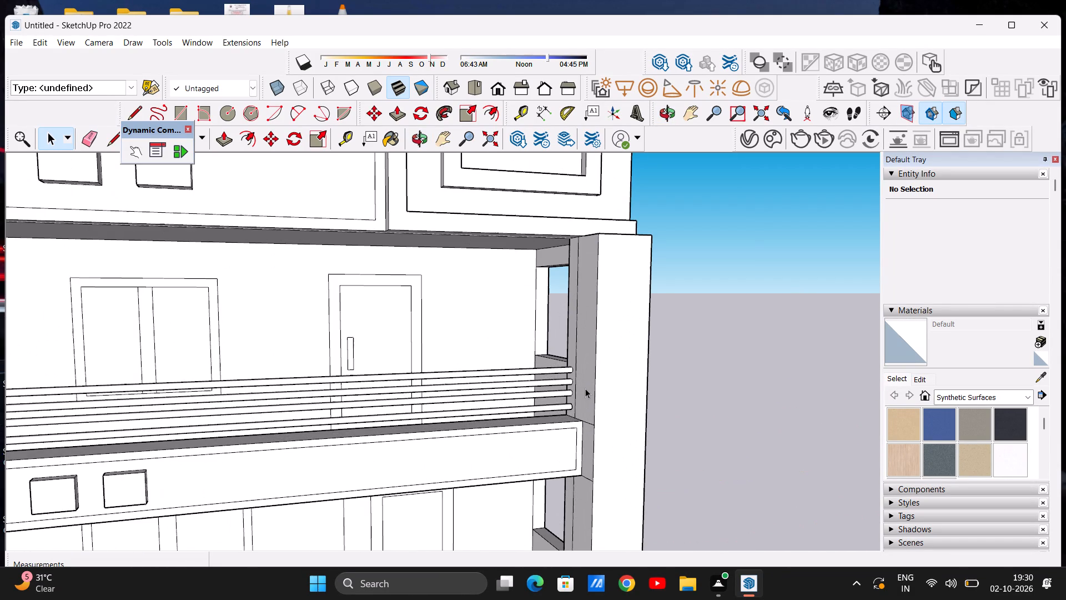
{"action": "key", "text": "e"}
{"action": "middle_click_drag", "start_coordinate": [561, 414], "coordinate": [630, 414]}
{"action": "scroll", "coordinate": [562, 412], "scroll_direction": "down", "scroll_amount": 5}
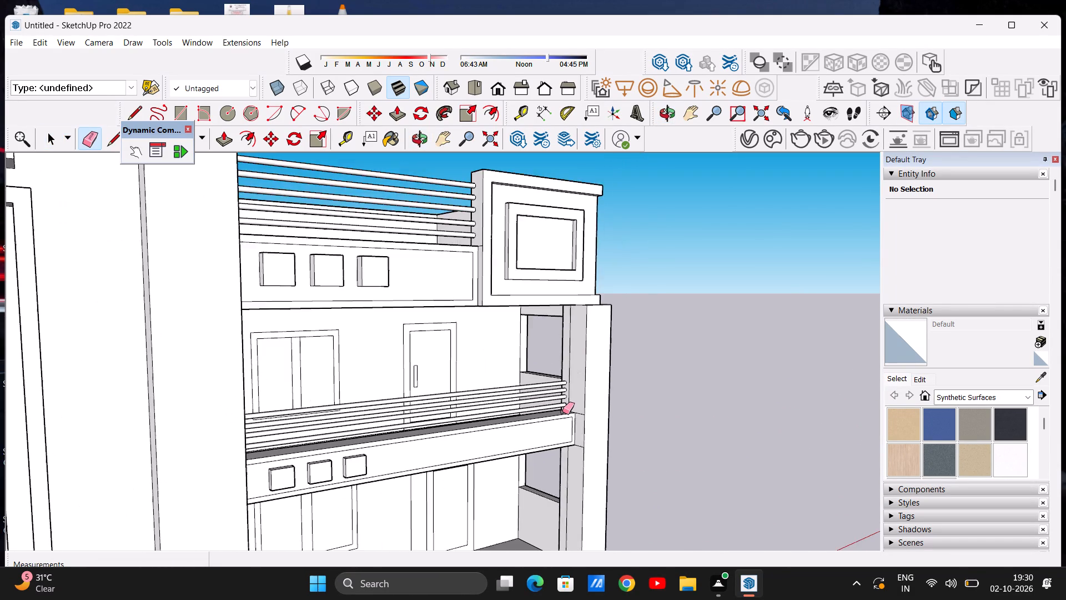
{"action": "scroll", "coordinate": [570, 461], "scroll_direction": "up", "scroll_amount": 8}
{"action": "left_click_drag", "start_coordinate": [593, 353], "coordinate": [595, 359]}
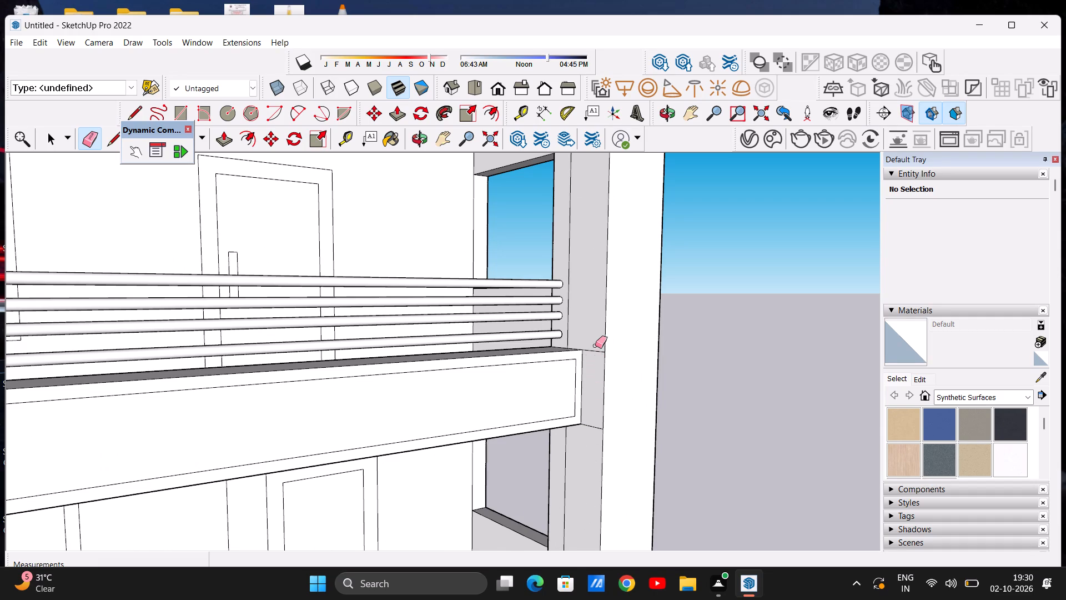
{"action": "left_click_drag", "start_coordinate": [595, 346], "coordinate": [598, 367]}
{"action": "left_click_drag", "start_coordinate": [593, 424], "coordinate": [591, 439]}
{"action": "scroll", "coordinate": [543, 393], "scroll_direction": "down", "scroll_amount": 15}
{"action": "scroll", "coordinate": [569, 362], "scroll_direction": "up", "scroll_amount": 2}
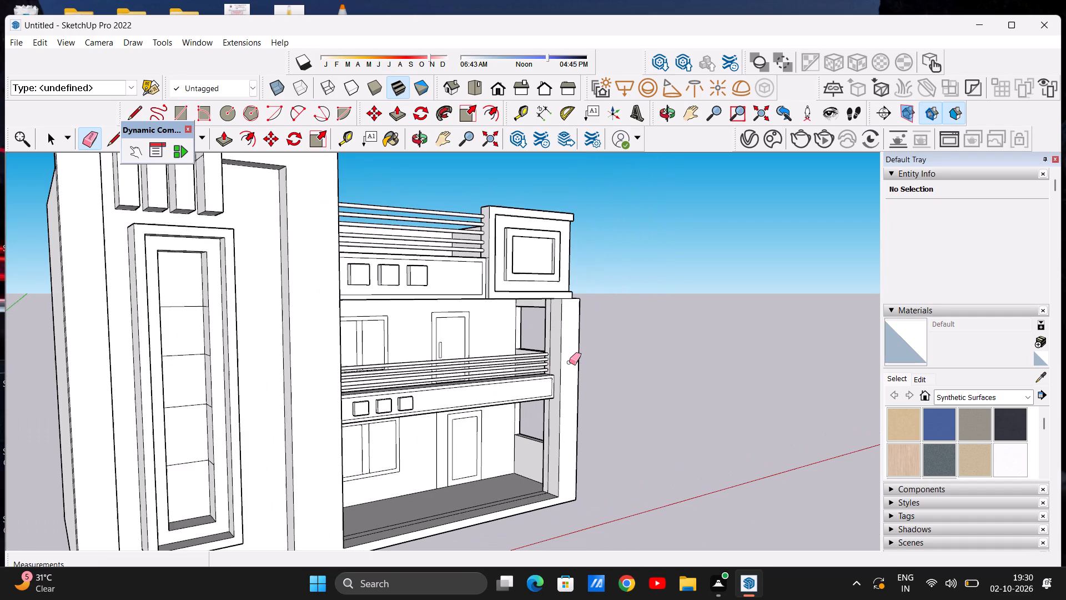
{"action": "scroll", "coordinate": [507, 330], "scroll_direction": "up", "scroll_amount": 5}
{"action": "key", "text": "space"}
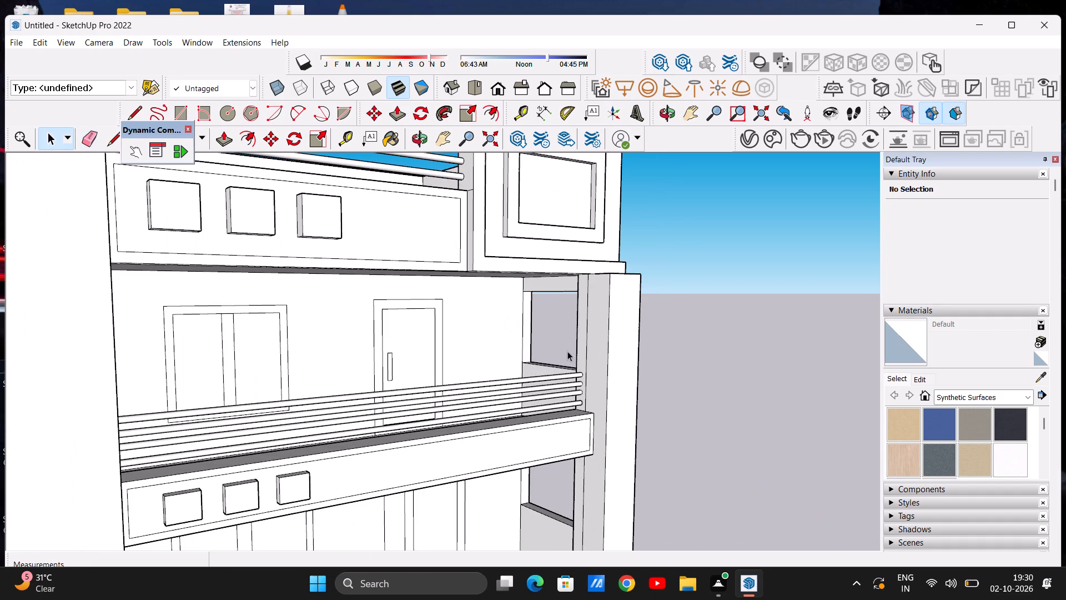
Examine the whole front elevation and the open recess at the base of the tall block.
{"action": "scroll", "coordinate": [567, 351], "scroll_direction": "down", "scroll_amount": 10}
{"action": "middle_click_drag", "start_coordinate": [556, 351], "coordinate": [403, 398]}
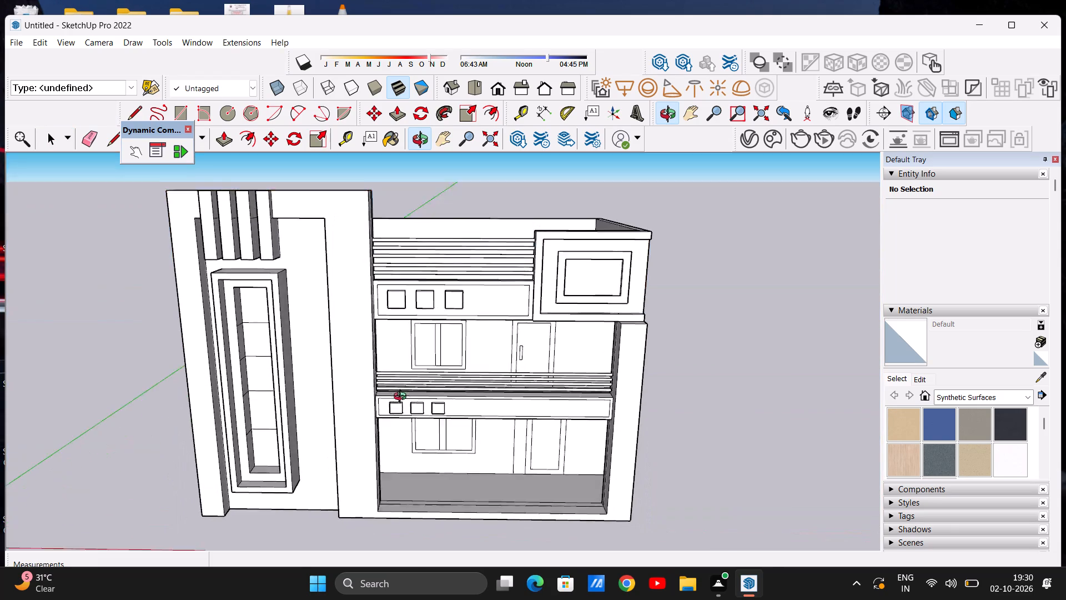
{"action": "middle_click_drag", "start_coordinate": [403, 398], "coordinate": [413, 348]}
{"action": "scroll", "coordinate": [532, 380], "scroll_direction": "down", "scroll_amount": 9}
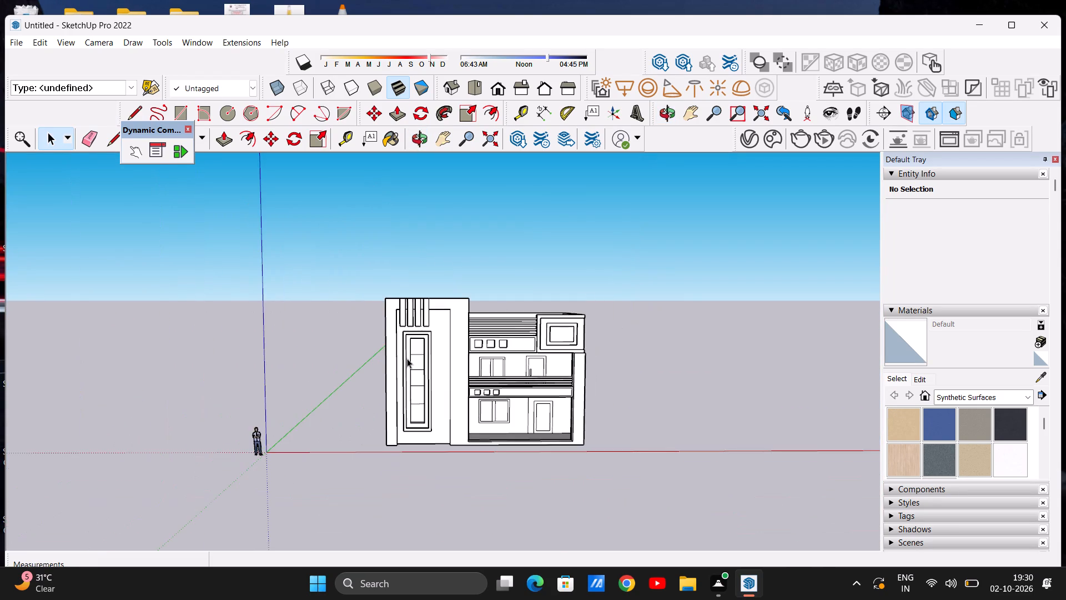
{"action": "scroll", "coordinate": [409, 361], "scroll_direction": "up", "scroll_amount": 6}
{"action": "scroll", "coordinate": [476, 374], "scroll_direction": "up", "scroll_amount": 3}
{"action": "scroll", "coordinate": [400, 375], "scroll_direction": "down", "scroll_amount": 2}
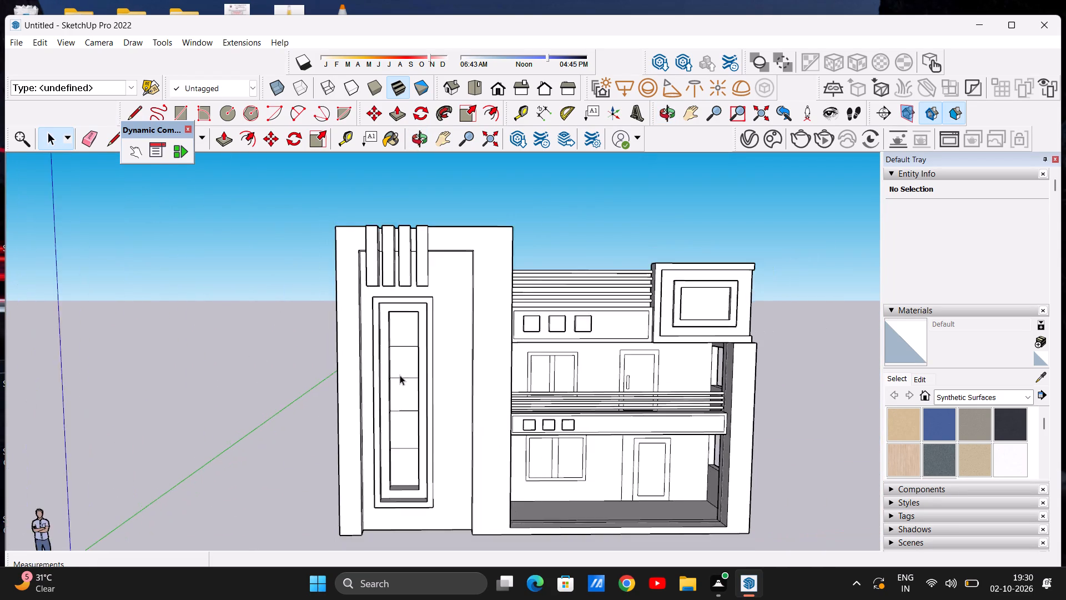
{"action": "scroll", "coordinate": [400, 375], "scroll_direction": "down", "scroll_amount": 2}
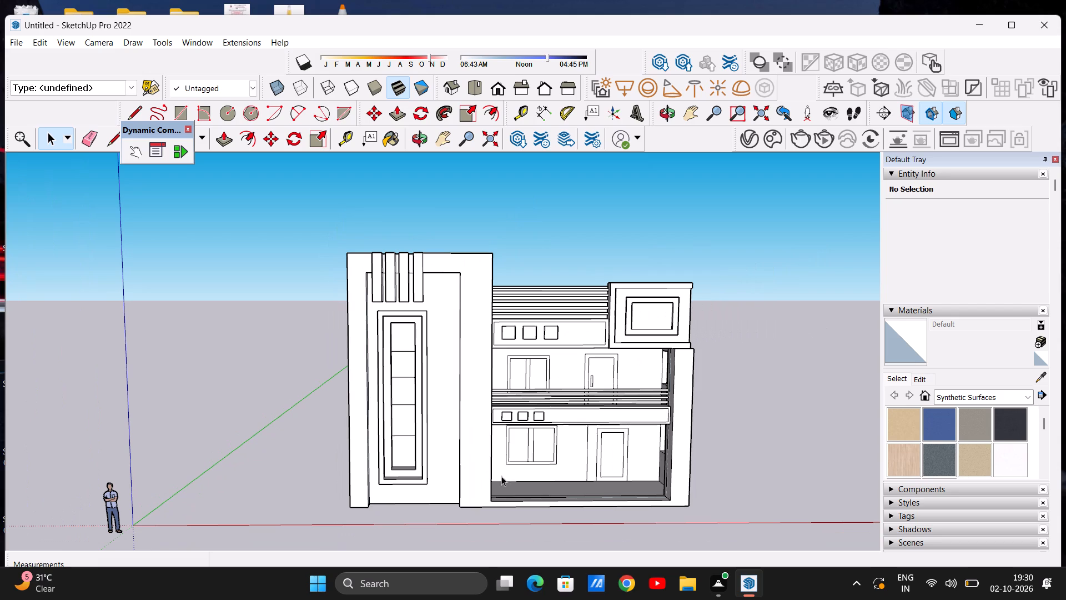
{"action": "scroll", "coordinate": [457, 499], "scroll_direction": "up", "scroll_amount": 10}
{"action": "scroll", "coordinate": [447, 482], "scroll_direction": "down", "scroll_amount": 3}
{"action": "middle_click_drag", "start_coordinate": [431, 483], "coordinate": [431, 514]}
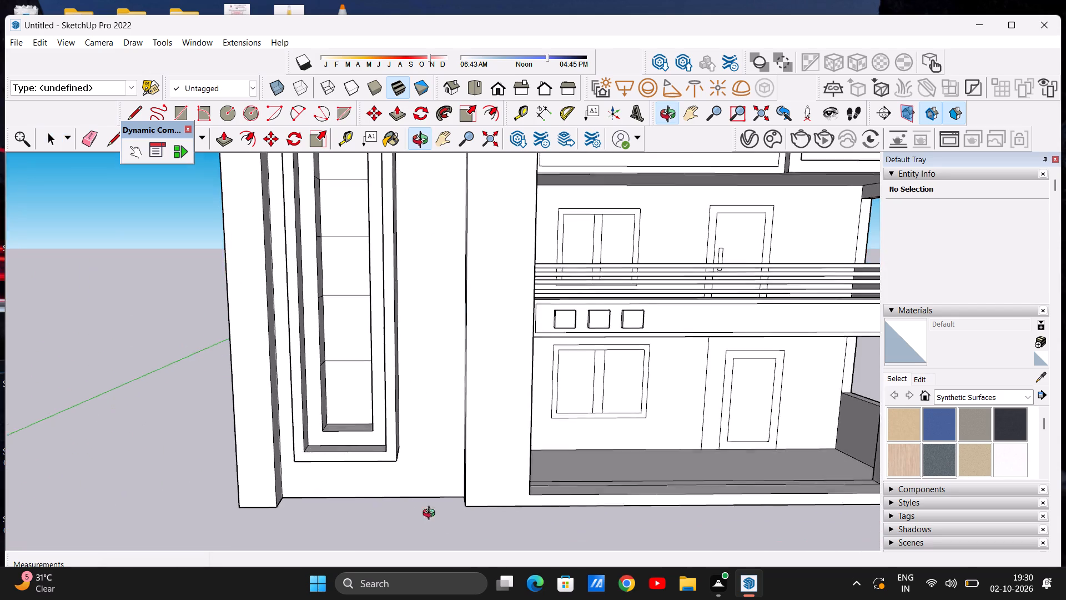
{"action": "middle_click_drag", "start_coordinate": [431, 514], "coordinate": [427, 569]}
{"action": "scroll", "coordinate": [421, 554], "scroll_direction": "up", "scroll_amount": 4}
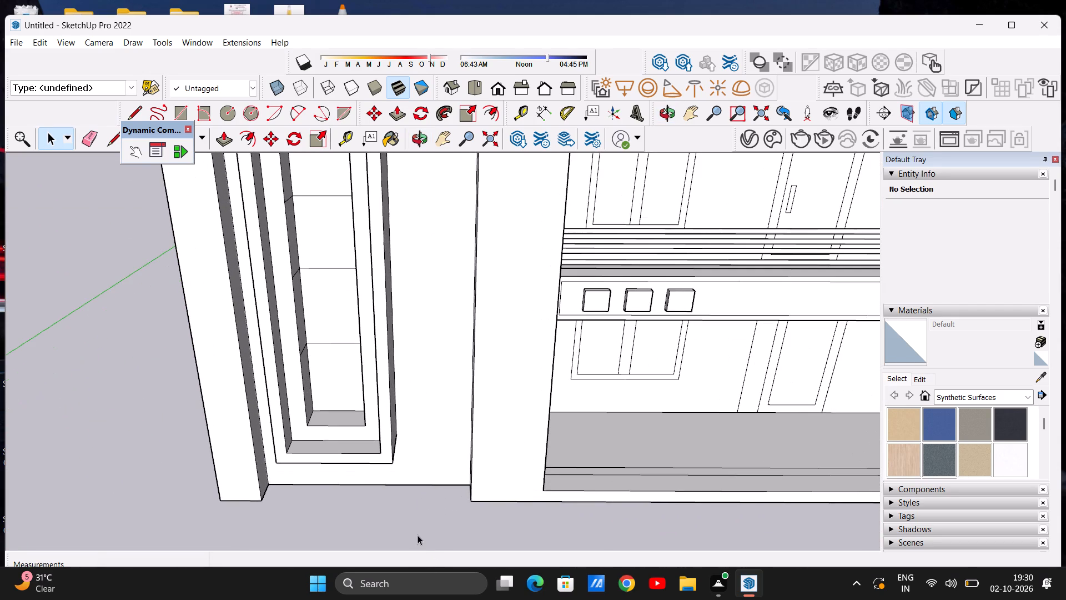
{"action": "scroll", "coordinate": [458, 491], "scroll_direction": "down", "scroll_amount": 2}
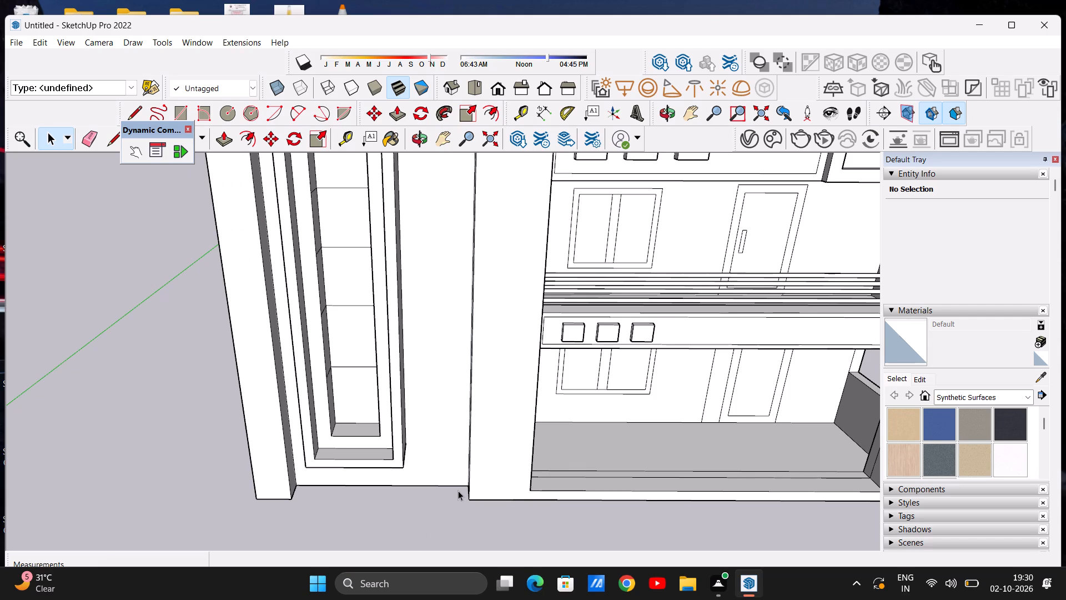
{"action": "scroll", "coordinate": [456, 485], "scroll_direction": "down", "scroll_amount": 3}
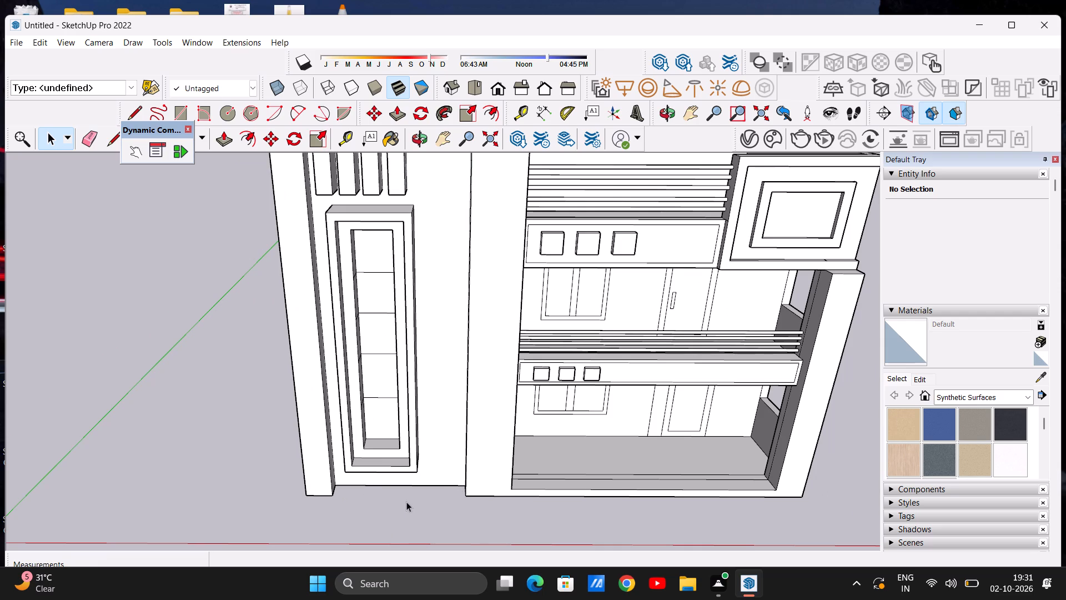
Close the recess at the tall block's base with a line about 12' long between its two front bottom corners.
{"action": "middle_click_drag", "start_coordinate": [393, 487], "coordinate": [374, 540]}
{"action": "middle_click_drag", "start_coordinate": [374, 540], "coordinate": [373, 541]}
{"action": "middle_click_drag", "start_coordinate": [375, 529], "coordinate": [374, 547]}
{"action": "scroll", "coordinate": [388, 499], "scroll_direction": "up", "scroll_amount": 5}
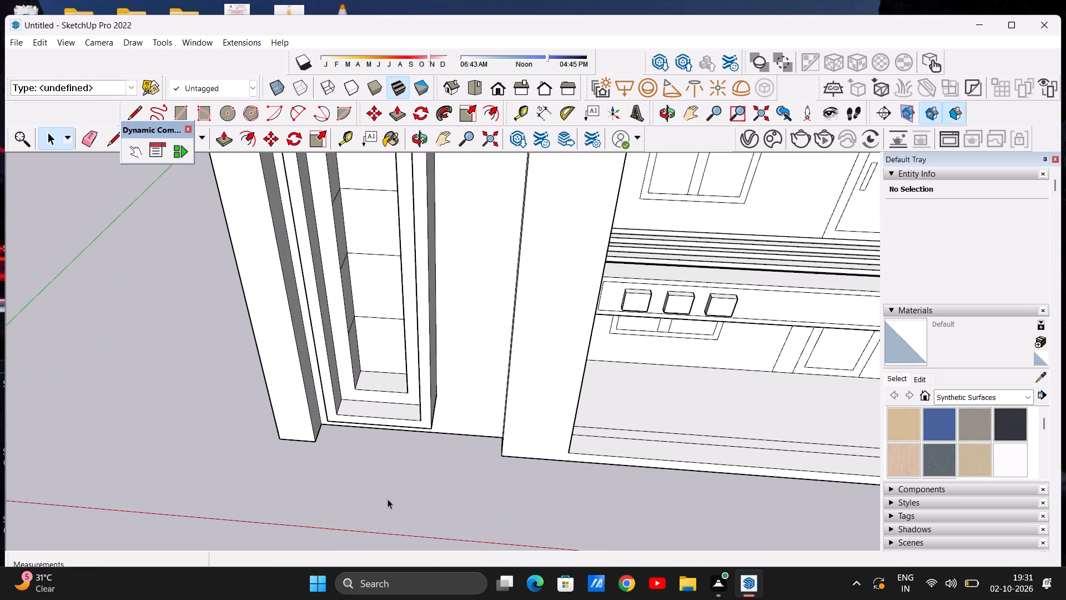
{"action": "key", "text": "l"}
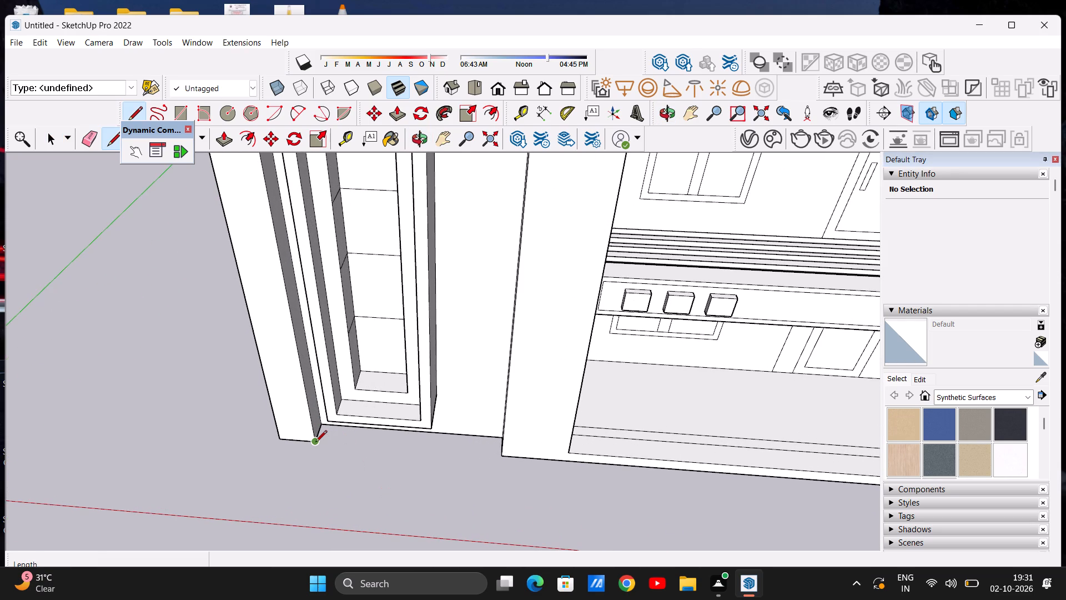
{"action": "left_click", "coordinate": [315, 443]}
{"action": "left_click", "coordinate": [504, 454]}
{"action": "left_click", "coordinate": [504, 454]}
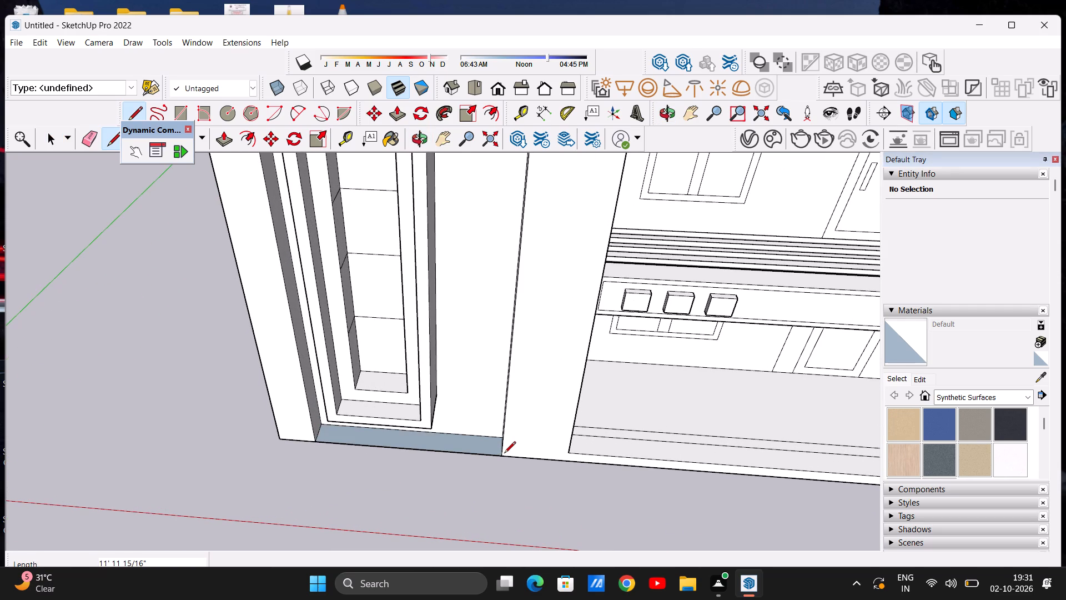
{"action": "key", "text": "space"}
Push/Pull the new face at the base of the tall block's recess up by about 9".
{"action": "scroll", "coordinate": [443, 444], "scroll_direction": "down", "scroll_amount": 3}
{"action": "scroll", "coordinate": [456, 437], "scroll_direction": "up", "scroll_amount": 2}
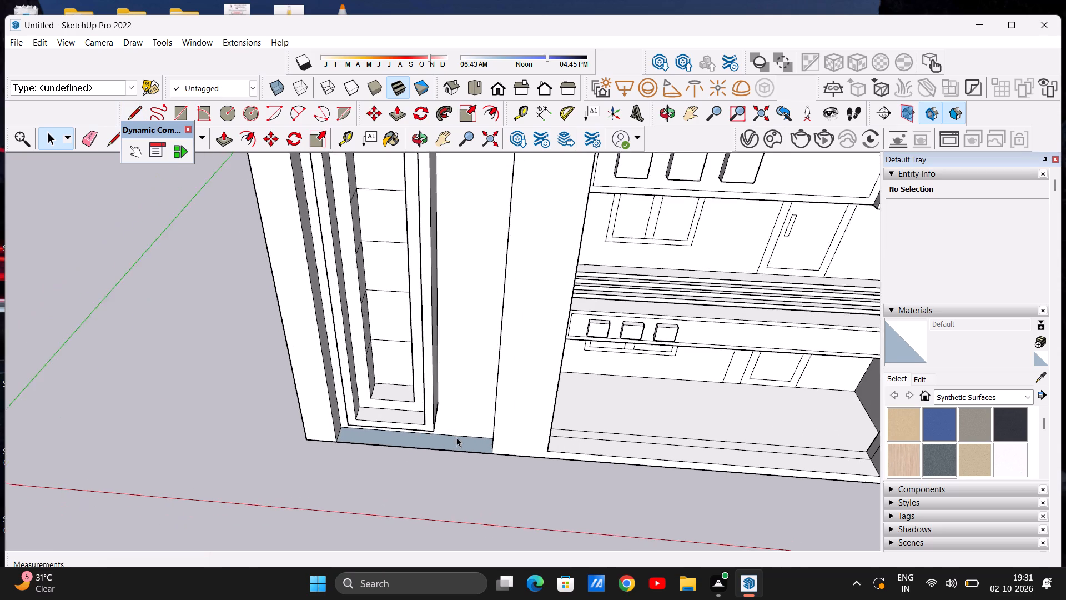
{"action": "scroll", "coordinate": [456, 437], "scroll_direction": "up", "scroll_amount": 3}
{"action": "scroll", "coordinate": [451, 434], "scroll_direction": "down", "scroll_amount": 6}
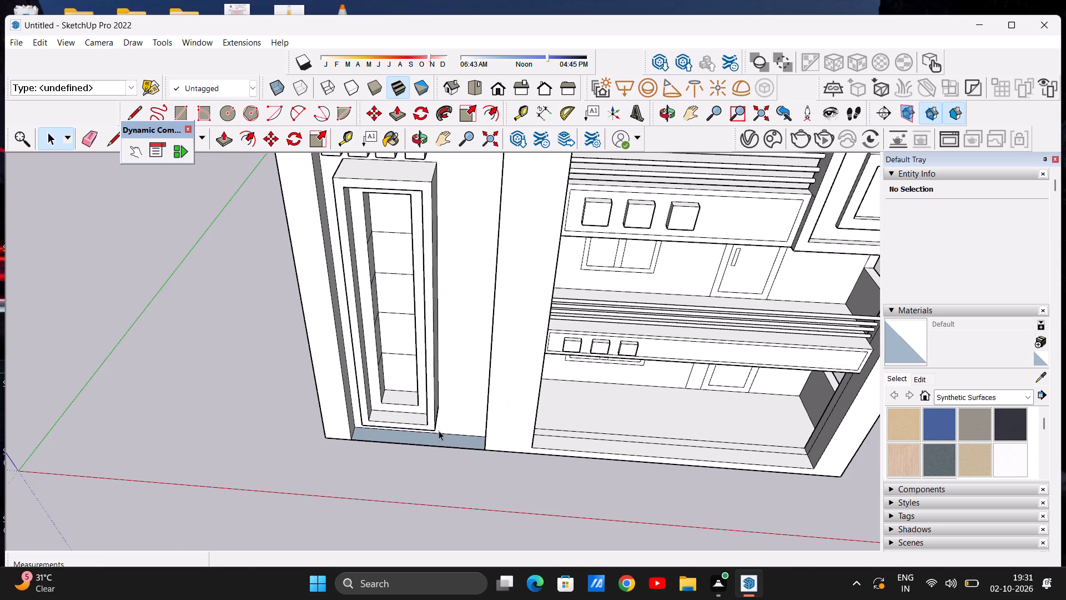
{"action": "scroll", "coordinate": [439, 431], "scroll_direction": "down", "scroll_amount": 1}
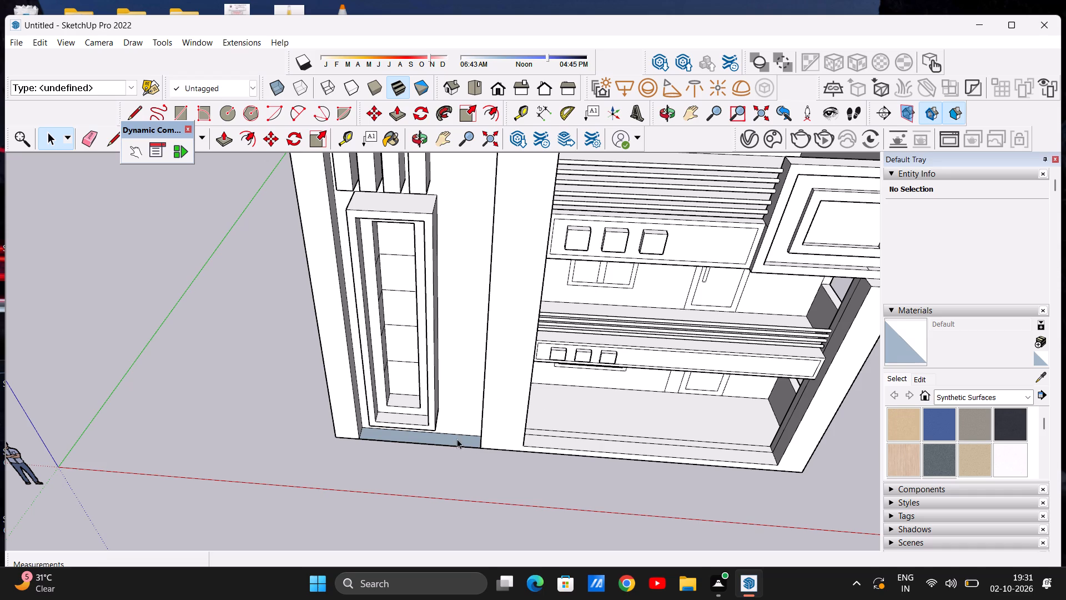
{"action": "scroll", "coordinate": [470, 439], "scroll_direction": "up", "scroll_amount": 9}
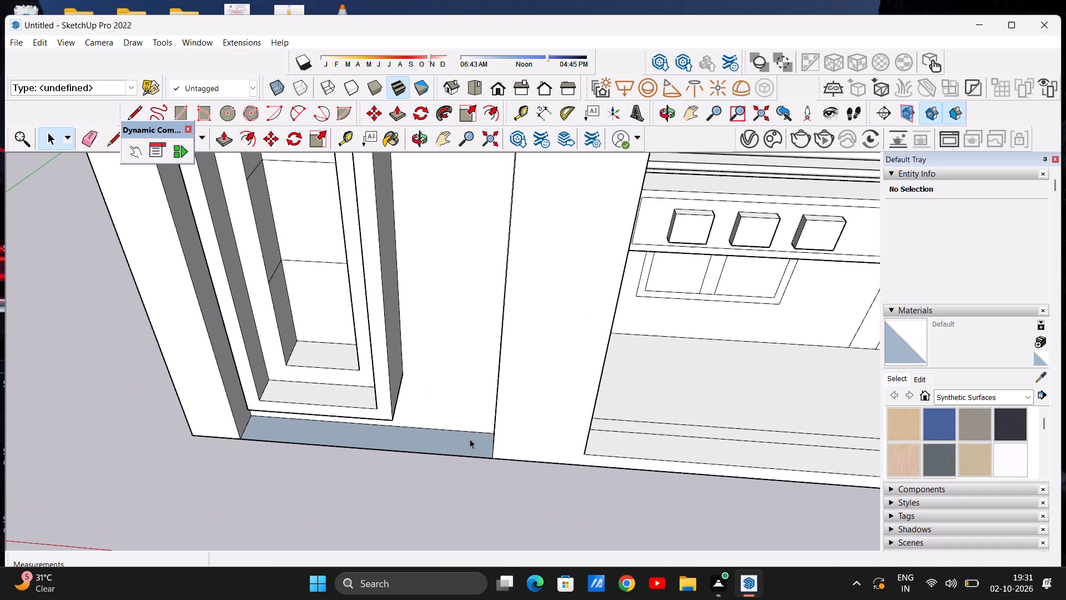
{"action": "key", "text": "p"}
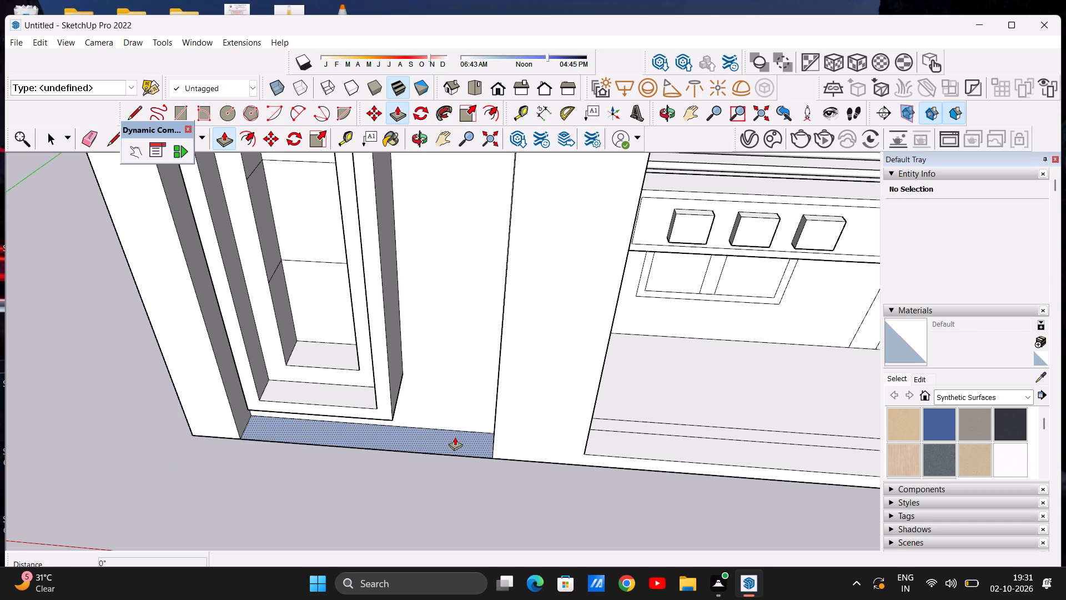
{"action": "left_click", "coordinate": [455, 437]}
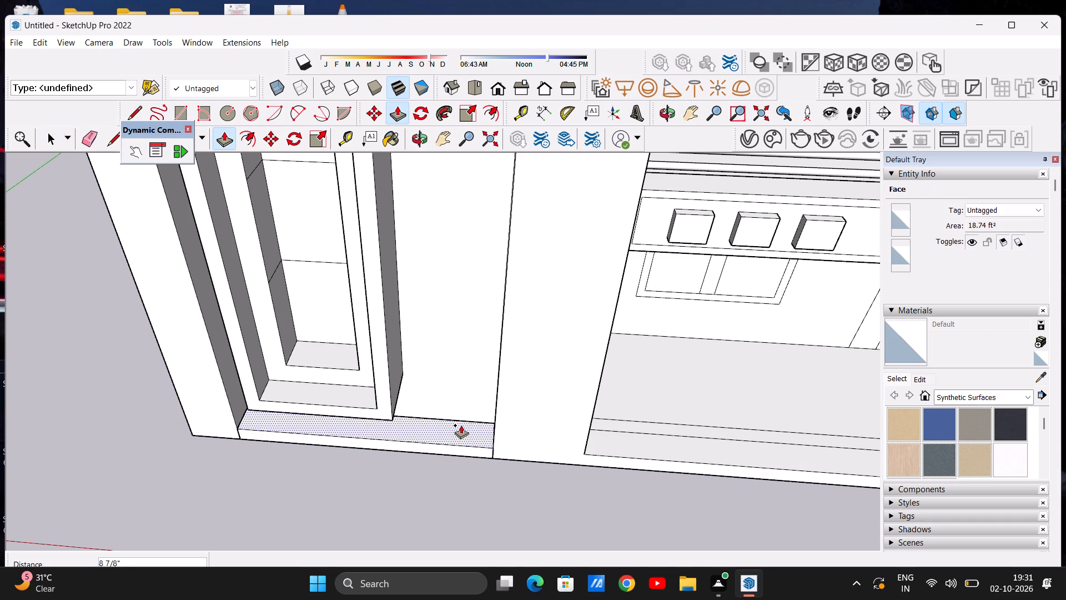
{"action": "left_click", "coordinate": [461, 425]}
{"action": "key", "text": "space"}
Examine the raised base strip of the tall block and the whole house from the front and side.
{"action": "scroll", "coordinate": [460, 457], "scroll_direction": "down", "scroll_amount": 5}
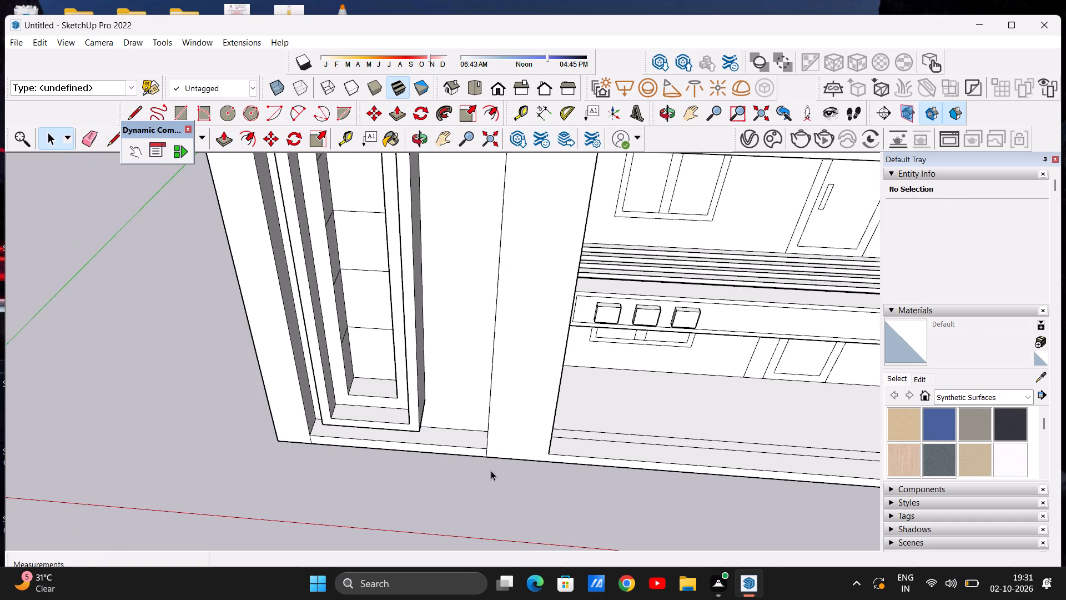
{"action": "middle_click_drag", "start_coordinate": [492, 469], "coordinate": [494, 363]}
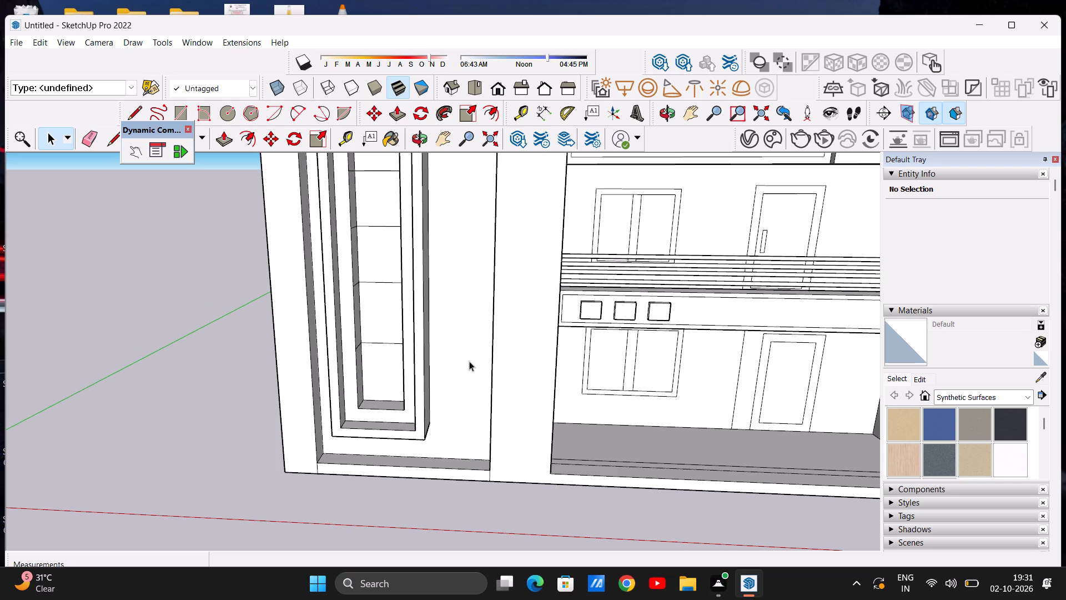
{"action": "scroll", "coordinate": [469, 361], "scroll_direction": "down", "scroll_amount": 7}
{"action": "scroll", "coordinate": [525, 391], "scroll_direction": "down", "scroll_amount": 3}
{"action": "middle_click_drag", "start_coordinate": [515, 396], "coordinate": [518, 365]}
{"action": "scroll", "coordinate": [515, 396], "scroll_direction": "down", "scroll_amount": 1}
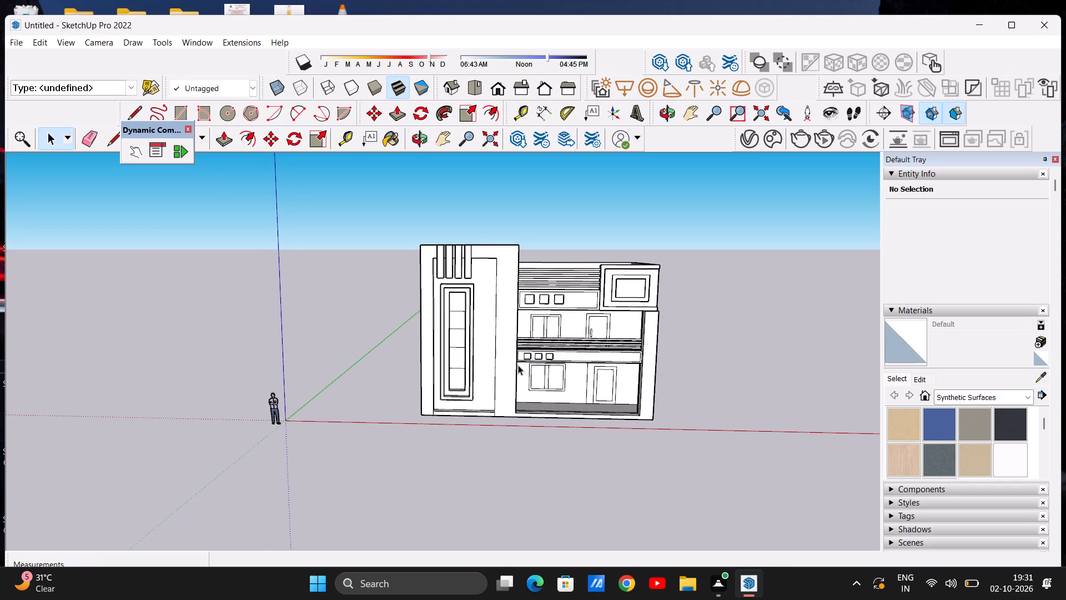
{"action": "scroll", "coordinate": [507, 362], "scroll_direction": "up", "scroll_amount": 7}
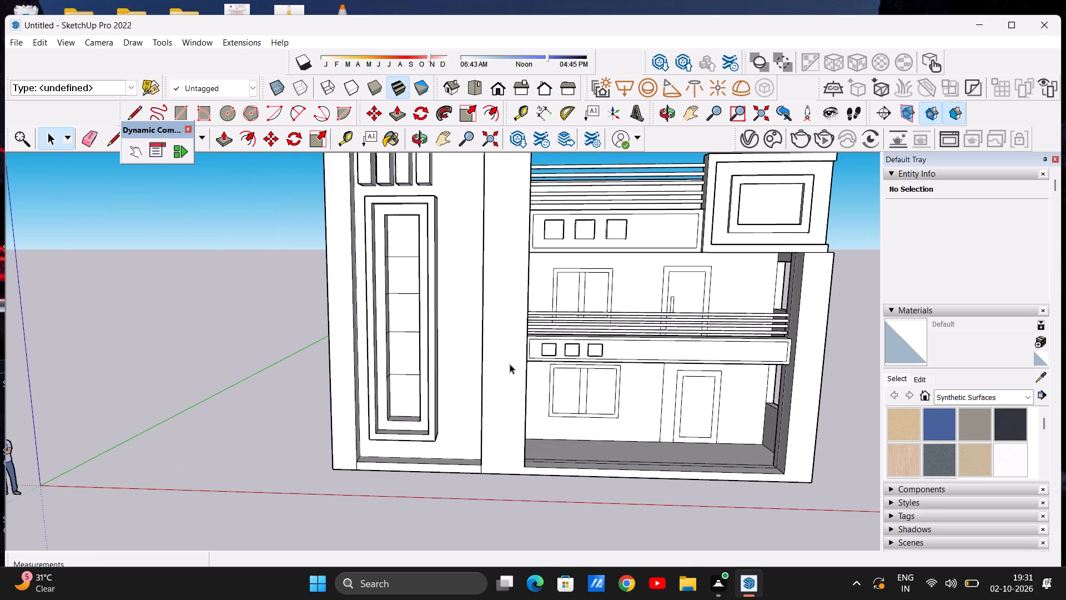
{"action": "scroll", "coordinate": [516, 407], "scroll_direction": "down", "scroll_amount": 7}
{"action": "scroll", "coordinate": [509, 391], "scroll_direction": "up", "scroll_amount": 8}
{"action": "middle_click_drag", "start_coordinate": [475, 429], "coordinate": [680, 382]}
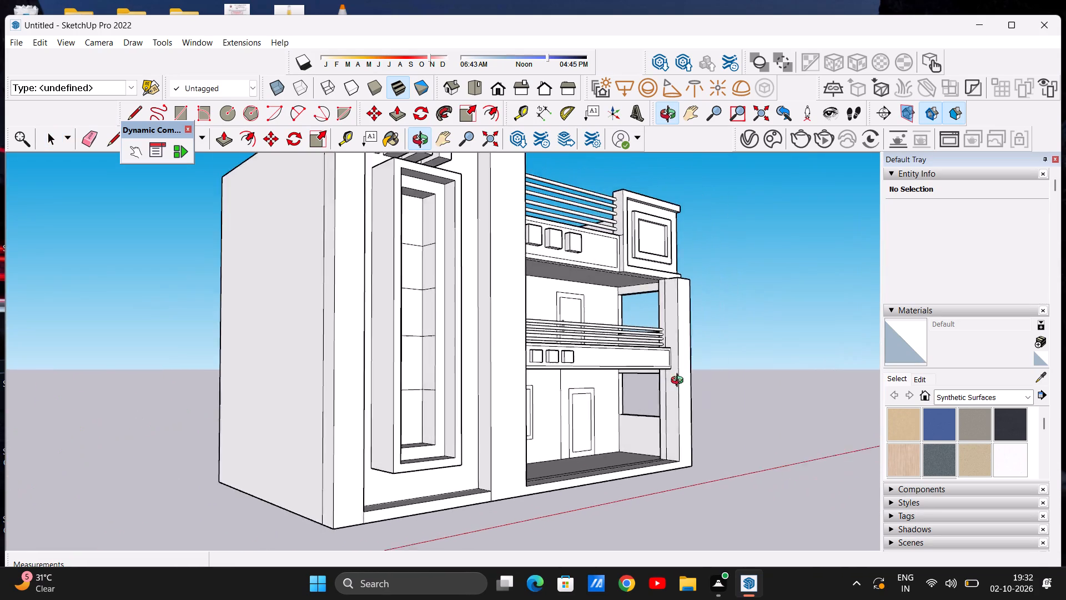
{"action": "middle_click_drag", "start_coordinate": [680, 382], "coordinate": [482, 379]}
{"action": "scroll", "coordinate": [473, 436], "scroll_direction": "down", "scroll_amount": 4}
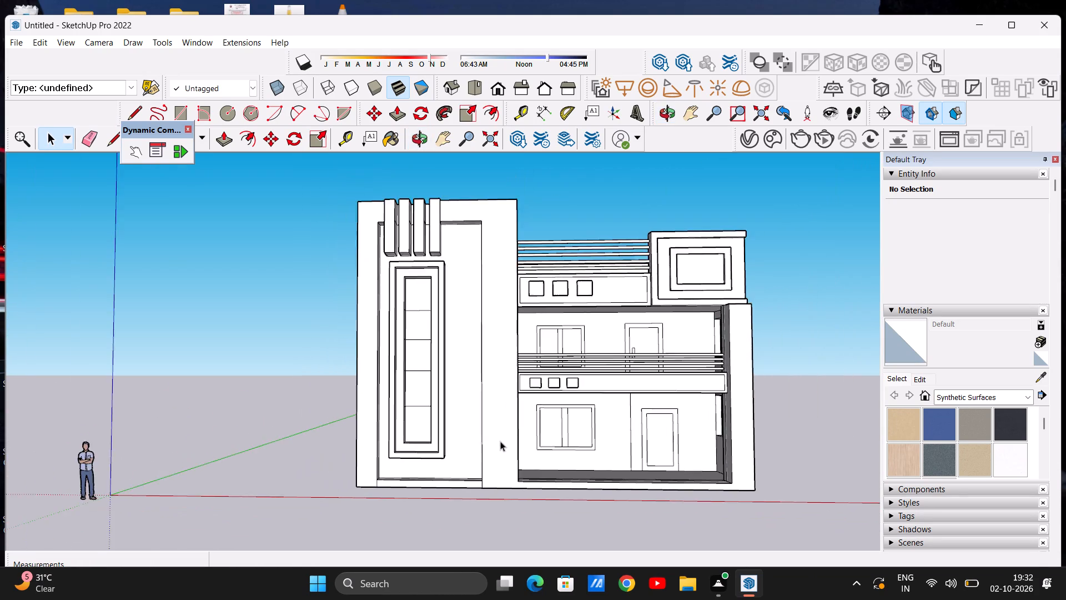
Draw a line about 9" long from the porch opening's bottom corner down to the ground edge at the tall block's pillar.
{"action": "scroll", "coordinate": [494, 427], "scroll_direction": "up", "scroll_amount": 7}
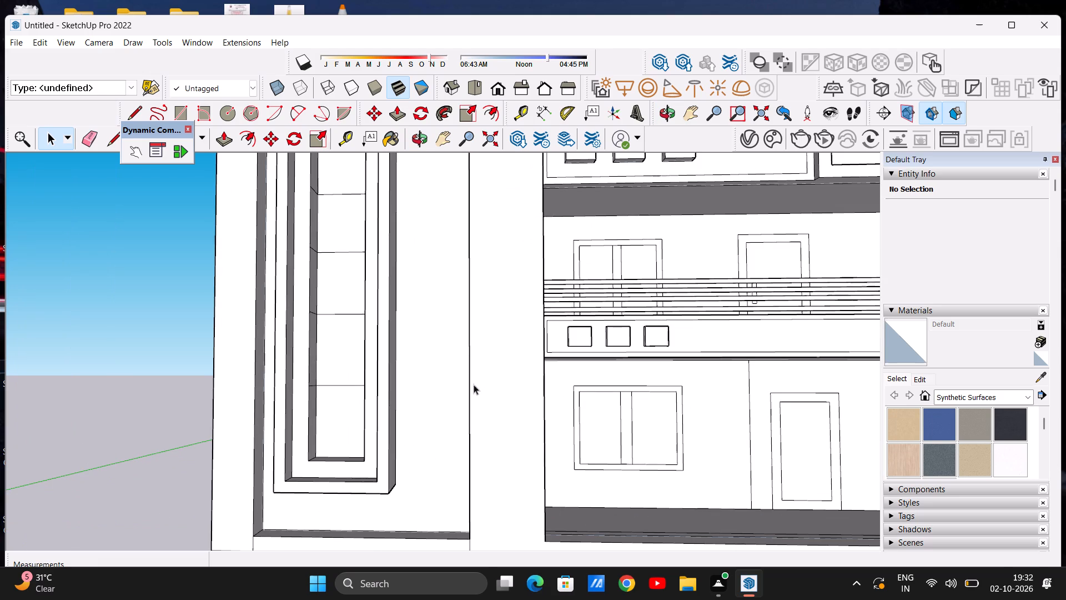
{"action": "scroll", "coordinate": [490, 398], "scroll_direction": "down", "scroll_amount": 5}
{"action": "scroll", "coordinate": [502, 401], "scroll_direction": "up", "scroll_amount": 2}
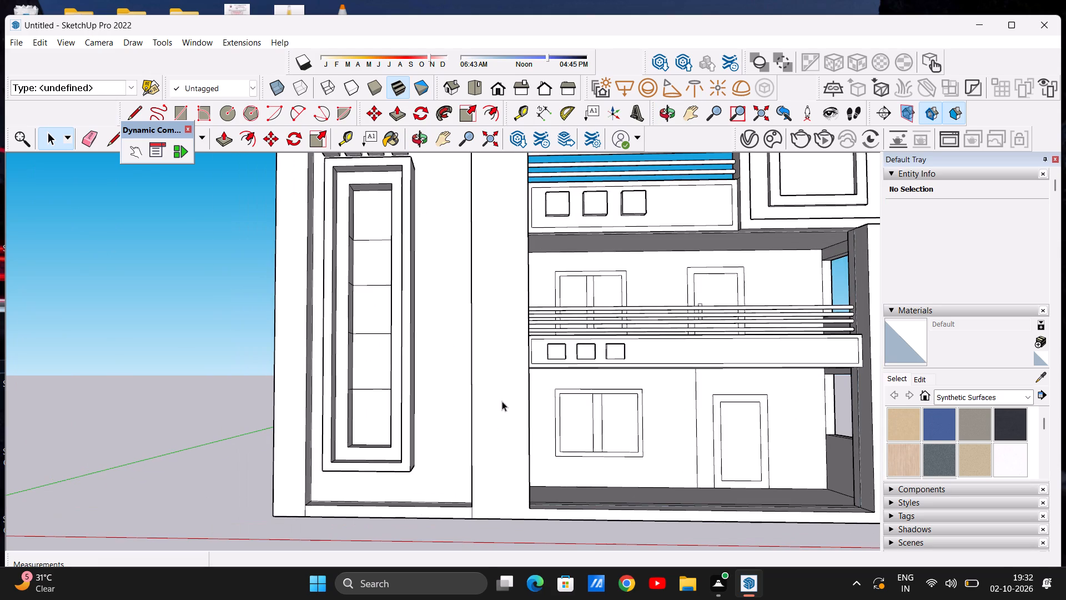
{"action": "key", "text": "l"}
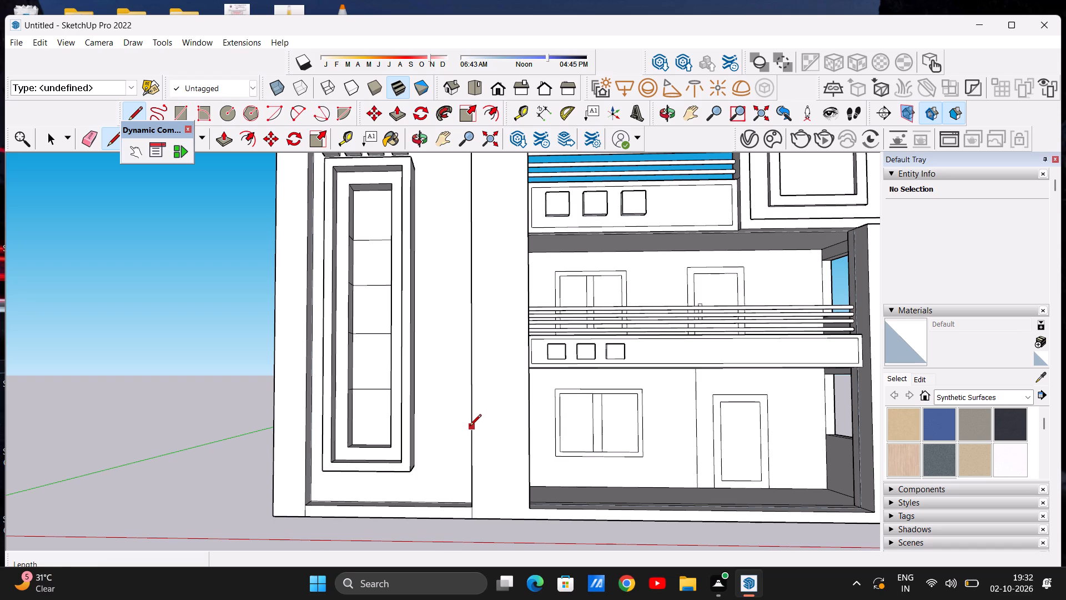
{"action": "key", "text": "space"}
{"action": "scroll", "coordinate": [470, 427], "scroll_direction": "down", "scroll_amount": 20}
{"action": "scroll", "coordinate": [470, 427], "scroll_direction": "down", "scroll_amount": 9}
{"action": "middle_click_drag", "start_coordinate": [514, 468], "coordinate": [505, 481]}
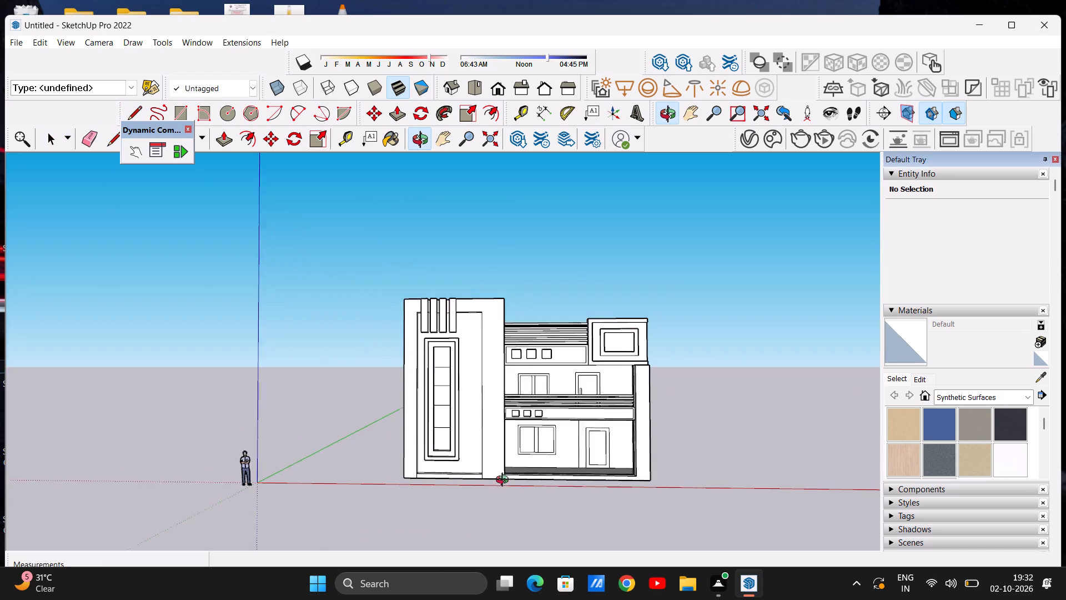
{"action": "middle_click_drag", "start_coordinate": [505, 481], "coordinate": [503, 561]}
{"action": "scroll", "coordinate": [506, 457], "scroll_direction": "up", "scroll_amount": 6}
{"action": "middle_click_drag", "start_coordinate": [498, 468], "coordinate": [500, 514]}
{"action": "scroll", "coordinate": [507, 479], "scroll_direction": "up", "scroll_amount": 1}
{"action": "middle_click_drag", "start_coordinate": [507, 479], "coordinate": [503, 523]}
{"action": "scroll", "coordinate": [492, 455], "scroll_direction": "up", "scroll_amount": 7}
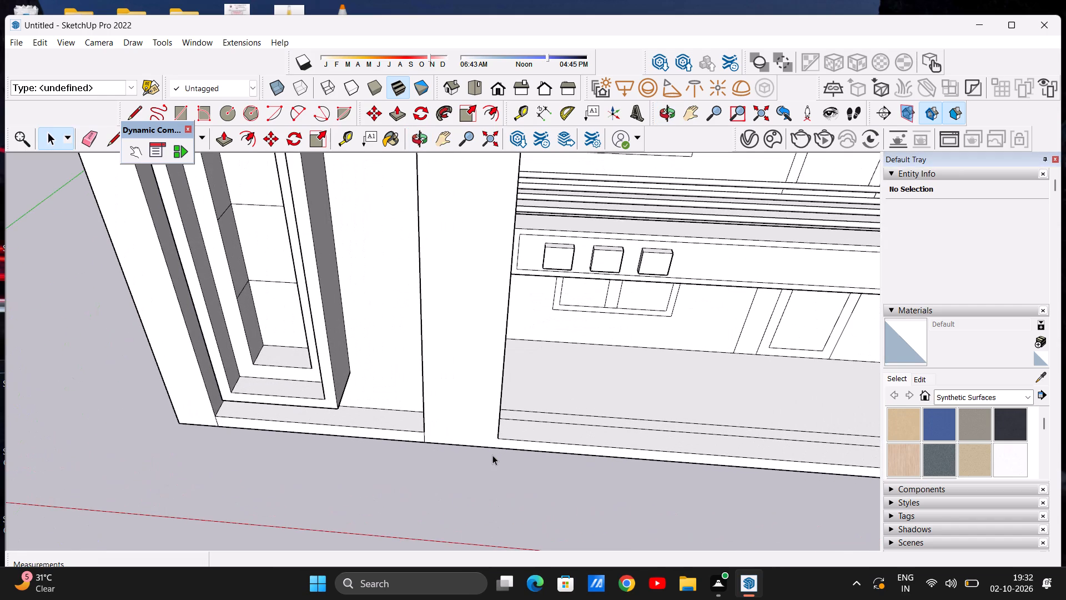
{"action": "key", "text": "l"}
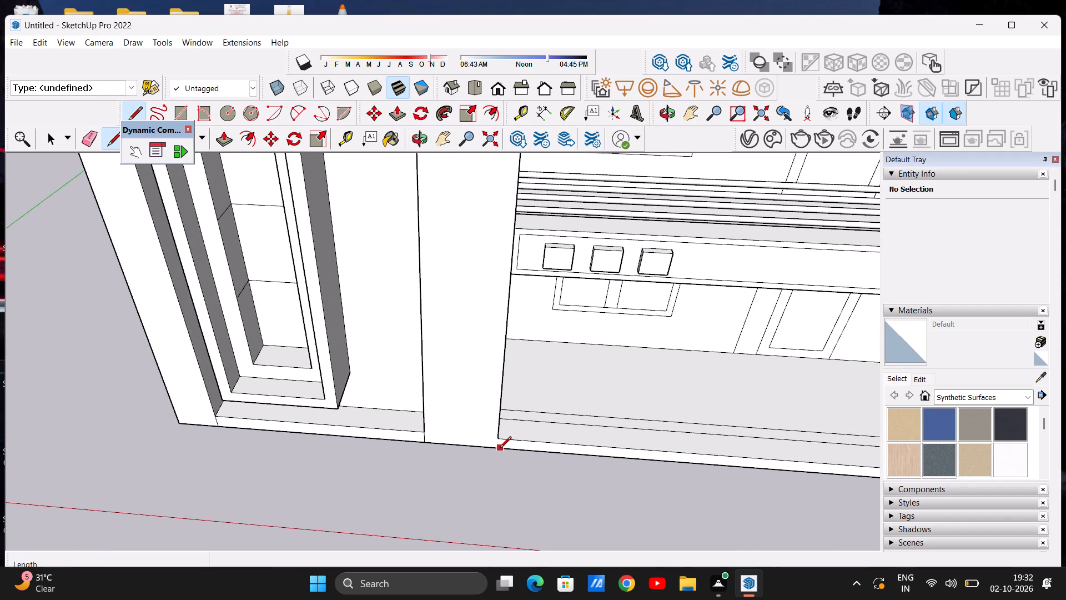
{"action": "scroll", "coordinate": [494, 456], "scroll_direction": "up", "scroll_amount": 3}
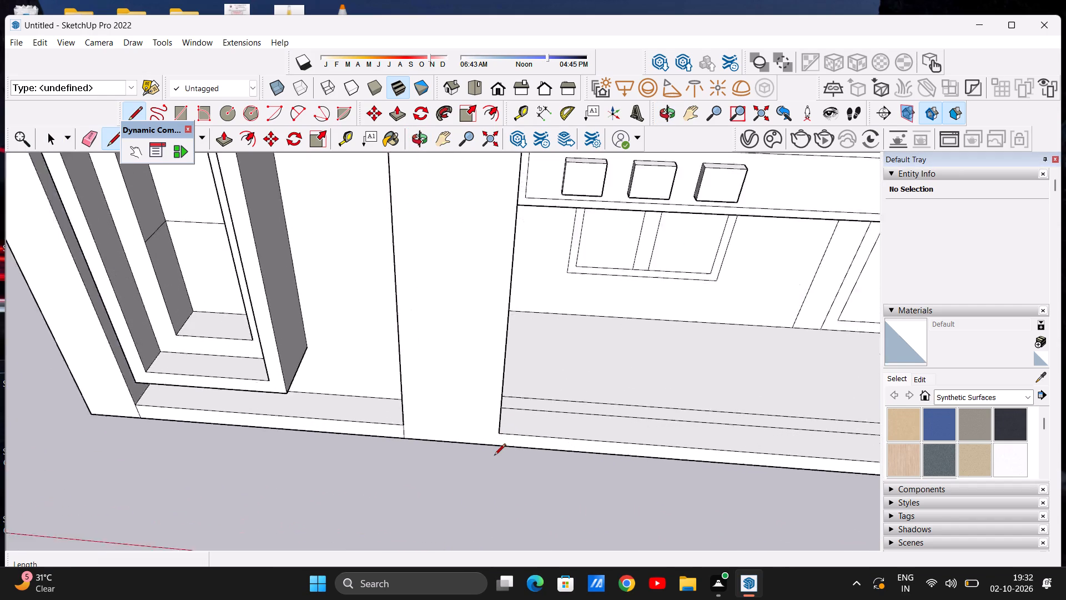
{"action": "scroll", "coordinate": [494, 456], "scroll_direction": "up", "scroll_amount": 9}
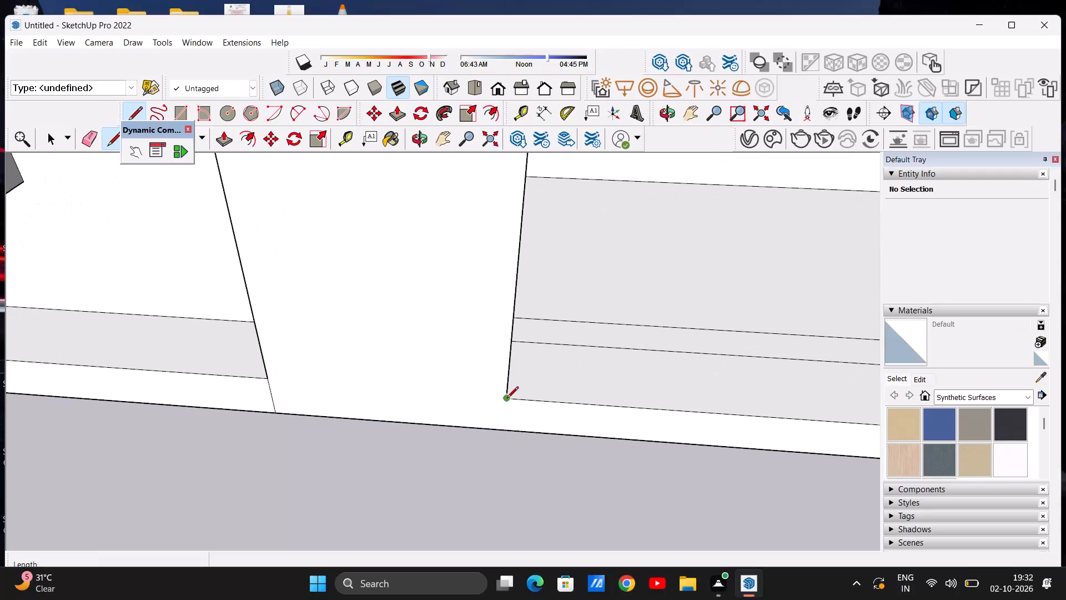
{"action": "left_click", "coordinate": [507, 399]}
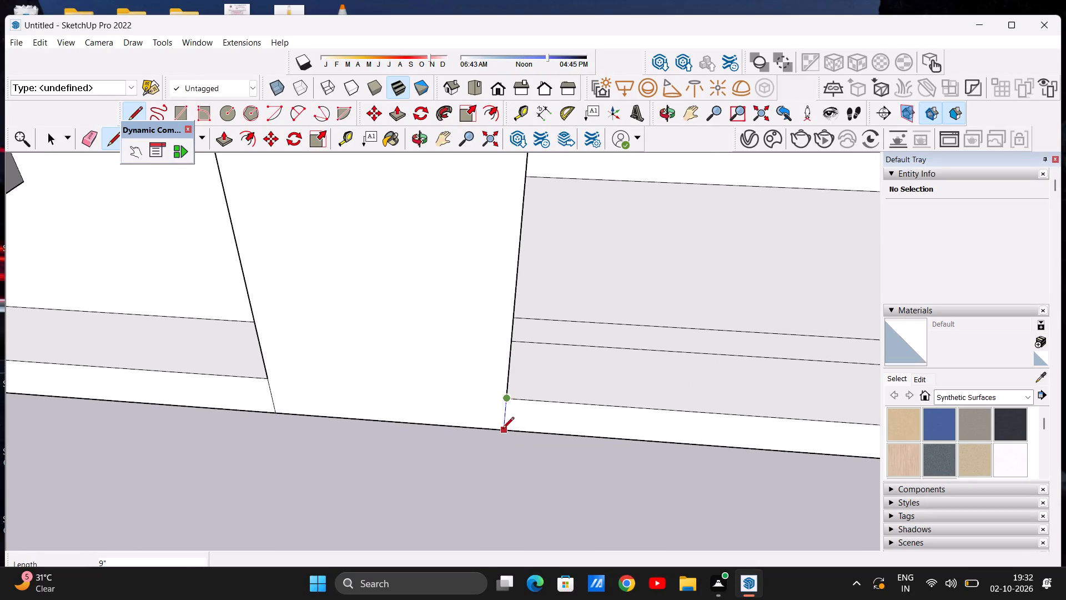
{"action": "left_click", "coordinate": [501, 433]}
Outline a rectangular footprint on the ground in front of the tall block's pillar, about 4' 1" wide and 2' 3" deep.
{"action": "left_click", "coordinate": [501, 436]}
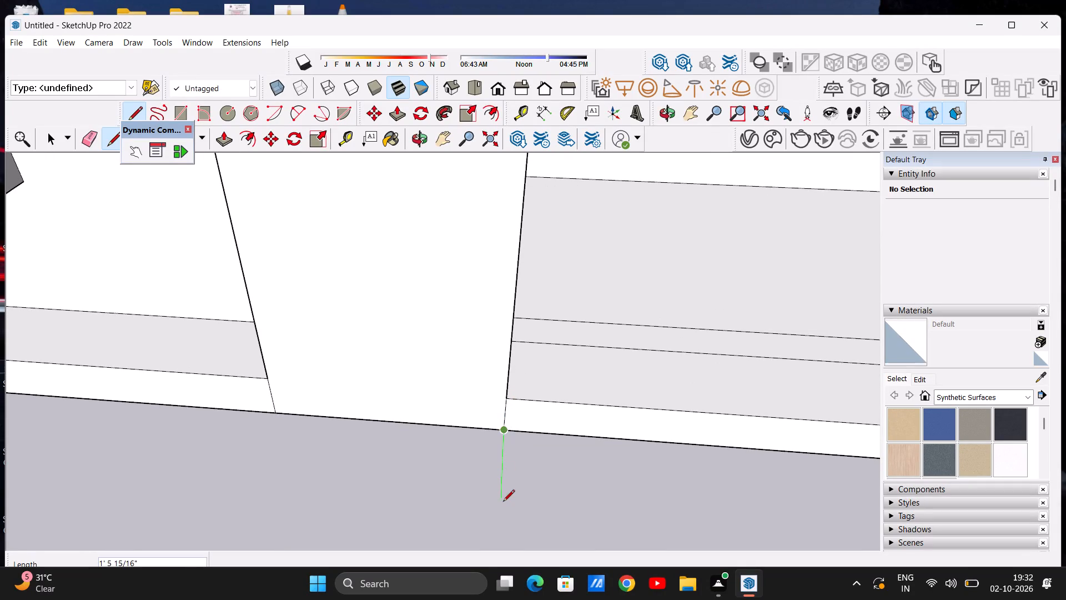
{"action": "scroll", "coordinate": [499, 492], "scroll_direction": "down", "scroll_amount": 5}
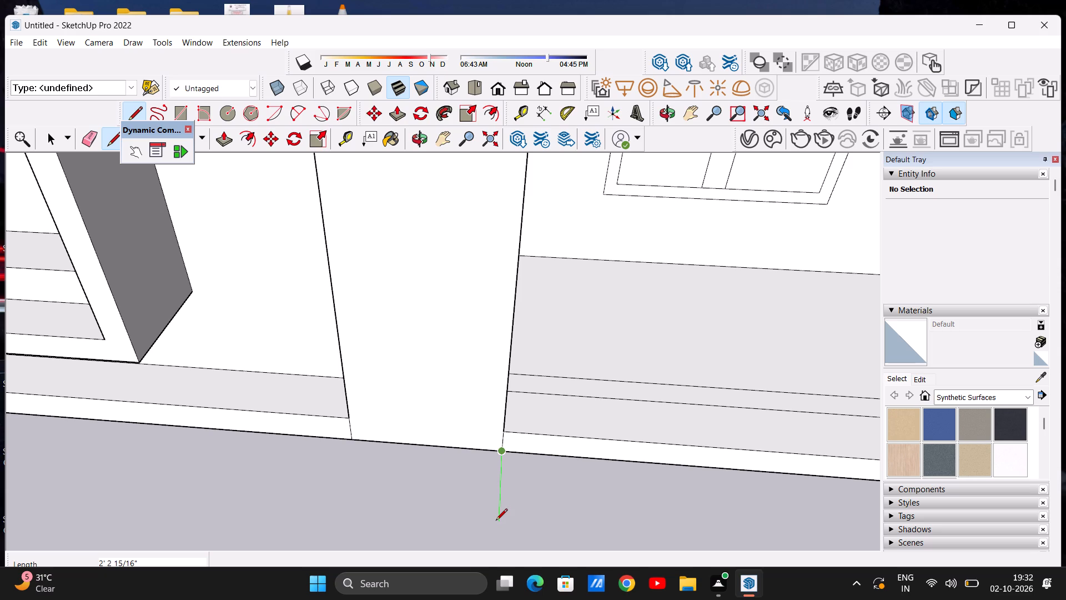
{"action": "left_click", "coordinate": [496, 521]}
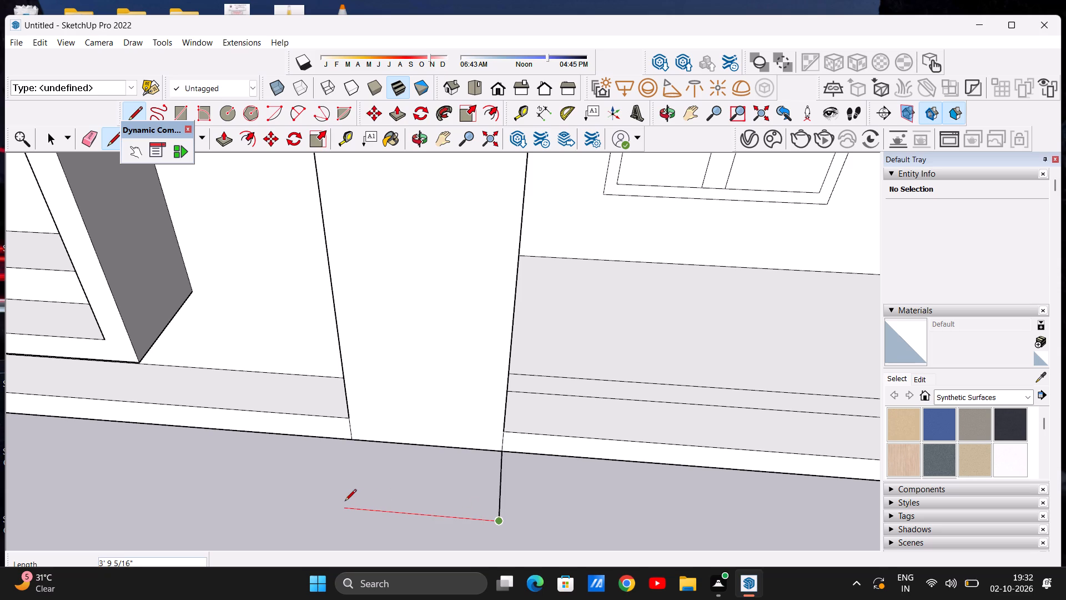
{"action": "key", "text": "space"}
{"action": "key", "text": "l"}
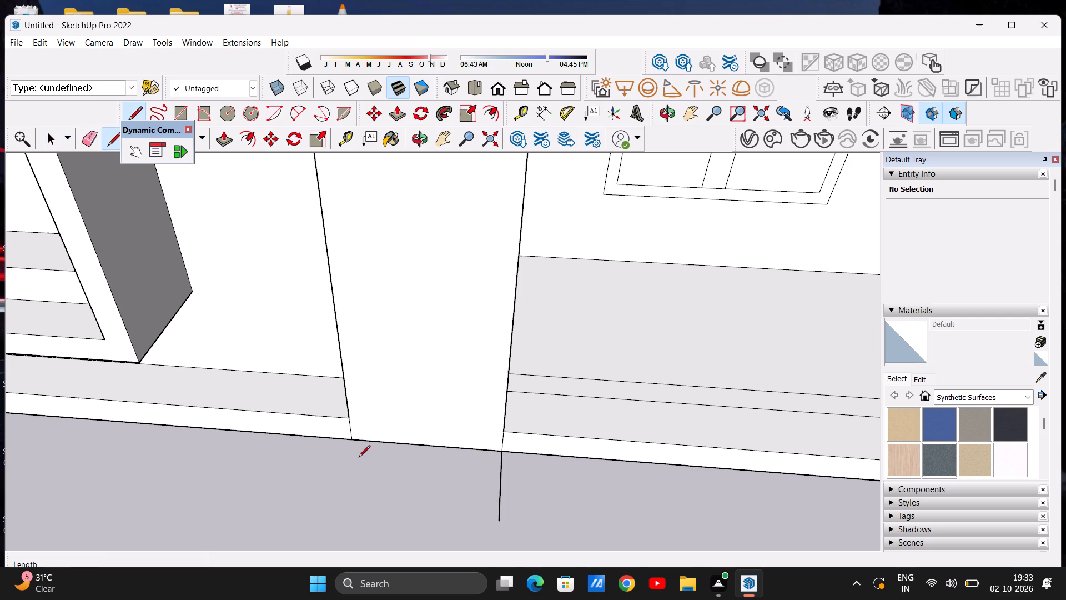
{"action": "left_click", "coordinate": [350, 442]}
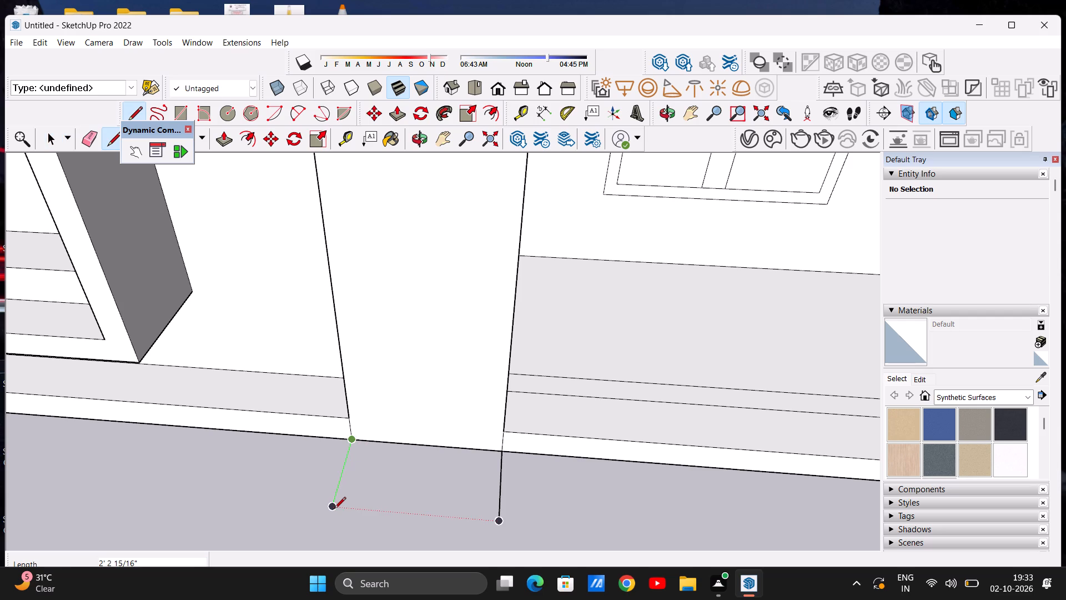
{"action": "left_click", "coordinate": [334, 509]}
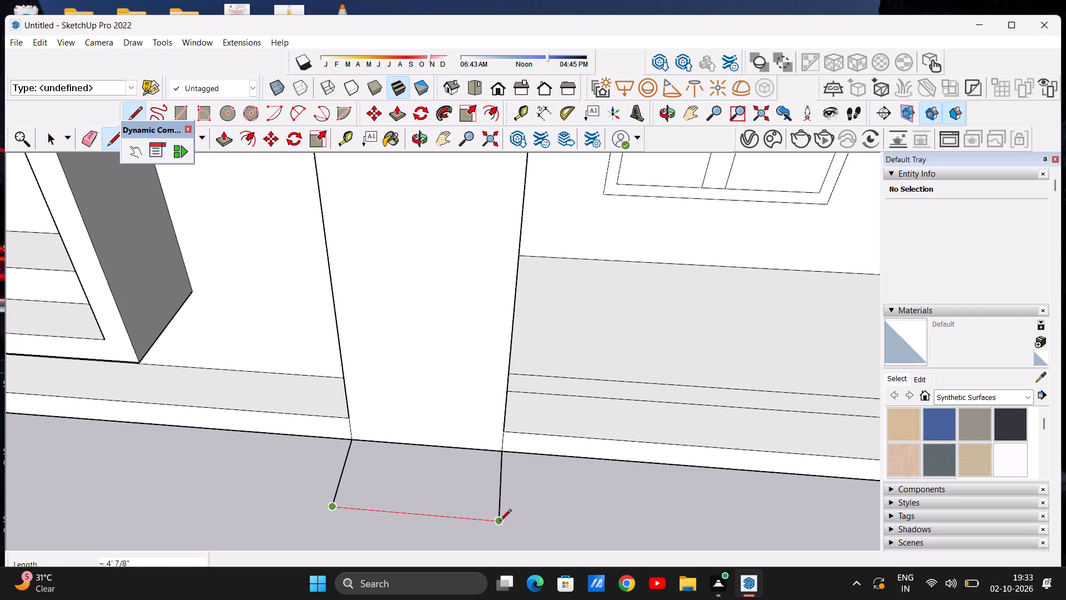
{"action": "left_click", "coordinate": [500, 522]}
{"action": "key", "text": "space"}
Push/Pull the footprint in front of the pillar up by about 6' into a solid block.
{"action": "scroll", "coordinate": [444, 458], "scroll_direction": "down", "scroll_amount": 17}
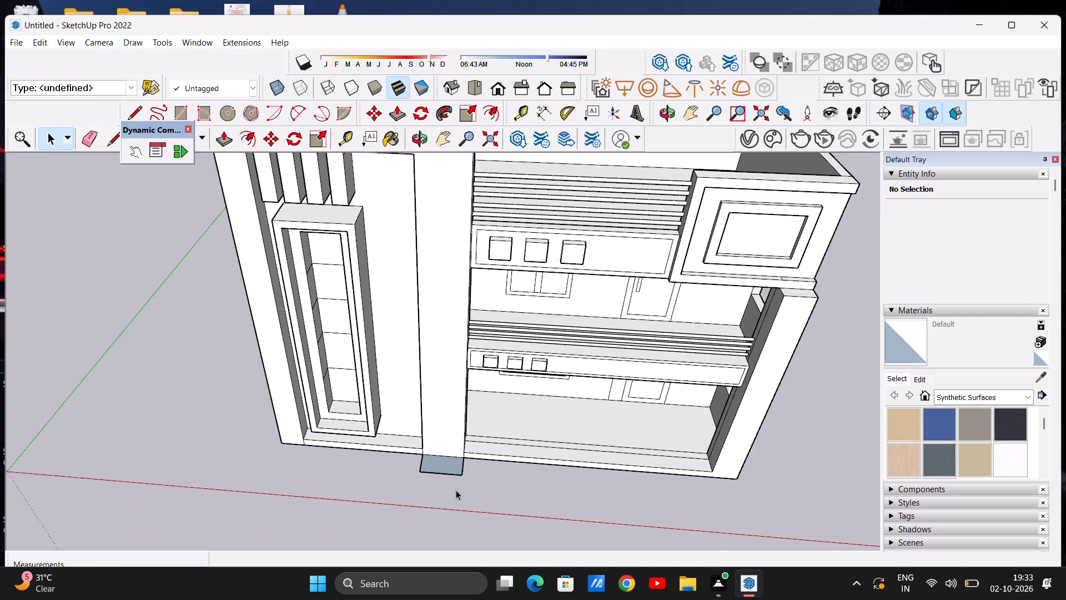
{"action": "middle_click_drag", "start_coordinate": [456, 490], "coordinate": [461, 357]}
{"action": "scroll", "coordinate": [444, 482], "scroll_direction": "up", "scroll_amount": 4}
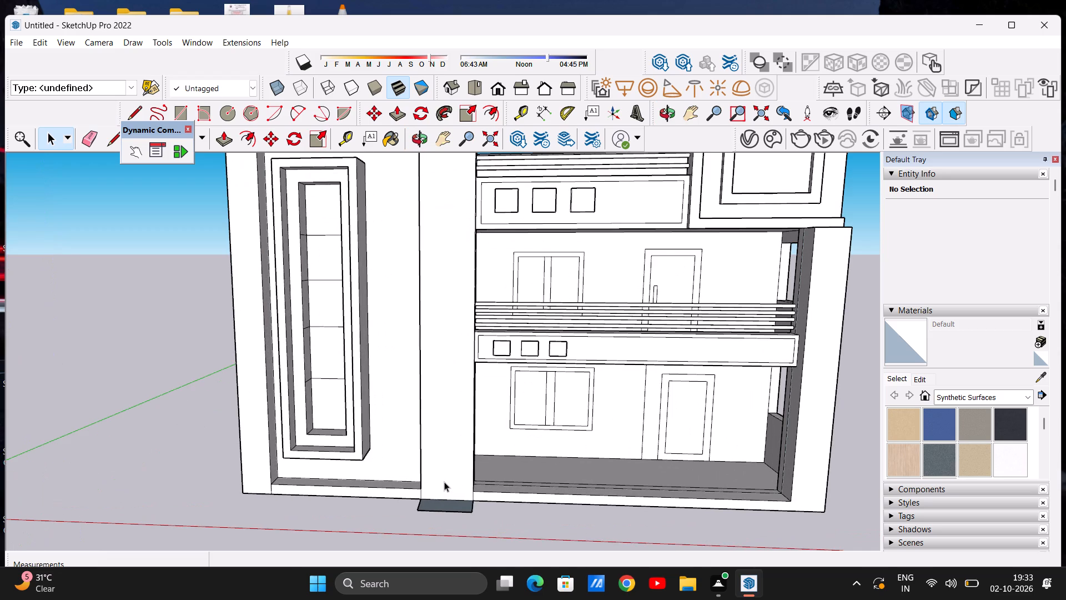
{"action": "scroll", "coordinate": [442, 482], "scroll_direction": "down", "scroll_amount": 3}
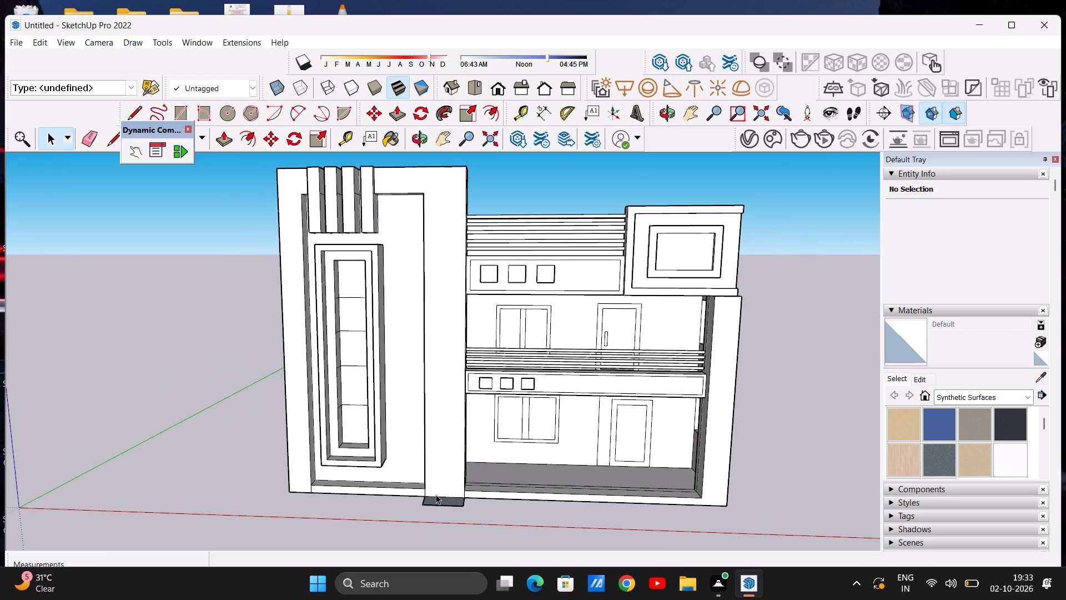
{"action": "scroll", "coordinate": [452, 496], "scroll_direction": "up", "scroll_amount": 2}
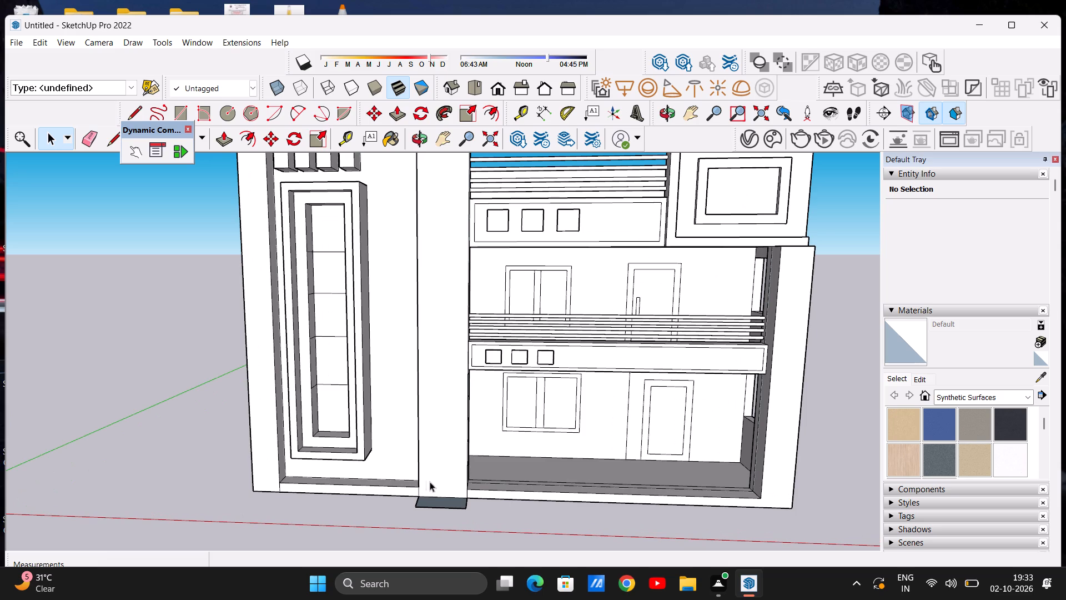
{"action": "middle_click_drag", "start_coordinate": [446, 501], "coordinate": [445, 552]}
{"action": "scroll", "coordinate": [453, 527], "scroll_direction": "up", "scroll_amount": 1}
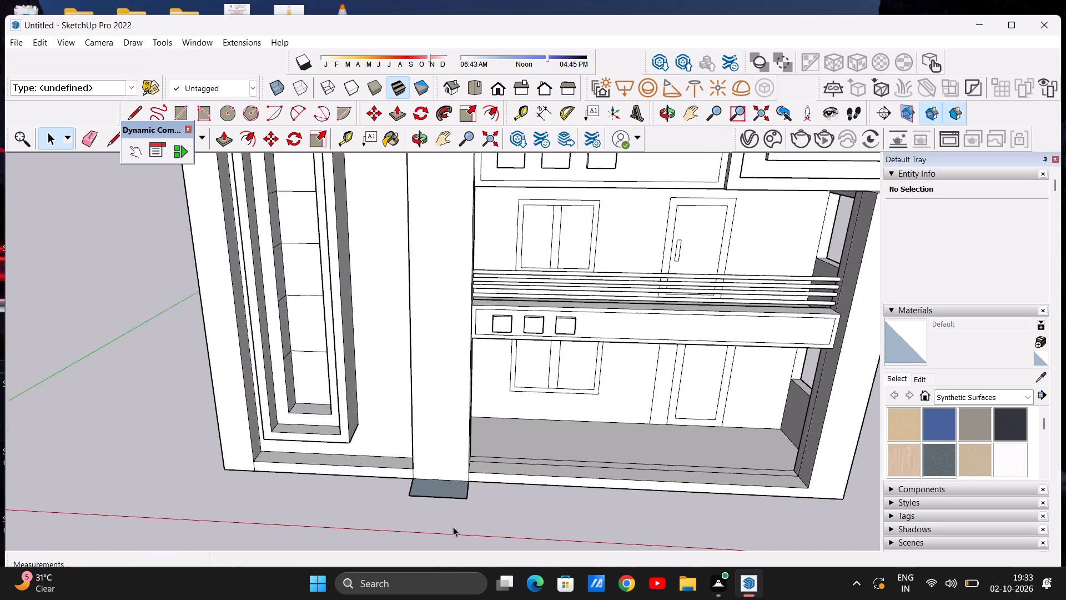
{"action": "scroll", "coordinate": [453, 527], "scroll_direction": "up", "scroll_amount": 3}
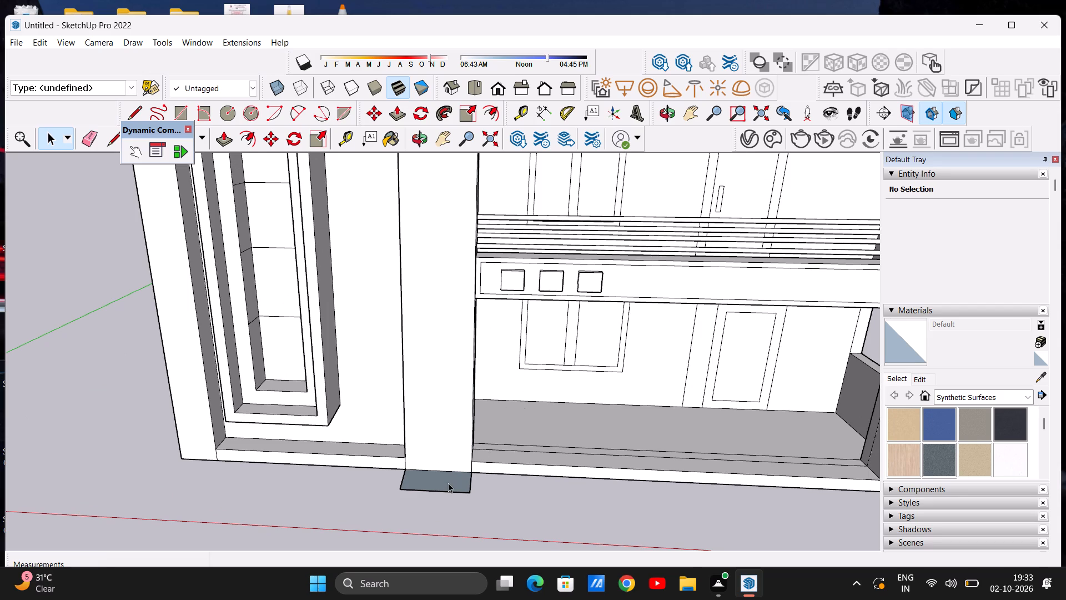
{"action": "key", "text": "p"}
{"action": "scroll", "coordinate": [436, 474], "scroll_direction": "up", "scroll_amount": 4}
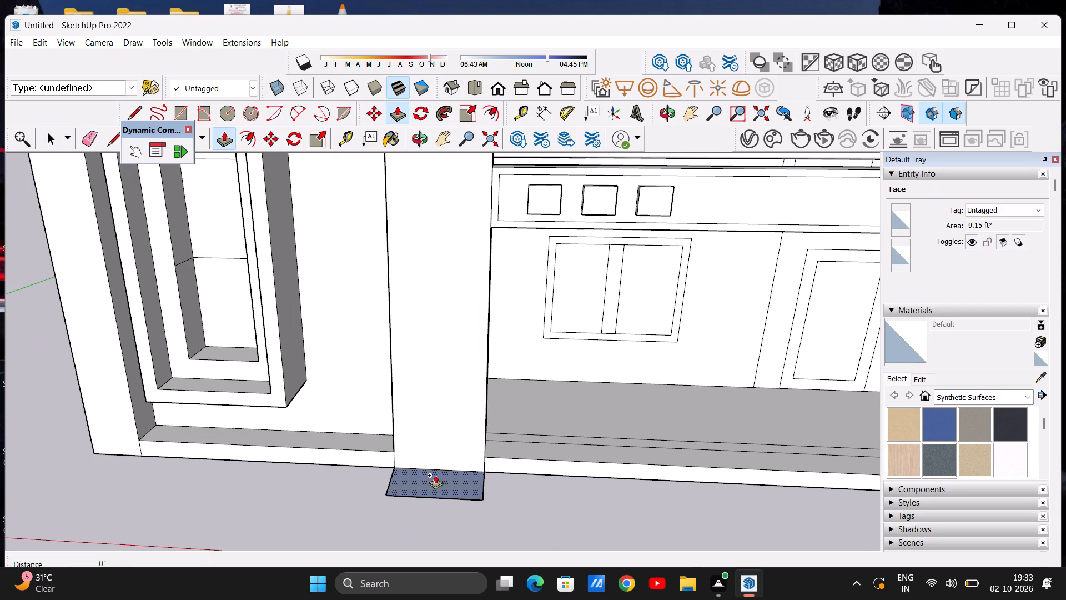
{"action": "left_click", "coordinate": [435, 475]}
{"action": "scroll", "coordinate": [459, 328], "scroll_direction": "down", "scroll_amount": 11}
{"action": "middle_click_drag", "start_coordinate": [449, 339], "coordinate": [451, 297]}
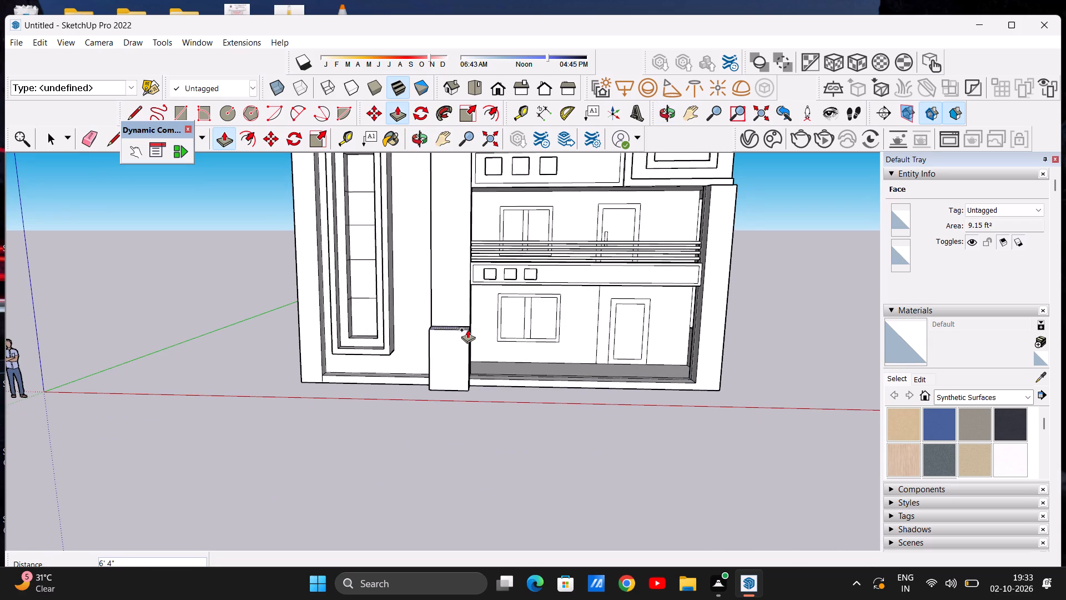
{"action": "left_click", "coordinate": [467, 329]}
{"action": "key", "text": "space"}
{"action": "scroll", "coordinate": [423, 360], "scroll_direction": "down", "scroll_amount": 5}
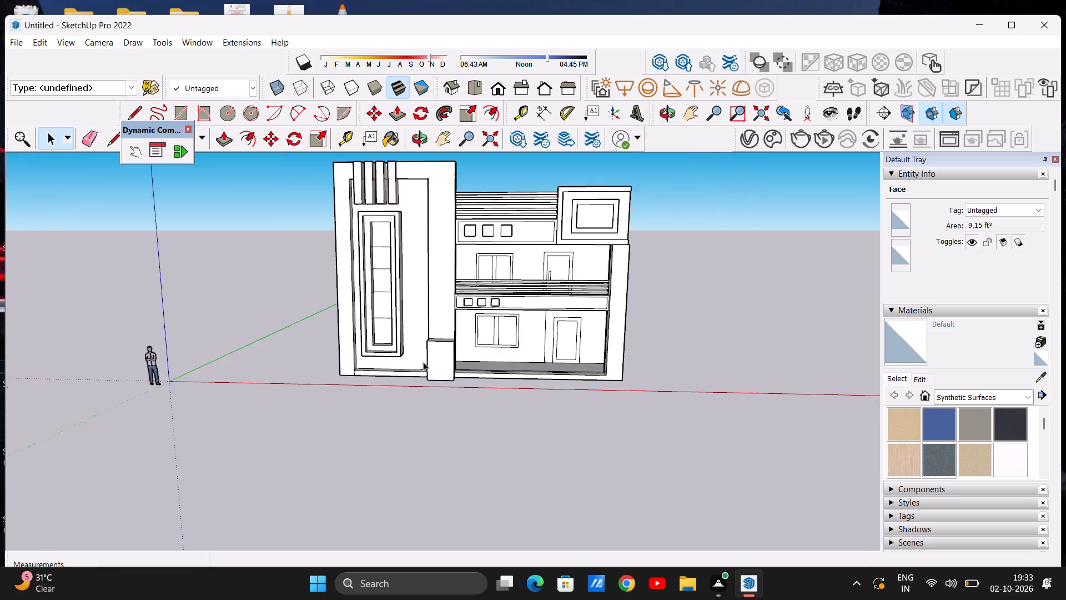
Examine the block at the pillar's base from the front, above and side against the whole elevation.
{"action": "middle_click_drag", "start_coordinate": [438, 384], "coordinate": [449, 323]}
{"action": "scroll", "coordinate": [486, 339], "scroll_direction": "up", "scroll_amount": 7}
{"action": "scroll", "coordinate": [464, 369], "scroll_direction": "down", "scroll_amount": 2}
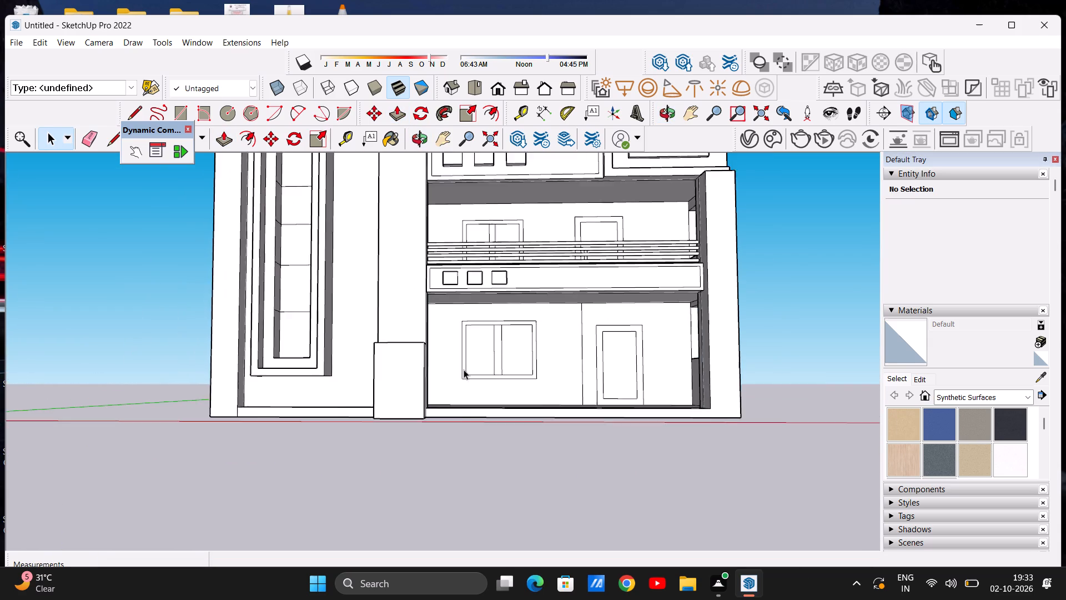
{"action": "scroll", "coordinate": [464, 369], "scroll_direction": "down", "scroll_amount": 3}
{"action": "middle_click_drag", "start_coordinate": [443, 367], "coordinate": [400, 459]}
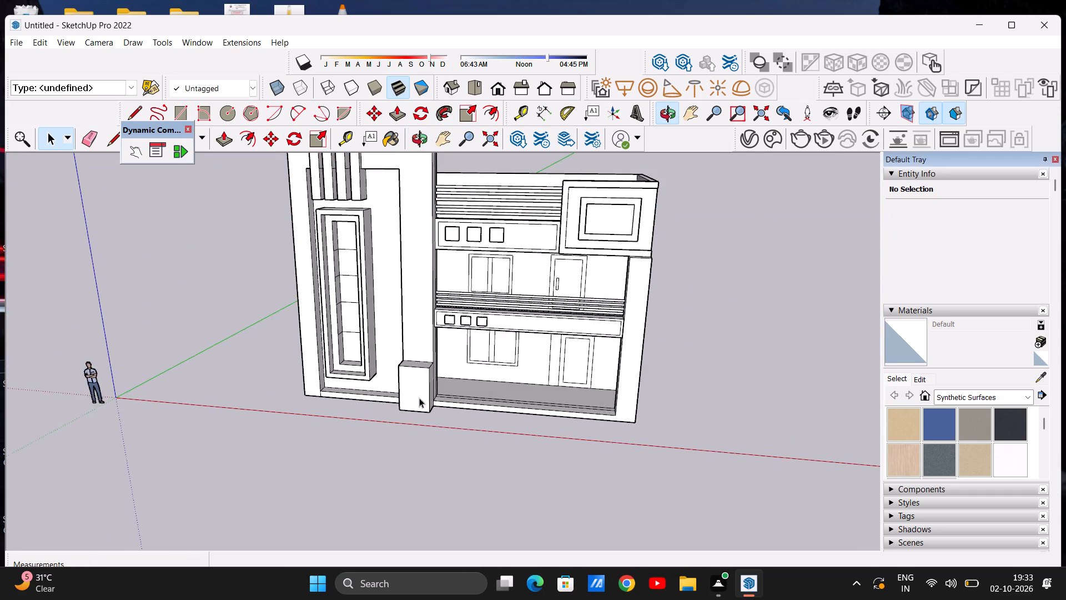
{"action": "scroll", "coordinate": [426, 374], "scroll_direction": "up", "scroll_amount": 3}
{"action": "scroll", "coordinate": [430, 371], "scroll_direction": "down", "scroll_amount": 1}
{"action": "scroll", "coordinate": [430, 371], "scroll_direction": "up", "scroll_amount": 3}
{"action": "middle_click_drag", "start_coordinate": [429, 372], "coordinate": [316, 344]}
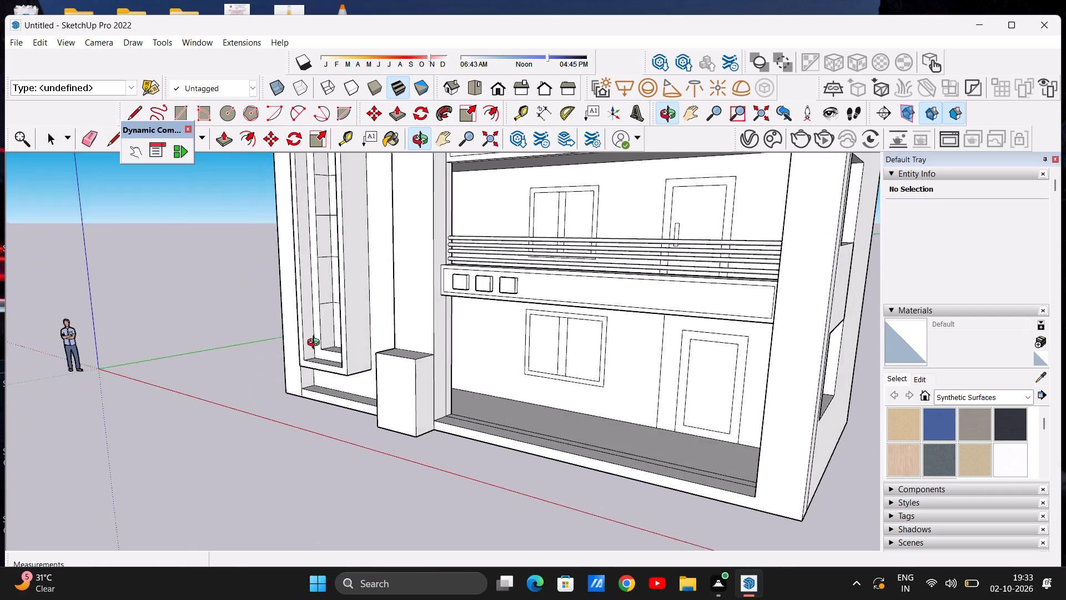
{"action": "middle_click_drag", "start_coordinate": [316, 344], "coordinate": [468, 329]}
{"action": "scroll", "coordinate": [384, 367], "scroll_direction": "up", "scroll_amount": 1}
{"action": "scroll", "coordinate": [374, 379], "scroll_direction": "down", "scroll_amount": 1}
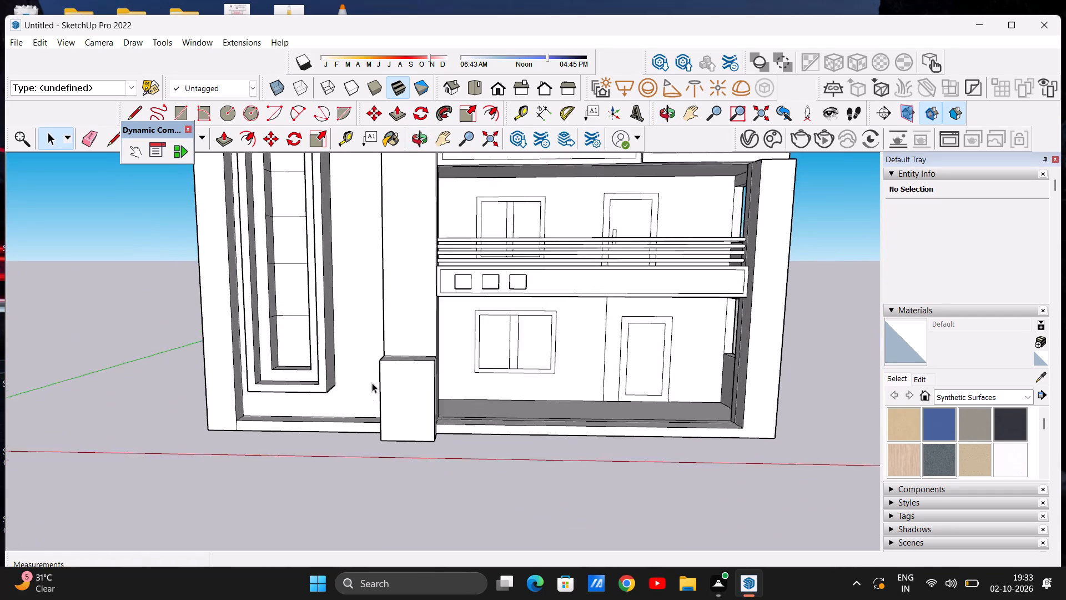
{"action": "scroll", "coordinate": [372, 383], "scroll_direction": "down", "scroll_amount": 2}
{"action": "scroll", "coordinate": [401, 385], "scroll_direction": "up", "scroll_amount": 5}
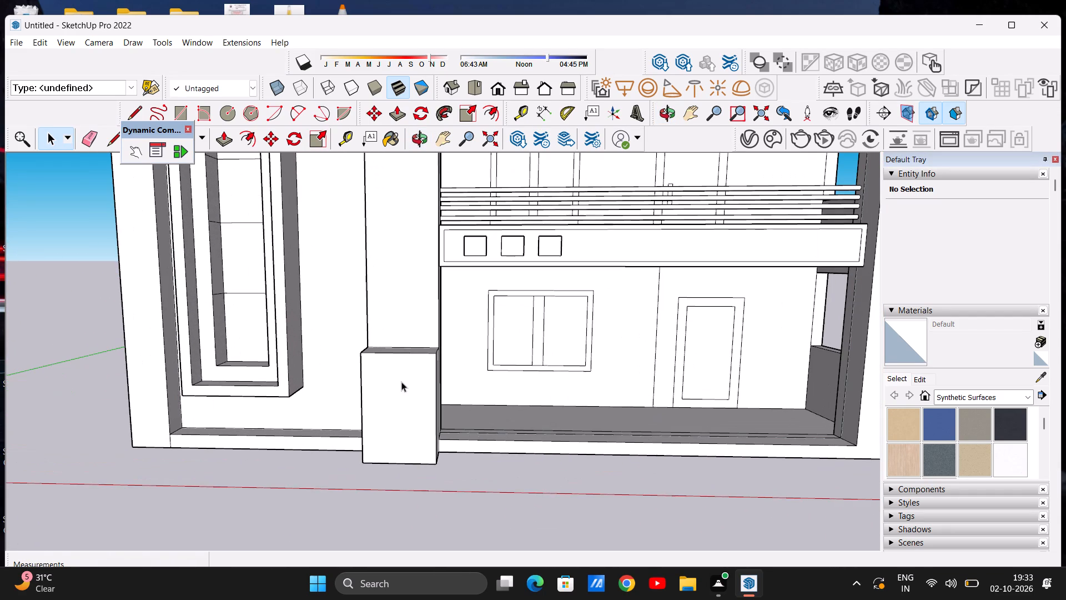
Split the block's front face with a vertical centre line about 6' 2" long from its top edge midpoint to its bottom edge.
{"action": "key", "text": "l"}
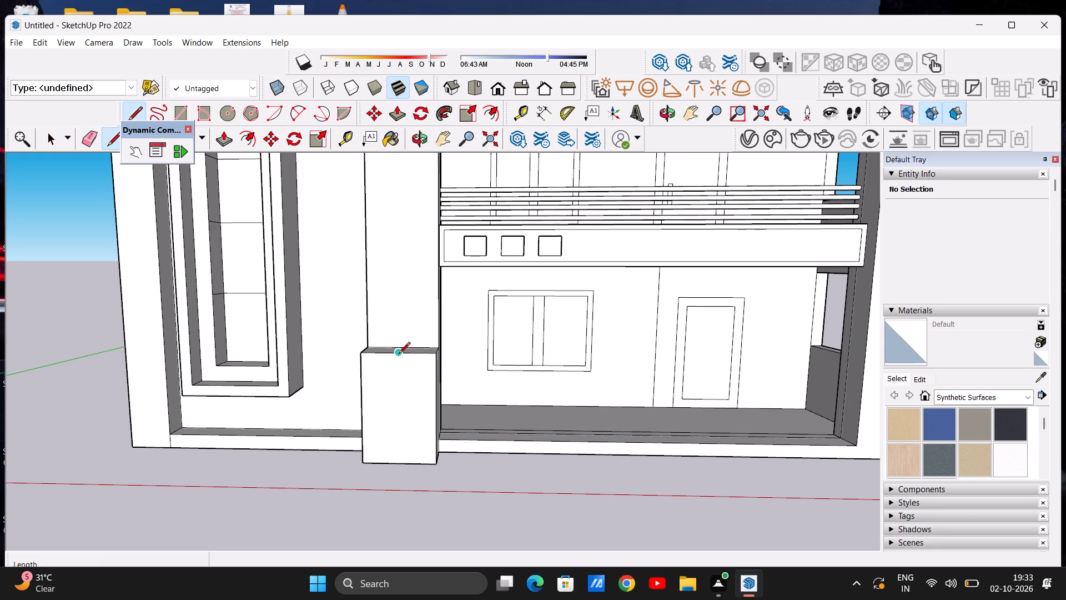
{"action": "left_click", "coordinate": [399, 354]}
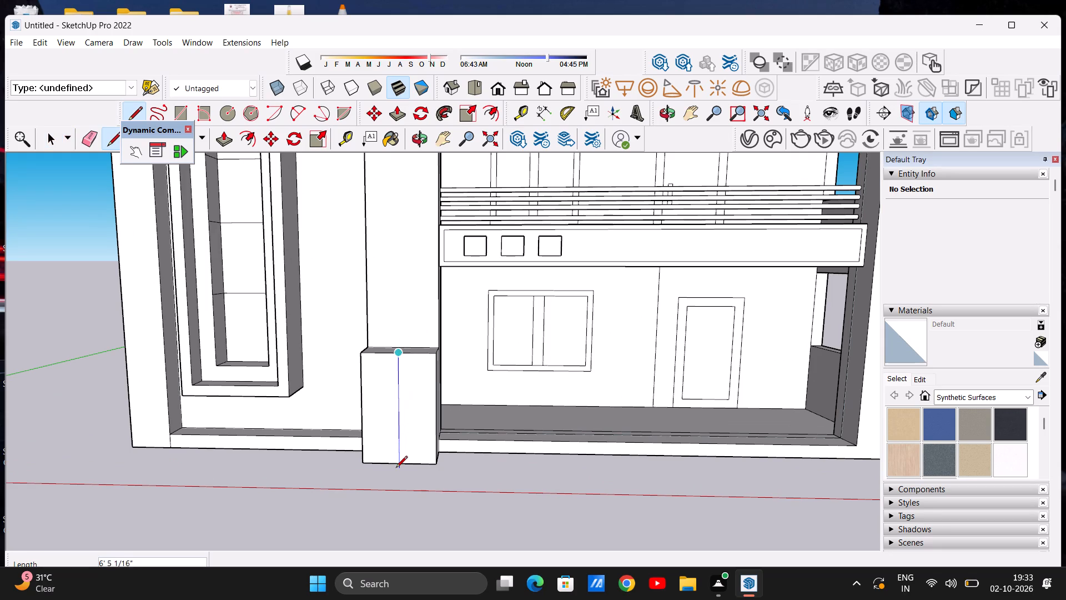
{"action": "left_click", "coordinate": [399, 466]}
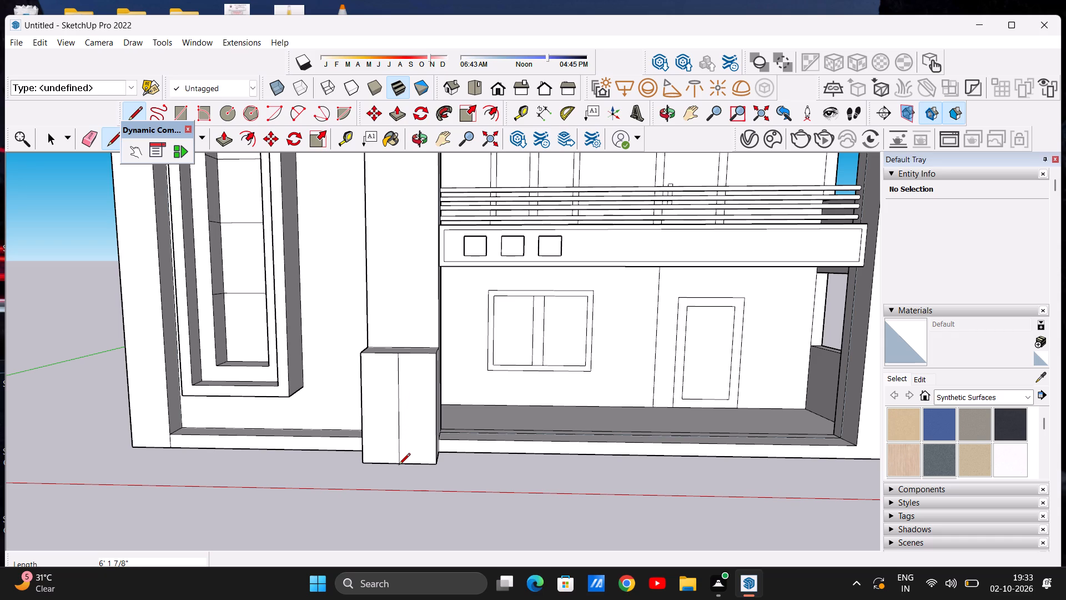
{"action": "key", "text": "space"}
Draw a line about 2' 3" long across the pillar block's side face facing the veranda, just below its top edge.
{"action": "middle_click_drag", "start_coordinate": [320, 398], "coordinate": [415, 380]}
{"action": "middle_click_drag", "start_coordinate": [457, 380], "coordinate": [310, 397]}
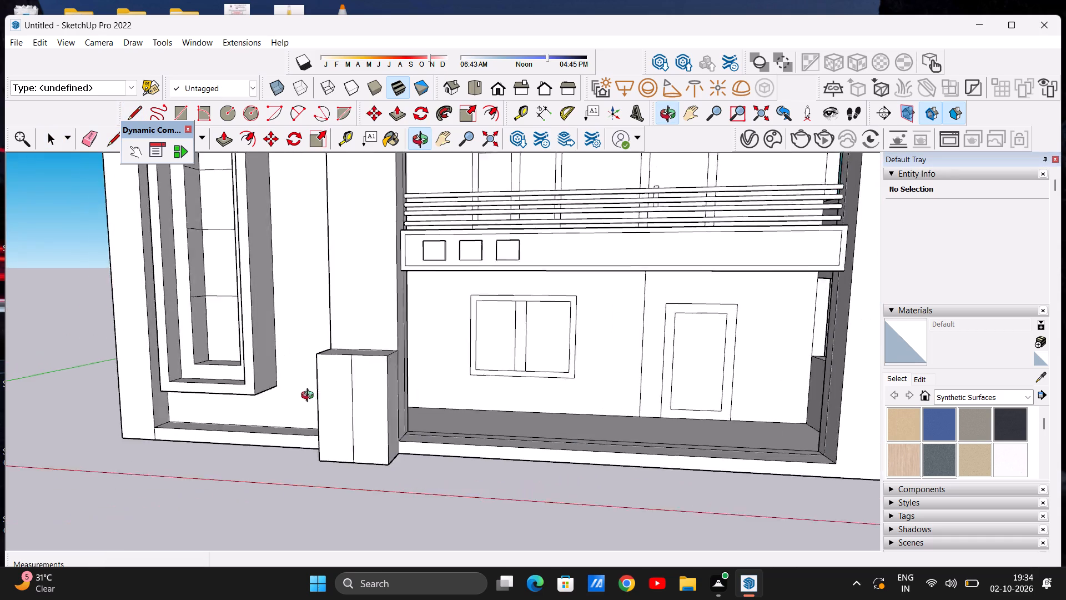
{"action": "middle_click_drag", "start_coordinate": [310, 397], "coordinate": [255, 397]}
{"action": "scroll", "coordinate": [355, 352], "scroll_direction": "up", "scroll_amount": 7}
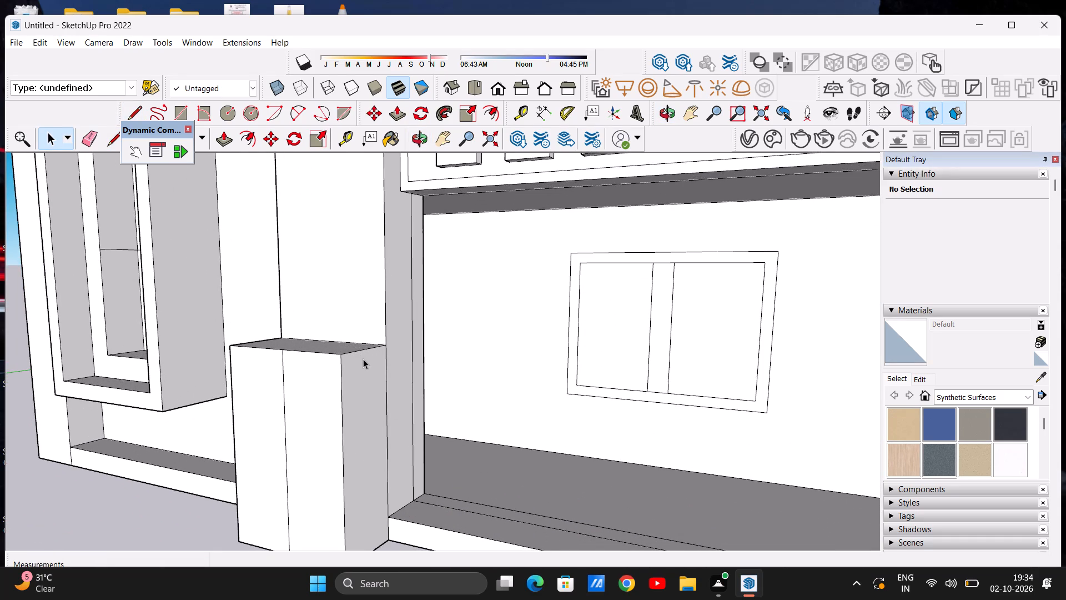
{"action": "key", "text": "l"}
{"action": "middle_click_drag", "start_coordinate": [388, 402], "coordinate": [359, 403]}
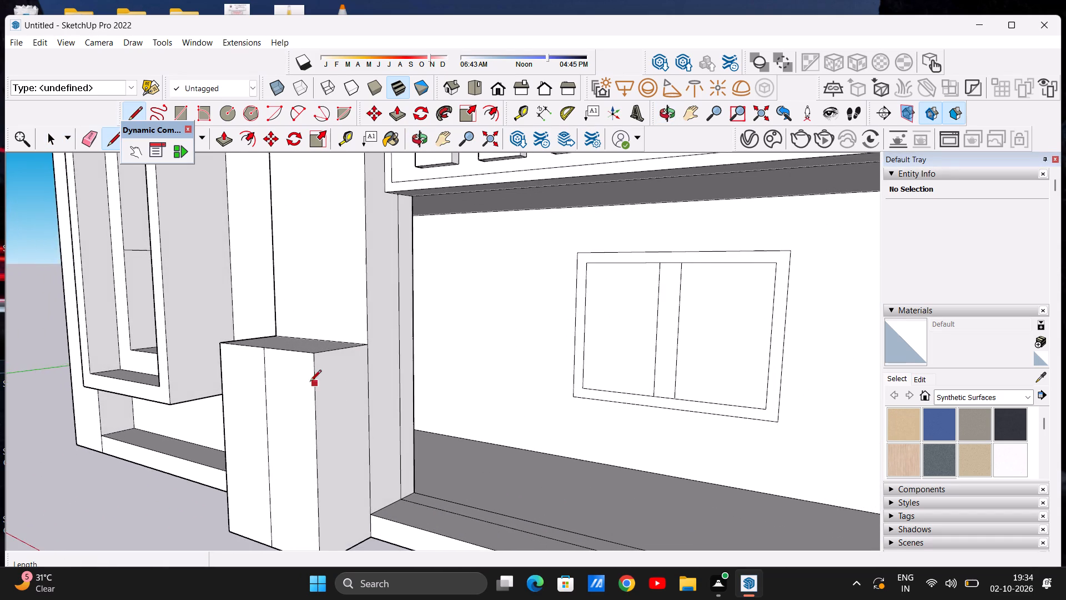
{"action": "scroll", "coordinate": [309, 376], "scroll_direction": "up", "scroll_amount": 6}
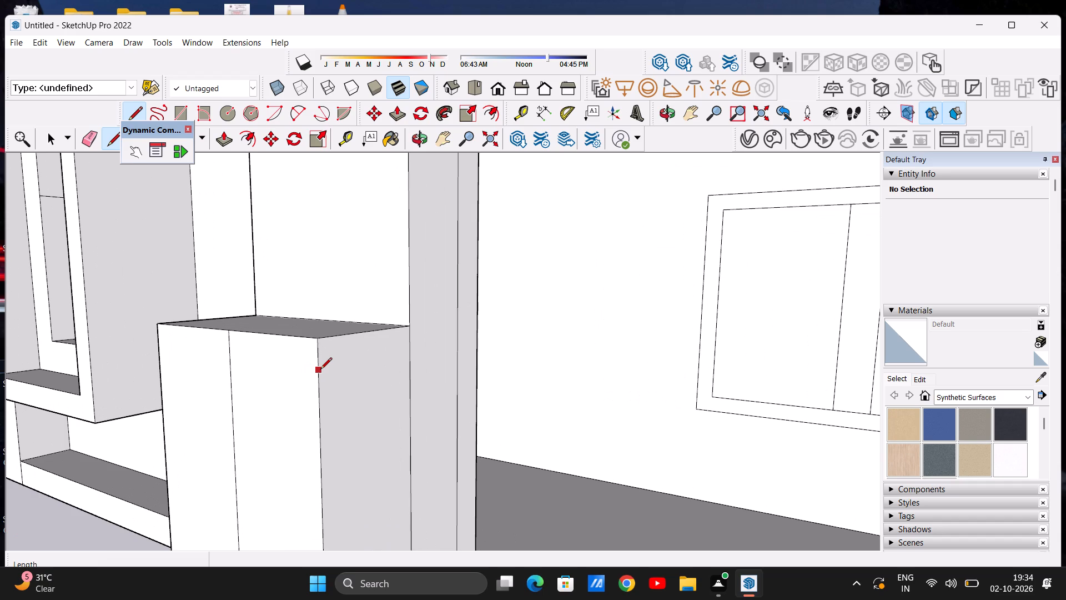
{"action": "left_click", "coordinate": [320, 370]}
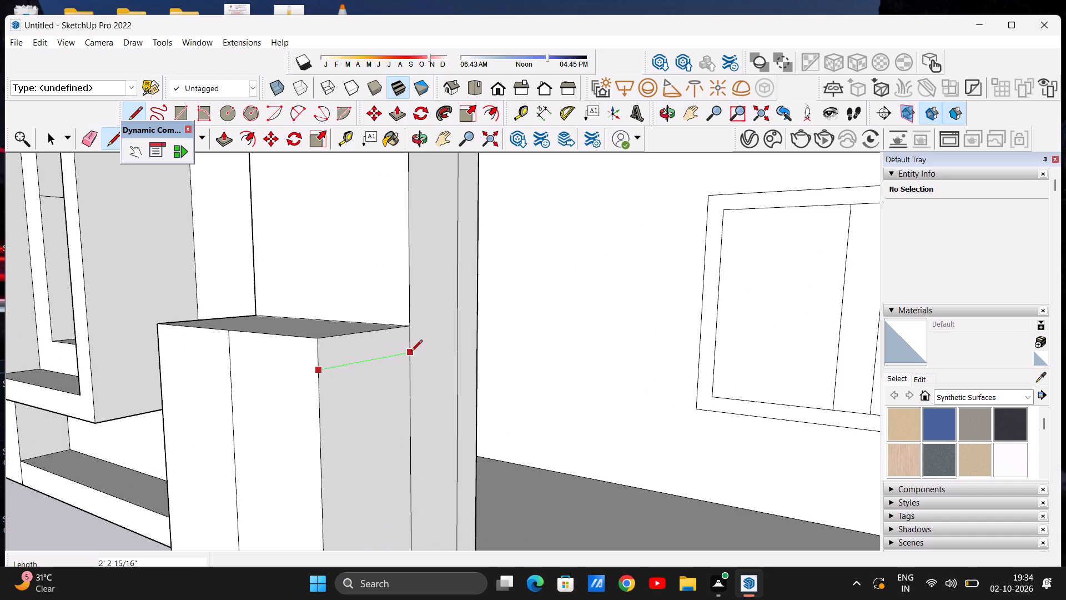
{"action": "left_click", "coordinate": [411, 352]}
{"action": "key", "text": "space"}
Push/Pull the narrow top strip of the block's side face out about 7' 6 9/16" as a beam in front of the window.
{"action": "scroll", "coordinate": [437, 387], "scroll_direction": "down", "scroll_amount": 8}
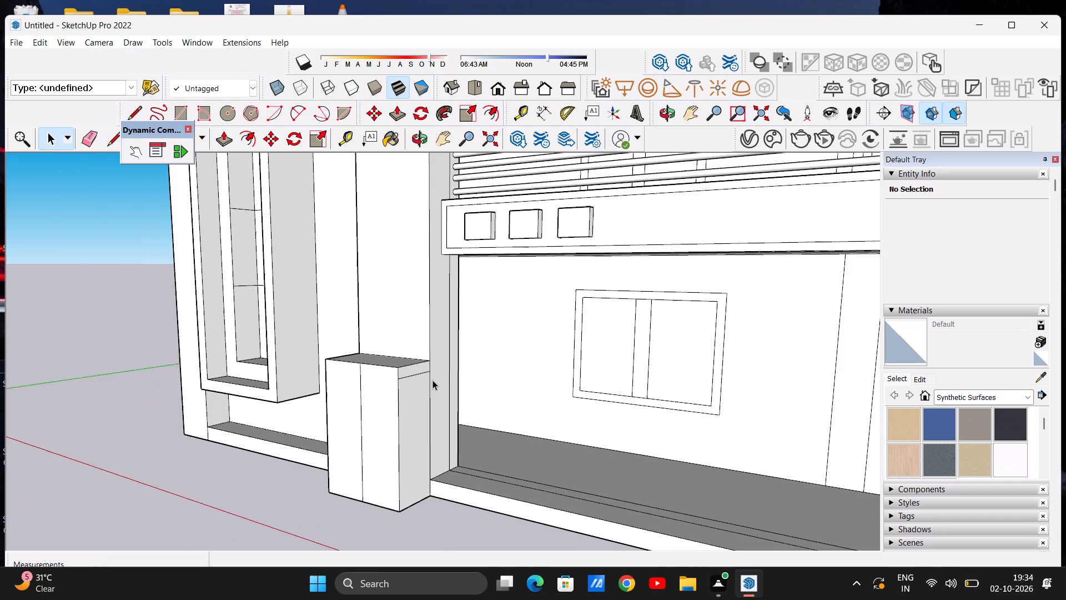
{"action": "scroll", "coordinate": [433, 380], "scroll_direction": "down", "scroll_amount": 3}
{"action": "middle_click_drag", "start_coordinate": [396, 386], "coordinate": [459, 371]}
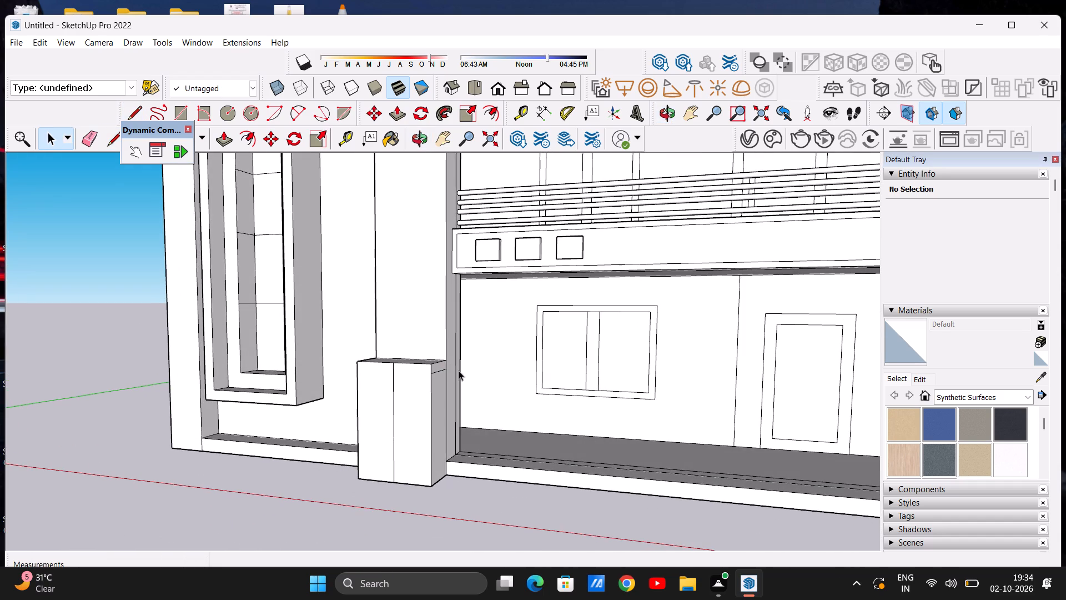
{"action": "scroll", "coordinate": [413, 373], "scroll_direction": "down", "scroll_amount": 7}
{"action": "scroll", "coordinate": [432, 375], "scroll_direction": "up", "scroll_amount": 4}
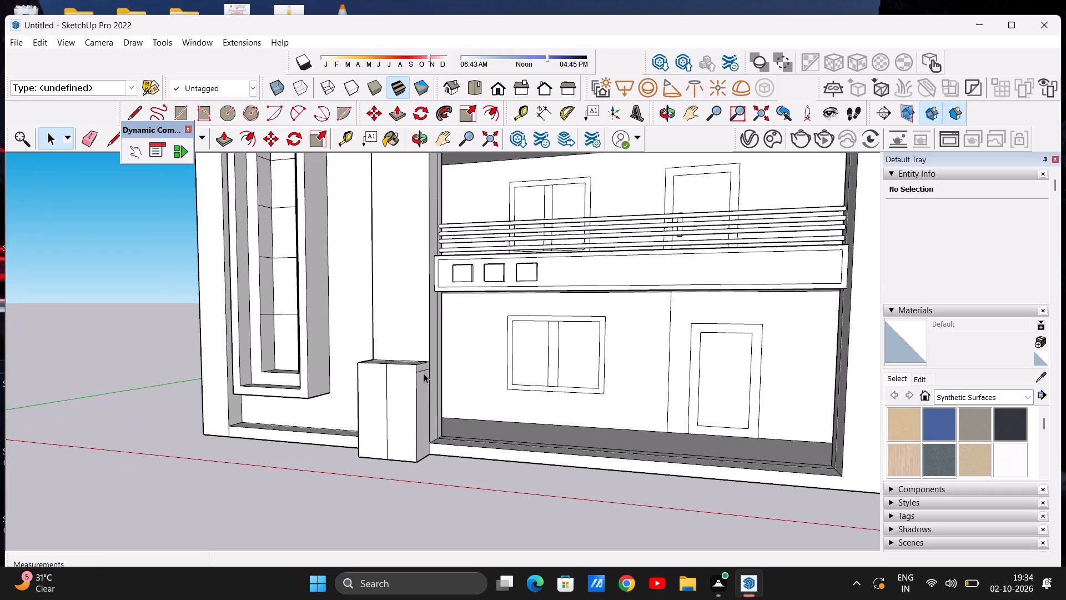
{"action": "scroll", "coordinate": [419, 358], "scroll_direction": "up", "scroll_amount": 6}
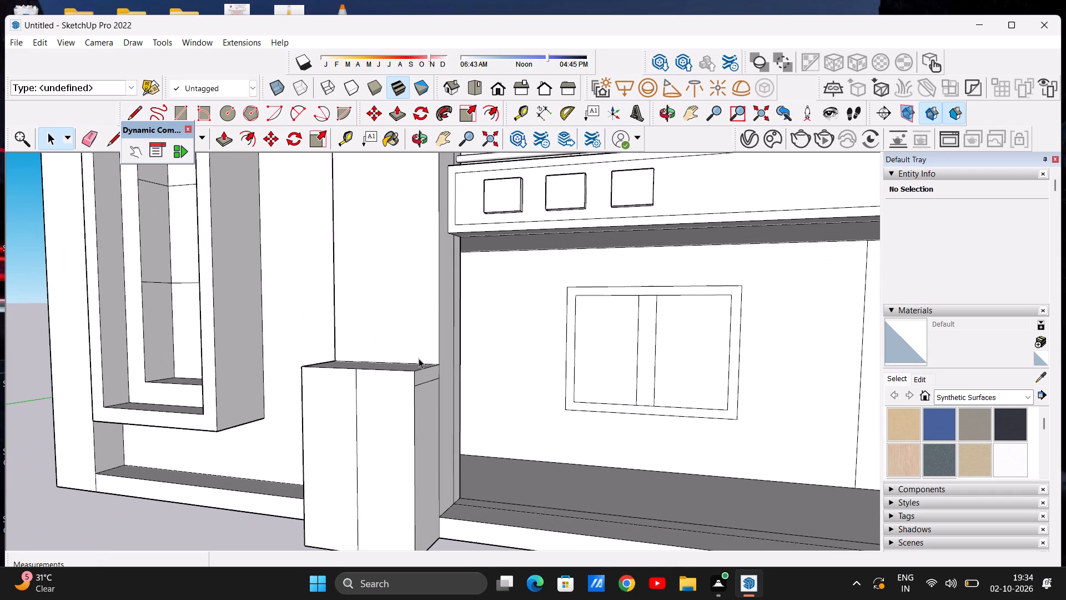
{"action": "key", "text": "p"}
{"action": "scroll", "coordinate": [425, 365], "scroll_direction": "up", "scroll_amount": 7}
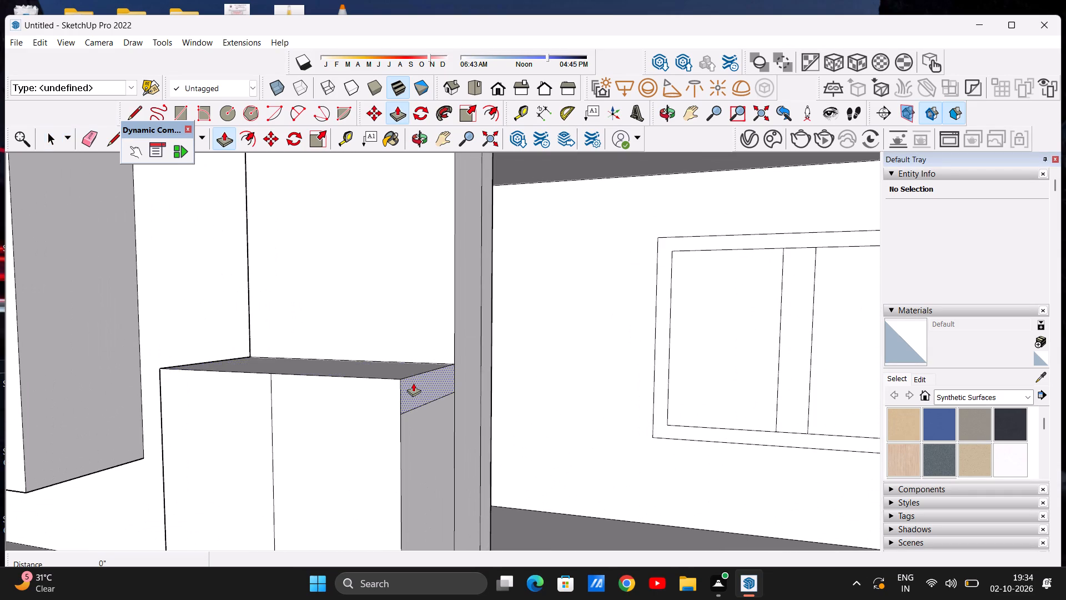
{"action": "left_click", "coordinate": [413, 383]}
{"action": "scroll", "coordinate": [488, 381], "scroll_direction": "down", "scroll_amount": 9}
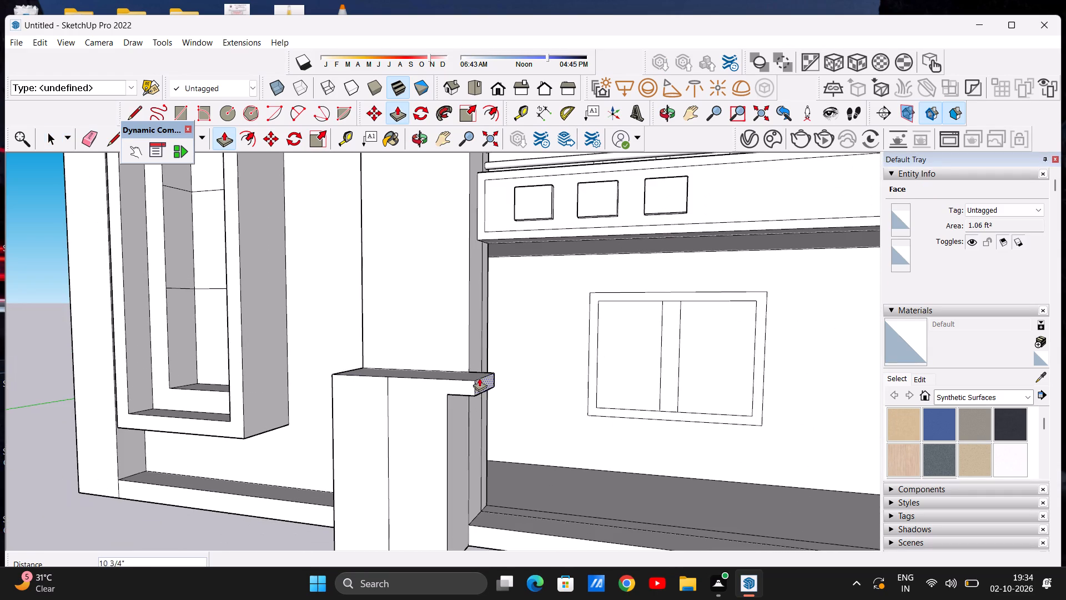
{"action": "scroll", "coordinate": [565, 382], "scroll_direction": "down", "scroll_amount": 5}
{"action": "middle_click_drag", "start_coordinate": [558, 382], "coordinate": [632, 382]}
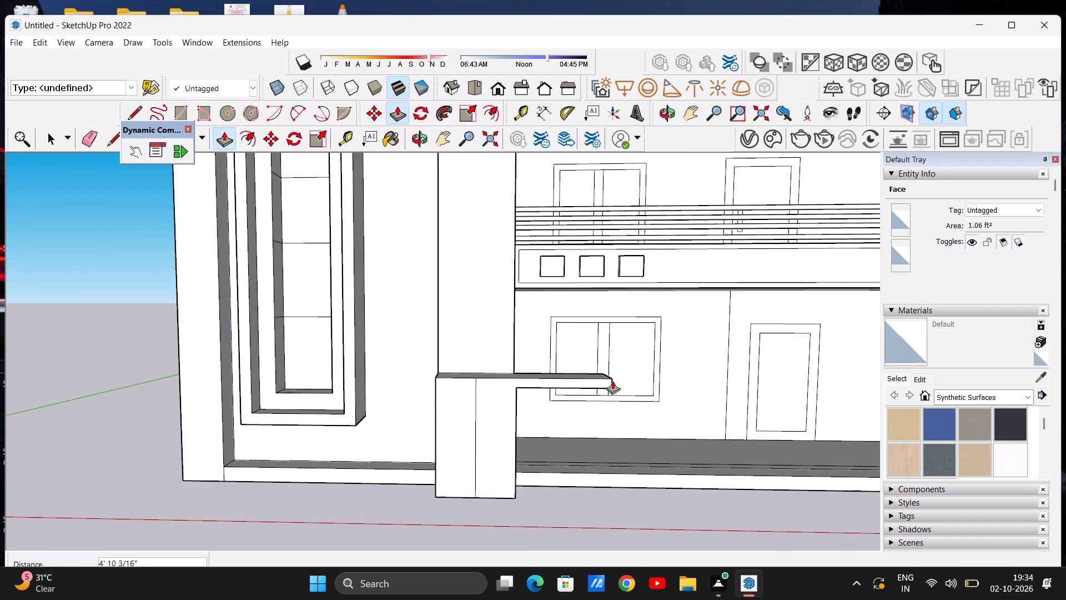
{"action": "scroll", "coordinate": [556, 391], "scroll_direction": "down", "scroll_amount": 3}
{"action": "middle_click_drag", "start_coordinate": [542, 387], "coordinate": [529, 379]}
{"action": "scroll", "coordinate": [617, 377], "scroll_direction": "down", "scroll_amount": 1}
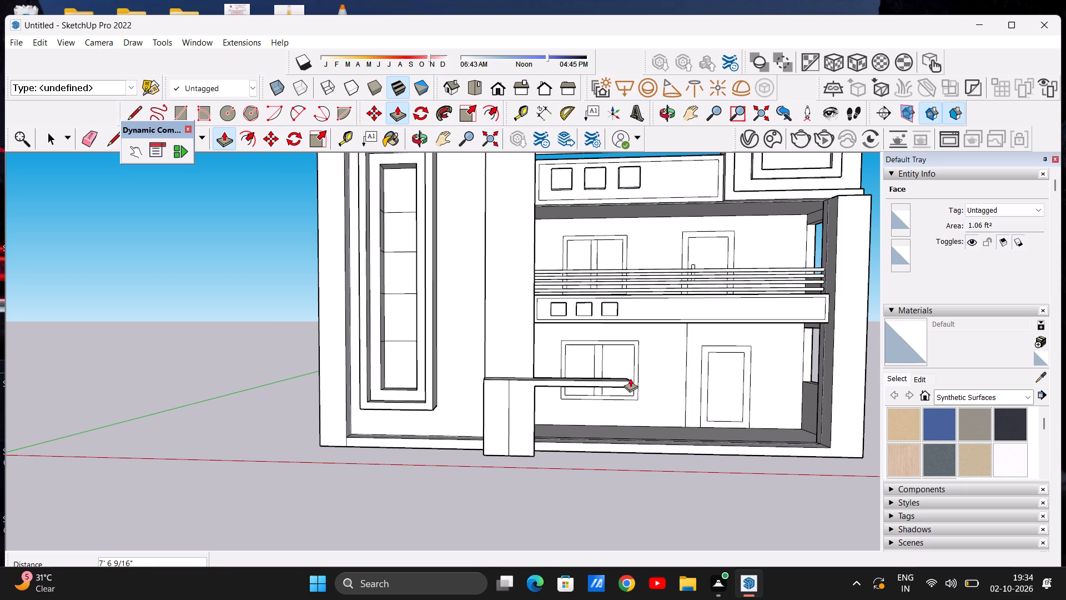
{"action": "left_click", "coordinate": [630, 378]}
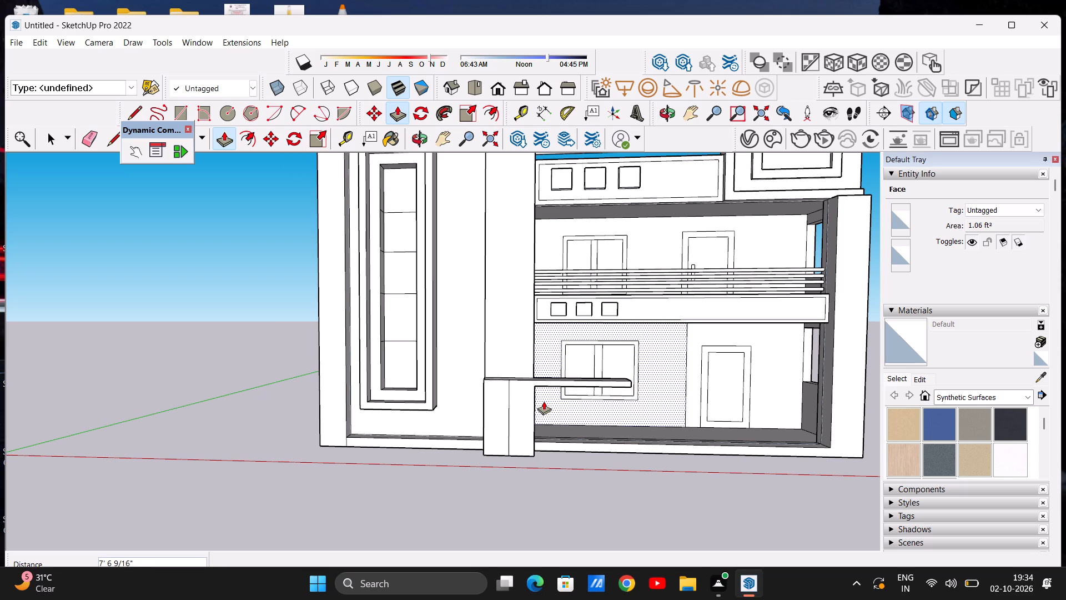
{"action": "key", "text": "space"}
Examine the projecting beam and pillar block from low, side and front angles against the elevation.
{"action": "middle_click_drag", "start_coordinate": [578, 415], "coordinate": [365, 382]}
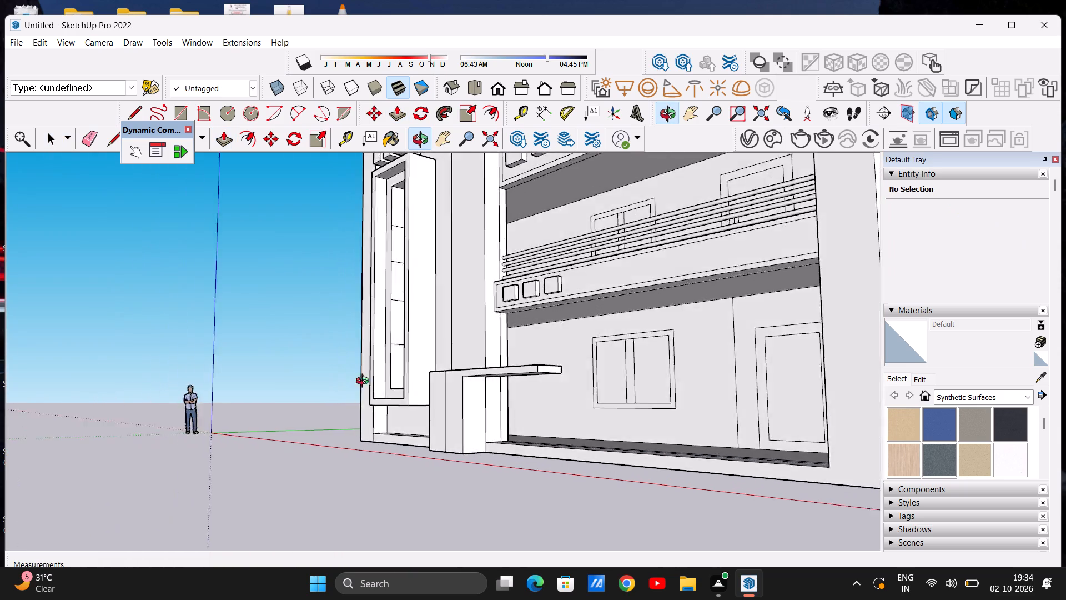
{"action": "middle_click_drag", "start_coordinate": [365, 382], "coordinate": [509, 404]}
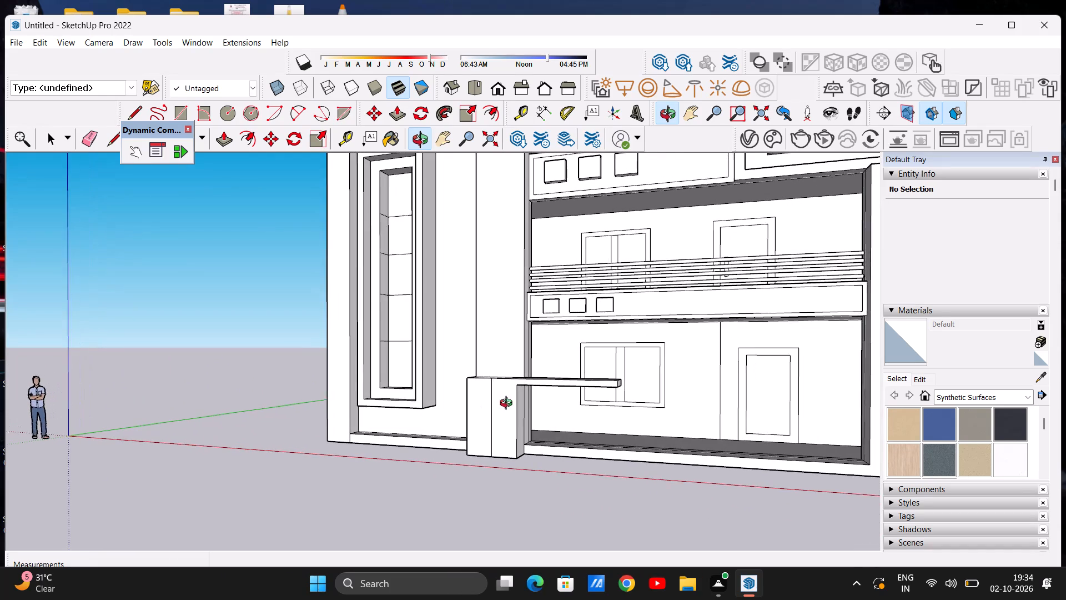
{"action": "middle_click_drag", "start_coordinate": [509, 404], "coordinate": [511, 404]}
{"action": "scroll", "coordinate": [529, 441], "scroll_direction": "up", "scroll_amount": 4}
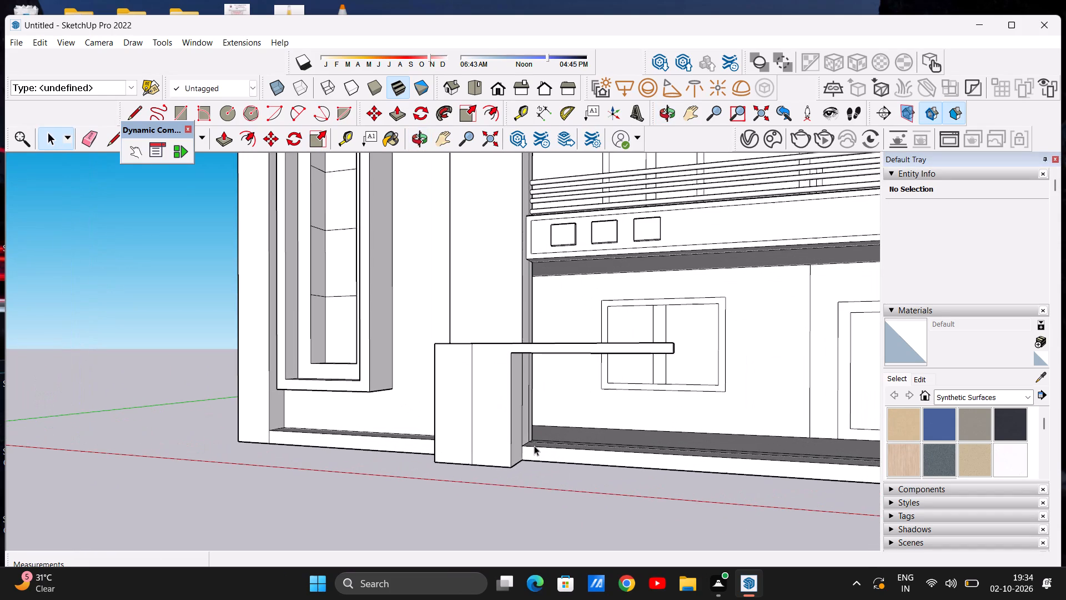
{"action": "scroll", "coordinate": [534, 446], "scroll_direction": "up", "scroll_amount": 1}
{"action": "scroll", "coordinate": [506, 417], "scroll_direction": "down", "scroll_amount": 5}
{"action": "middle_click_drag", "start_coordinate": [517, 413], "coordinate": [479, 422]}
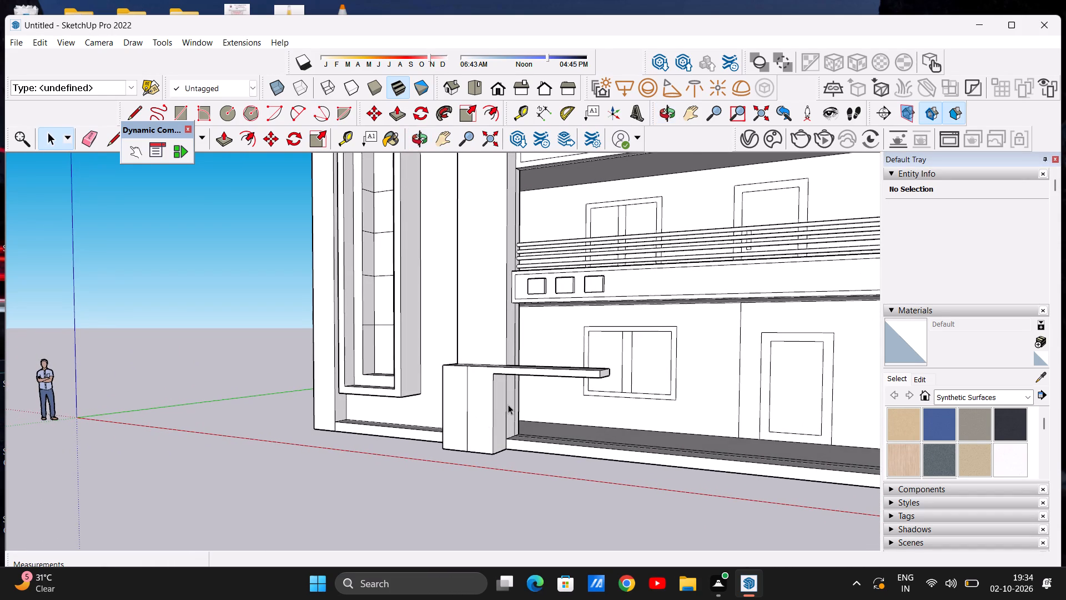
On the block's front half beneath the beam, draw a vertical line up from the bottom edge midpoint and a horizontal line about 1' to the corner.
{"action": "scroll", "coordinate": [505, 398], "scroll_direction": "up", "scroll_amount": 4}
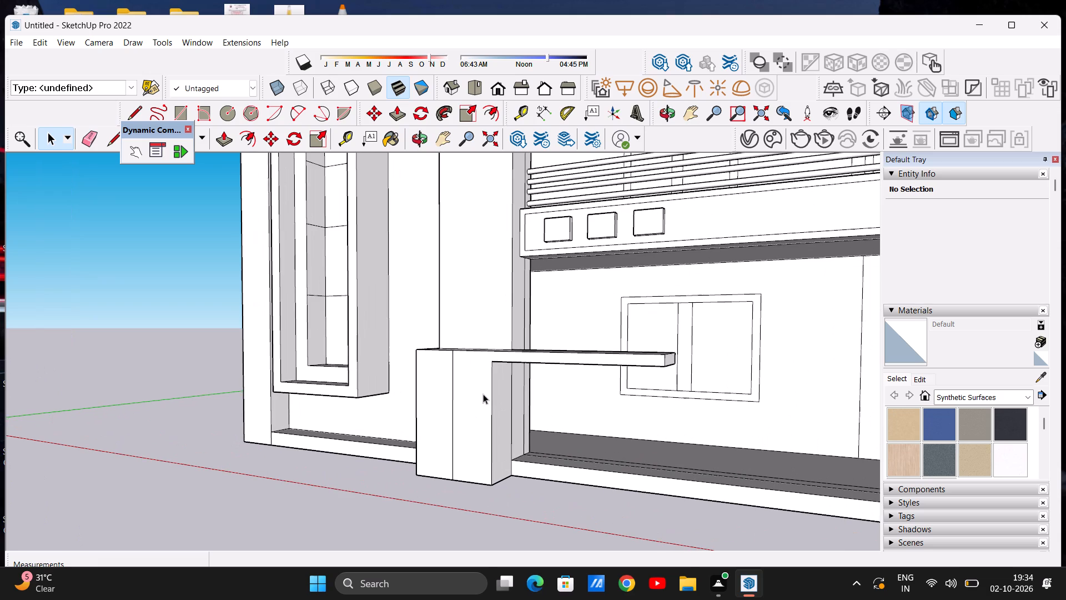
{"action": "scroll", "coordinate": [462, 376], "scroll_direction": "up", "scroll_amount": 3}
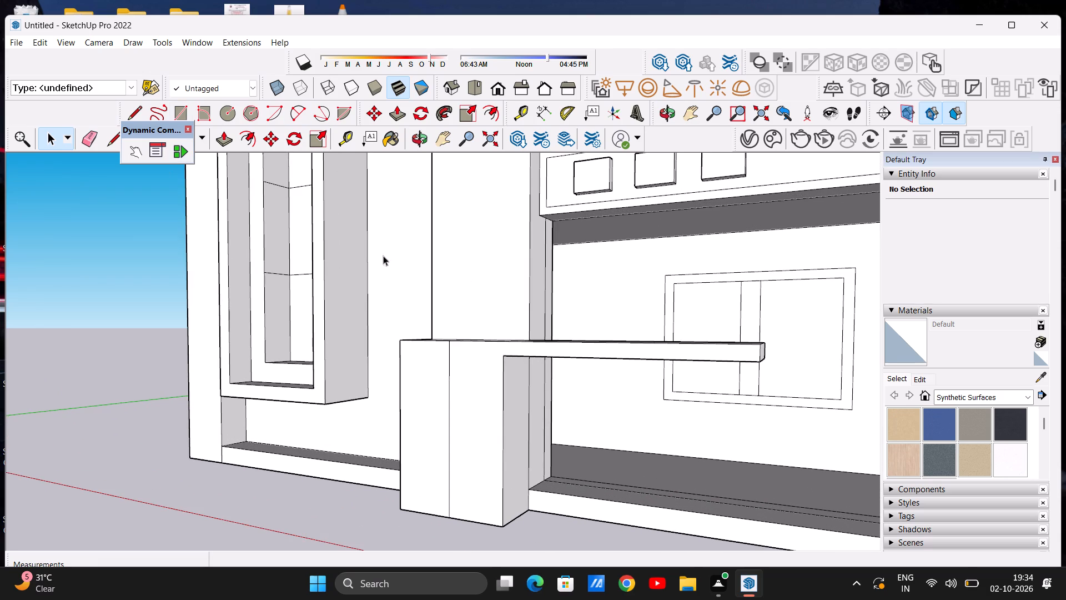
{"action": "key", "text": "l"}
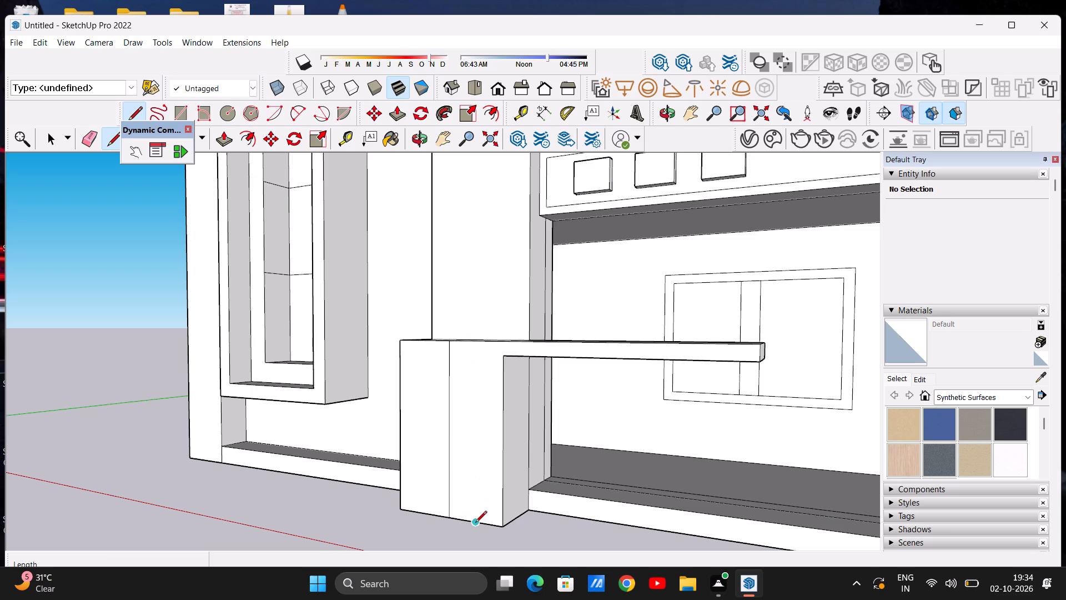
{"action": "left_click", "coordinate": [475, 523]}
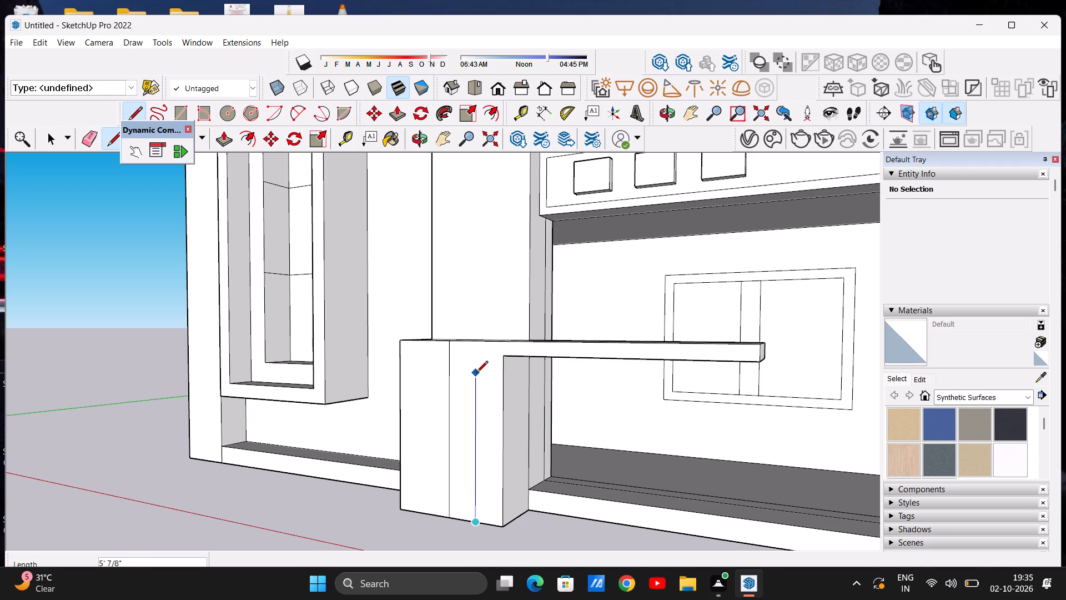
{"action": "left_click", "coordinate": [479, 383]}
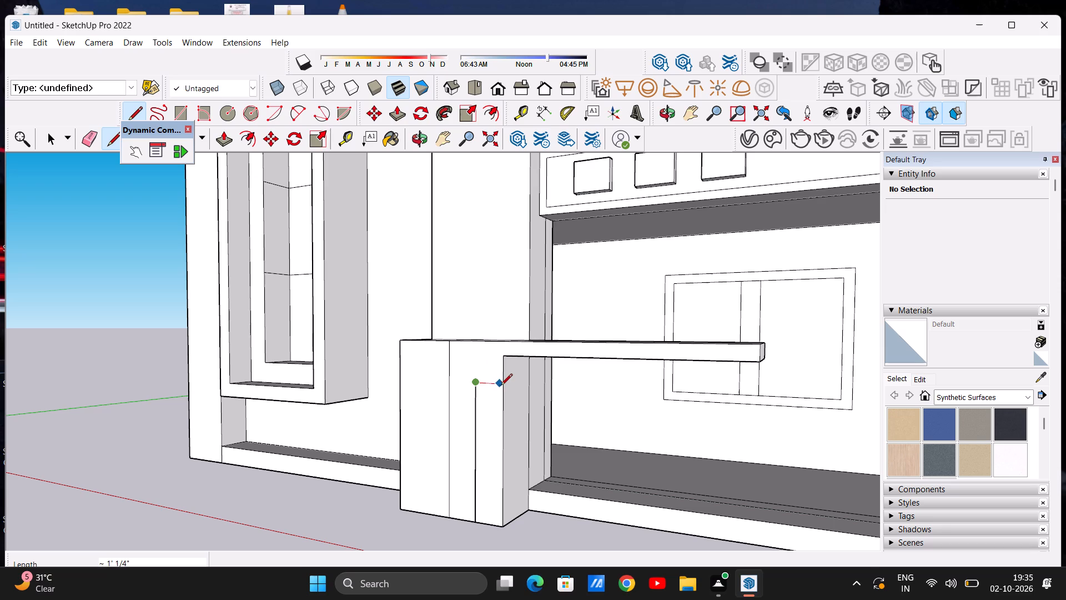
{"action": "left_click", "coordinate": [504, 384]}
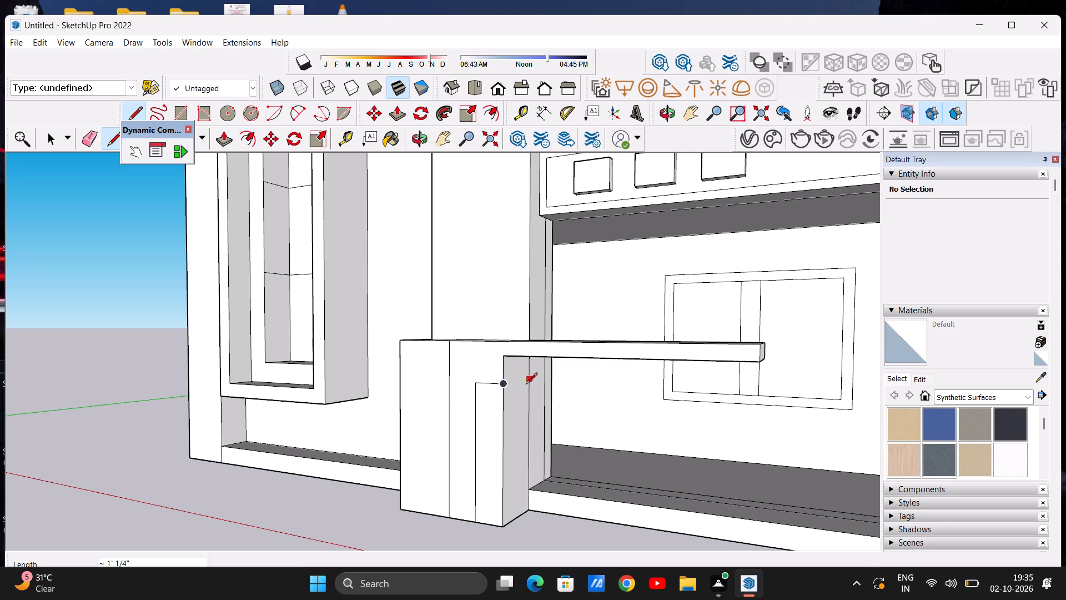
Continue the horizontal line across the block's side face below the beam, about 2' 3" long.
{"action": "scroll", "coordinate": [526, 386], "scroll_direction": "up", "scroll_amount": 11}
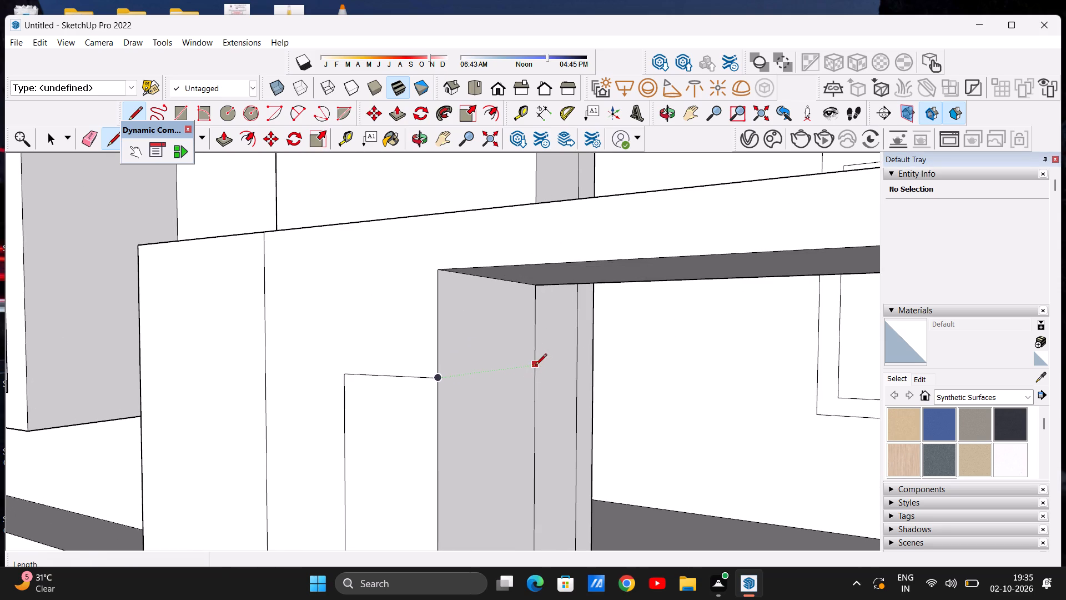
{"action": "left_click", "coordinate": [536, 366]}
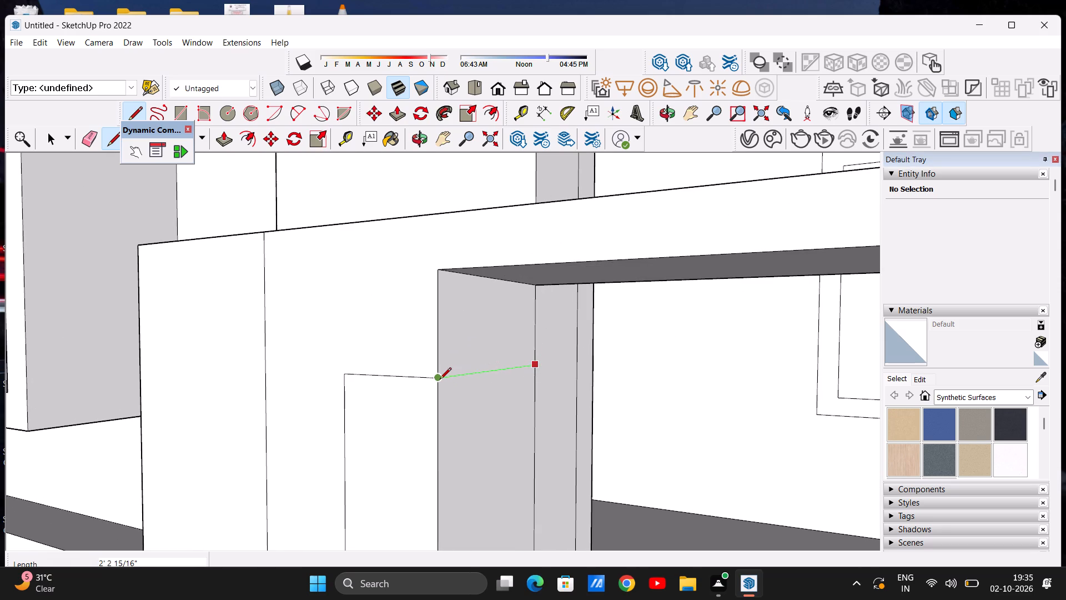
{"action": "left_click", "coordinate": [440, 380]}
{"action": "key", "text": "space"}
Push/Pull the side face strip directly under the beam out about 7' 6 9/16" to align with the beam's end.
{"action": "scroll", "coordinate": [441, 387], "scroll_direction": "up", "scroll_amount": 4}
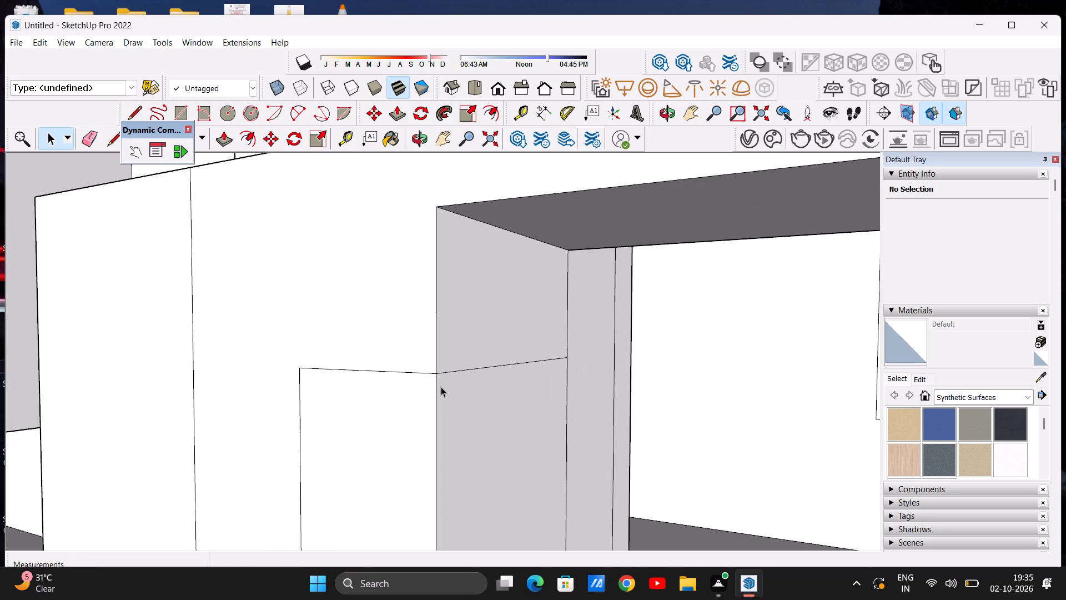
{"action": "key", "text": "p"}
{"action": "left_click", "coordinate": [470, 333]}
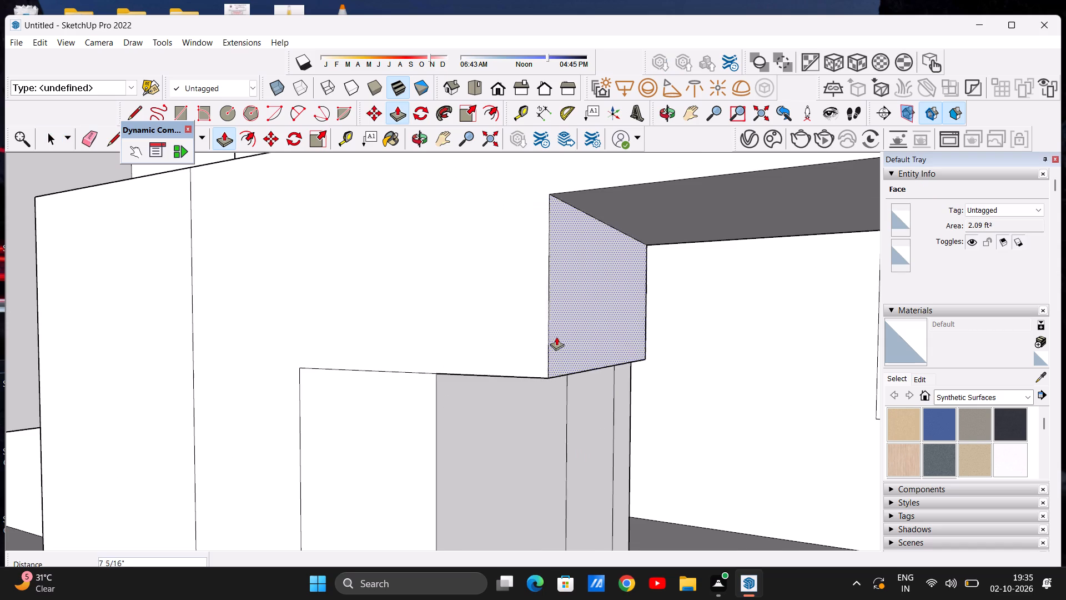
{"action": "scroll", "coordinate": [545, 341], "scroll_direction": "down", "scroll_amount": 19}
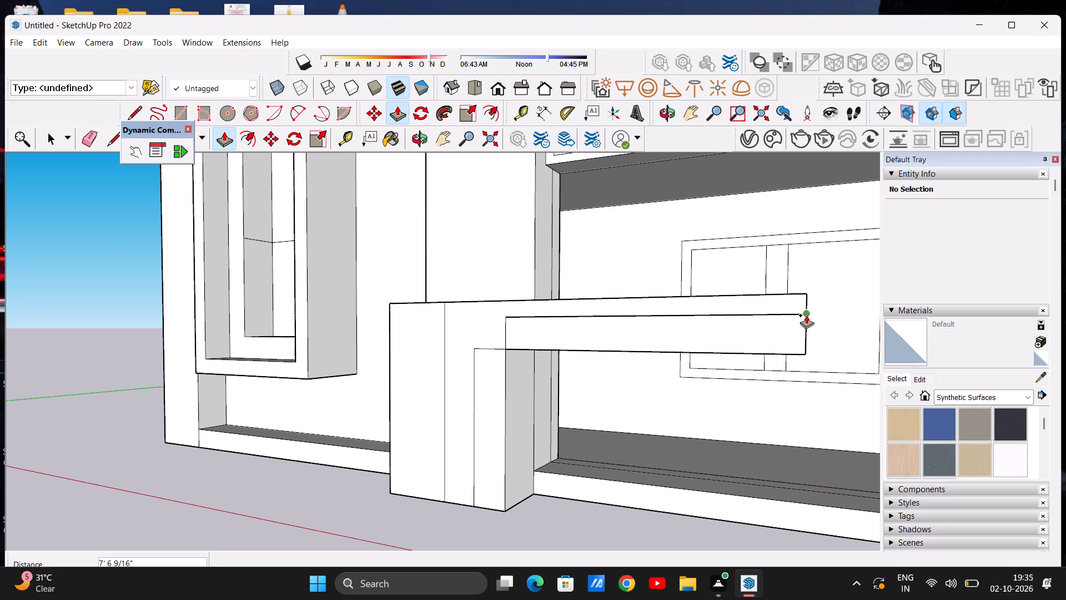
{"action": "scroll", "coordinate": [806, 315], "scroll_direction": "up", "scroll_amount": 8}
{"action": "scroll", "coordinate": [806, 315], "scroll_direction": "down", "scroll_amount": 1}
{"action": "scroll", "coordinate": [806, 315], "scroll_direction": "up", "scroll_amount": 4}
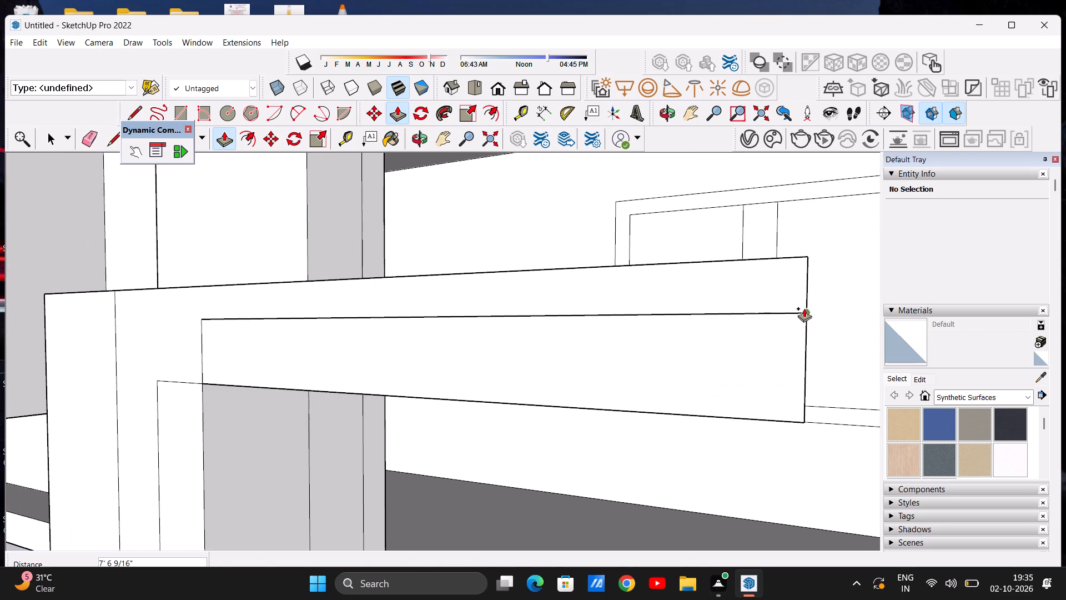
{"action": "left_click", "coordinate": [804, 308]}
{"action": "key", "text": "space"}
Examine the thickened beam and pillar block from the front and from above against the whole elevation.
{"action": "scroll", "coordinate": [595, 378], "scroll_direction": "down", "scroll_amount": 7}
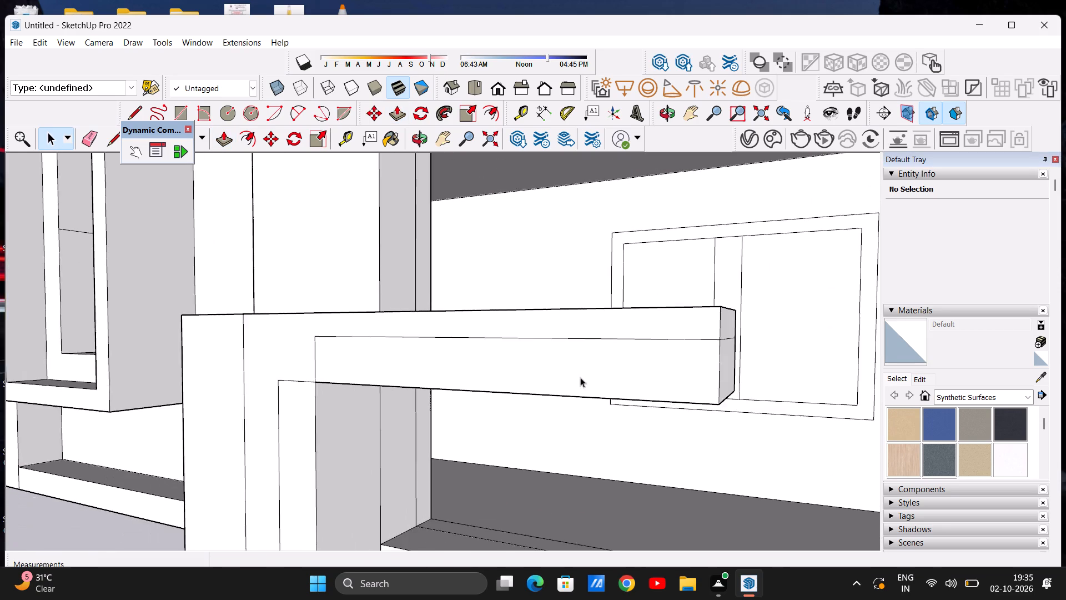
{"action": "scroll", "coordinate": [580, 377], "scroll_direction": "down", "scroll_amount": 12}
{"action": "middle_click_drag", "start_coordinate": [496, 398], "coordinate": [594, 405]}
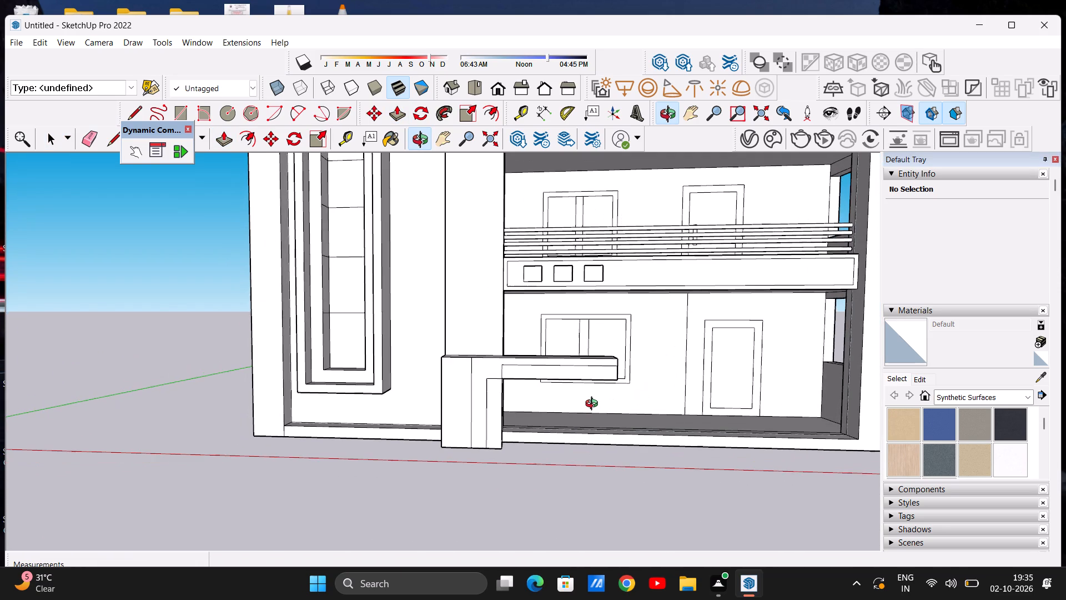
{"action": "middle_click_drag", "start_coordinate": [594, 405], "coordinate": [592, 398]}
{"action": "scroll", "coordinate": [570, 401], "scroll_direction": "down", "scroll_amount": 1}
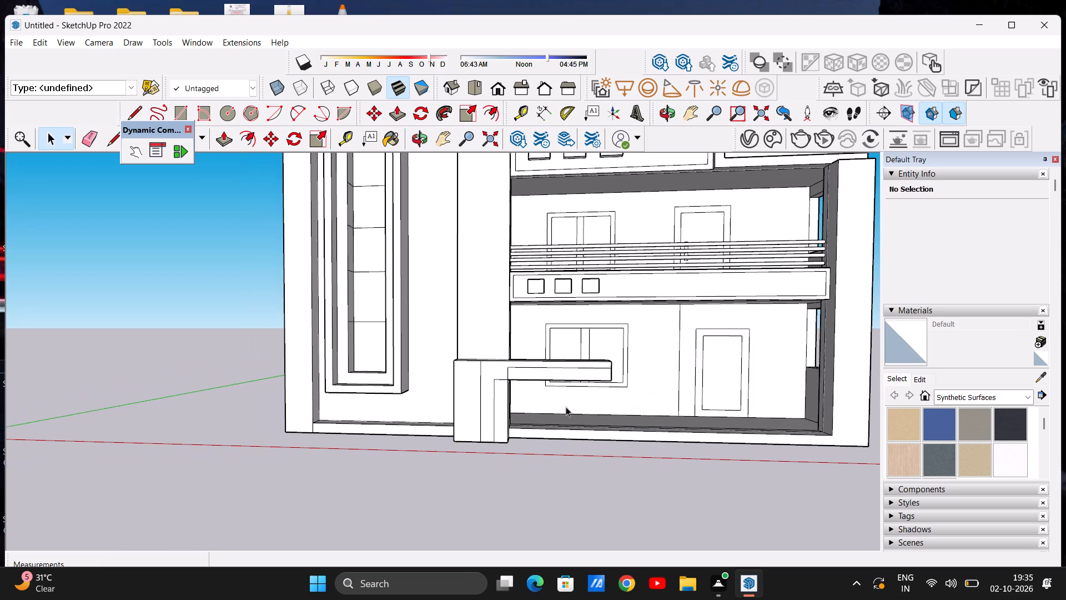
{"action": "scroll", "coordinate": [560, 433], "scroll_direction": "up", "scroll_amount": 5}
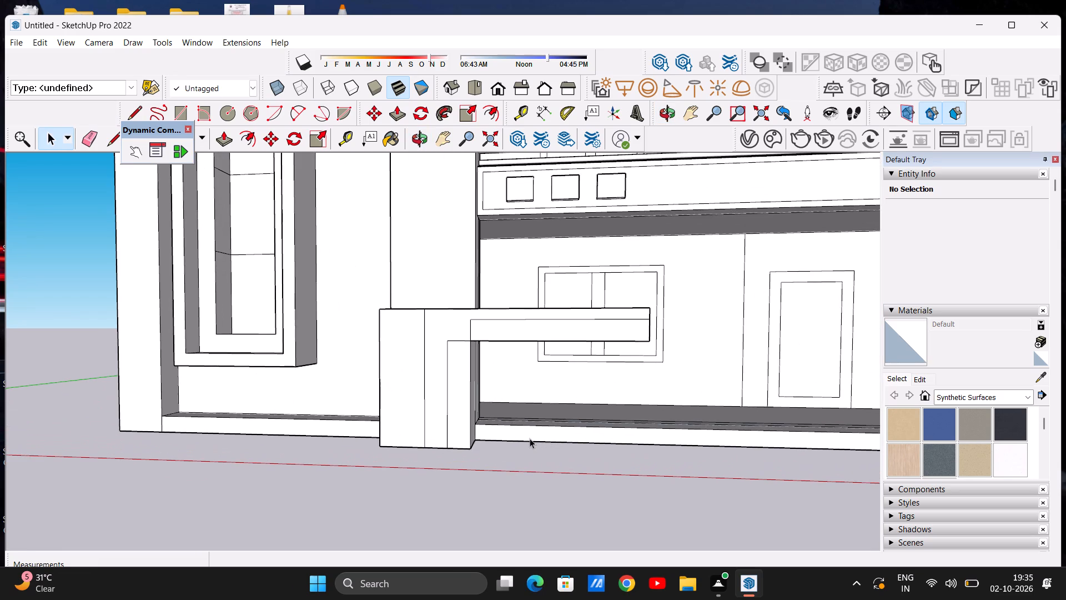
{"action": "scroll", "coordinate": [526, 442], "scroll_direction": "down", "scroll_amount": 9}
{"action": "middle_click_drag", "start_coordinate": [529, 436], "coordinate": [542, 547]}
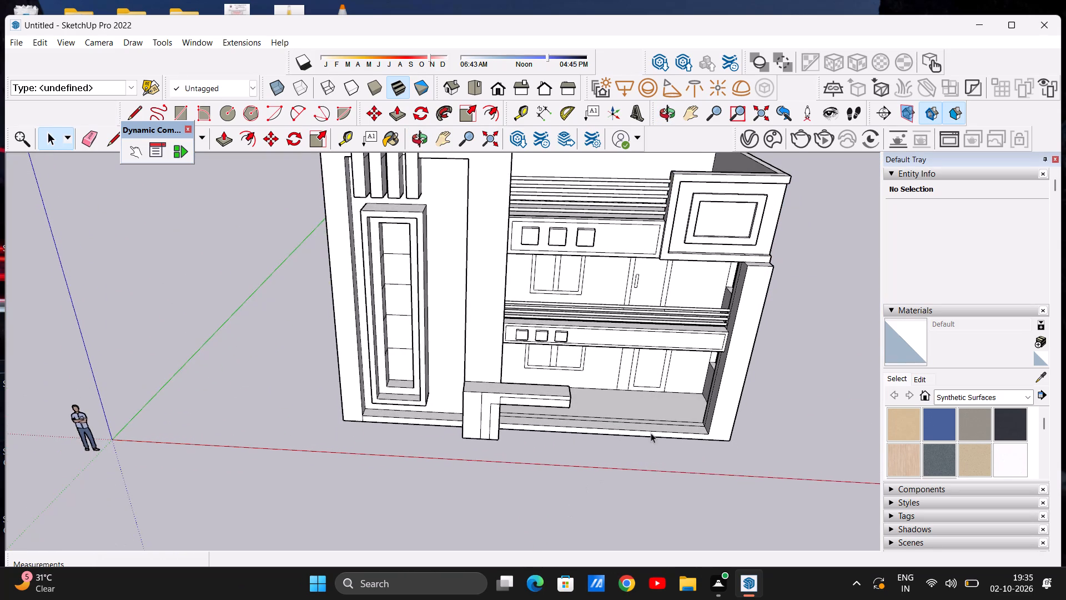
Draw a ground rectangle about 26' by 5' in front of the open bay, from the pillar block to the outer wall's corner.
{"action": "scroll", "coordinate": [683, 431], "scroll_direction": "up", "scroll_amount": 4}
{"action": "scroll", "coordinate": [684, 431], "scroll_direction": "down", "scroll_amount": 1}
{"action": "scroll", "coordinate": [684, 431], "scroll_direction": "up", "scroll_amount": 1}
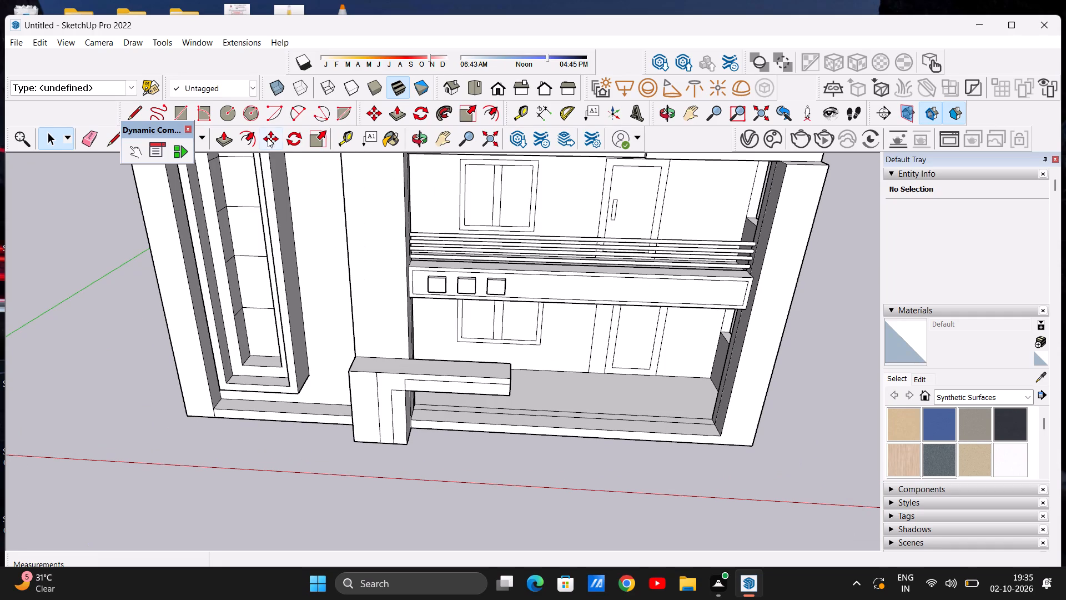
{"action": "left_click", "coordinate": [186, 110]}
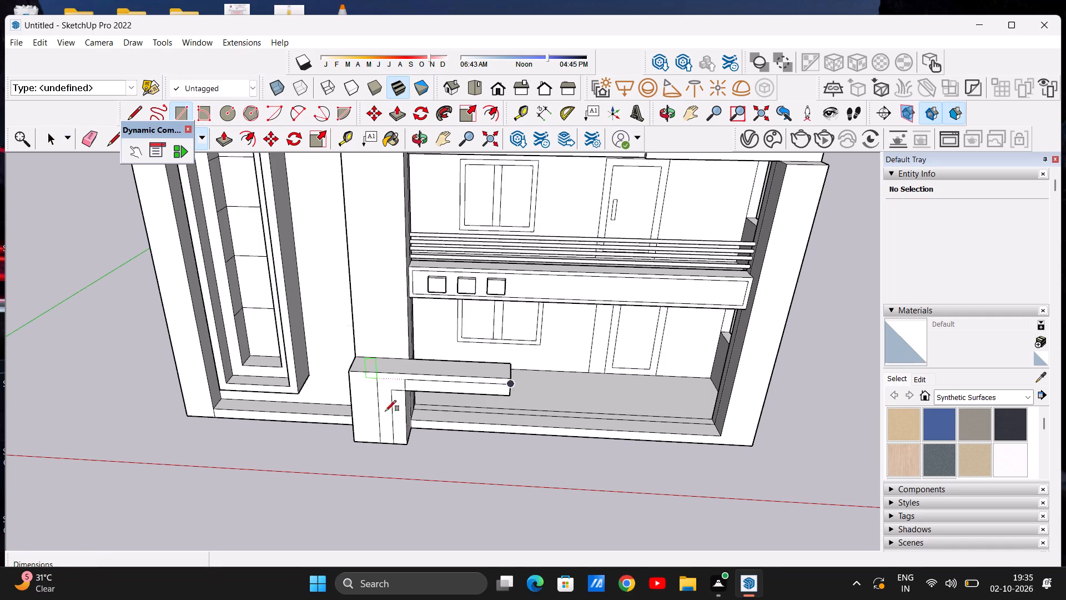
{"action": "left_click", "coordinate": [411, 429]}
{"action": "left_click", "coordinate": [752, 449]}
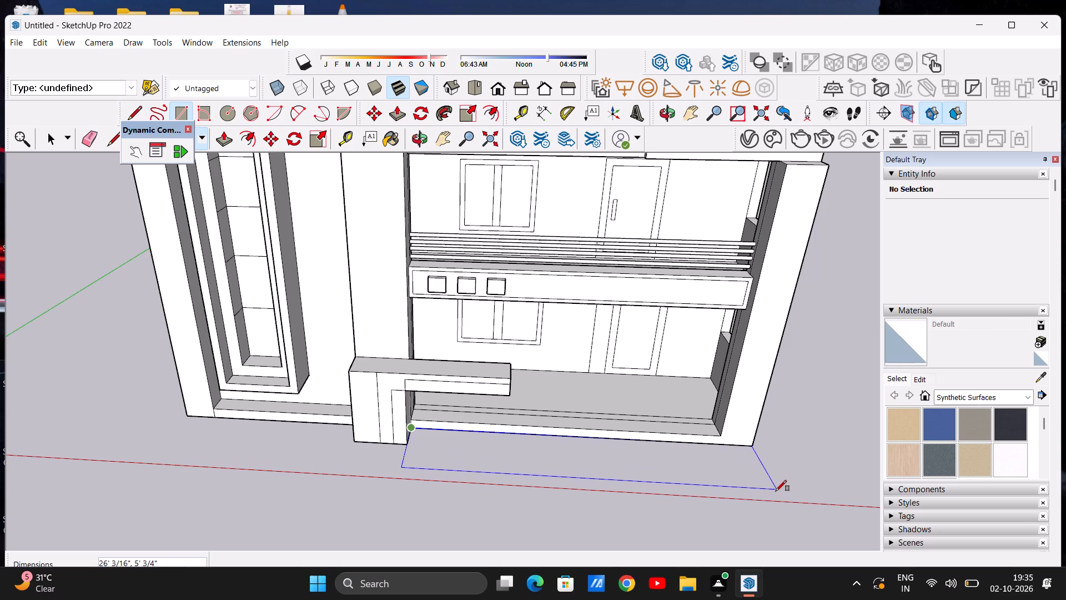
{"action": "left_click", "coordinate": [753, 447]}
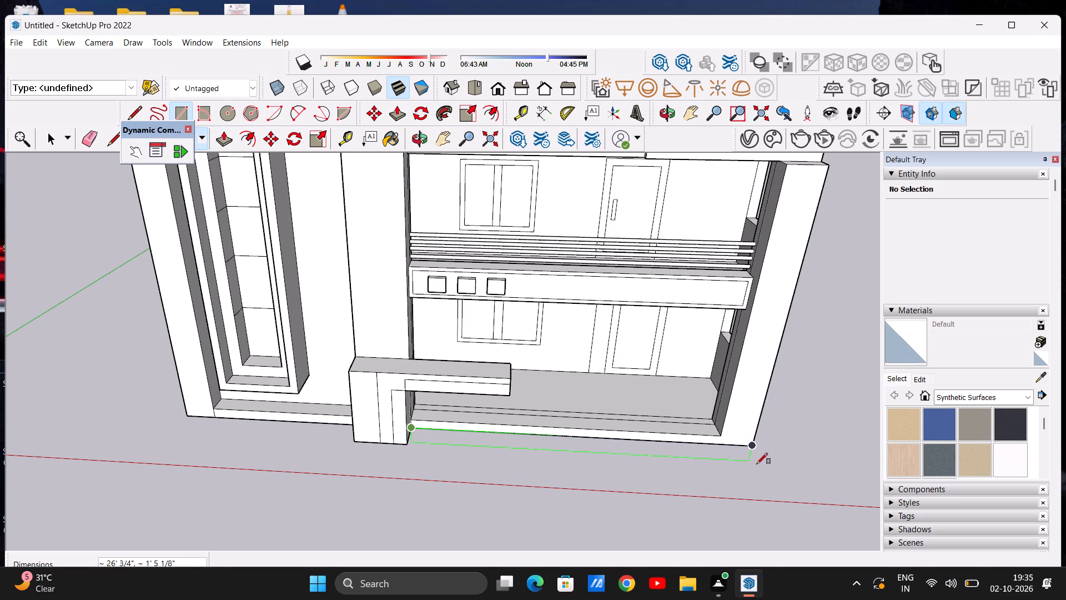
{"action": "left_click", "coordinate": [768, 491]}
{"action": "key", "text": "space"}
{"action": "scroll", "coordinate": [666, 416], "scroll_direction": "down", "scroll_amount": 12}
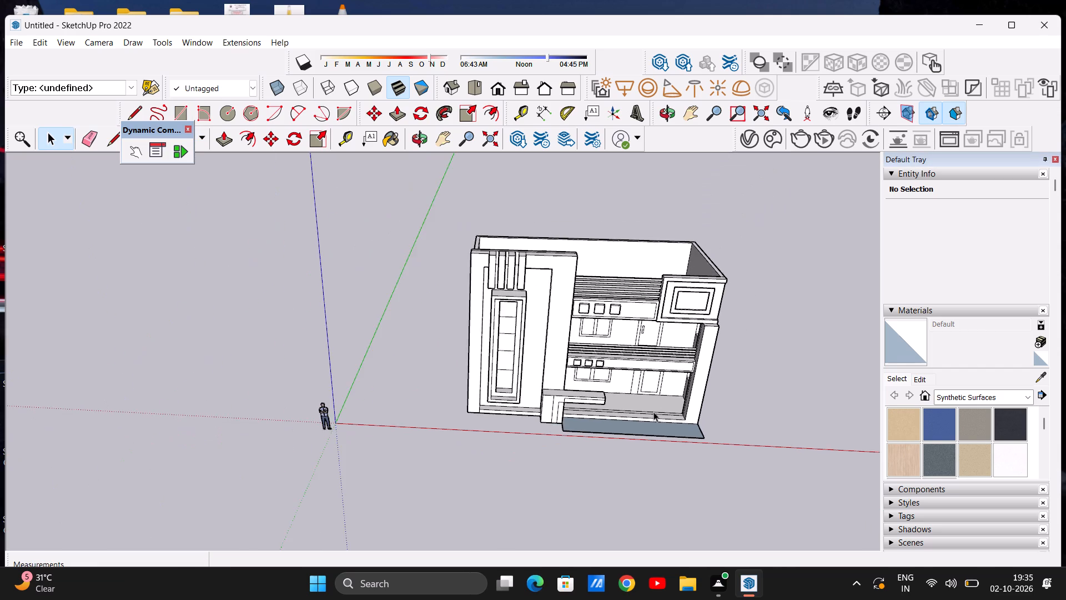
Move the whole house model, including the new ground rectangle, farther back from the red axis and away from the origin.
{"action": "middle_click_drag", "start_coordinate": [660, 428], "coordinate": [646, 379]}
{"action": "scroll", "coordinate": [761, 384], "scroll_direction": "up", "scroll_amount": 7}
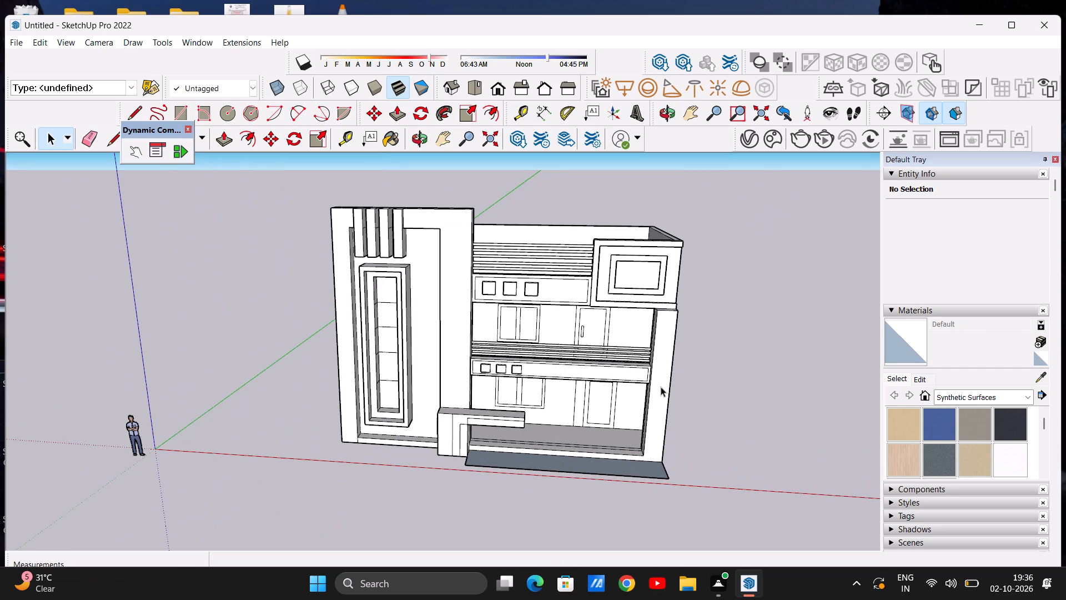
{"action": "triple_click", "coordinate": [661, 387]}
{"action": "double_click", "coordinate": [661, 387]}
{"action": "scroll", "coordinate": [606, 393], "scroll_direction": "down", "scroll_amount": 8}
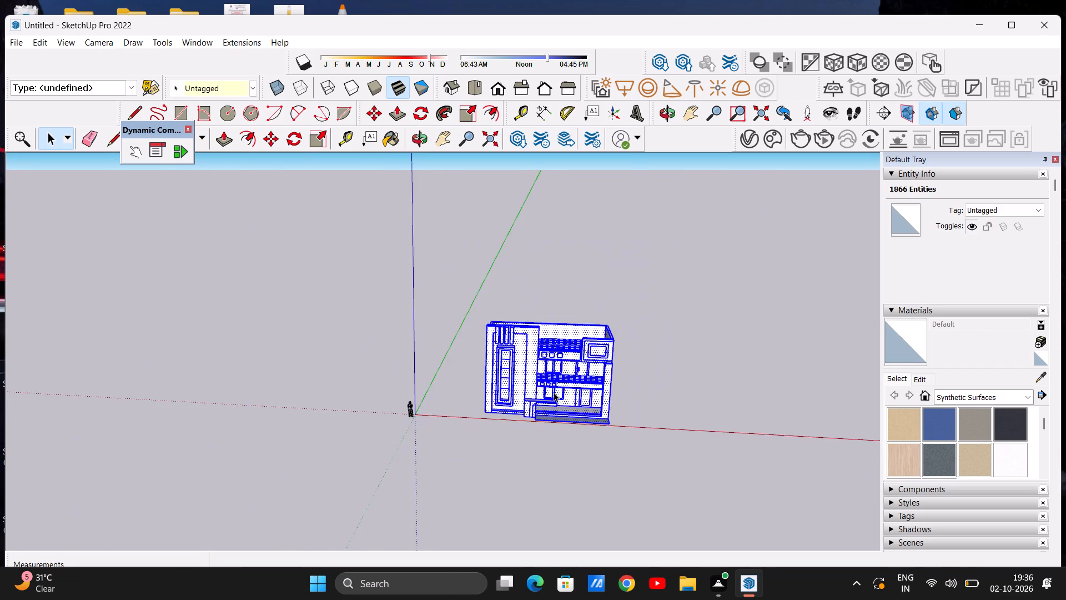
{"action": "scroll", "coordinate": [554, 392], "scroll_direction": "down", "scroll_amount": 3}
{"action": "scroll", "coordinate": [615, 378], "scroll_direction": "up", "scroll_amount": 10}
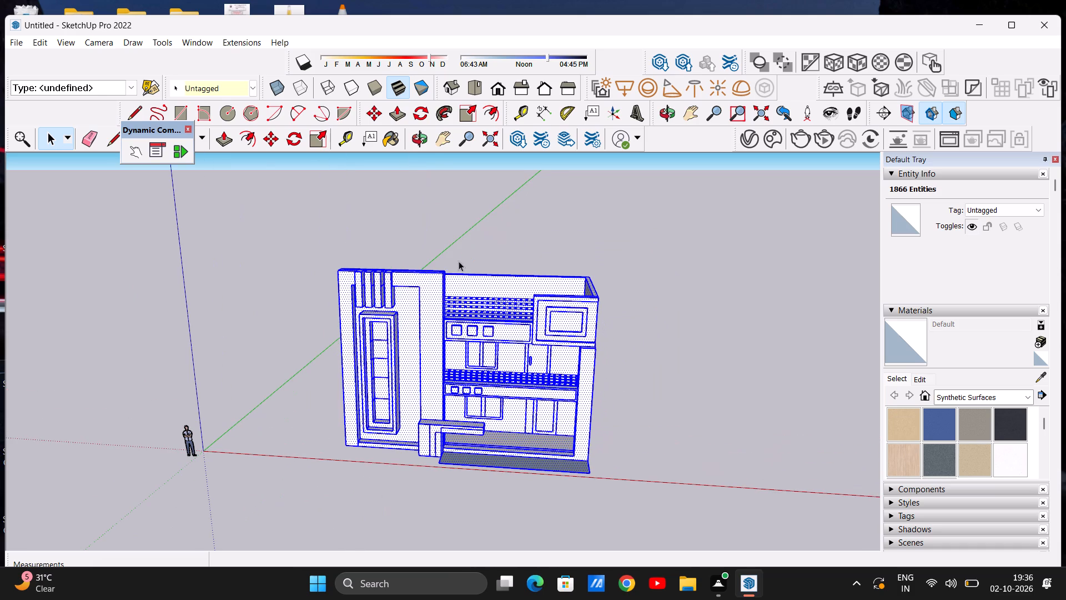
{"action": "left_click", "coordinate": [271, 139]}
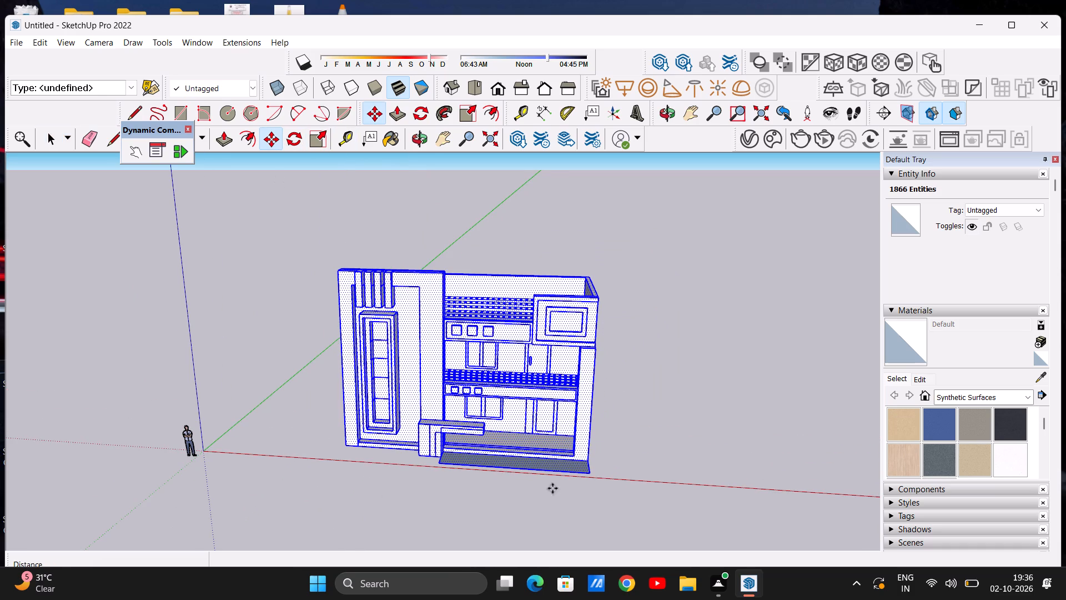
{"action": "left_click", "coordinate": [589, 457]}
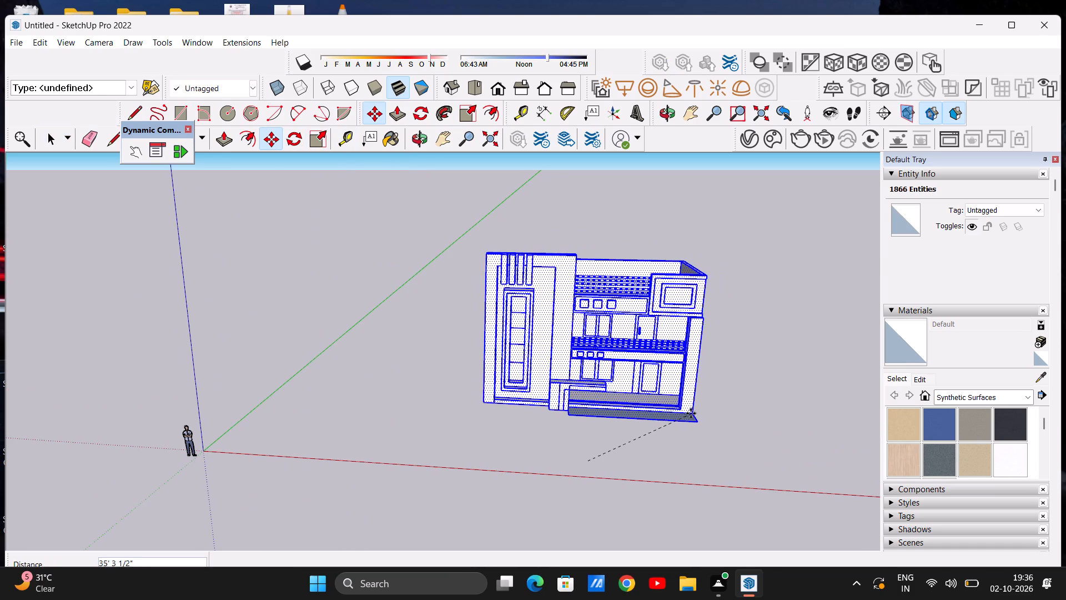
{"action": "left_click", "coordinate": [672, 416]}
{"action": "left_click", "coordinate": [722, 401]}
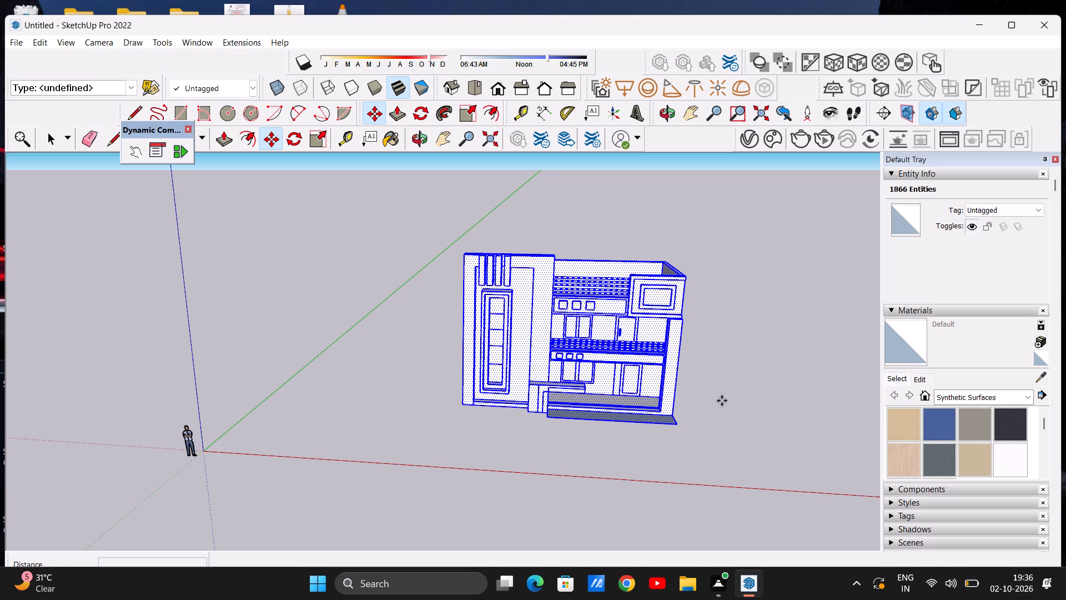
{"action": "key", "text": "space"}
{"action": "left_click", "coordinate": [716, 398]}
Examine the ground rectangle and the pillar block with its beam from above, from the front and at an angle.
{"action": "middle_click_drag", "start_coordinate": [617, 431], "coordinate": [613, 556]}
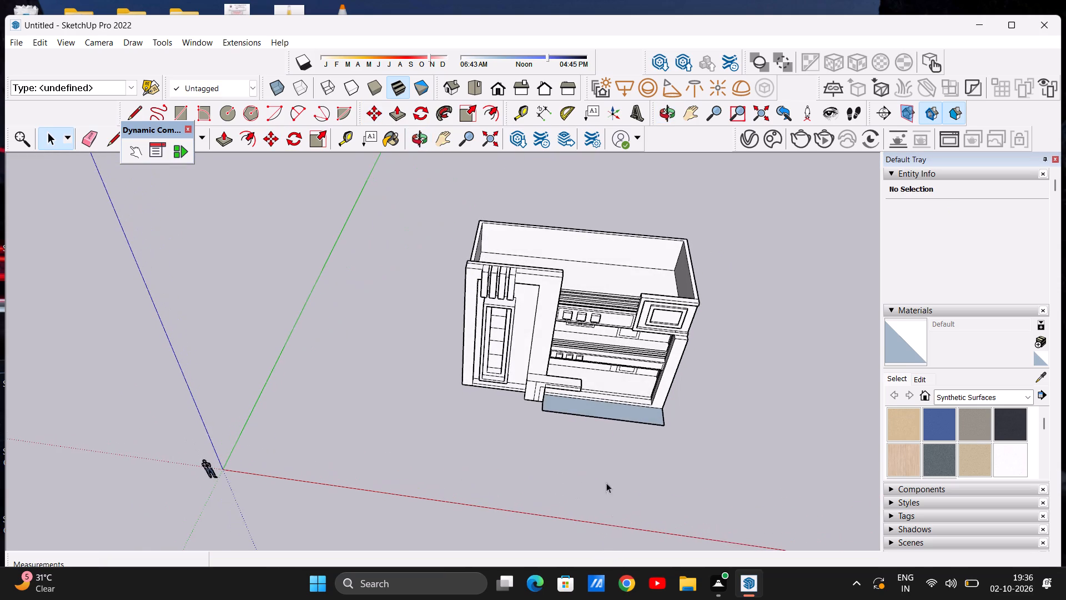
{"action": "scroll", "coordinate": [598, 402], "scroll_direction": "up", "scroll_amount": 4}
{"action": "scroll", "coordinate": [598, 402], "scroll_direction": "down", "scroll_amount": 1}
{"action": "scroll", "coordinate": [598, 402], "scroll_direction": "up", "scroll_amount": 9}
{"action": "scroll", "coordinate": [484, 417], "scroll_direction": "down", "scroll_amount": 3}
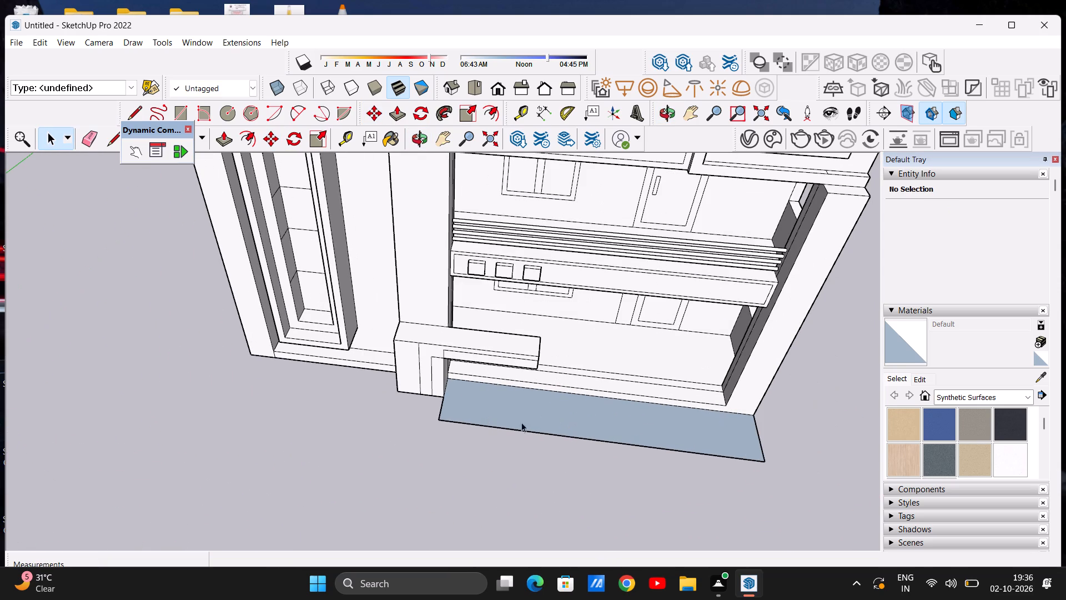
{"action": "left_click", "coordinate": [478, 88]}
{"action": "scroll", "coordinate": [487, 514], "scroll_direction": "up", "scroll_amount": 2}
{"action": "middle_click_drag", "start_coordinate": [484, 509], "coordinate": [501, 429]}
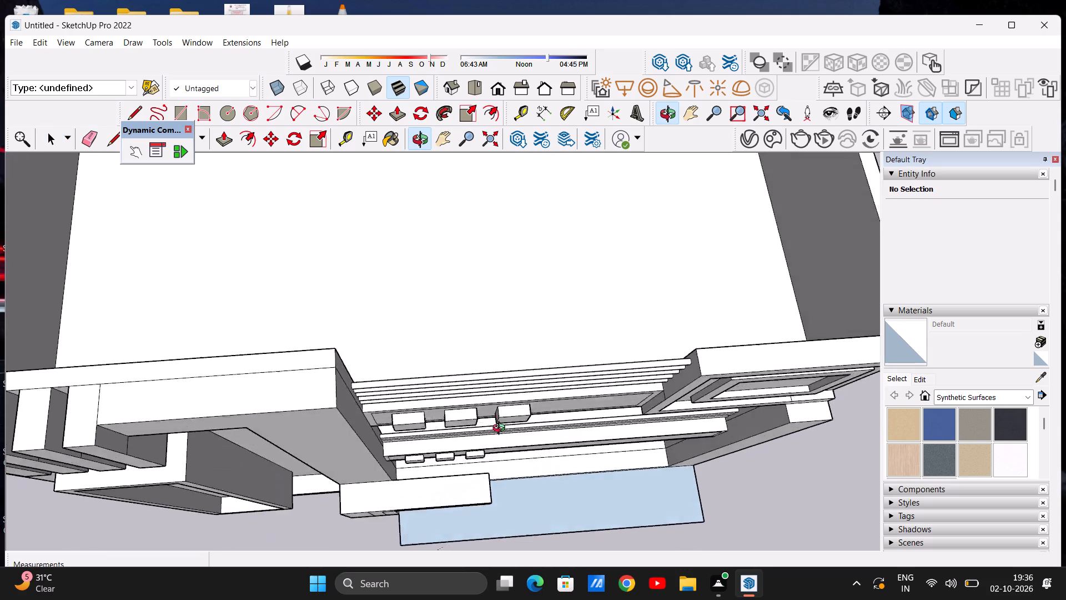
{"action": "middle_click_drag", "start_coordinate": [501, 429], "coordinate": [513, 387]}
{"action": "middle_click_drag", "start_coordinate": [596, 531], "coordinate": [525, 379]}
{"action": "scroll", "coordinate": [589, 377], "scroll_direction": "down", "scroll_amount": 13}
{"action": "middle_click_drag", "start_coordinate": [562, 501], "coordinate": [564, 495]}
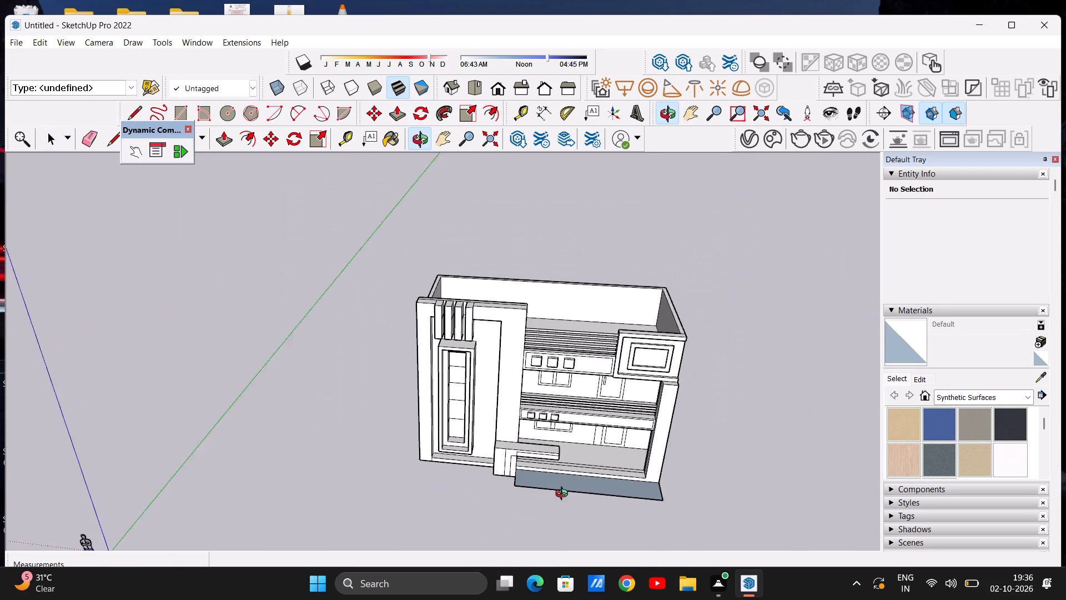
{"action": "middle_click_drag", "start_coordinate": [564, 495], "coordinate": [580, 507]}
{"action": "scroll", "coordinate": [592, 477], "scroll_direction": "up", "scroll_amount": 11}
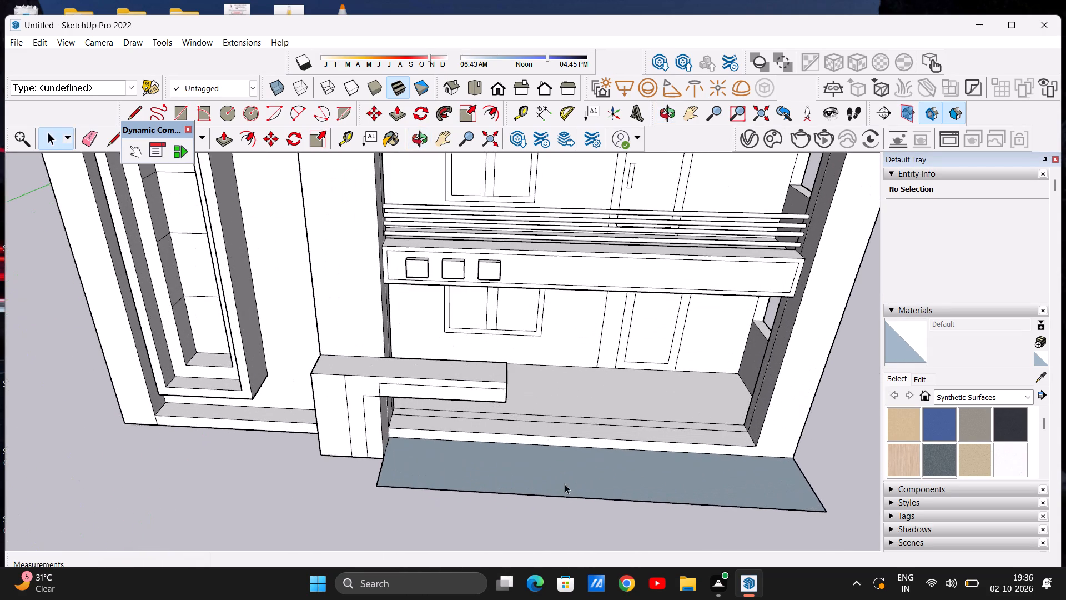
{"action": "middle_click_drag", "start_coordinate": [532, 481], "coordinate": [550, 402]}
{"action": "middle_click_drag", "start_coordinate": [546, 399], "coordinate": [453, 374]}
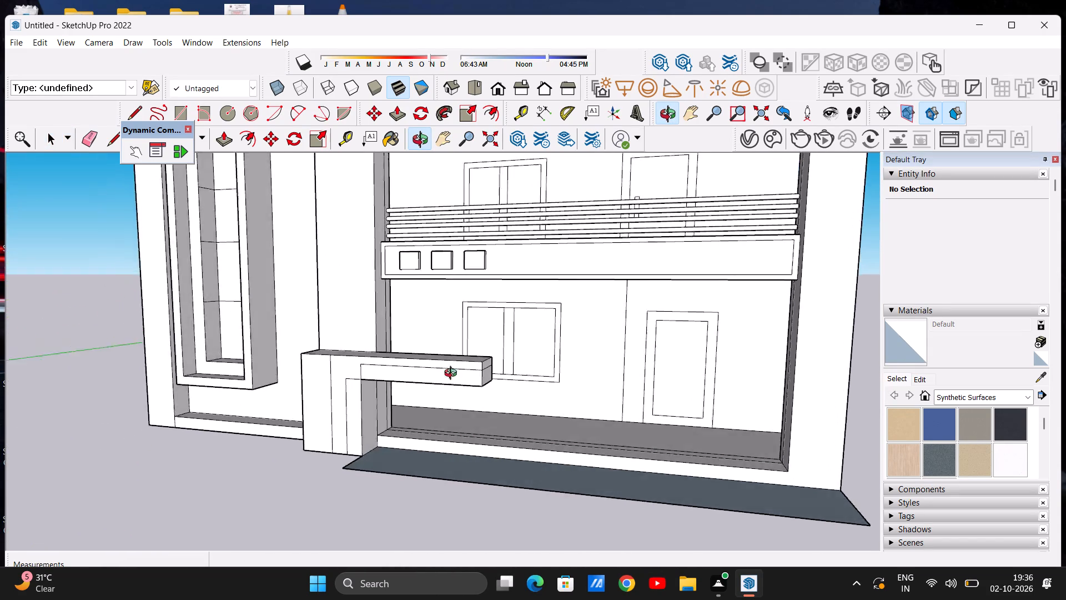
{"action": "middle_click_drag", "start_coordinate": [453, 374], "coordinate": [420, 378]}
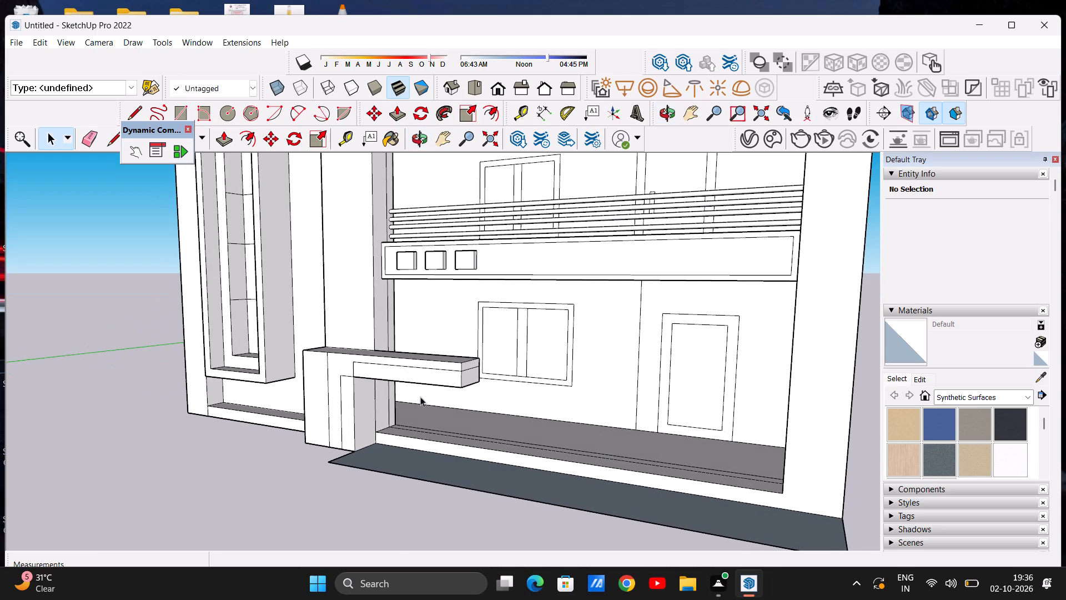
{"action": "middle_click_drag", "start_coordinate": [455, 445], "coordinate": [584, 482]}
Draw a vertical line about 4' 9" down from the lower front corner of the beam's free end to the ground rectangle.
{"action": "scroll", "coordinate": [540, 432], "scroll_direction": "up", "scroll_amount": 2}
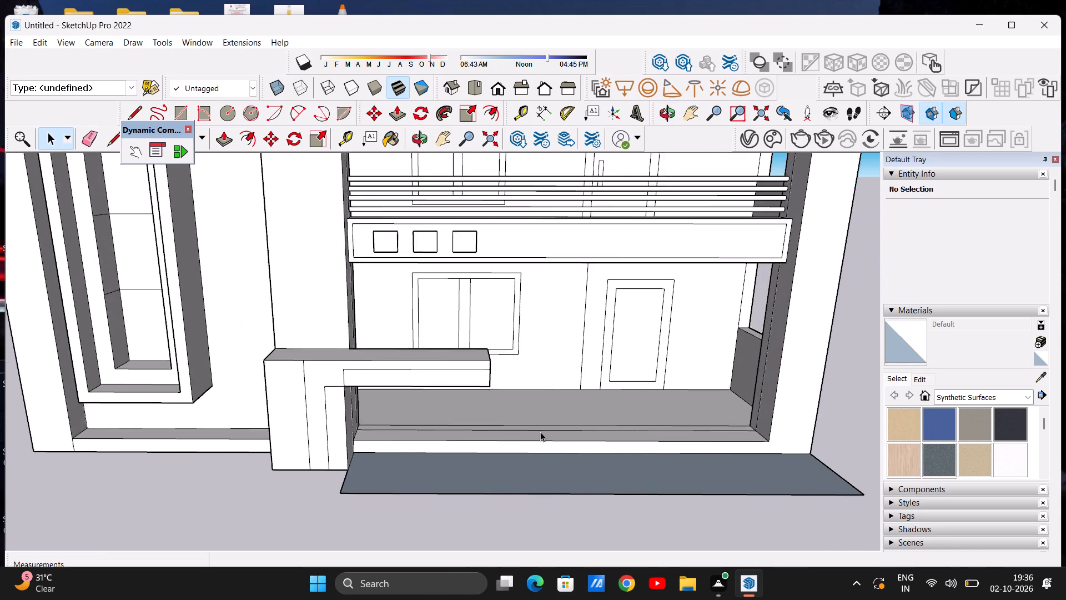
{"action": "scroll", "coordinate": [540, 432], "scroll_direction": "up", "scroll_amount": 4}
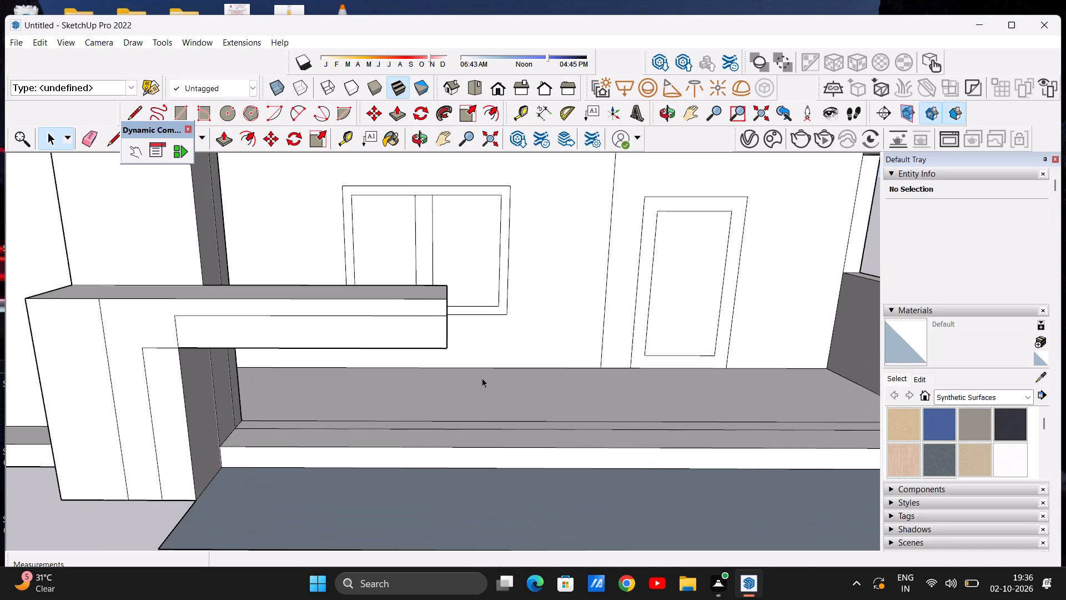
{"action": "key", "text": "l"}
{"action": "left_click", "coordinate": [445, 350]}
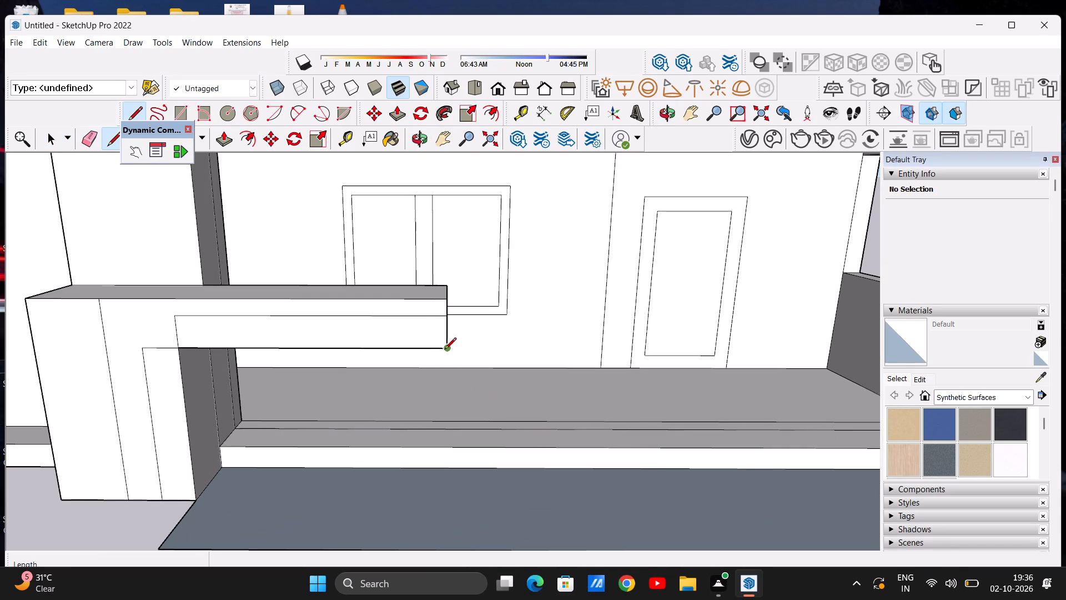
{"action": "left_click", "coordinate": [447, 498]}
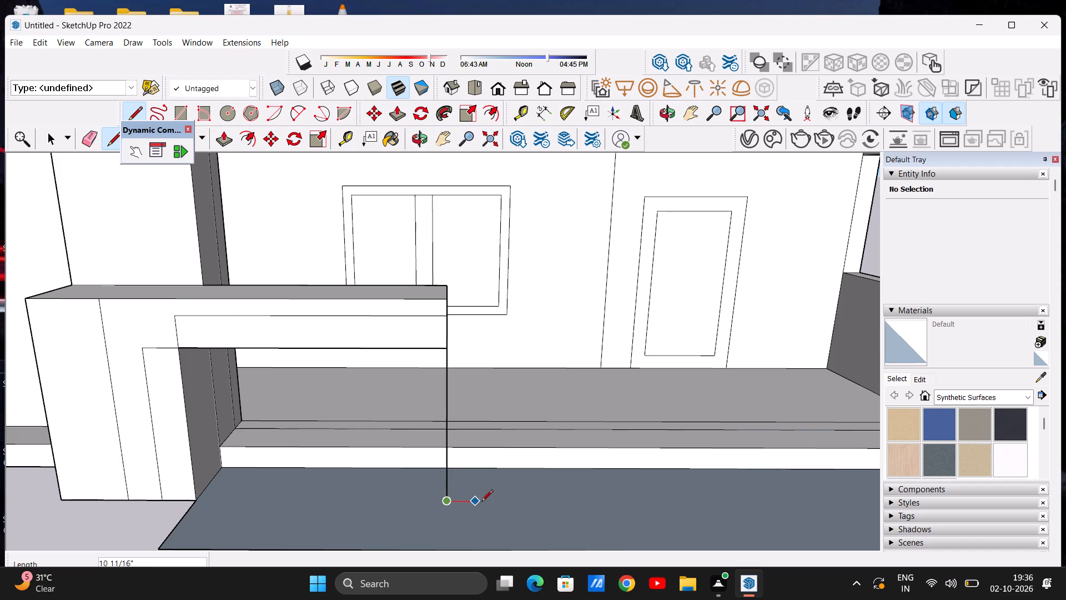
From the vertical line's foot, outline a small four-sided area about 1' 11" wide on the ground rectangle, closing it along the house base.
{"action": "left_click", "coordinate": [512, 503]}
{"action": "left_click", "coordinate": [504, 467]}
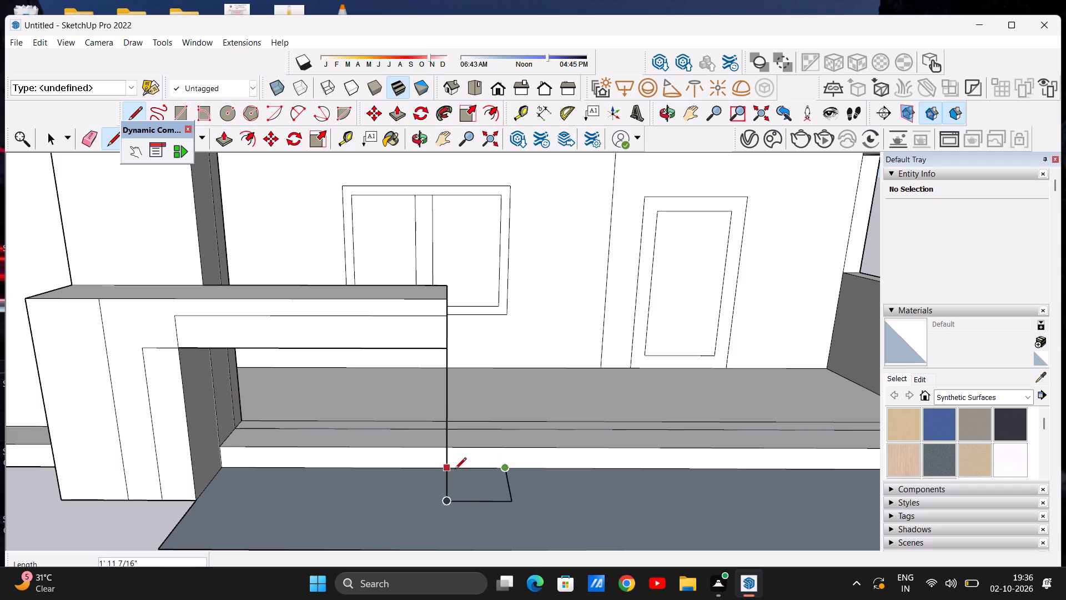
{"action": "scroll", "coordinate": [468, 469], "scroll_direction": "up", "scroll_amount": 13}
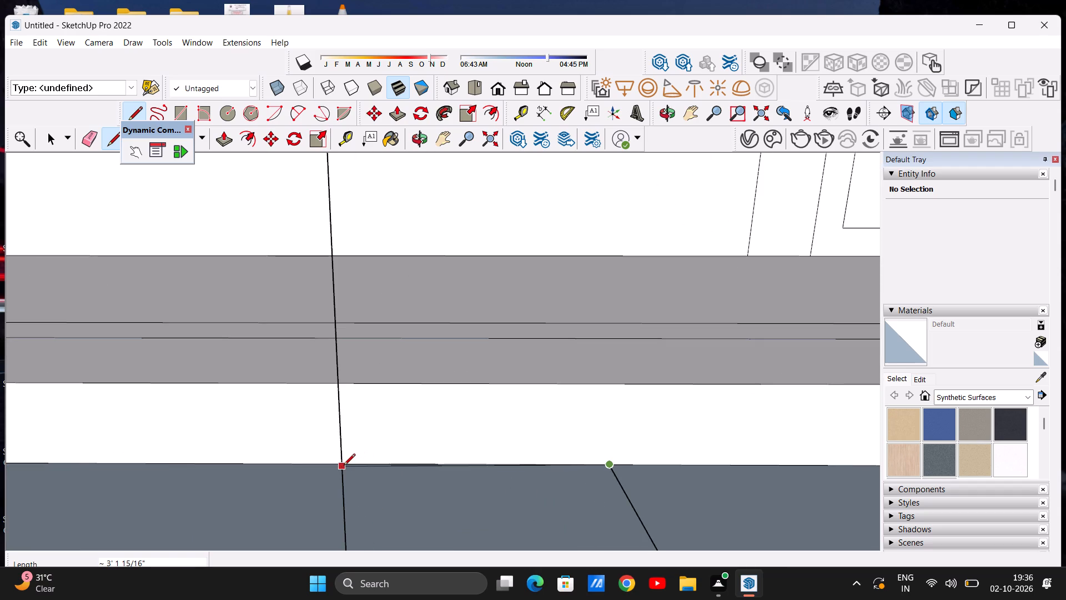
{"action": "left_click", "coordinate": [342, 466]}
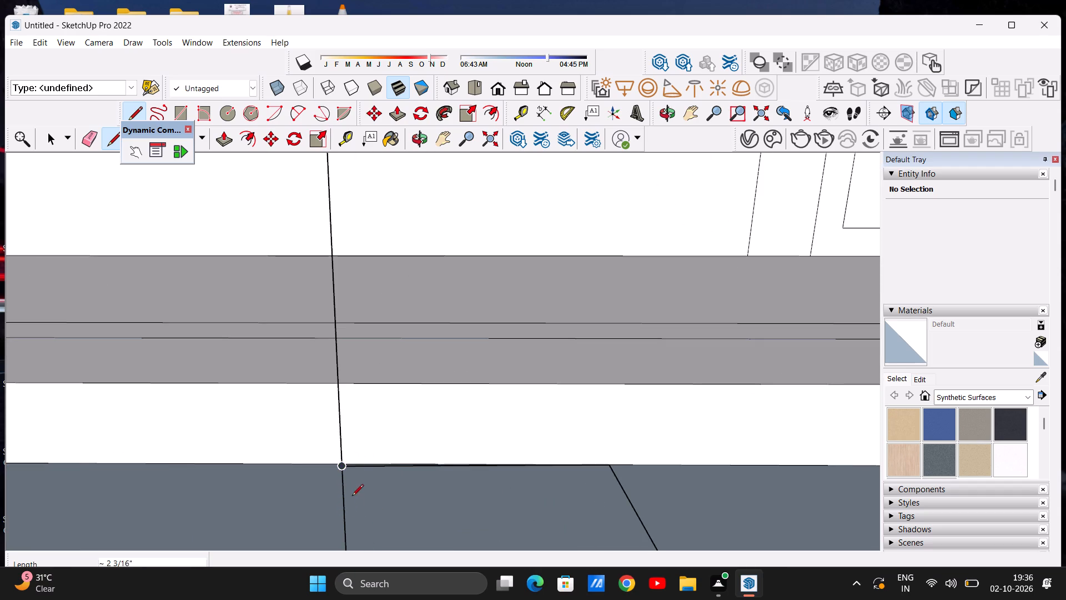
{"action": "scroll", "coordinate": [352, 492], "scroll_direction": "down", "scroll_amount": 5}
{"action": "key", "text": "space"}
{"action": "scroll", "coordinate": [393, 496], "scroll_direction": "down", "scroll_amount": 14}
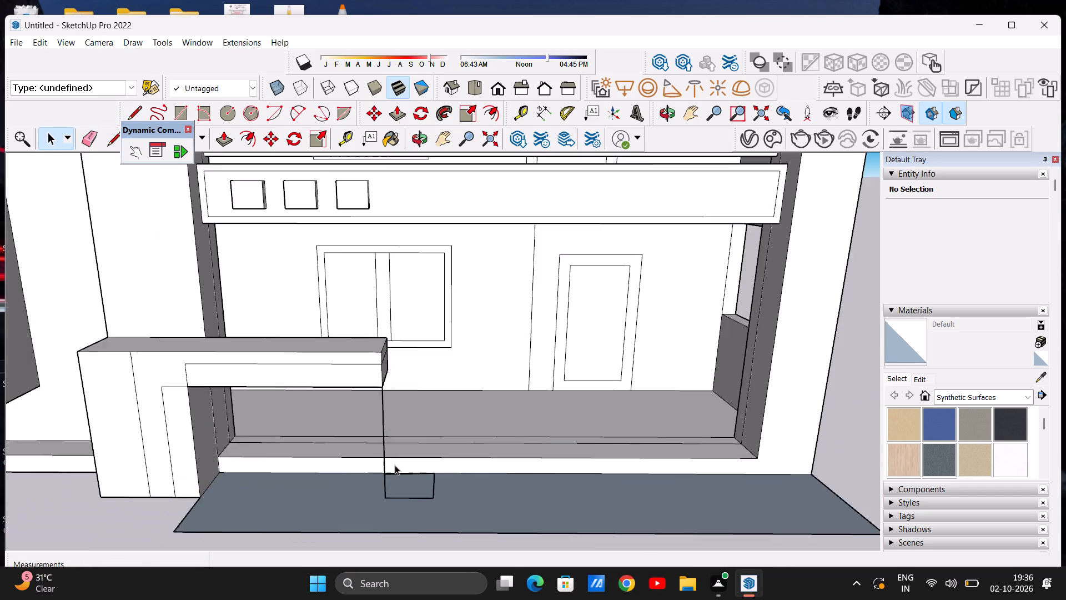
Erase the vertical line between the beam's free end and the small ground outline.
{"action": "scroll", "coordinate": [395, 465], "scroll_direction": "down", "scroll_amount": 4}
{"action": "scroll", "coordinate": [396, 472], "scroll_direction": "up", "scroll_amount": 8}
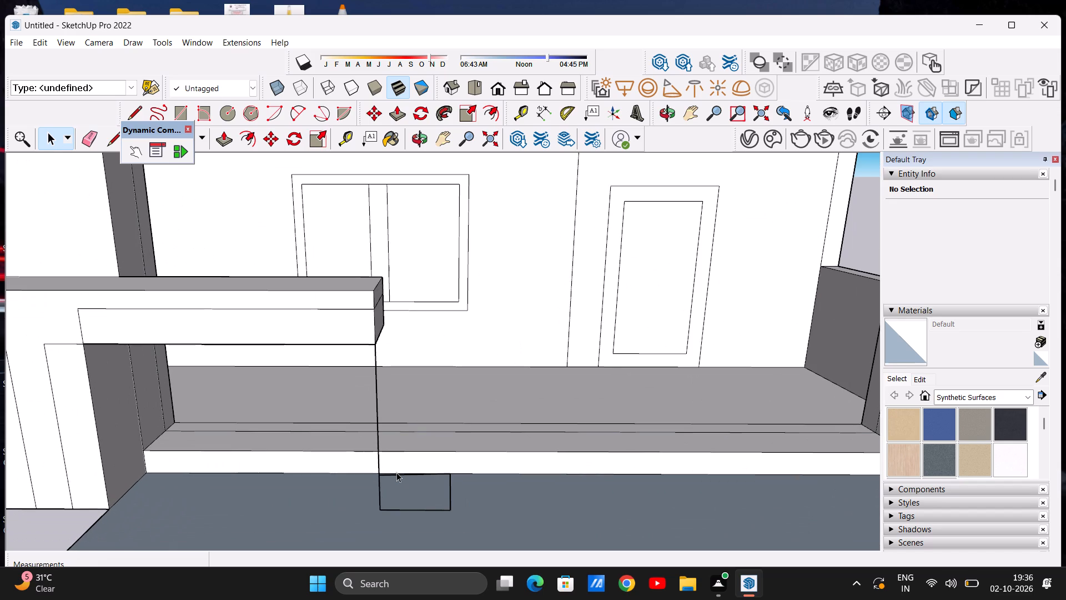
{"action": "key", "text": "e"}
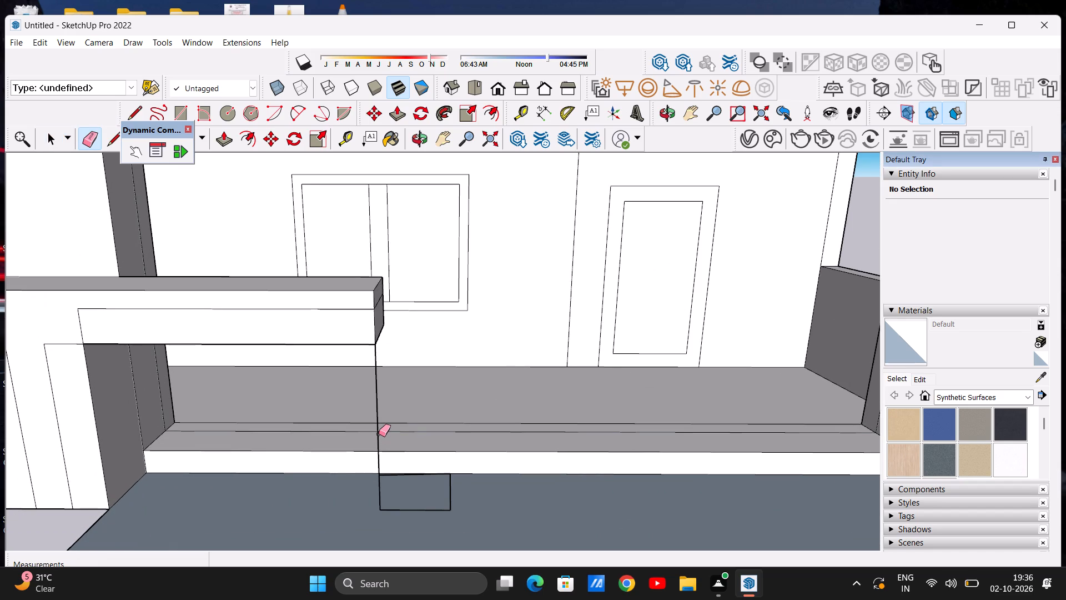
{"action": "left_click", "coordinate": [379, 434]}
{"action": "scroll", "coordinate": [400, 502], "scroll_direction": "up", "scroll_amount": 6}
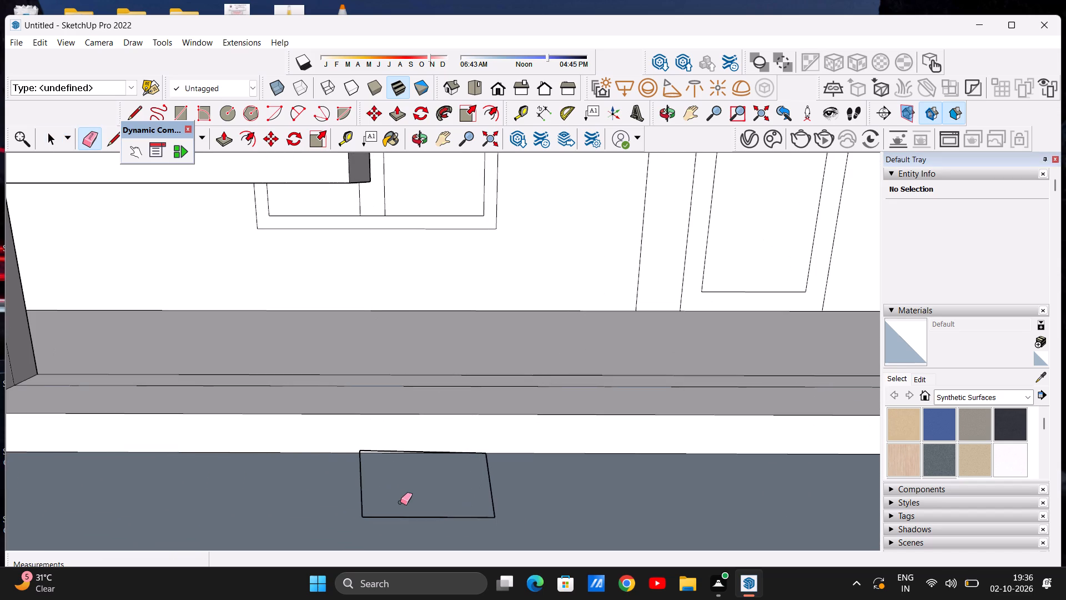
{"action": "key", "text": "space"}
Erase the skewed back edge of the small ground outline beside the house base.
{"action": "scroll", "coordinate": [373, 464], "scroll_direction": "up", "scroll_amount": 11}
{"action": "scroll", "coordinate": [380, 459], "scroll_direction": "down", "scroll_amount": 9}
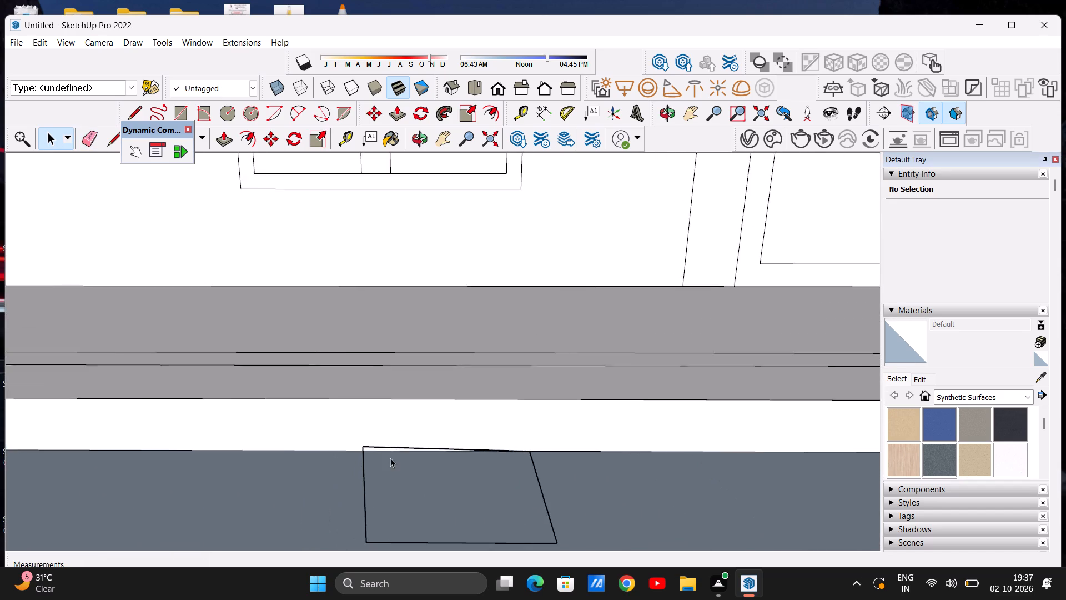
{"action": "scroll", "coordinate": [390, 458], "scroll_direction": "down", "scroll_amount": 2}
{"action": "scroll", "coordinate": [406, 438], "scroll_direction": "up", "scroll_amount": 10}
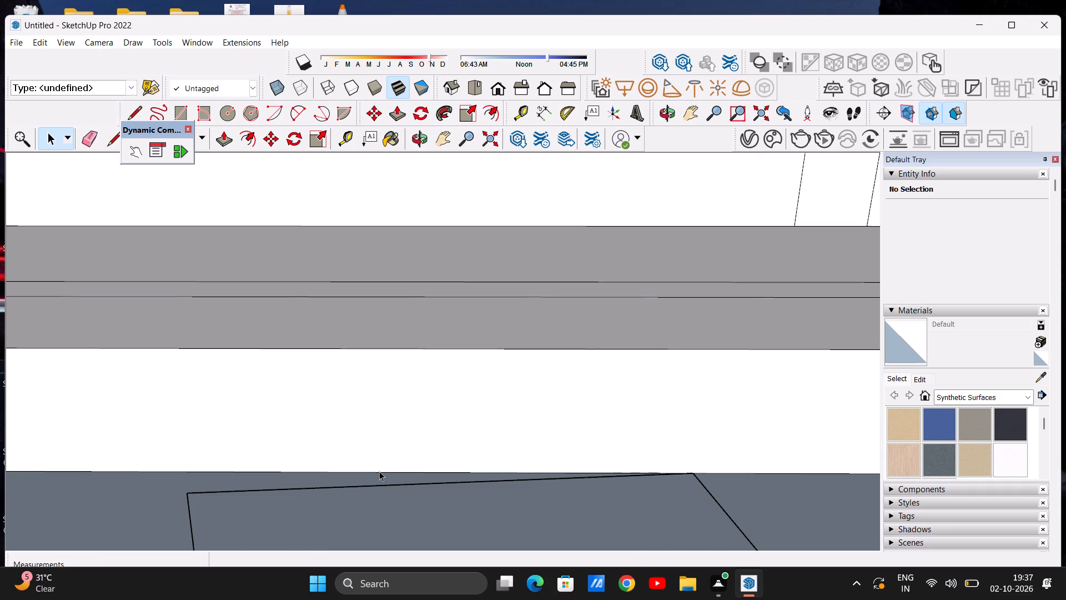
{"action": "key", "text": "e"}
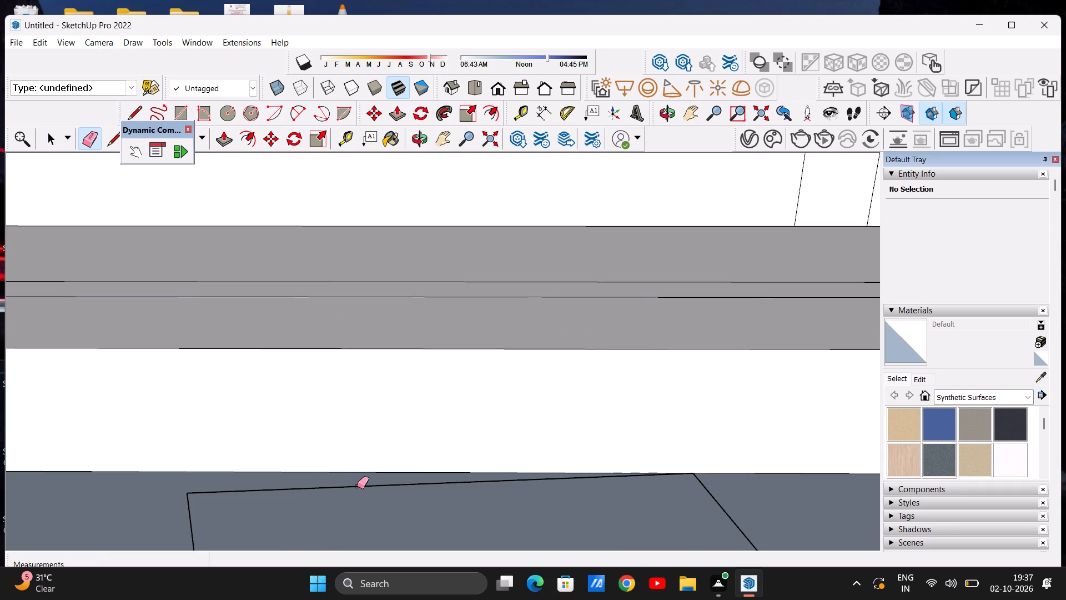
{"action": "left_click", "coordinate": [357, 486]}
{"action": "key", "text": "space"}
{"action": "scroll", "coordinate": [390, 501], "scroll_direction": "down", "scroll_amount": 3}
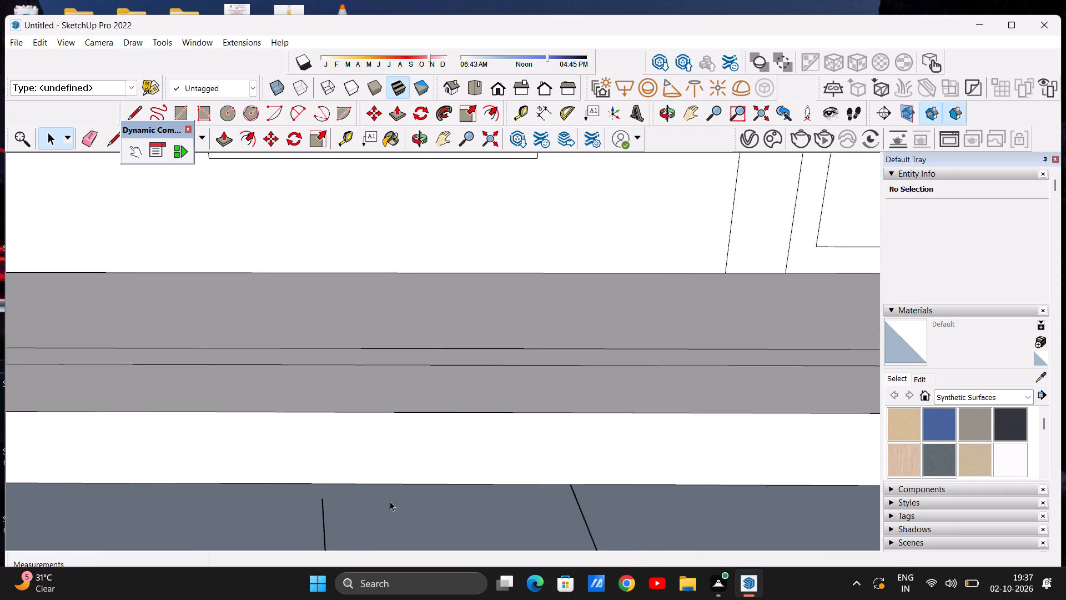
Erase the small ground outline's side edge nearest the pillar block, which overshoots the house base.
{"action": "scroll", "coordinate": [390, 501], "scroll_direction": "down", "scroll_amount": 14}
{"action": "scroll", "coordinate": [398, 515], "scroll_direction": "up", "scroll_amount": 7}
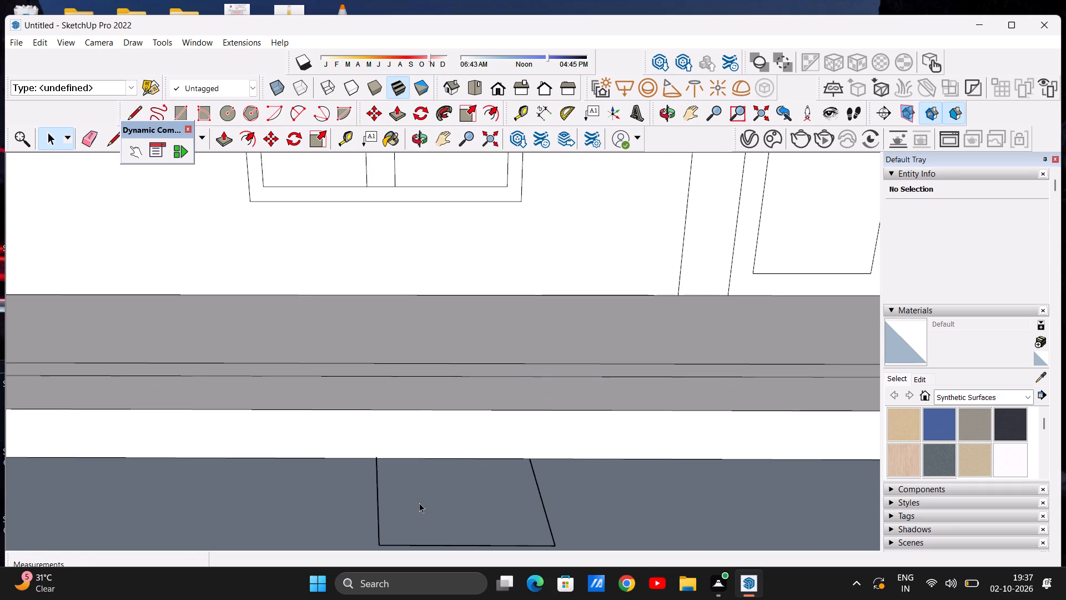
{"action": "scroll", "coordinate": [419, 503], "scroll_direction": "up", "scroll_amount": 4}
{"action": "key", "text": "e"}
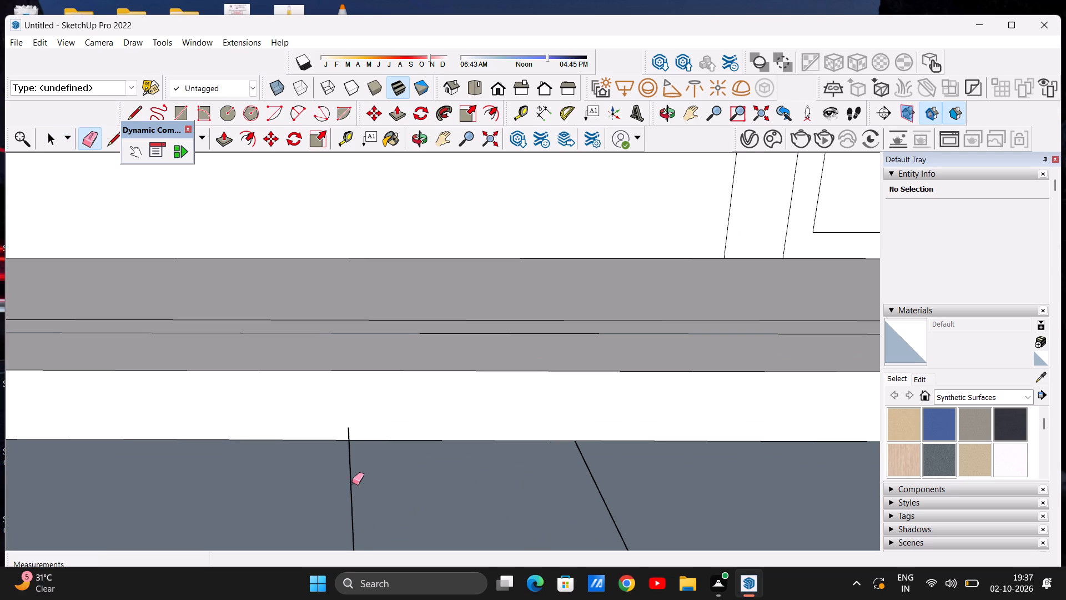
{"action": "left_click", "coordinate": [350, 479]}
{"action": "key", "text": "space"}
Redraw the small ground outline's side edge about 2' 3" long from its front corner to the house base, closing the outline.
{"action": "scroll", "coordinate": [435, 532], "scroll_direction": "down", "scroll_amount": 6}
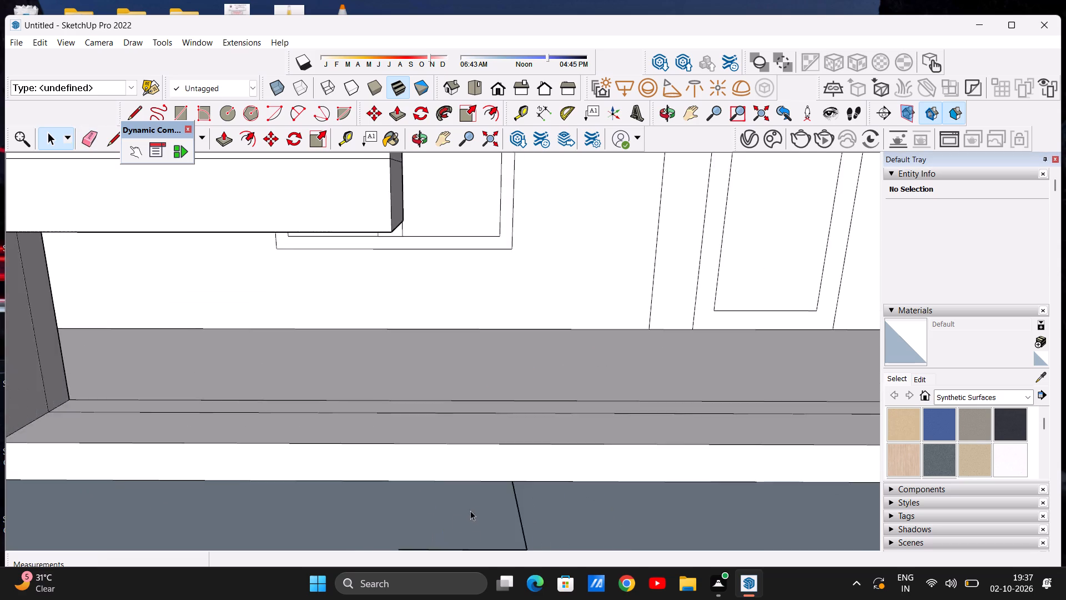
{"action": "scroll", "coordinate": [470, 511], "scroll_direction": "down", "scroll_amount": 14}
{"action": "scroll", "coordinate": [482, 500], "scroll_direction": "up", "scroll_amount": 12}
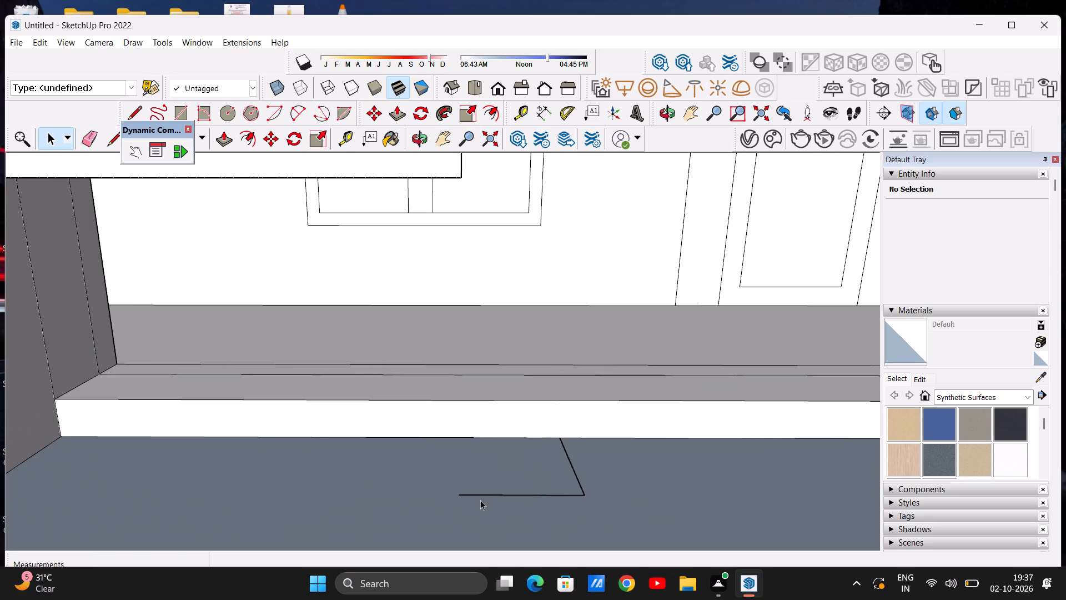
{"action": "key", "text": "l"}
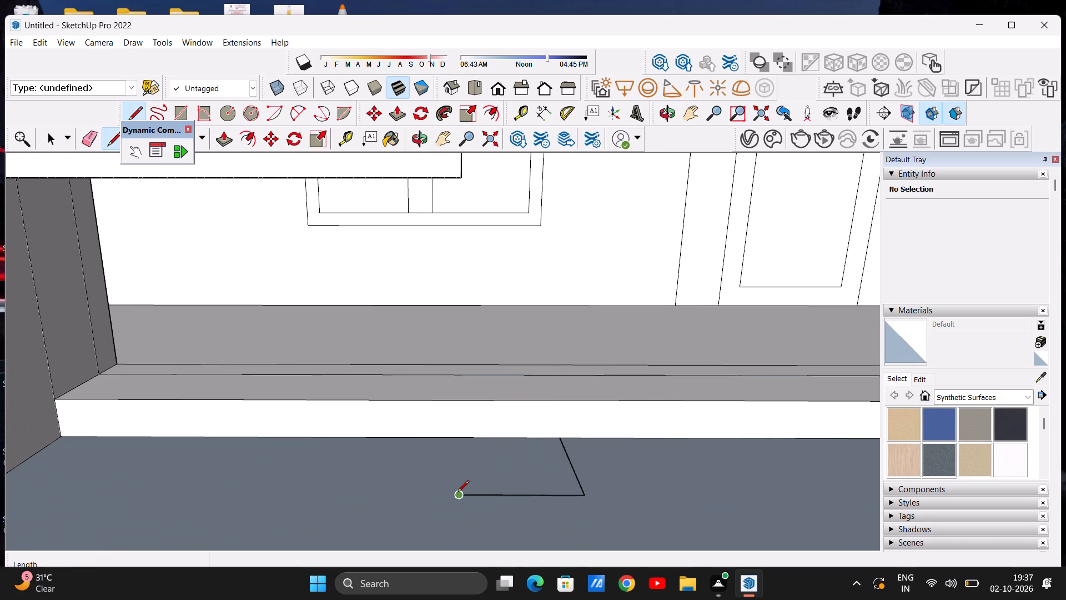
{"action": "left_click", "coordinate": [457, 493]}
{"action": "left_click", "coordinate": [454, 443]}
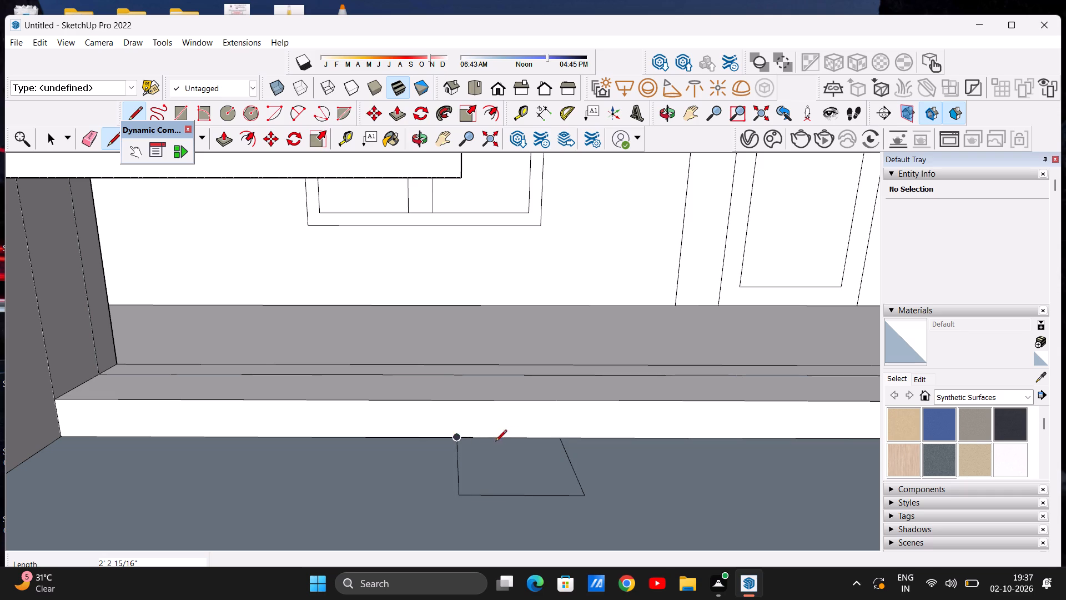
{"action": "left_click", "coordinate": [554, 441]}
{"action": "key", "text": "space"}
Push/Pull the small ground outline up about 7' 1" to form a post at the beam's free end.
{"action": "middle_click_drag", "start_coordinate": [461, 515], "coordinate": [461, 564]}
{"action": "scroll", "coordinate": [460, 524], "scroll_direction": "down", "scroll_amount": 1}
{"action": "scroll", "coordinate": [479, 477], "scroll_direction": "down", "scroll_amount": 15}
{"action": "scroll", "coordinate": [492, 462], "scroll_direction": "up", "scroll_amount": 6}
{"action": "key", "text": "p"}
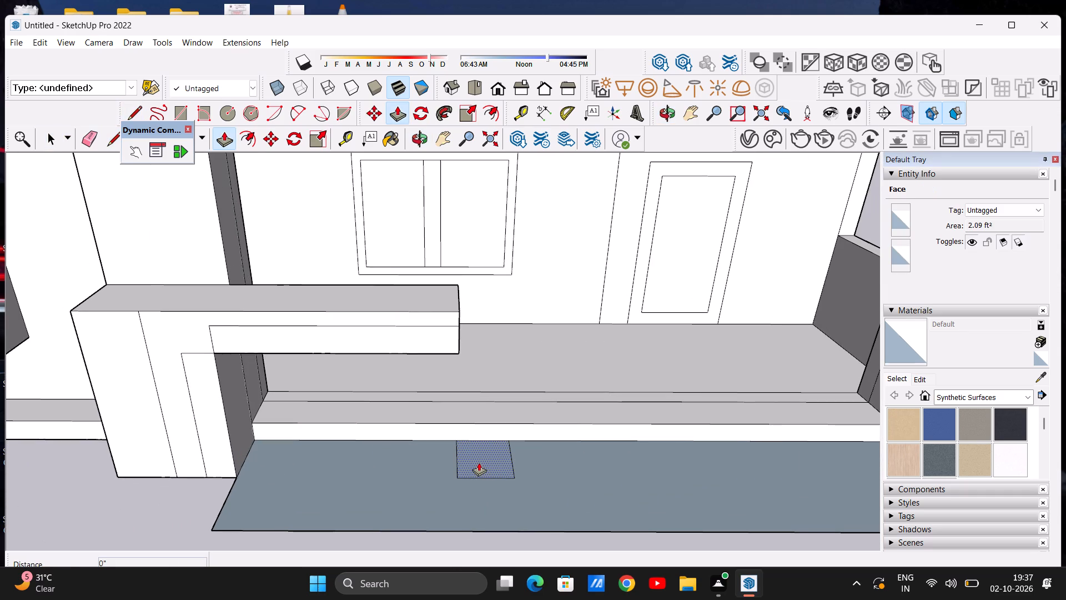
{"action": "left_click", "coordinate": [479, 462]}
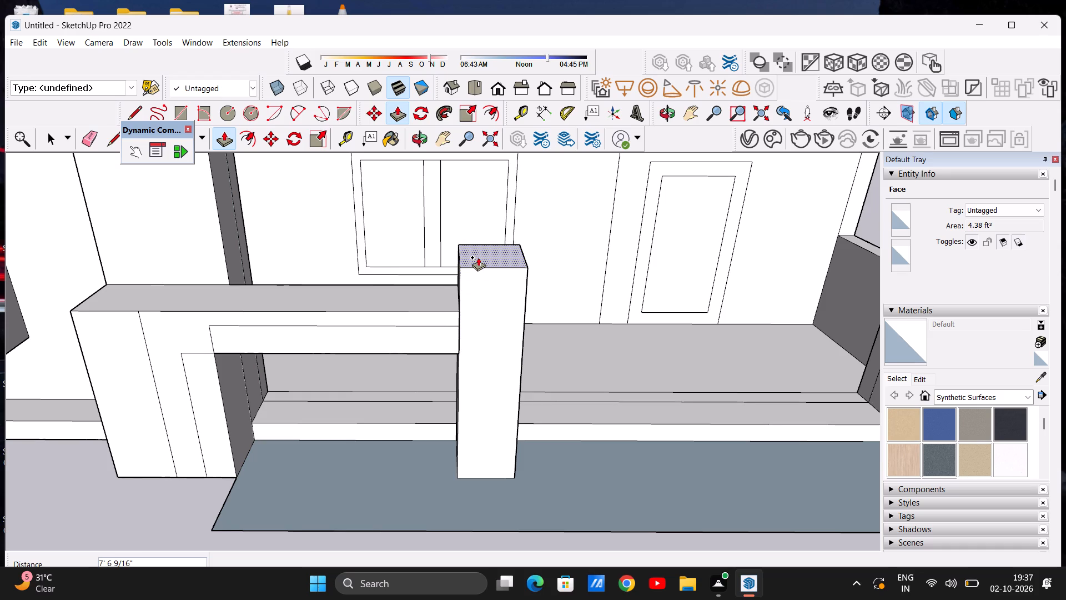
{"action": "left_click", "coordinate": [477, 272]}
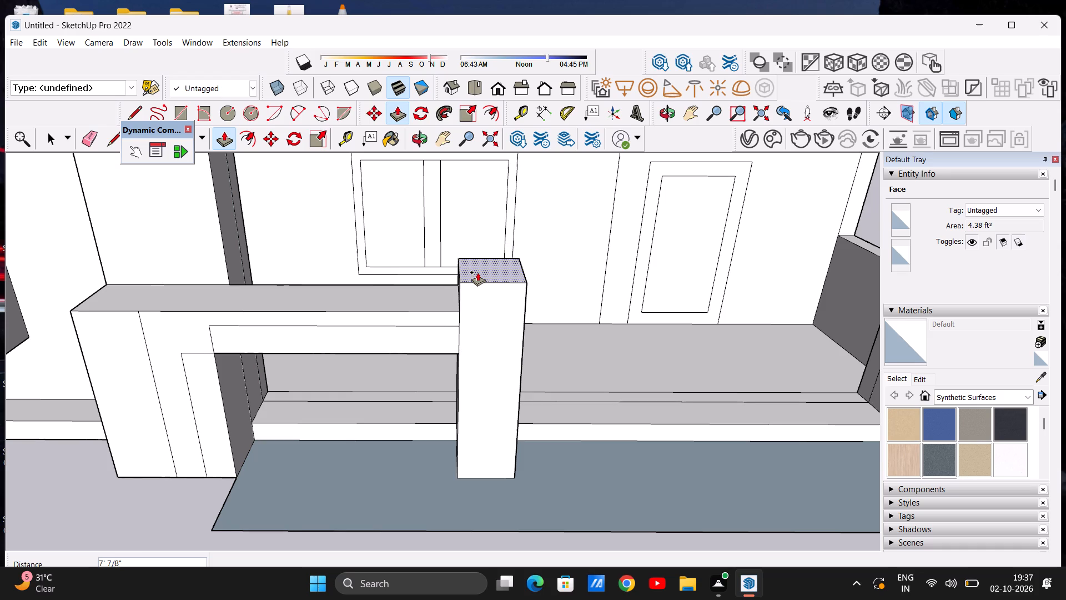
{"action": "key", "text": "space"}
Draw a vertical line down the pillar block's inner side face, from the beam's underside to the ground, marking a narrow strip at the back.
{"action": "scroll", "coordinate": [508, 352], "scroll_direction": "down", "scroll_amount": 11}
{"action": "middle_click_drag", "start_coordinate": [483, 371], "coordinate": [479, 264]}
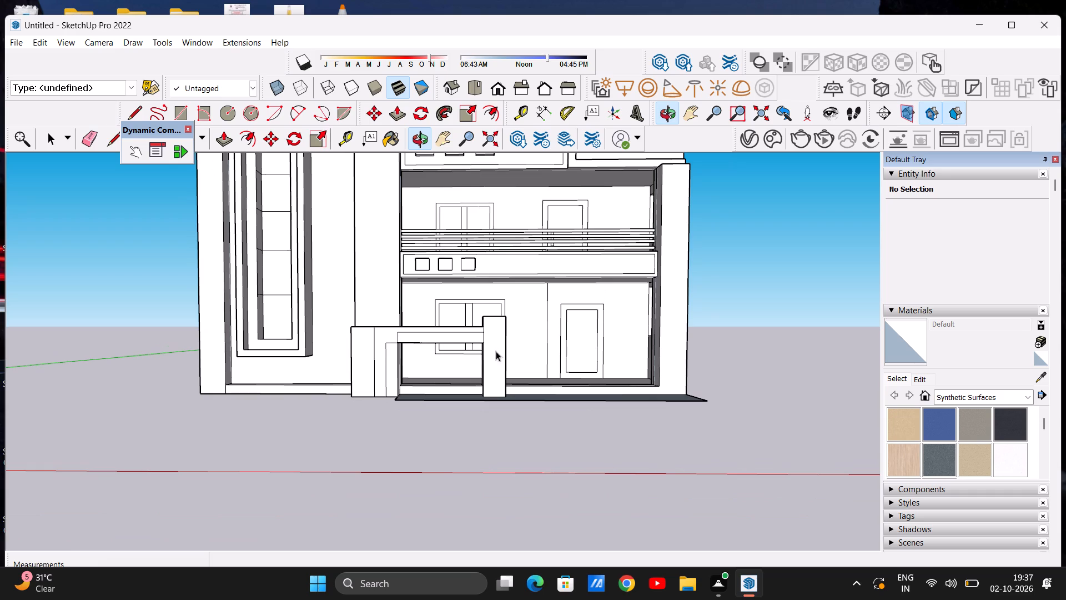
{"action": "scroll", "coordinate": [471, 362], "scroll_direction": "up", "scroll_amount": 7}
{"action": "scroll", "coordinate": [482, 368], "scroll_direction": "down", "scroll_amount": 4}
{"action": "middle_click_drag", "start_coordinate": [441, 374], "coordinate": [404, 386]}
{"action": "scroll", "coordinate": [441, 374], "scroll_direction": "up", "scroll_amount": 1}
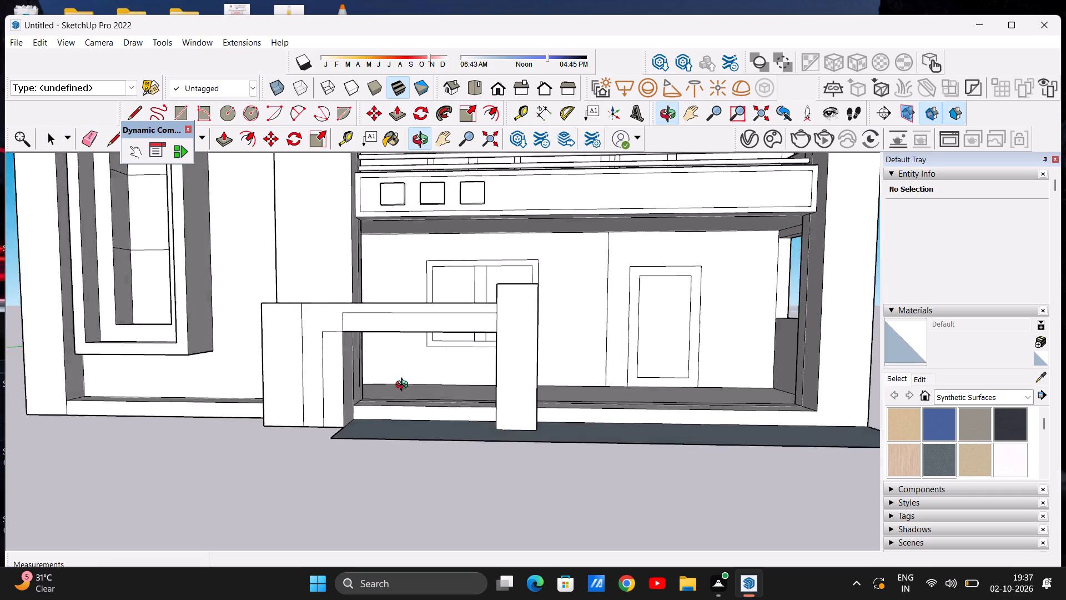
{"action": "middle_click_drag", "start_coordinate": [404, 386], "coordinate": [407, 398]}
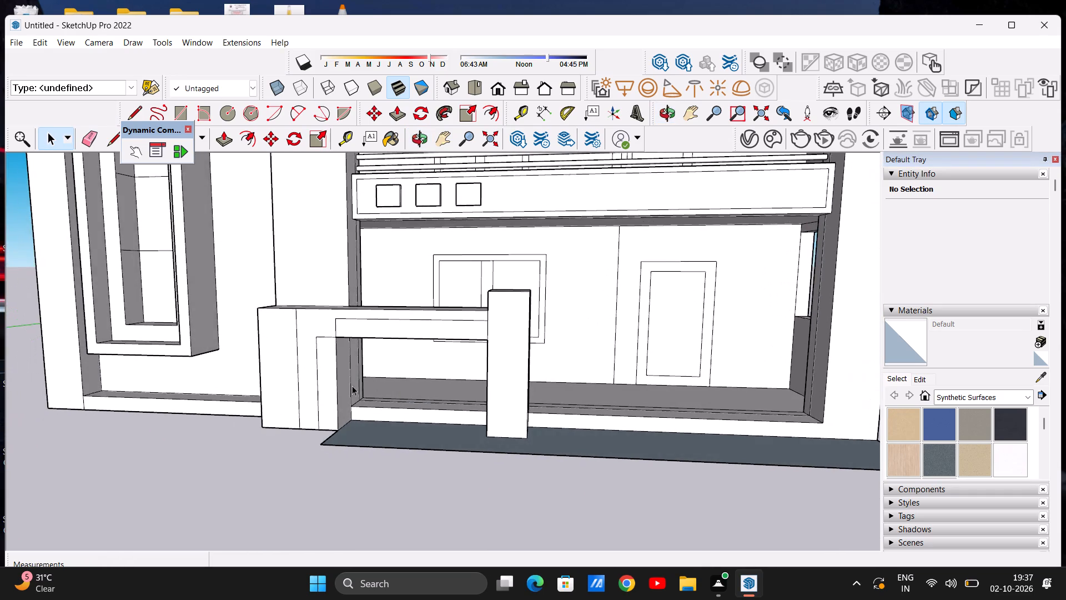
{"action": "scroll", "coordinate": [350, 378], "scroll_direction": "up", "scroll_amount": 3}
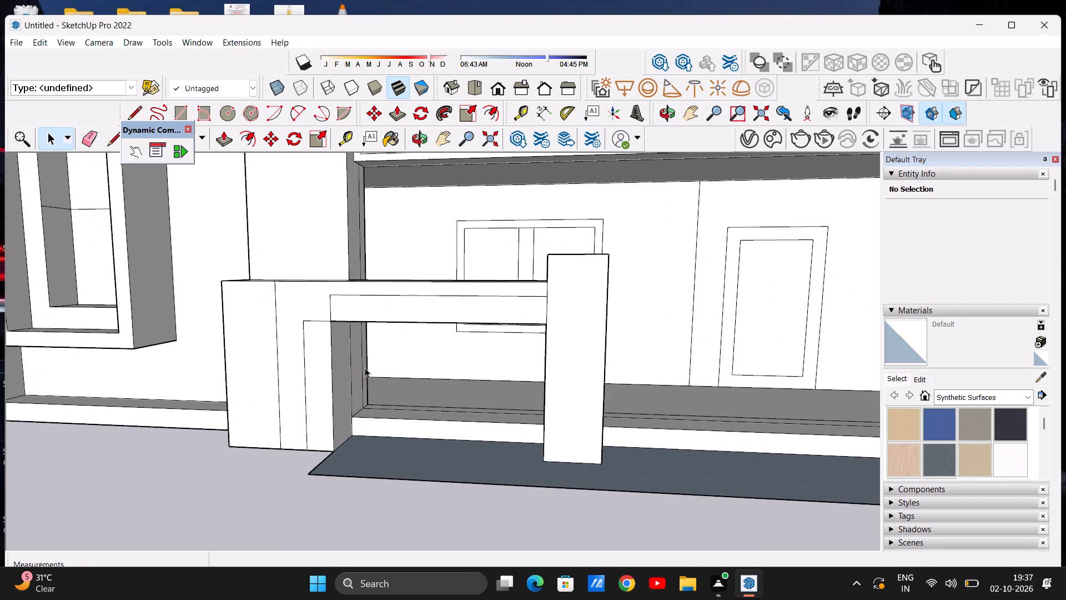
{"action": "middle_click_drag", "start_coordinate": [350, 372], "coordinate": [314, 401]}
{"action": "scroll", "coordinate": [332, 386], "scroll_direction": "up", "scroll_amount": 3}
{"action": "middle_click_drag", "start_coordinate": [339, 393], "coordinate": [335, 380]}
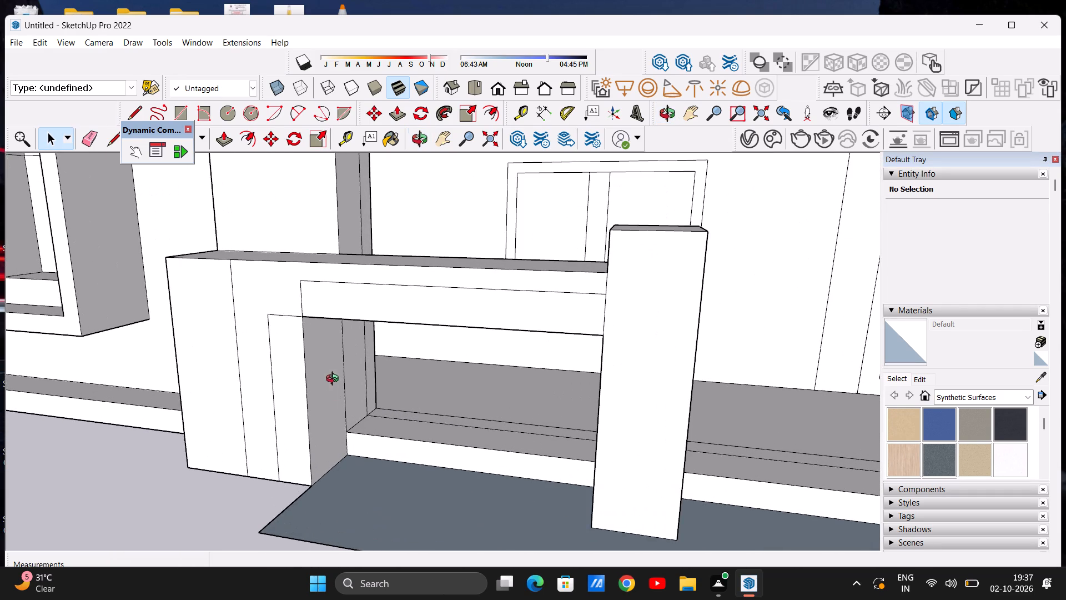
{"action": "middle_click_drag", "start_coordinate": [335, 380], "coordinate": [314, 319]}
{"action": "scroll", "coordinate": [335, 301], "scroll_direction": "up", "scroll_amount": 5}
{"action": "key", "text": "l"}
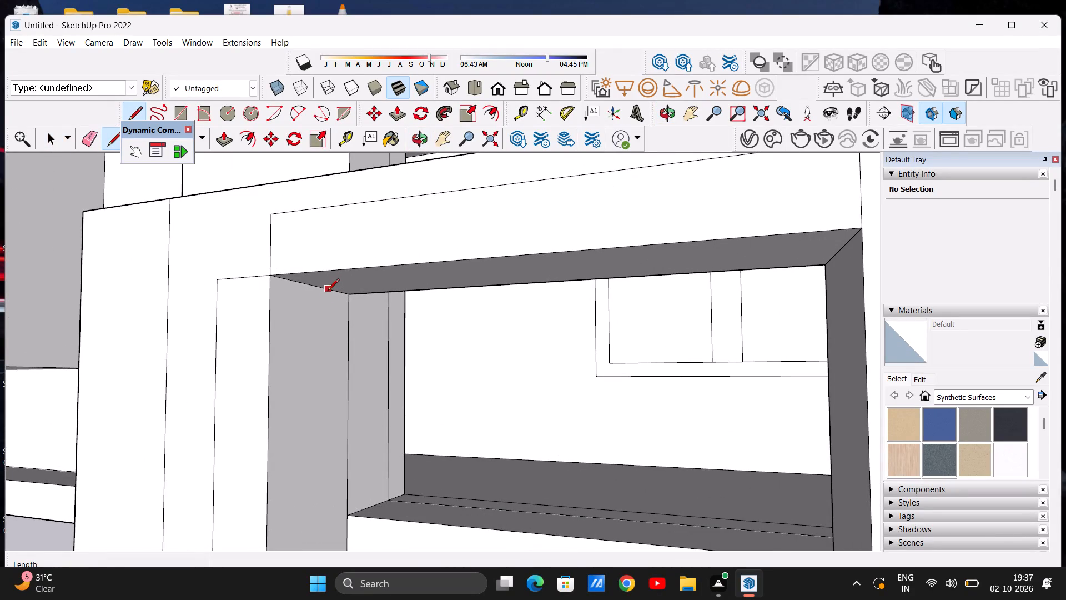
{"action": "left_click", "coordinate": [328, 291]}
{"action": "scroll", "coordinate": [330, 368], "scroll_direction": "down", "scroll_amount": 5}
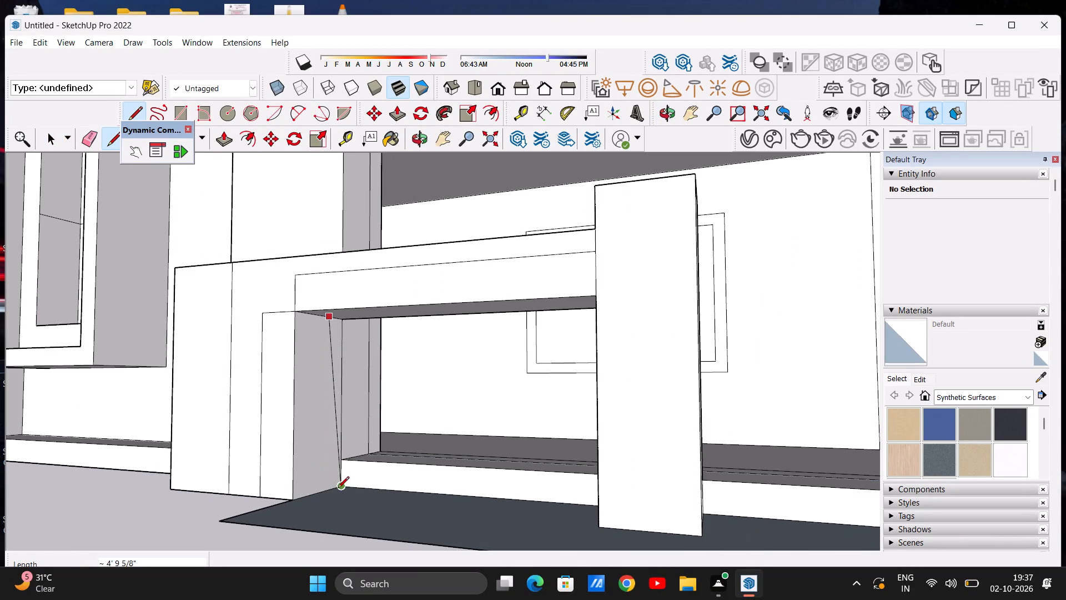
{"action": "left_click", "coordinate": [329, 489]}
{"action": "key", "text": "space"}
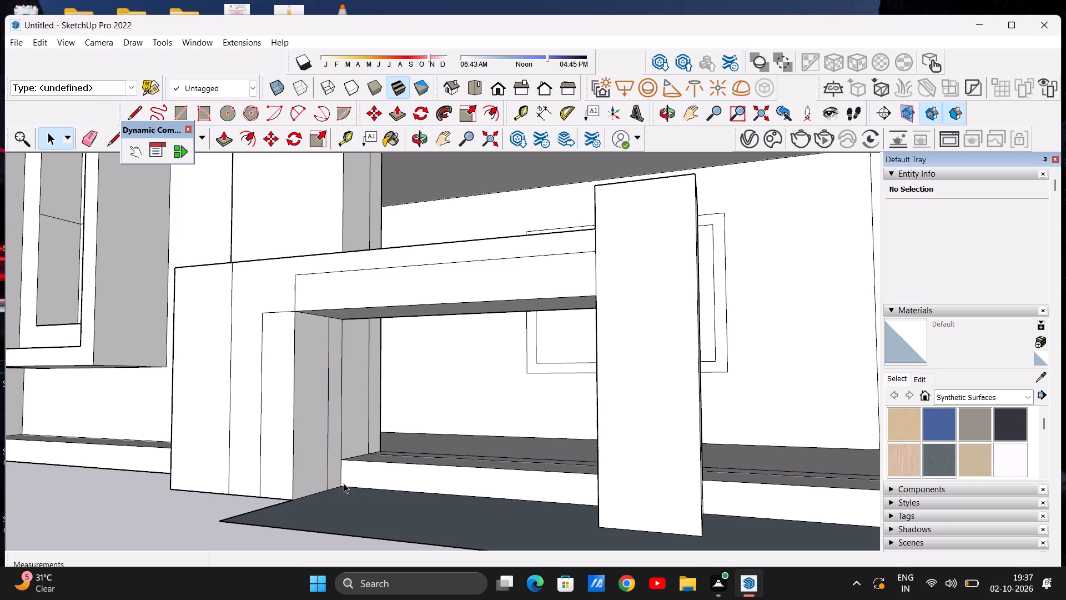
Push/Pull the narrow strip about 7' 7" across to the new post, filling the opening under the beam.
{"action": "key", "text": "p"}
{"action": "scroll", "coordinate": [340, 413], "scroll_direction": "up", "scroll_amount": 5}
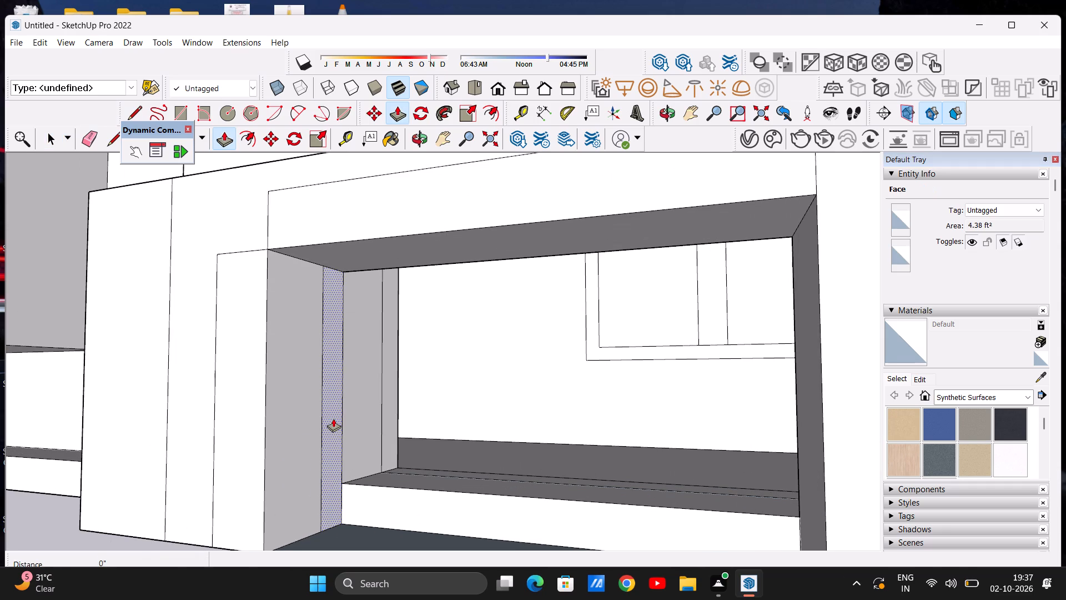
{"action": "left_click", "coordinate": [333, 418]}
{"action": "scroll", "coordinate": [485, 428], "scroll_direction": "down", "scroll_amount": 8}
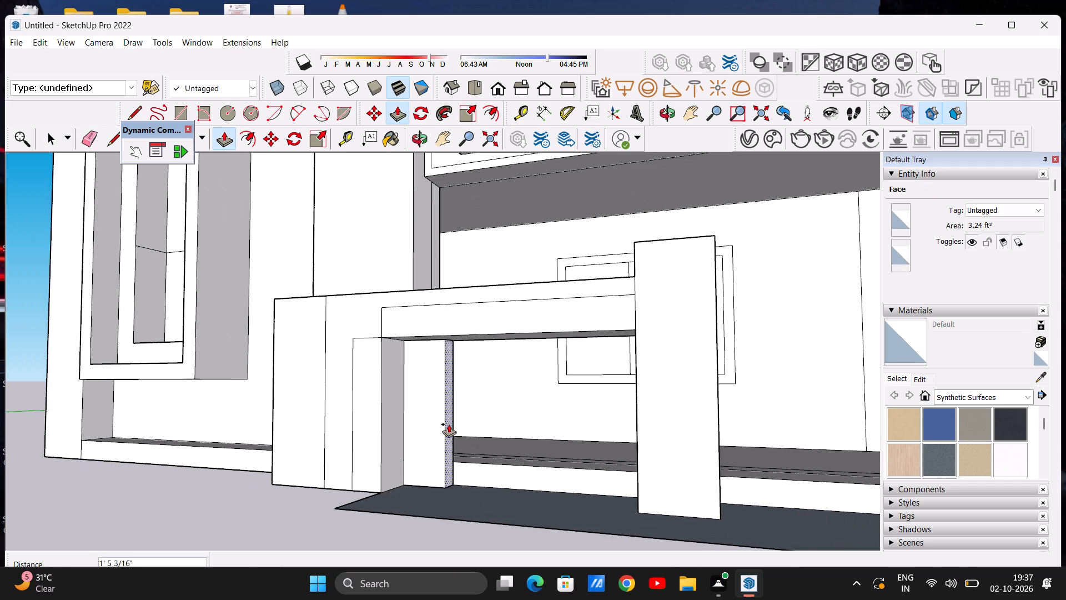
{"action": "middle_click_drag", "start_coordinate": [449, 423], "coordinate": [601, 424]}
{"action": "scroll", "coordinate": [647, 404], "scroll_direction": "up", "scroll_amount": 1}
{"action": "scroll", "coordinate": [650, 403], "scroll_direction": "down", "scroll_amount": 1}
{"action": "scroll", "coordinate": [655, 401], "scroll_direction": "up", "scroll_amount": 8}
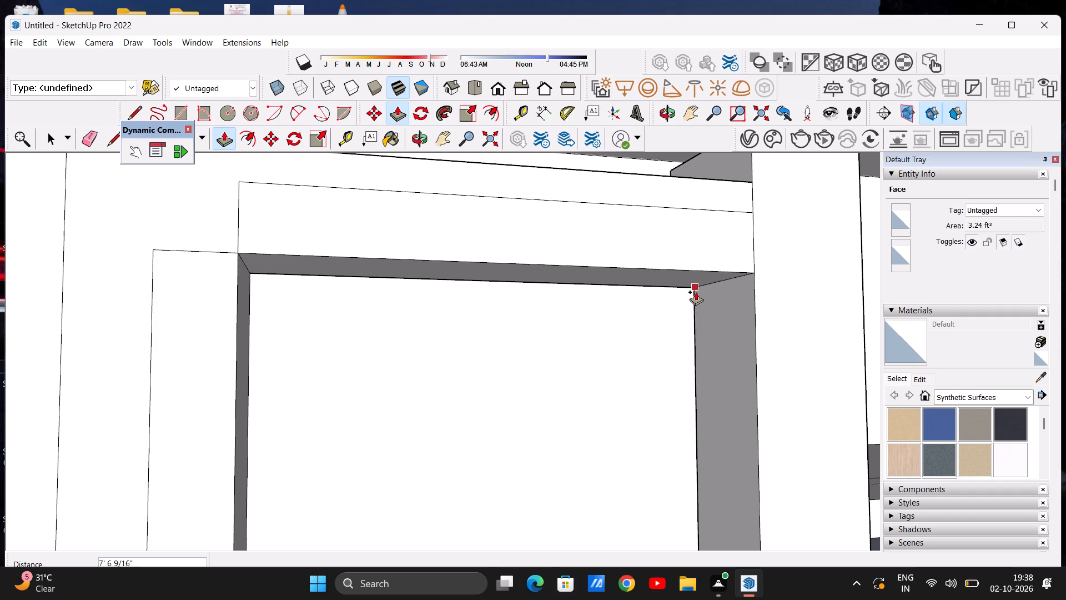
{"action": "left_click", "coordinate": [696, 292]}
{"action": "key", "text": "space"}
Examine the new post, the infill wall under the beam and the ground rectangle from several angles.
{"action": "scroll", "coordinate": [596, 406], "scroll_direction": "down", "scroll_amount": 16}
{"action": "middle_click_drag", "start_coordinate": [551, 418], "coordinate": [549, 418]}
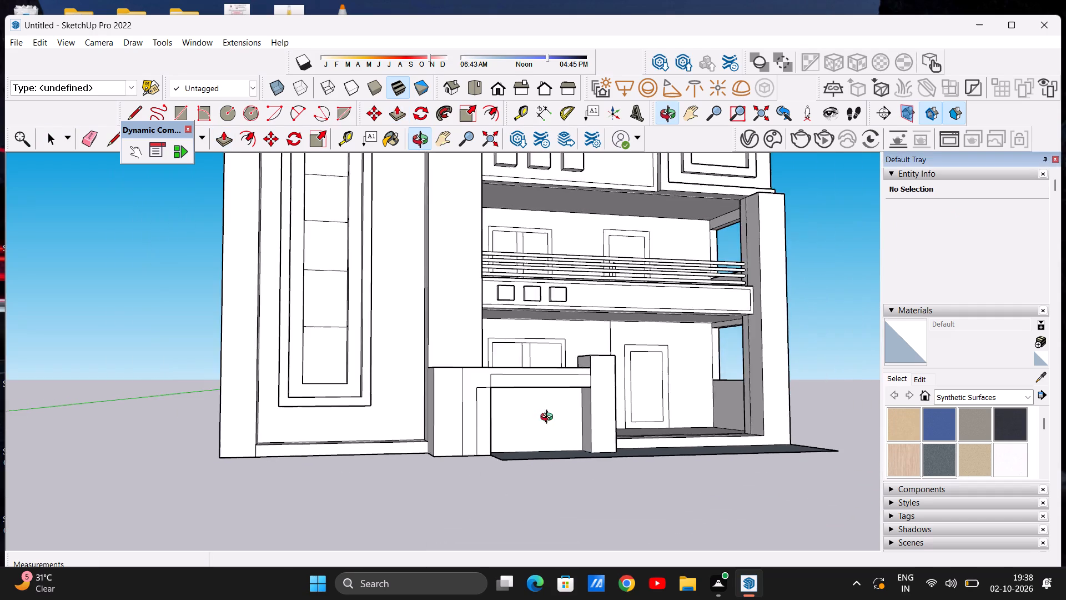
{"action": "middle_click_drag", "start_coordinate": [549, 418], "coordinate": [481, 441]}
{"action": "scroll", "coordinate": [470, 452], "scroll_direction": "down", "scroll_amount": 9}
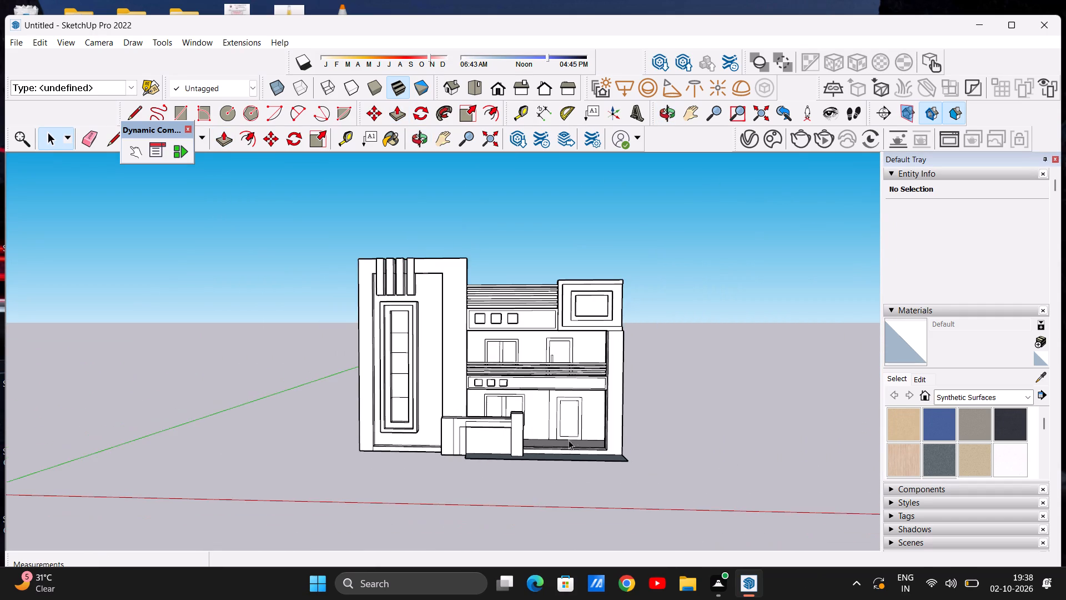
{"action": "scroll", "coordinate": [574, 438], "scroll_direction": "up", "scroll_amount": 5}
{"action": "middle_click_drag", "start_coordinate": [591, 447], "coordinate": [588, 467]}
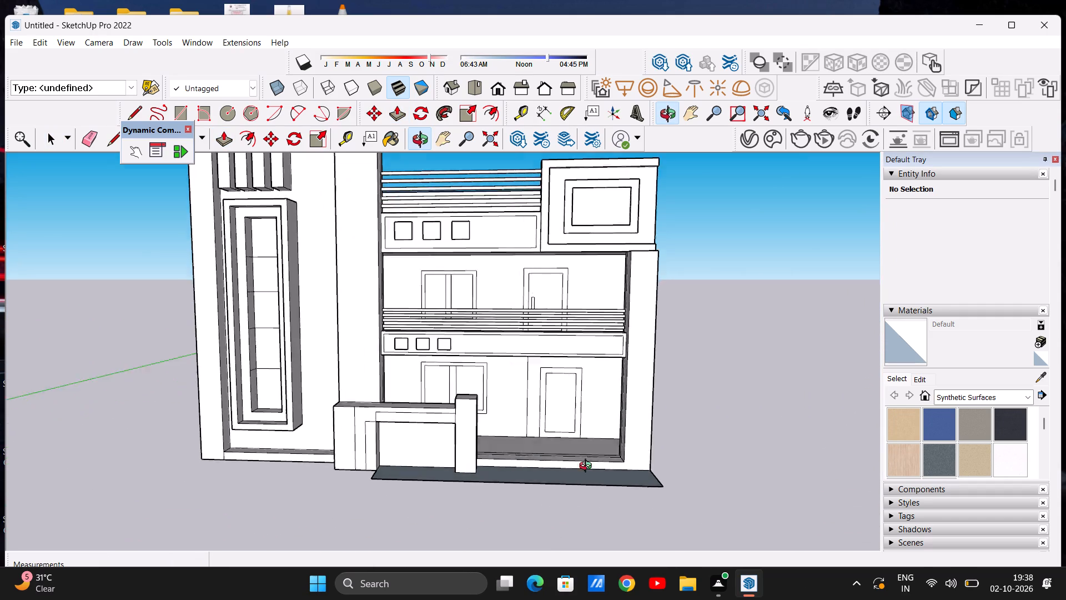
{"action": "middle_click_drag", "start_coordinate": [588, 467], "coordinate": [602, 539]}
{"action": "scroll", "coordinate": [630, 476], "scroll_direction": "up", "scroll_amount": 7}
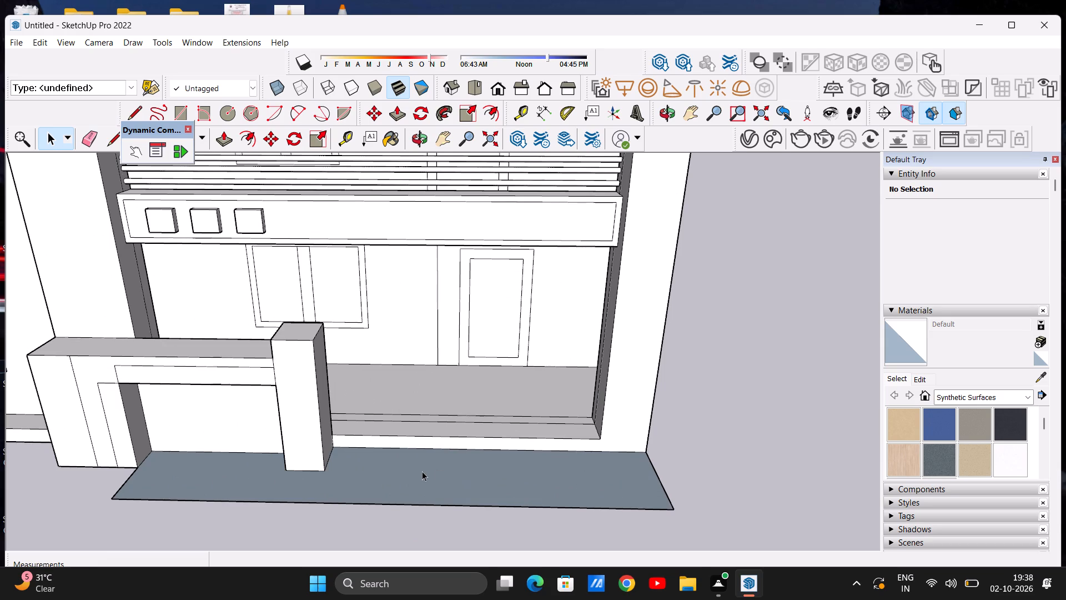
{"action": "scroll", "coordinate": [422, 471], "scroll_direction": "up", "scroll_amount": 3}
{"action": "scroll", "coordinate": [326, 438], "scroll_direction": "down", "scroll_amount": 4}
{"action": "scroll", "coordinate": [328, 438], "scroll_direction": "up", "scroll_amount": 3}
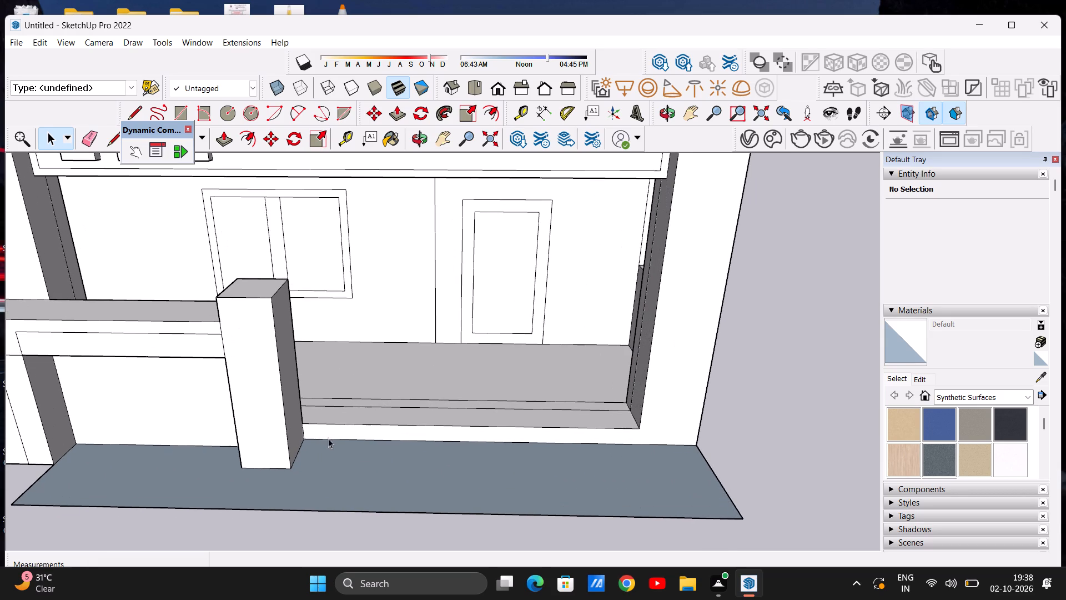
{"action": "middle_click_drag", "start_coordinate": [360, 443], "coordinate": [371, 532]}
{"action": "scroll", "coordinate": [353, 467], "scroll_direction": "down", "scroll_amount": 4}
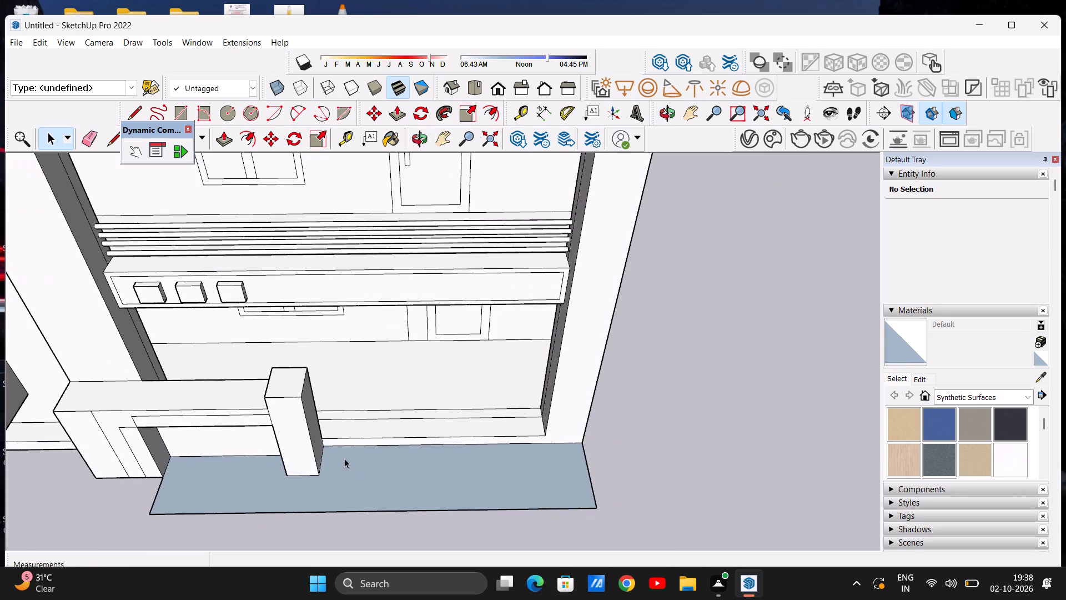
{"action": "scroll", "coordinate": [344, 458], "scroll_direction": "up", "scroll_amount": 2}
{"action": "middle_click_drag", "start_coordinate": [289, 460], "coordinate": [370, 393]}
{"action": "scroll", "coordinate": [459, 423], "scroll_direction": "down", "scroll_amount": 8}
{"action": "middle_click_drag", "start_coordinate": [401, 458], "coordinate": [391, 423]}
{"action": "scroll", "coordinate": [394, 442], "scroll_direction": "up", "scroll_amount": 8}
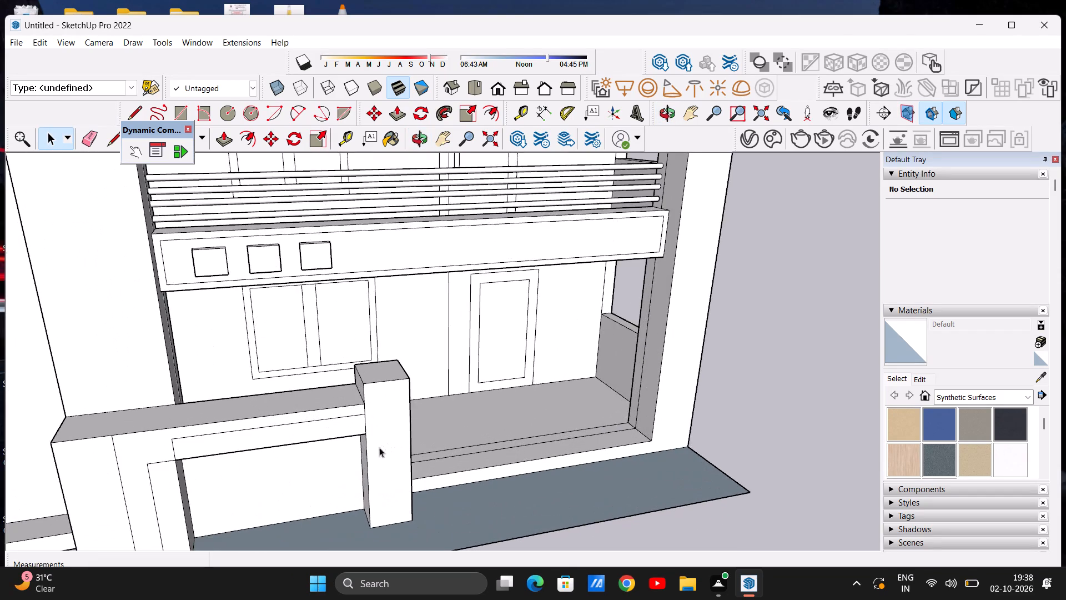
{"action": "middle_click_drag", "start_coordinate": [372, 444], "coordinate": [446, 406]}
{"action": "scroll", "coordinate": [429, 424], "scroll_direction": "up", "scroll_amount": 8}
{"action": "scroll", "coordinate": [410, 437], "scroll_direction": "down", "scroll_amount": 14}
{"action": "middle_click_drag", "start_coordinate": [412, 448], "coordinate": [391, 424]}
{"action": "scroll", "coordinate": [398, 417], "scroll_direction": "up", "scroll_amount": 4}
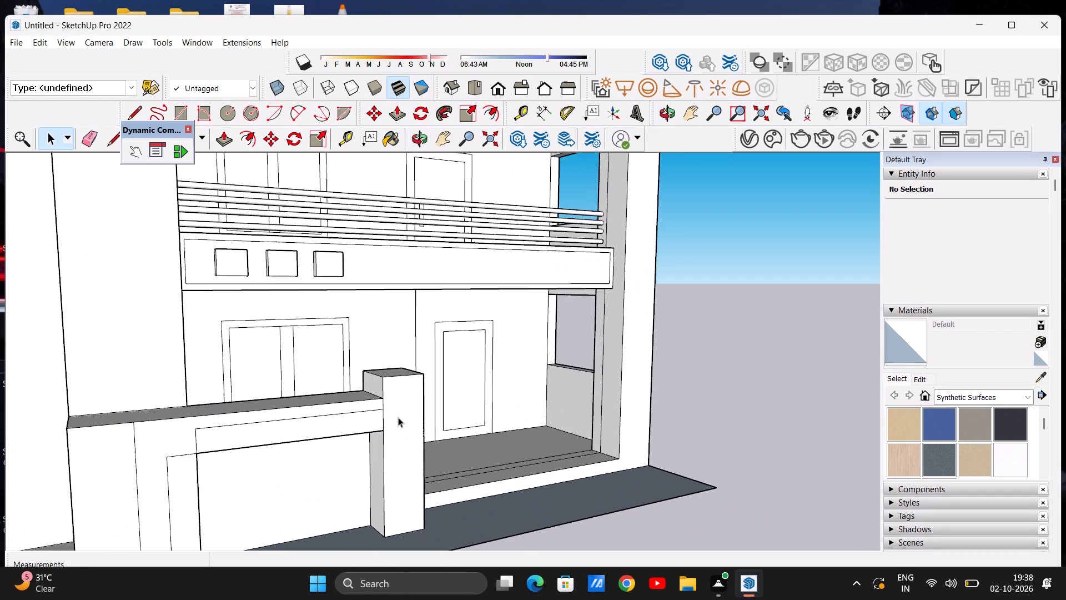
{"action": "scroll", "coordinate": [398, 417], "scroll_direction": "up", "scroll_amount": 1}
{"action": "scroll", "coordinate": [391, 421], "scroll_direction": "down", "scroll_amount": 16}
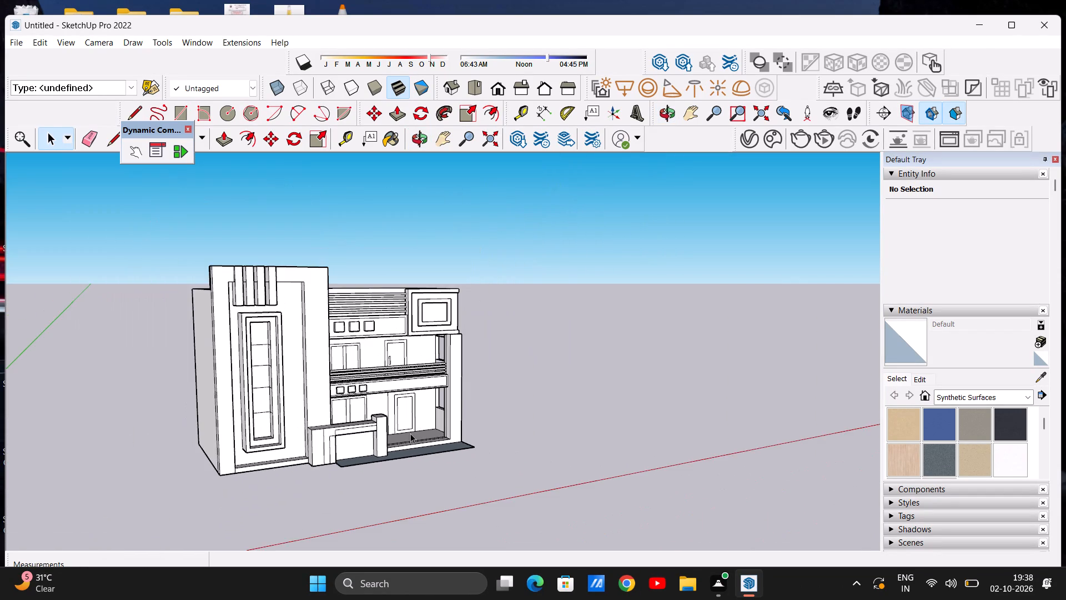
Draw a line about 16' 7" long on the ground rectangle, from the post's front corner parallel to the house base to the far side edge.
{"action": "middle_click_drag", "start_coordinate": [411, 434], "coordinate": [309, 451]}
{"action": "scroll", "coordinate": [452, 430], "scroll_direction": "up", "scroll_amount": 4}
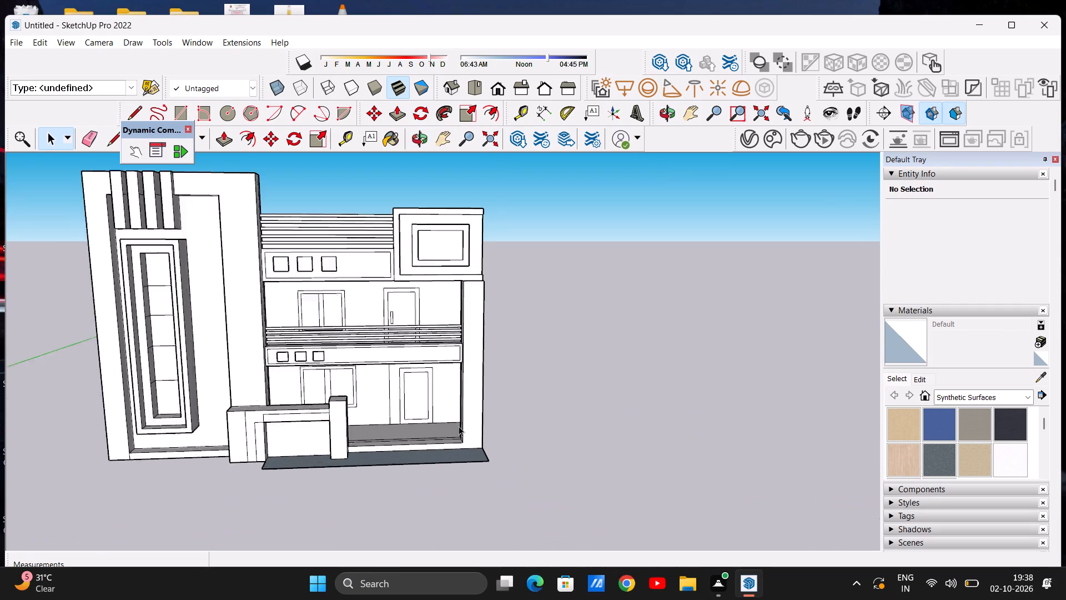
{"action": "scroll", "coordinate": [459, 426], "scroll_direction": "up", "scroll_amount": 2}
{"action": "middle_click_drag", "start_coordinate": [452, 452], "coordinate": [449, 467]}
{"action": "middle_click_drag", "start_coordinate": [460, 455], "coordinate": [454, 502]}
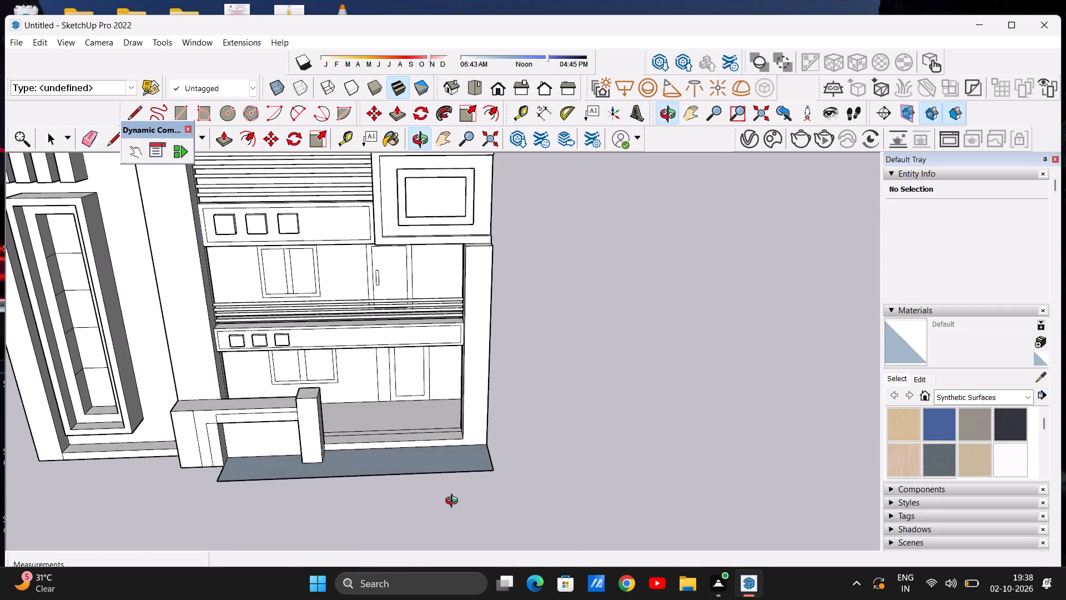
{"action": "middle_click_drag", "start_coordinate": [454, 502], "coordinate": [447, 527]}
{"action": "scroll", "coordinate": [466, 454], "scroll_direction": "up", "scroll_amount": 6}
{"action": "key", "text": "l"}
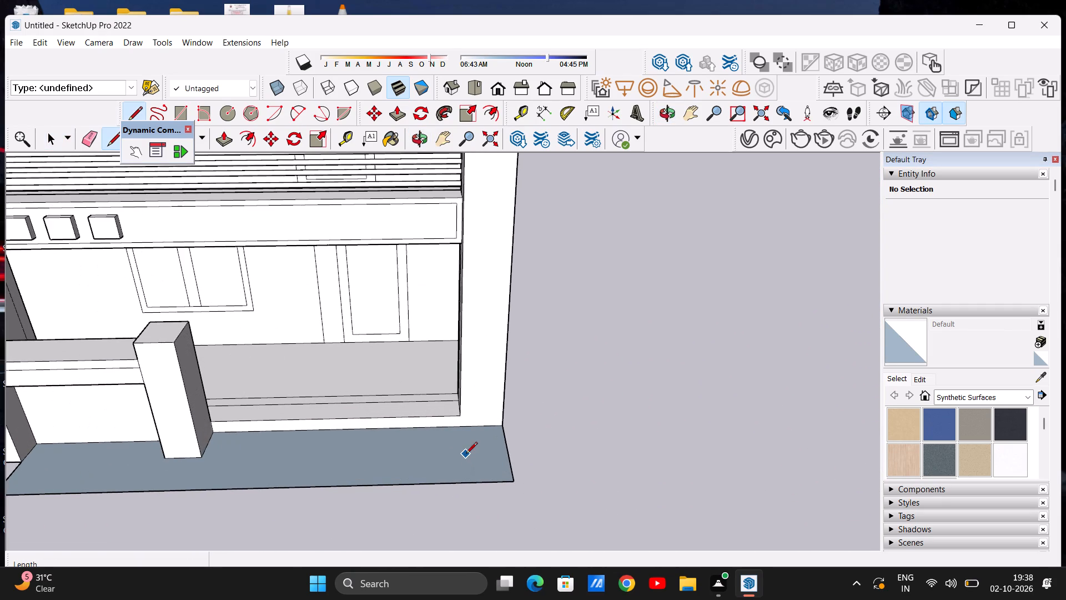
{"action": "left_click", "coordinate": [202, 456]}
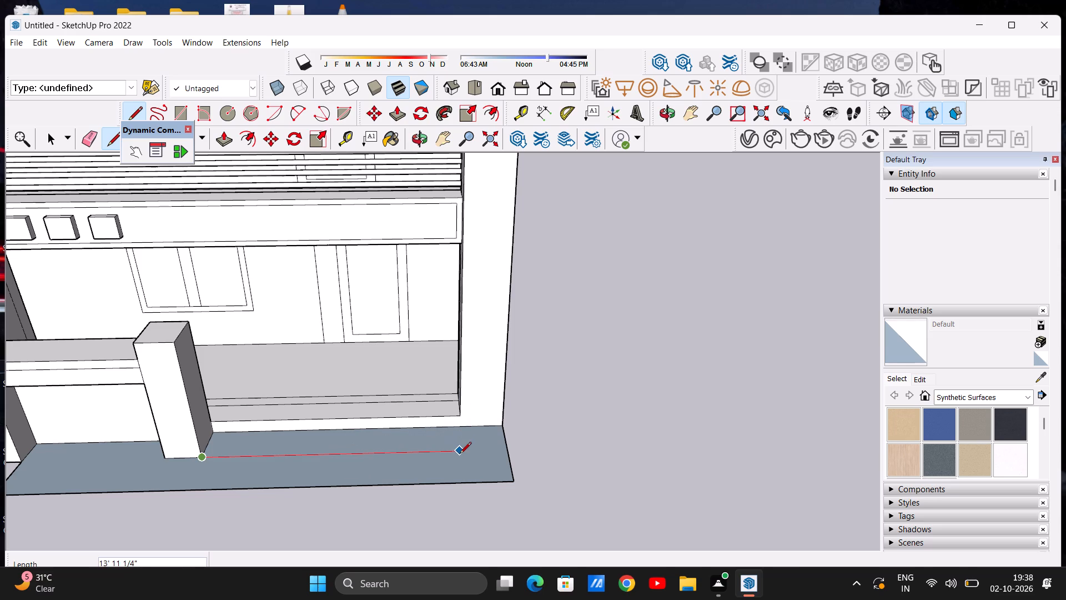
{"action": "left_click", "coordinate": [507, 451]}
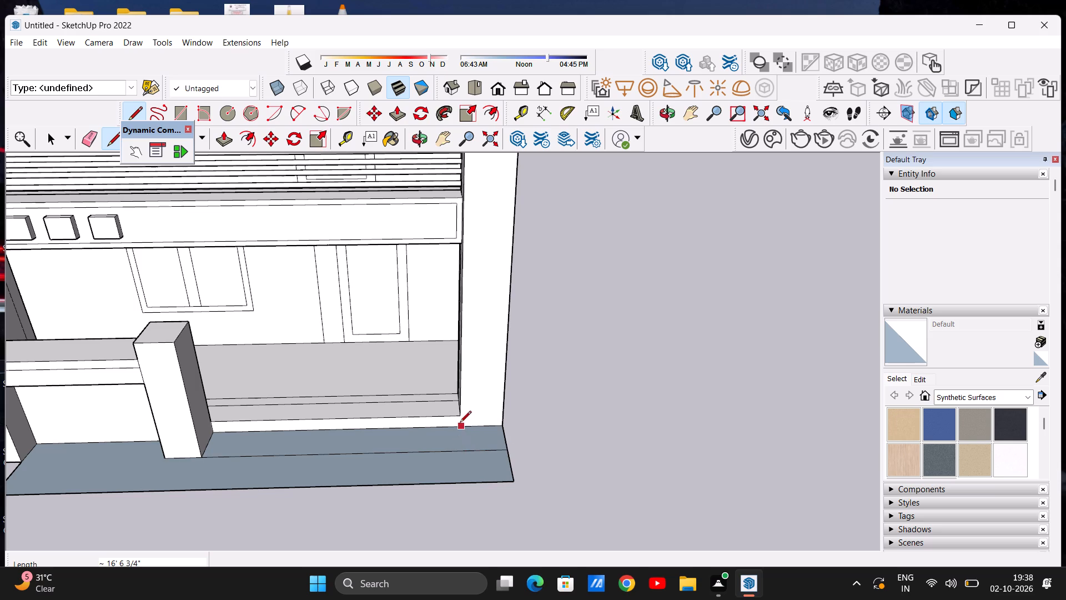
Draw a 9" line down the plinth from the side column's inner corner, continuing about 2' 3" across the ground strip to the existing line.
{"action": "scroll", "coordinate": [461, 427], "scroll_direction": "up", "scroll_amount": 11}
{"action": "left_click", "coordinate": [457, 387]}
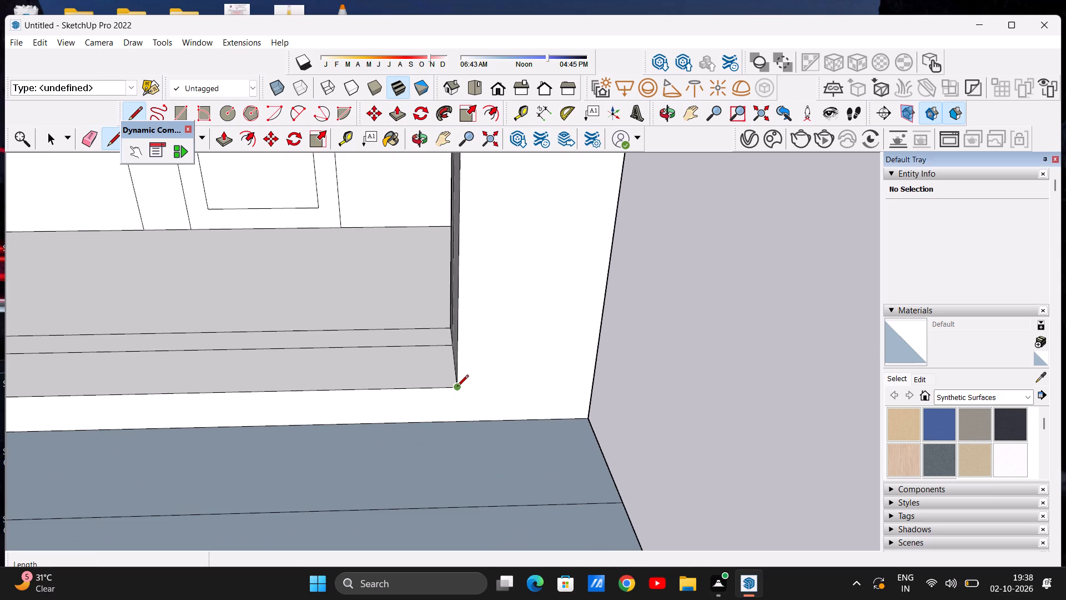
{"action": "left_click", "coordinate": [457, 423]}
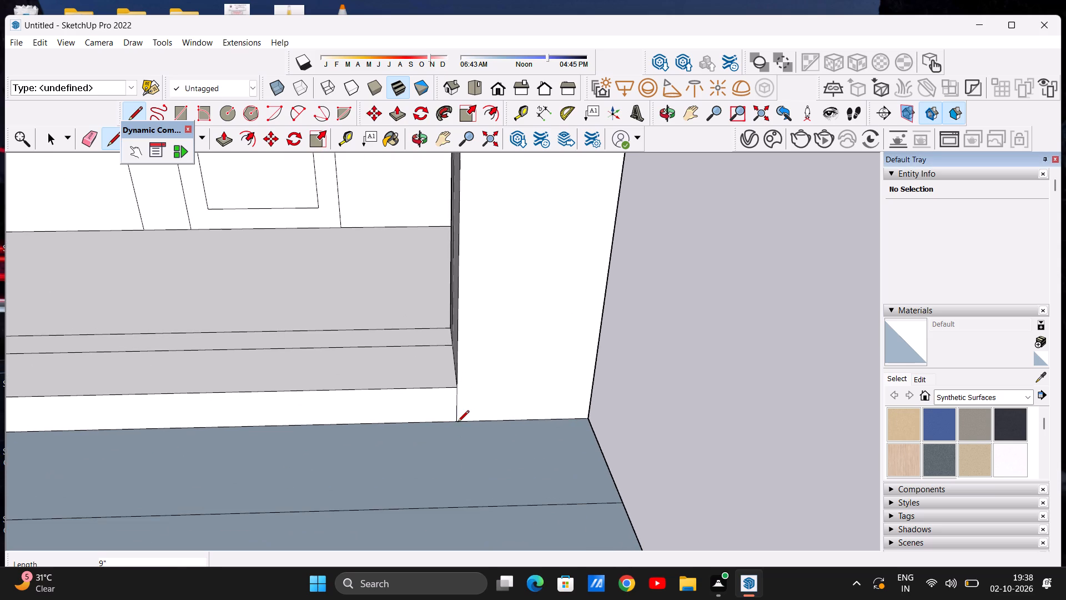
{"action": "left_click", "coordinate": [455, 425]}
{"action": "left_click", "coordinate": [467, 505]}
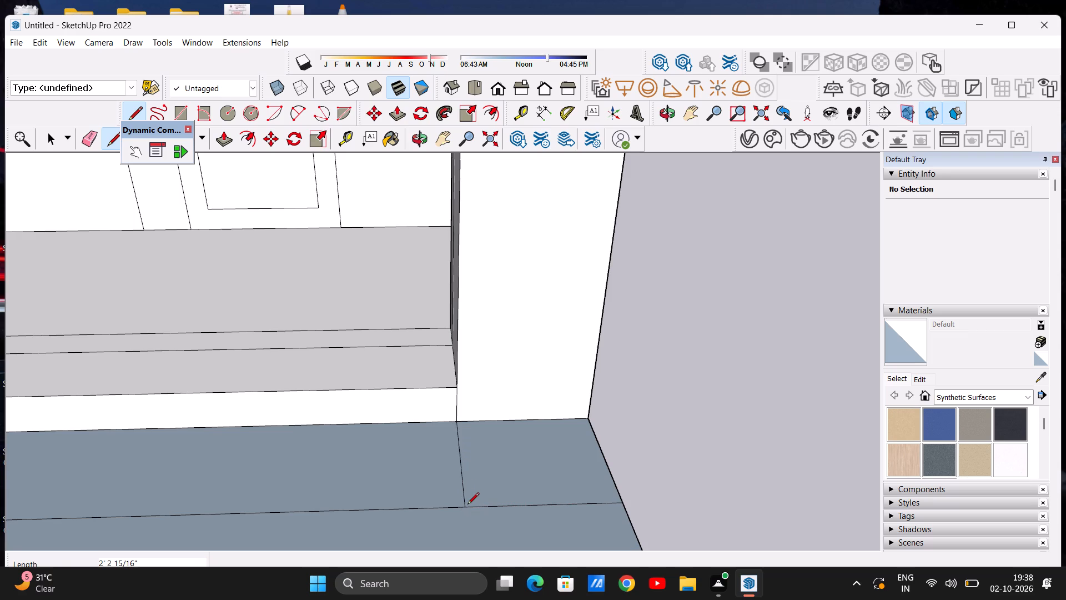
{"action": "key", "text": "space"}
Erase the ground line between the post and the new small rectangle in front of the side column.
{"action": "scroll", "coordinate": [516, 477], "scroll_direction": "down", "scroll_amount": 17}
{"action": "scroll", "coordinate": [481, 485], "scroll_direction": "up", "scroll_amount": 6}
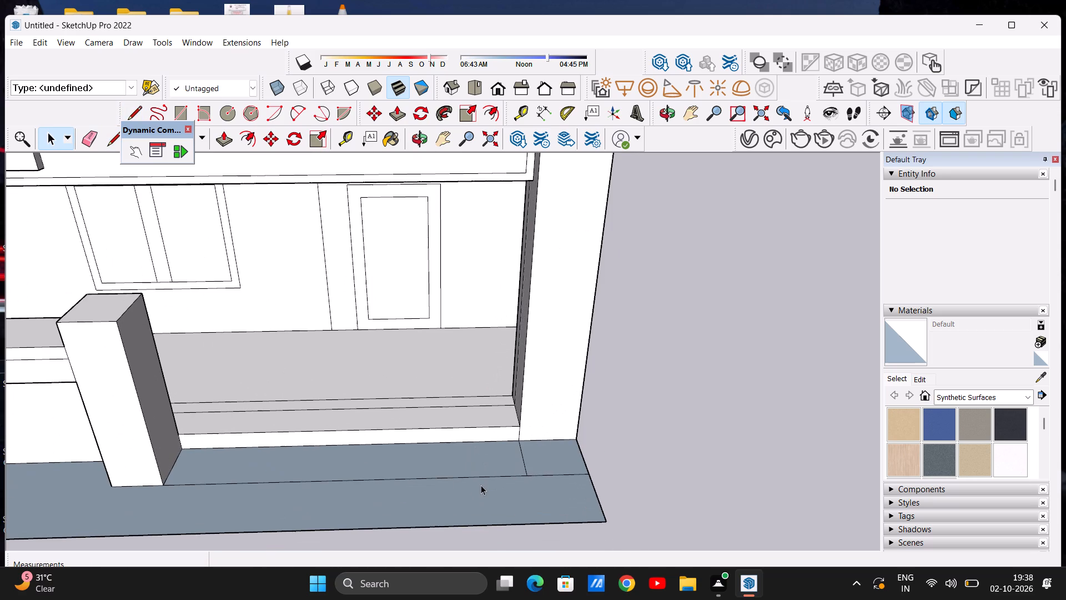
{"action": "key", "text": "e"}
{"action": "scroll", "coordinate": [439, 479], "scroll_direction": "up", "scroll_amount": 4}
{"action": "left_click_drag", "start_coordinate": [435, 474], "coordinate": [434, 482]}
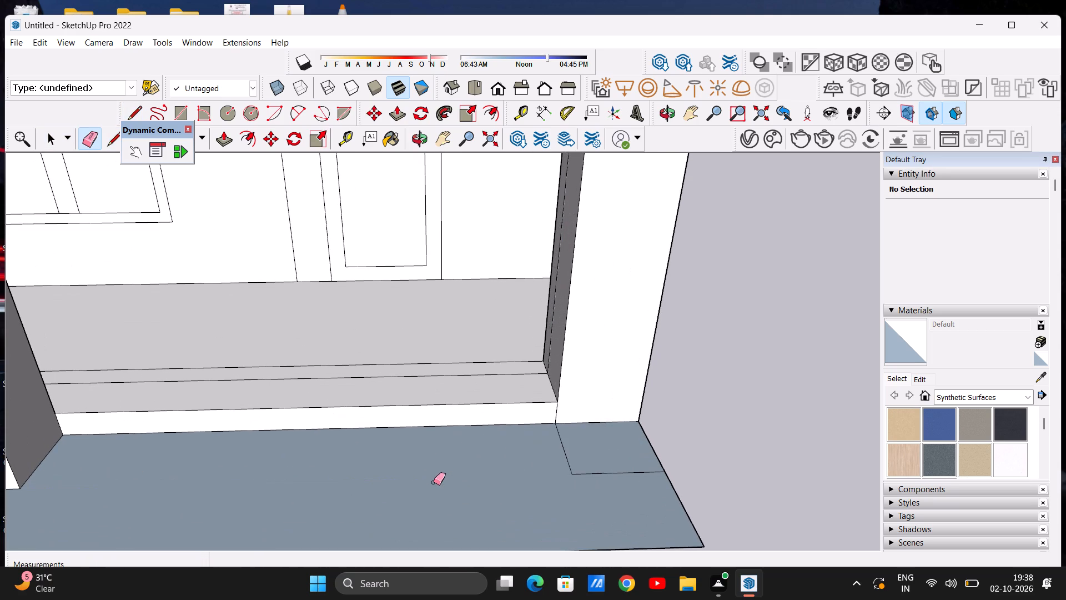
{"action": "key", "text": "space"}
Push/Pull the small ground rectangle up about 7' 1", level with the top of the boundary wall's post.
{"action": "scroll", "coordinate": [473, 499], "scroll_direction": "down", "scroll_amount": 17}
{"action": "middle_click_drag", "start_coordinate": [474, 496], "coordinate": [469, 486]}
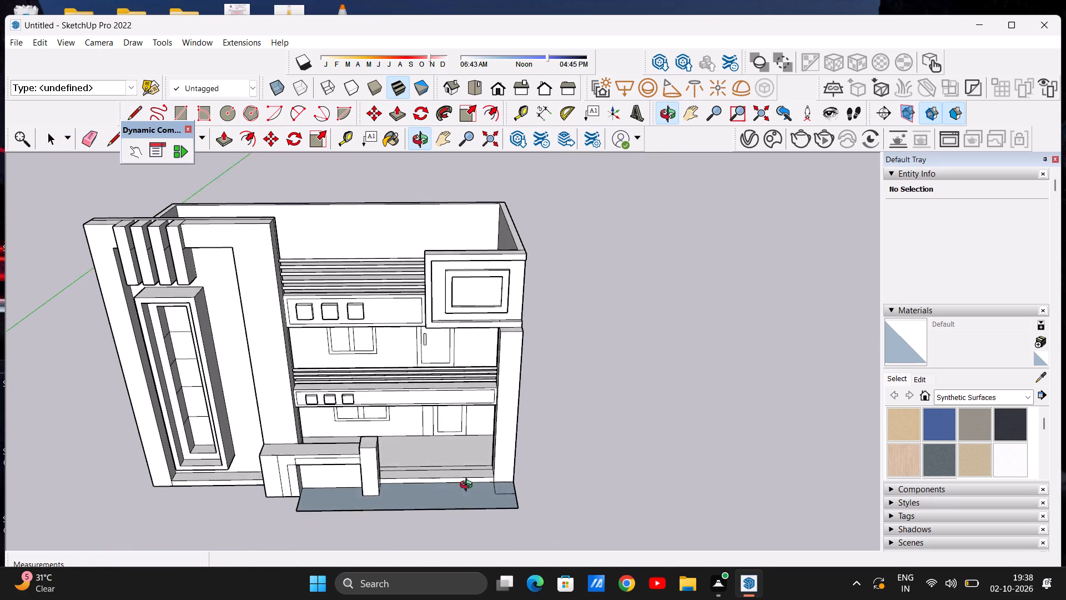
{"action": "middle_click_drag", "start_coordinate": [469, 486], "coordinate": [469, 486]}
{"action": "scroll", "coordinate": [515, 485], "scroll_direction": "up", "scroll_amount": 11}
{"action": "key", "text": "p"}
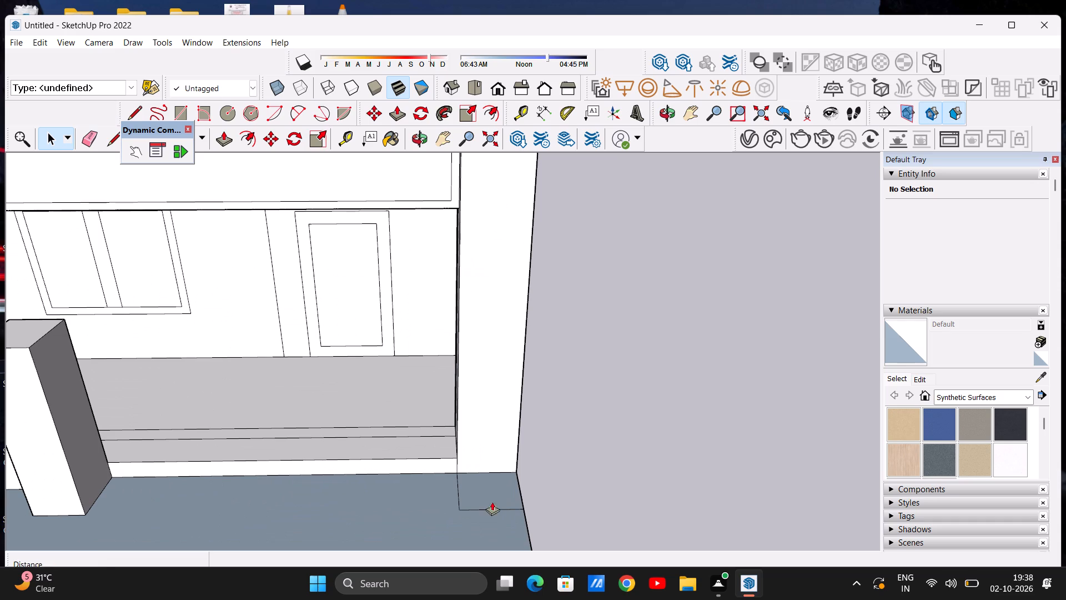
{"action": "left_click", "coordinate": [488, 491]}
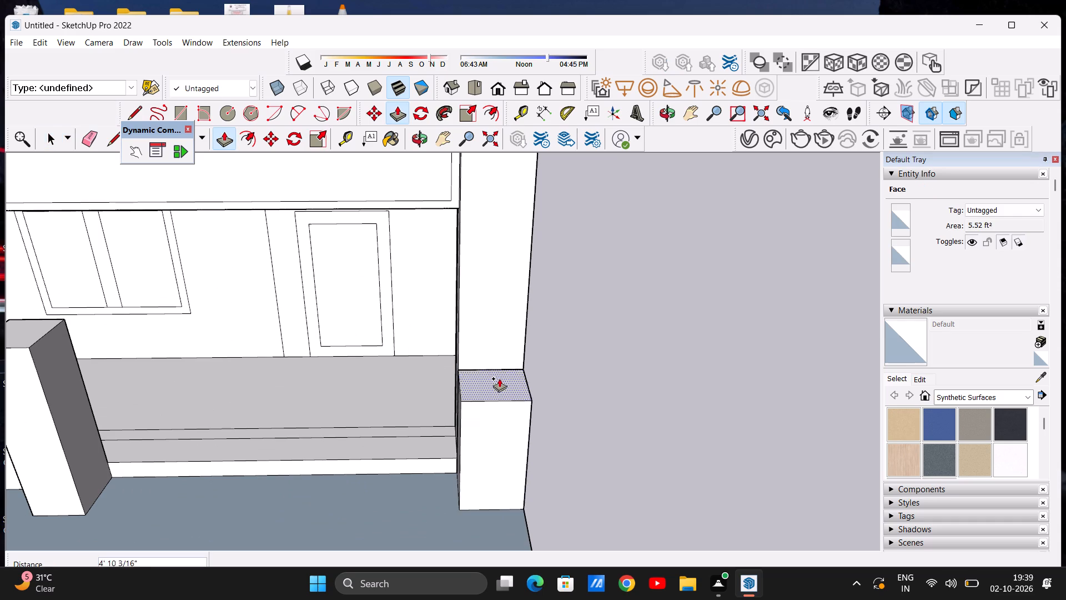
{"action": "scroll", "coordinate": [502, 375], "scroll_direction": "down", "scroll_amount": 8}
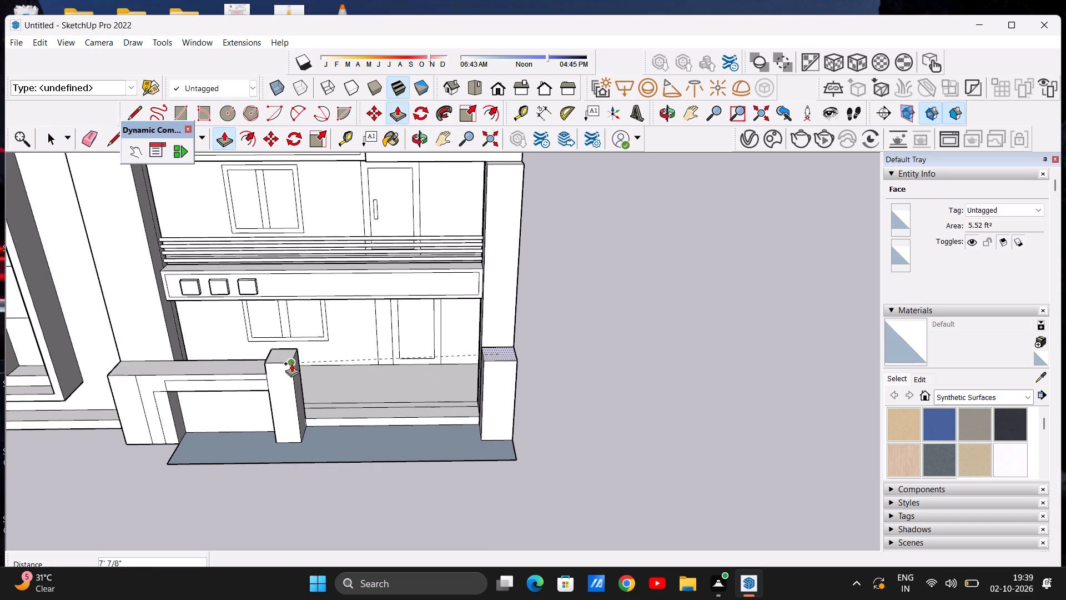
{"action": "left_click", "coordinate": [291, 363]}
{"action": "key", "text": "space"}
Examine the whole front elevation with the new corner pillar, from a distance and close up.
{"action": "scroll", "coordinate": [554, 427], "scroll_direction": "down", "scroll_amount": 7}
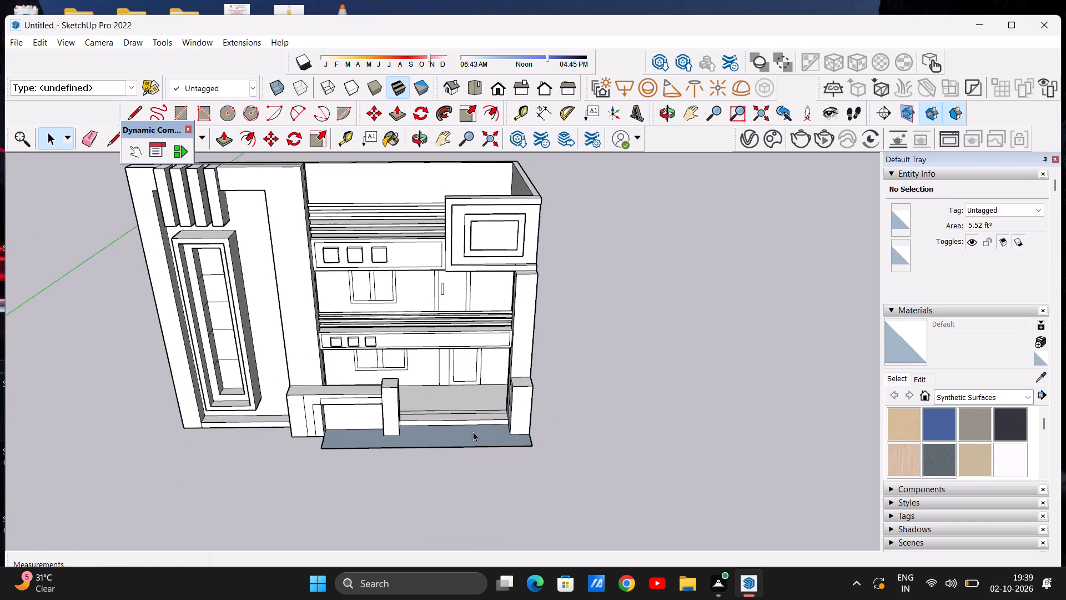
{"action": "middle_click_drag", "start_coordinate": [463, 427], "coordinate": [462, 321]}
{"action": "scroll", "coordinate": [480, 436], "scroll_direction": "down", "scroll_amount": 5}
{"action": "scroll", "coordinate": [499, 431], "scroll_direction": "up", "scroll_amount": 6}
{"action": "scroll", "coordinate": [468, 397], "scroll_direction": "down", "scroll_amount": 5}
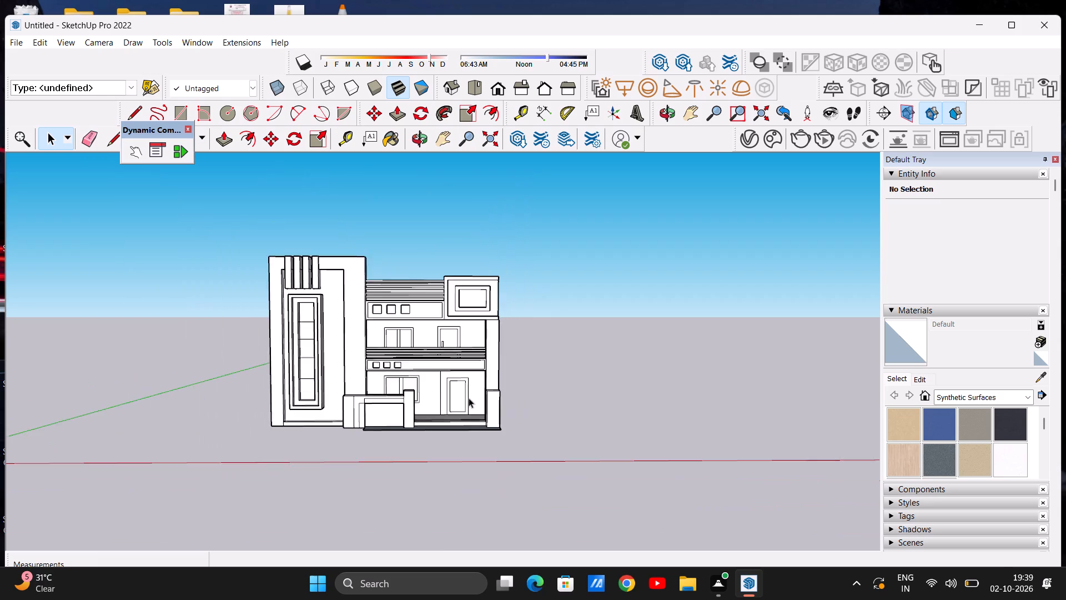
{"action": "scroll", "coordinate": [469, 398], "scroll_direction": "down", "scroll_amount": 1}
{"action": "scroll", "coordinate": [453, 401], "scroll_direction": "up", "scroll_amount": 7}
{"action": "scroll", "coordinate": [545, 490], "scroll_direction": "down", "scroll_amount": 4}
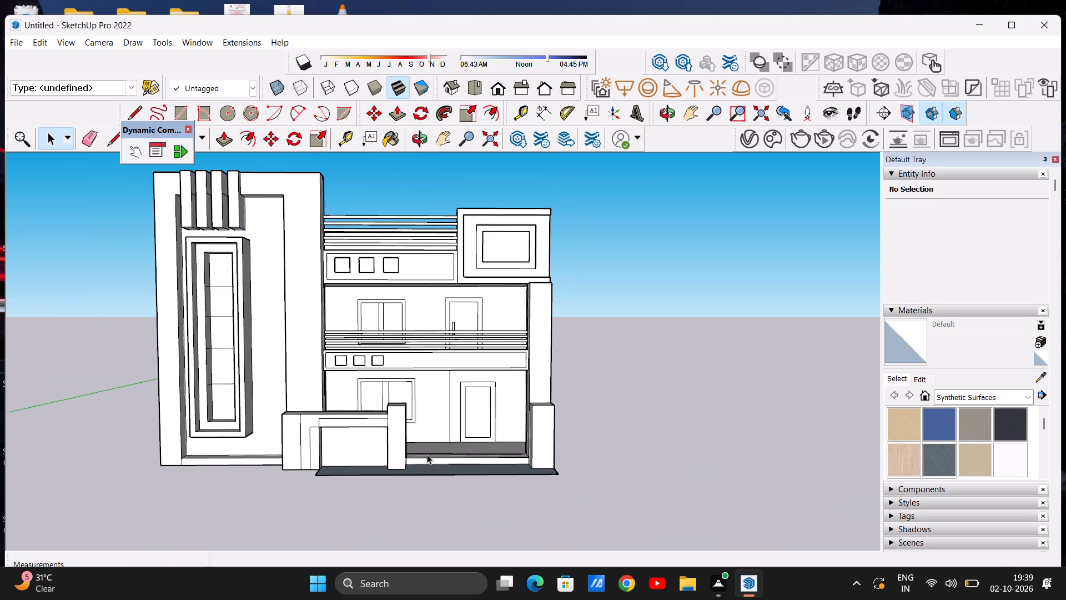
{"action": "scroll", "coordinate": [400, 434], "scroll_direction": "up", "scroll_amount": 7}
{"action": "scroll", "coordinate": [425, 419], "scroll_direction": "down", "scroll_amount": 3}
{"action": "scroll", "coordinate": [413, 427], "scroll_direction": "up", "scroll_amount": 6}
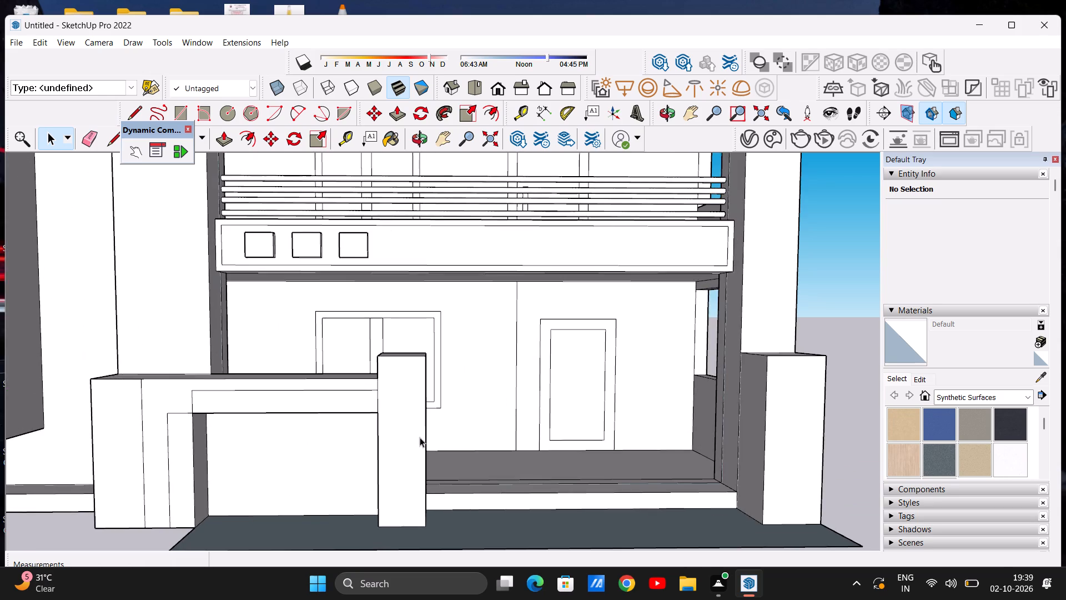
{"action": "scroll", "coordinate": [423, 438], "scroll_direction": "down", "scroll_amount": 19}
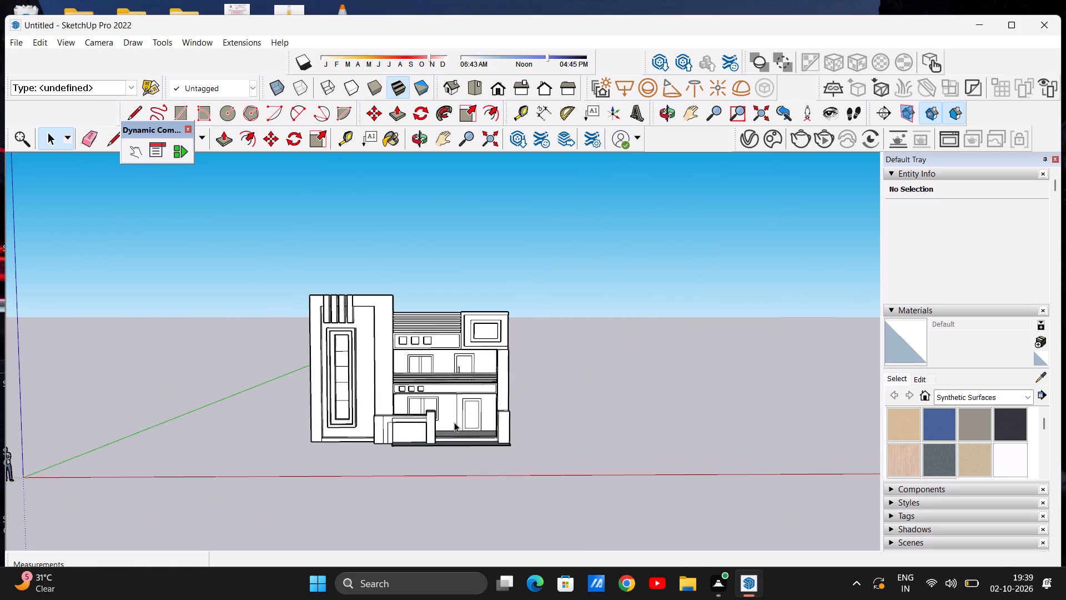
{"action": "scroll", "coordinate": [459, 423], "scroll_direction": "up", "scroll_amount": 6}
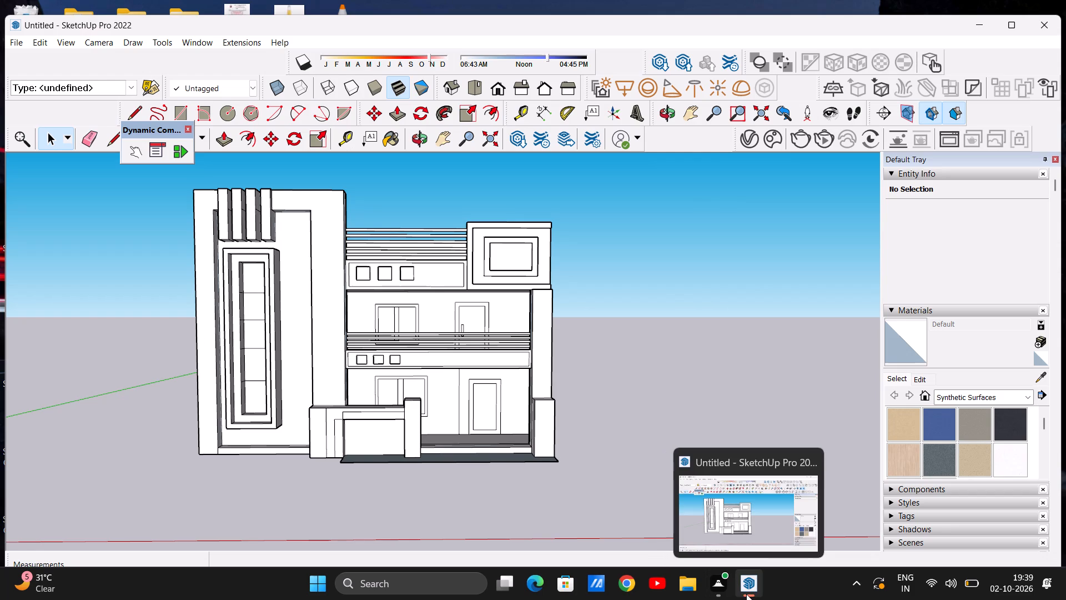
{"action": "left_click", "coordinate": [742, 531]}
{"action": "scroll", "coordinate": [580, 462], "scroll_direction": "down", "scroll_amount": 6}
{"action": "scroll", "coordinate": [482, 439], "scroll_direction": "up", "scroll_amount": 8}
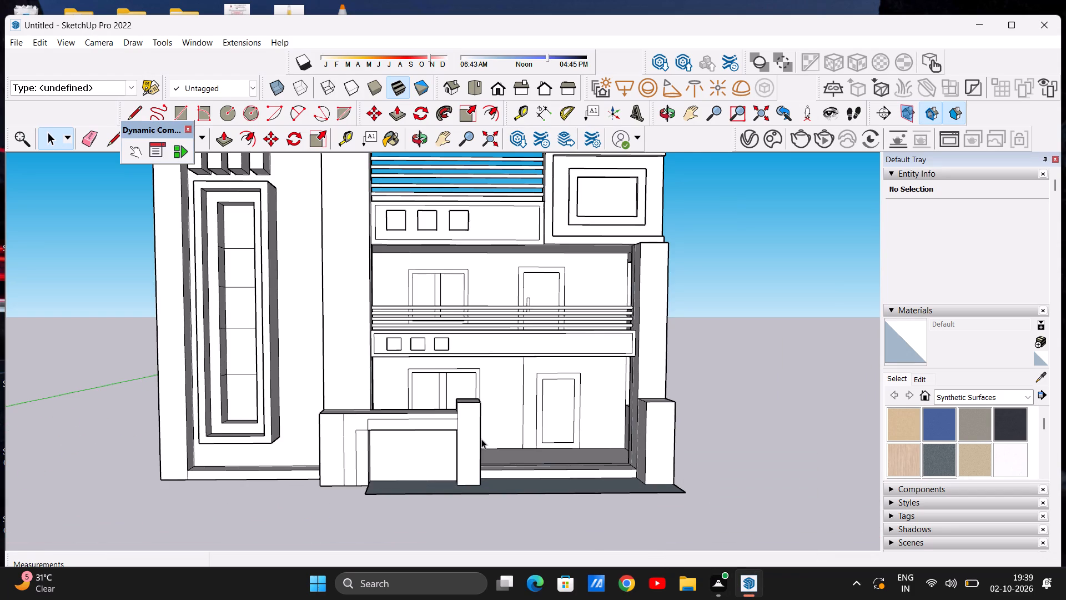
{"action": "scroll", "coordinate": [481, 439], "scroll_direction": "down", "scroll_amount": 12}
Examine the gate opening, ground strip and both pillars from above, from the front and at oblique angles.
{"action": "middle_click_drag", "start_coordinate": [491, 466], "coordinate": [489, 546]}
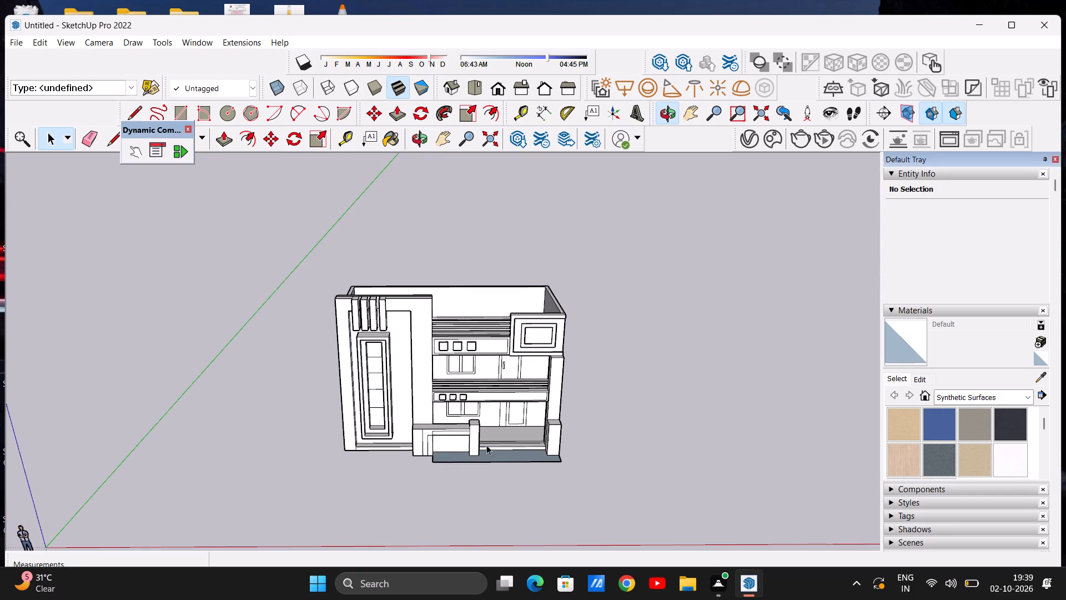
{"action": "scroll", "coordinate": [486, 445], "scroll_direction": "up", "scroll_amount": 10}
{"action": "scroll", "coordinate": [500, 460], "scroll_direction": "down", "scroll_amount": 2}
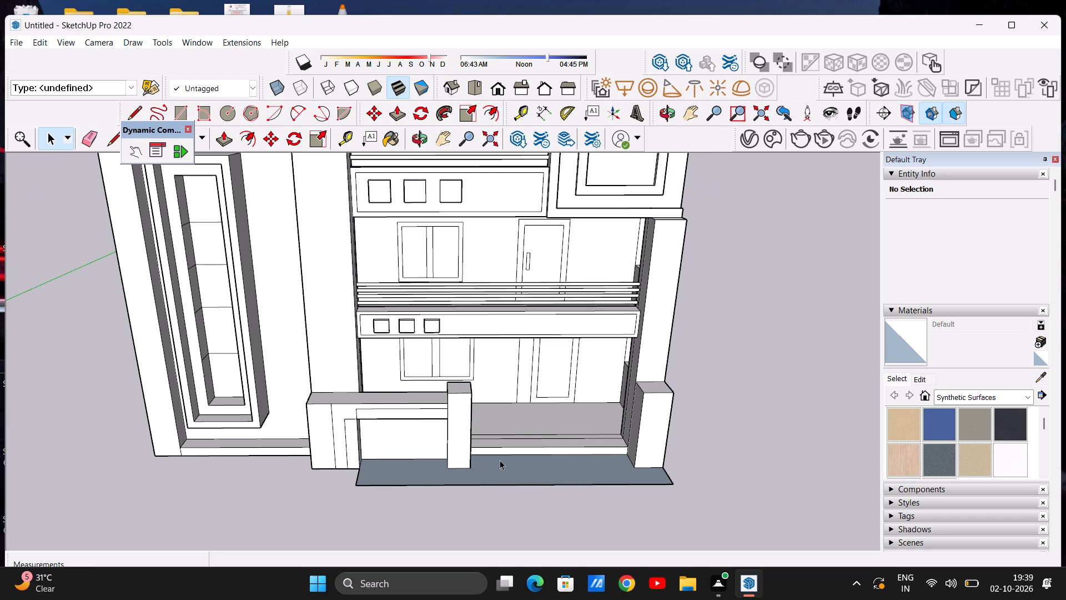
{"action": "scroll", "coordinate": [527, 462], "scroll_direction": "down", "scroll_amount": 4}
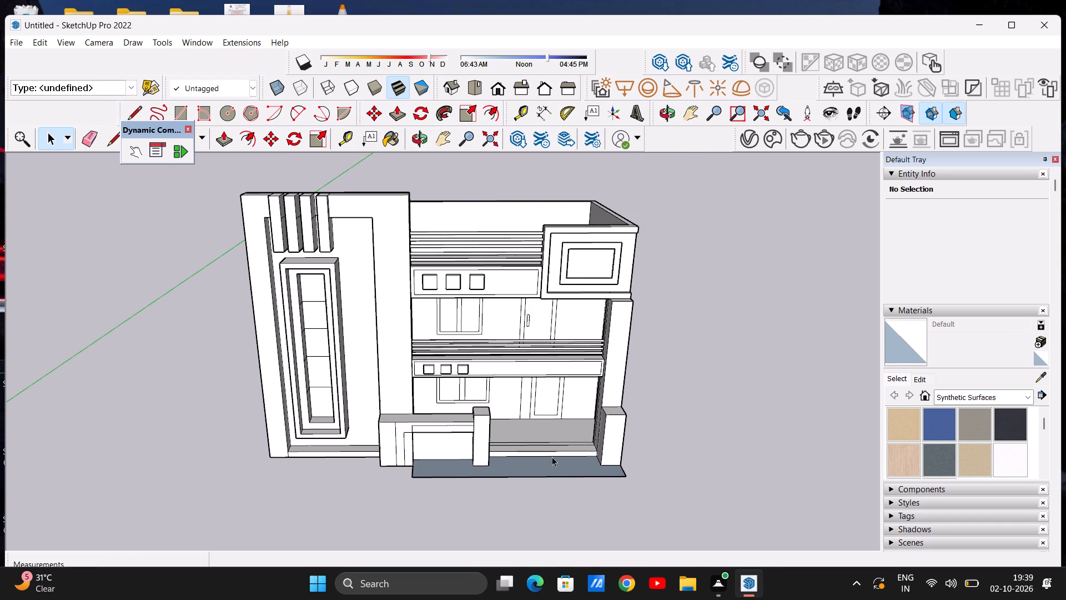
{"action": "scroll", "coordinate": [555, 439], "scroll_direction": "up", "scroll_amount": 7}
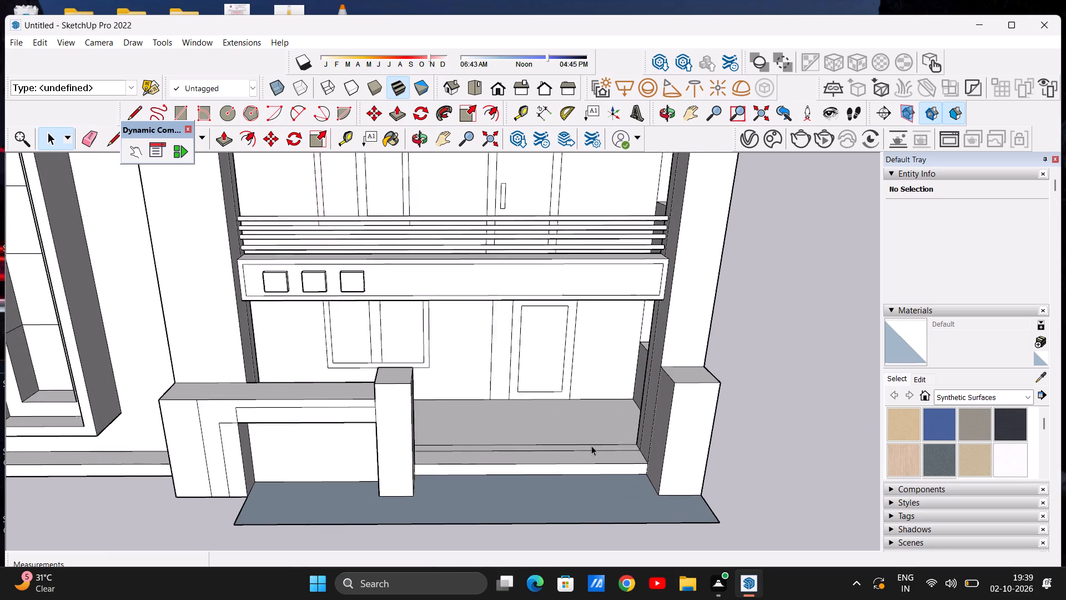
{"action": "scroll", "coordinate": [591, 446], "scroll_direction": "up", "scroll_amount": 1}
{"action": "middle_click_drag", "start_coordinate": [587, 467], "coordinate": [591, 512]}
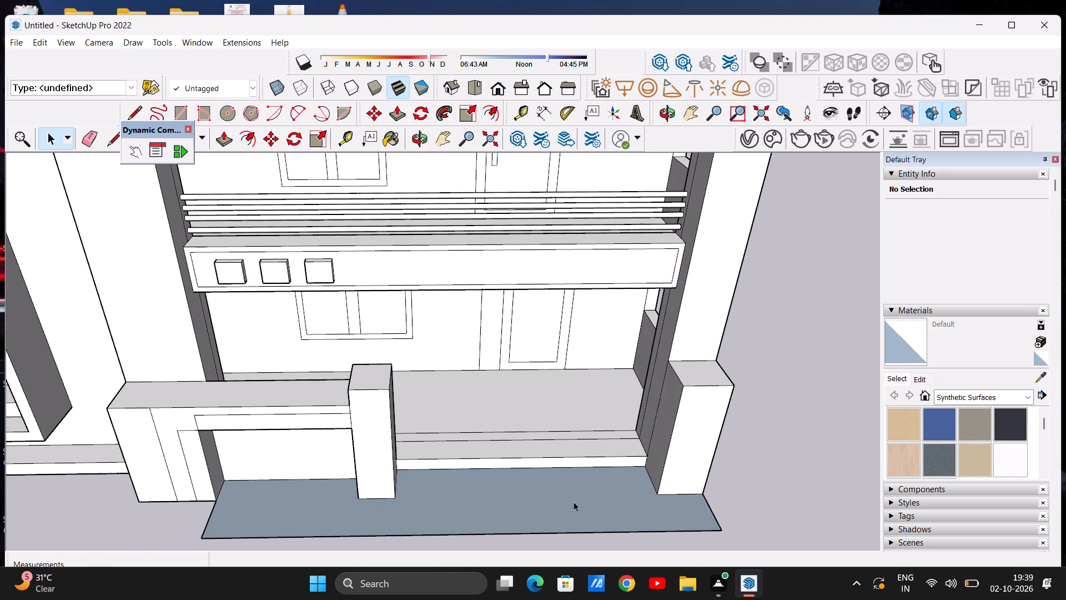
{"action": "scroll", "coordinate": [570, 481], "scroll_direction": "down", "scroll_amount": 2}
{"action": "middle_click_drag", "start_coordinate": [575, 504], "coordinate": [585, 415]}
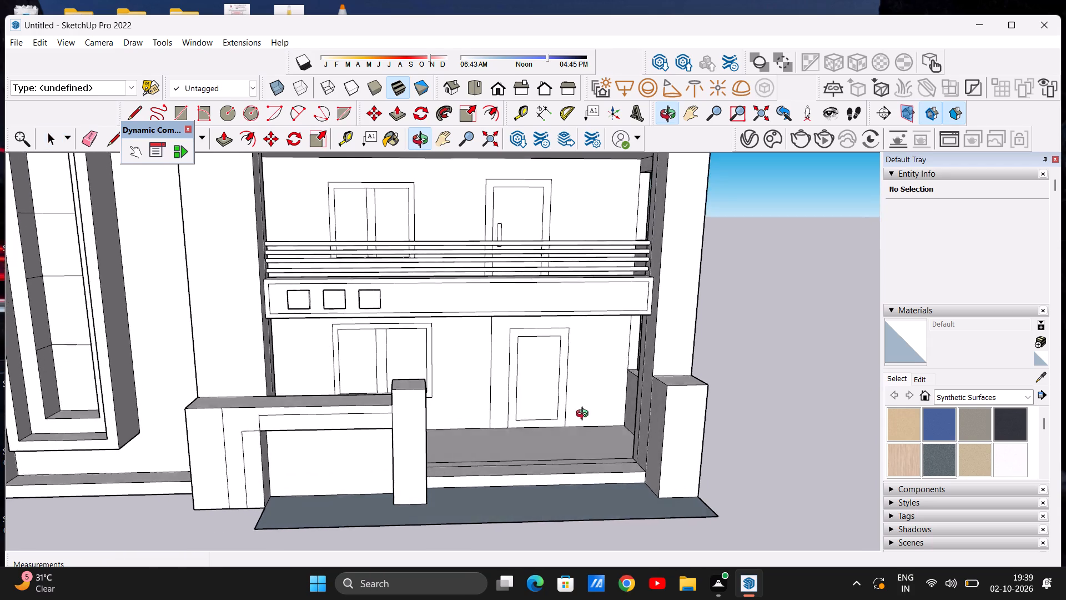
{"action": "middle_click_drag", "start_coordinate": [585, 415], "coordinate": [581, 389]}
{"action": "scroll", "coordinate": [589, 487], "scroll_direction": "down", "scroll_amount": 8}
{"action": "middle_click_drag", "start_coordinate": [638, 479], "coordinate": [616, 454]}
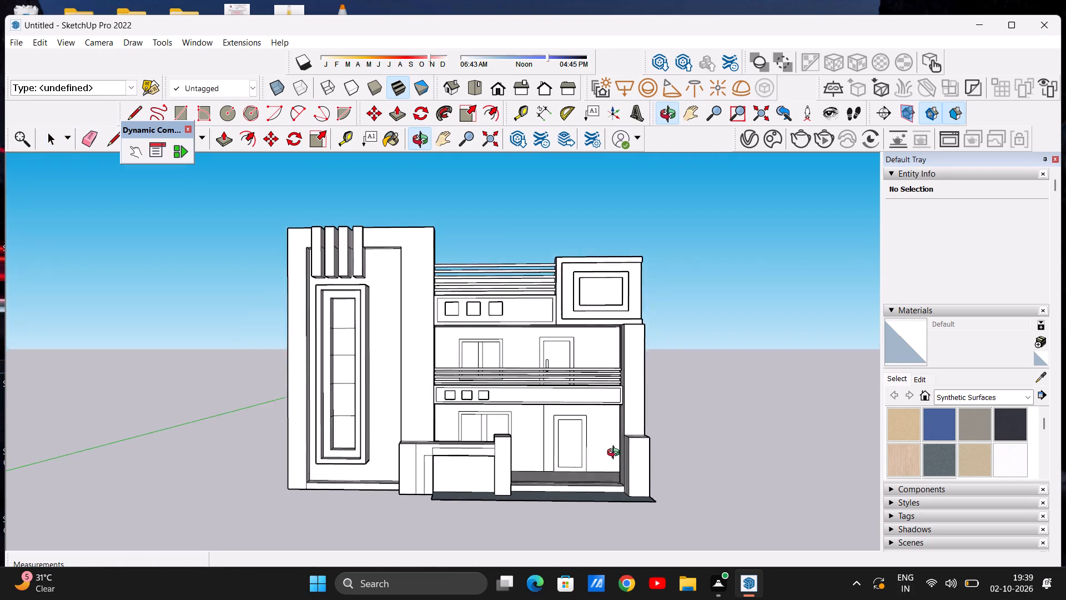
{"action": "middle_click_drag", "start_coordinate": [616, 454], "coordinate": [615, 450]}
{"action": "scroll", "coordinate": [643, 458], "scroll_direction": "up", "scroll_amount": 3}
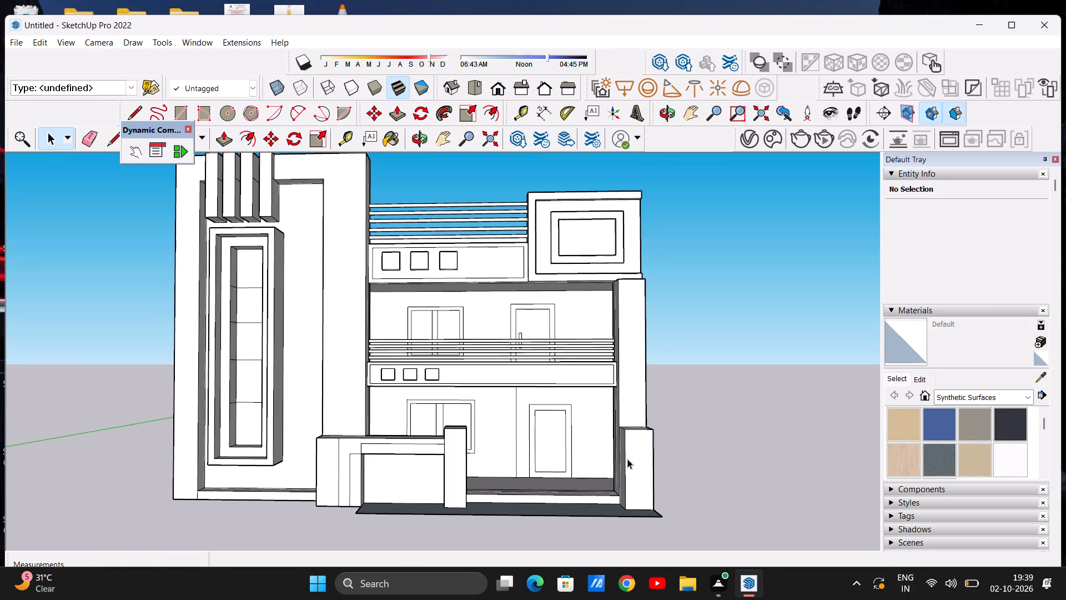
{"action": "middle_click_drag", "start_coordinate": [615, 454], "coordinate": [587, 472]}
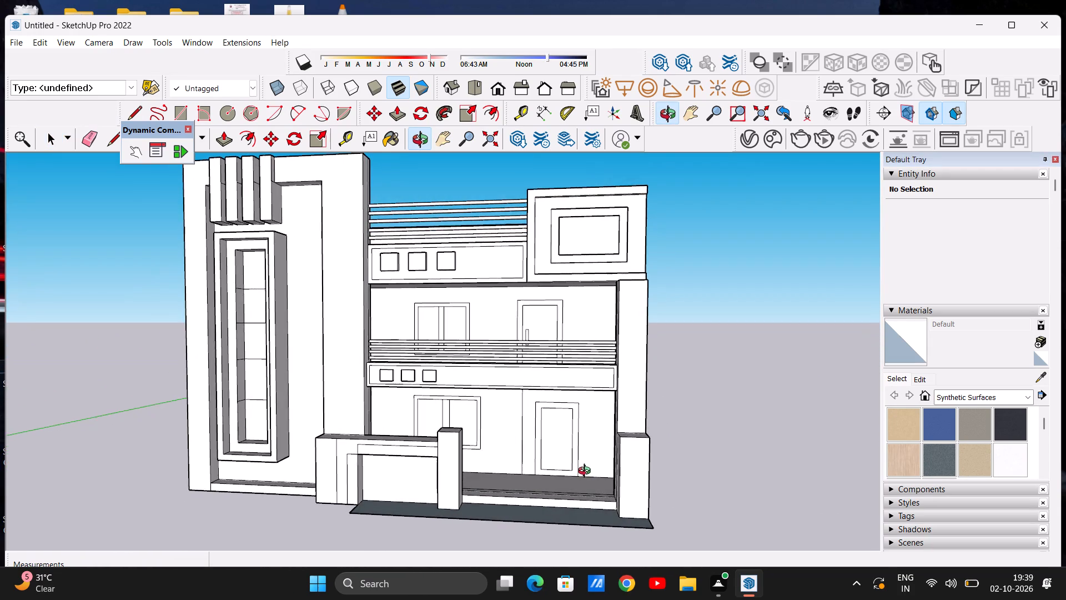
{"action": "middle_click_drag", "start_coordinate": [587, 472], "coordinate": [609, 482]}
{"action": "scroll", "coordinate": [608, 484], "scroll_direction": "down", "scroll_amount": 7}
{"action": "scroll", "coordinate": [580, 488], "scroll_direction": "up", "scroll_amount": 7}
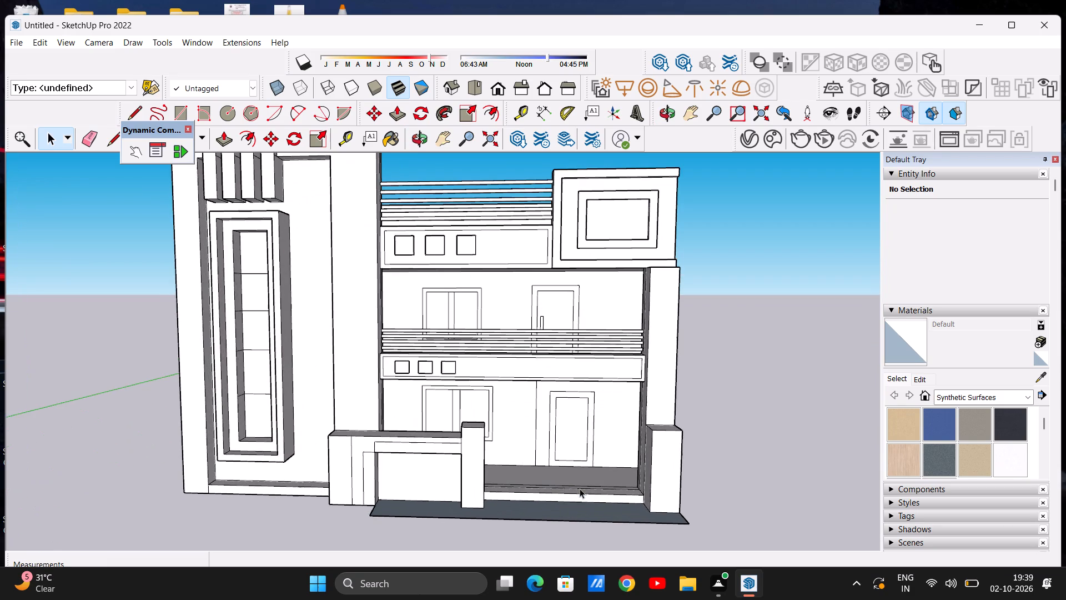
{"action": "scroll", "coordinate": [587, 442], "scroll_direction": "down", "scroll_amount": 1}
{"action": "middle_click_drag", "start_coordinate": [593, 438], "coordinate": [652, 405]}
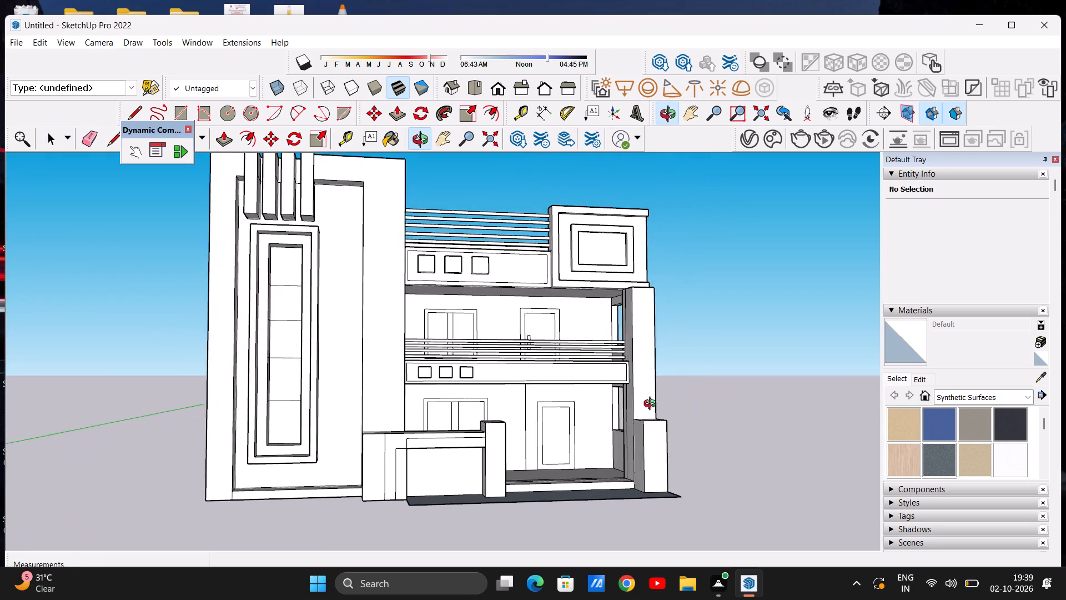
{"action": "middle_click_drag", "start_coordinate": [652, 405], "coordinate": [784, 381]}
{"action": "middle_click_drag", "start_coordinate": [530, 400], "coordinate": [533, 425]}
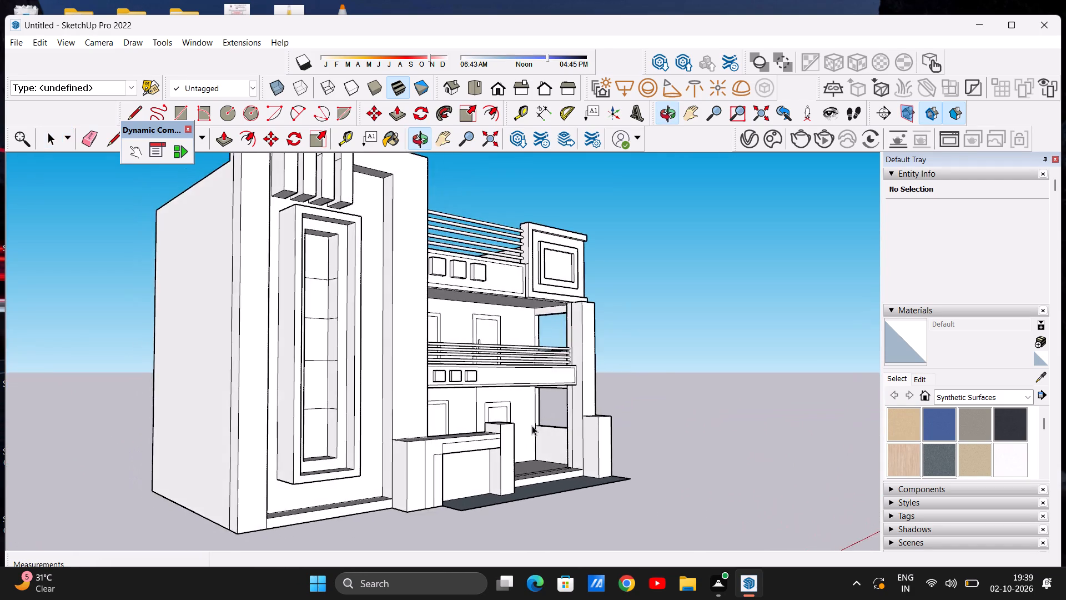
{"action": "scroll", "coordinate": [451, 432], "scroll_direction": "down", "scroll_amount": 8}
{"action": "middle_click_drag", "start_coordinate": [519, 434], "coordinate": [361, 412]}
{"action": "scroll", "coordinate": [516, 458], "scroll_direction": "up", "scroll_amount": 4}
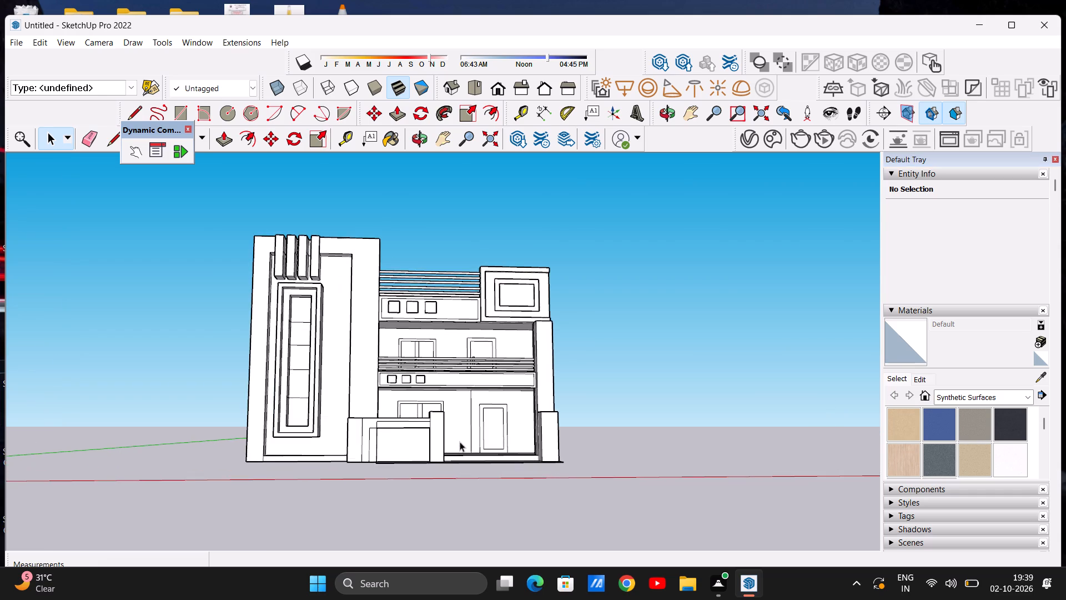
{"action": "scroll", "coordinate": [461, 442], "scroll_direction": "up", "scroll_amount": 6}
{"action": "middle_click_drag", "start_coordinate": [472, 482], "coordinate": [451, 519]}
{"action": "scroll", "coordinate": [481, 465], "scroll_direction": "up", "scroll_amount": 3}
{"action": "scroll", "coordinate": [489, 467], "scroll_direction": "down", "scroll_amount": 2}
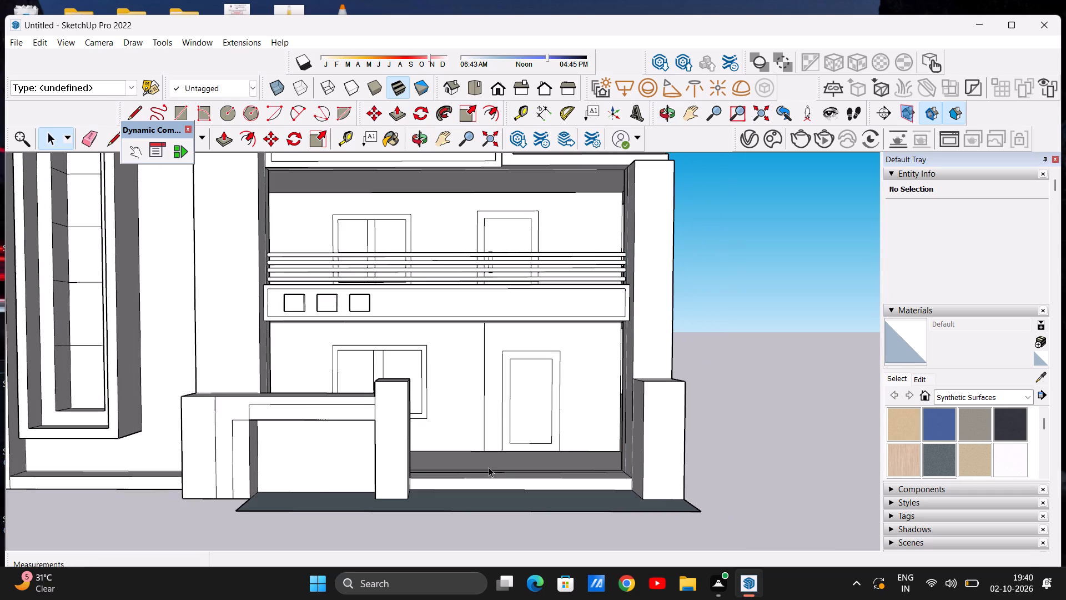
{"action": "middle_click_drag", "start_coordinate": [516, 469], "coordinate": [666, 470]}
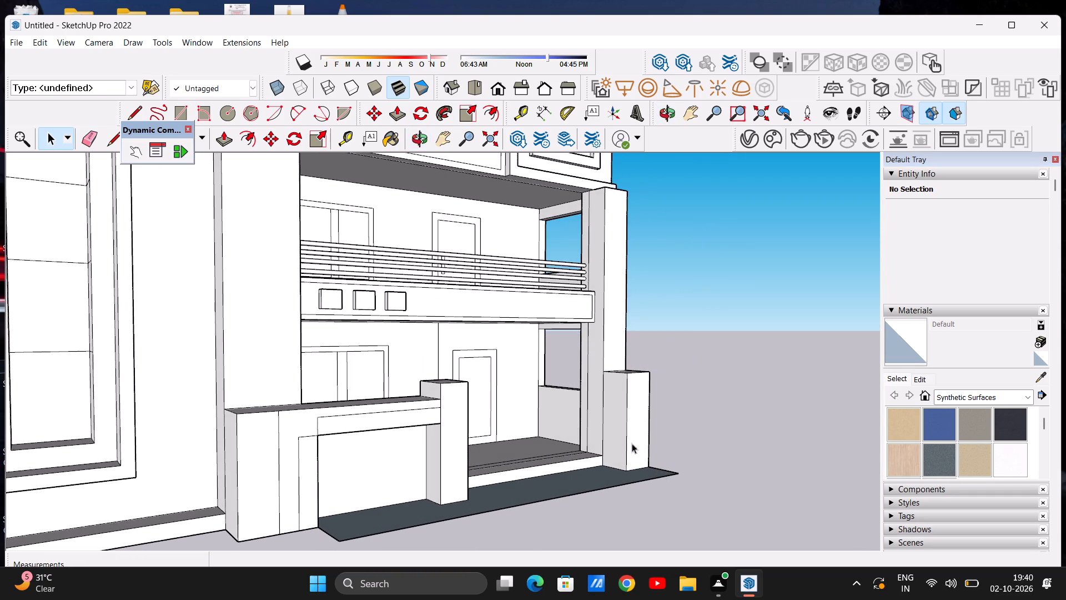
{"action": "scroll", "coordinate": [626, 403], "scroll_direction": "up", "scroll_amount": 5}
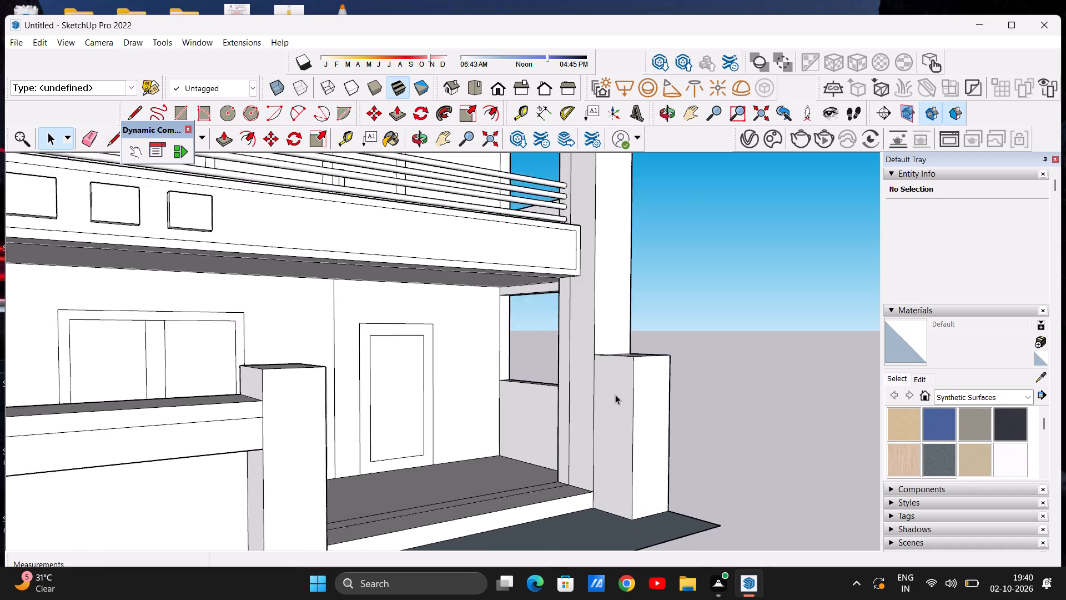
{"action": "scroll", "coordinate": [615, 394], "scroll_direction": "up", "scroll_amount": 3}
{"action": "scroll", "coordinate": [558, 448], "scroll_direction": "down", "scroll_amount": 7}
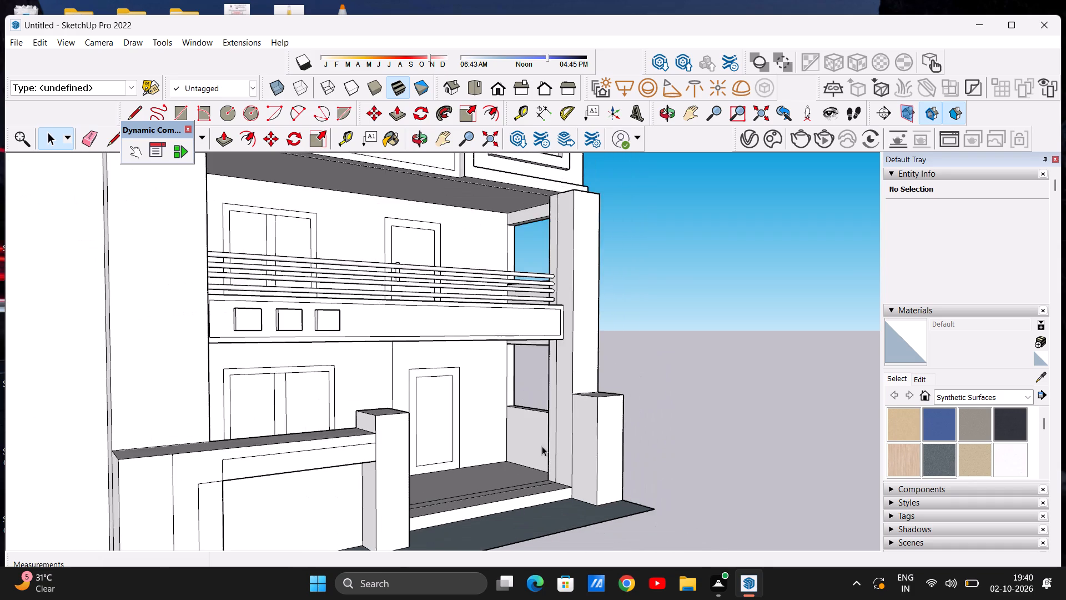
{"action": "scroll", "coordinate": [542, 446], "scroll_direction": "down", "scroll_amount": 3}
{"action": "middle_click_drag", "start_coordinate": [532, 490], "coordinate": [404, 490]}
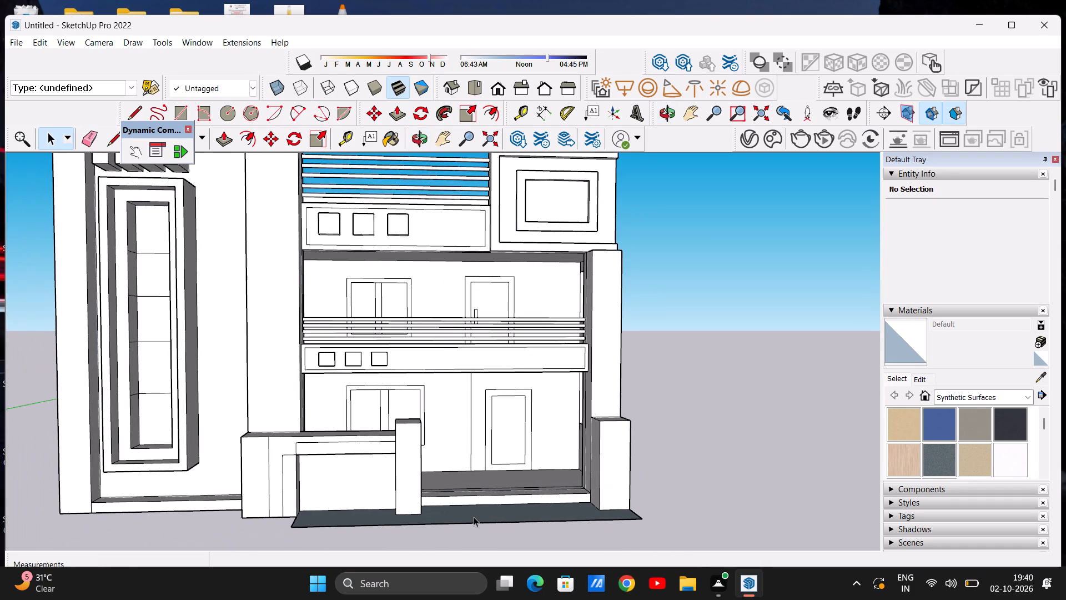
{"action": "scroll", "coordinate": [482, 513], "scroll_direction": "up", "scroll_amount": 2}
{"action": "middle_click_drag", "start_coordinate": [485, 514], "coordinate": [470, 581]}
{"action": "middle_click_drag", "start_coordinate": [534, 482], "coordinate": [491, 547]}
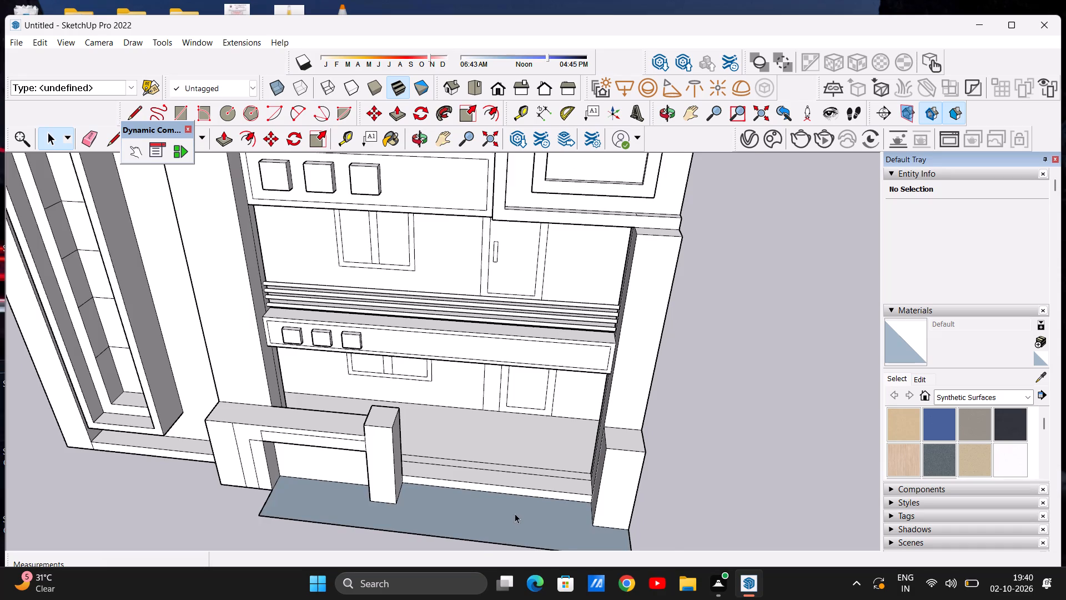
Examine the house from directly above and from a raised front view, checking the gate opening between the two pillars.
{"action": "scroll", "coordinate": [515, 512], "scroll_direction": "up", "scroll_amount": 3}
{"action": "middle_click_drag", "start_coordinate": [489, 506], "coordinate": [505, 551]}
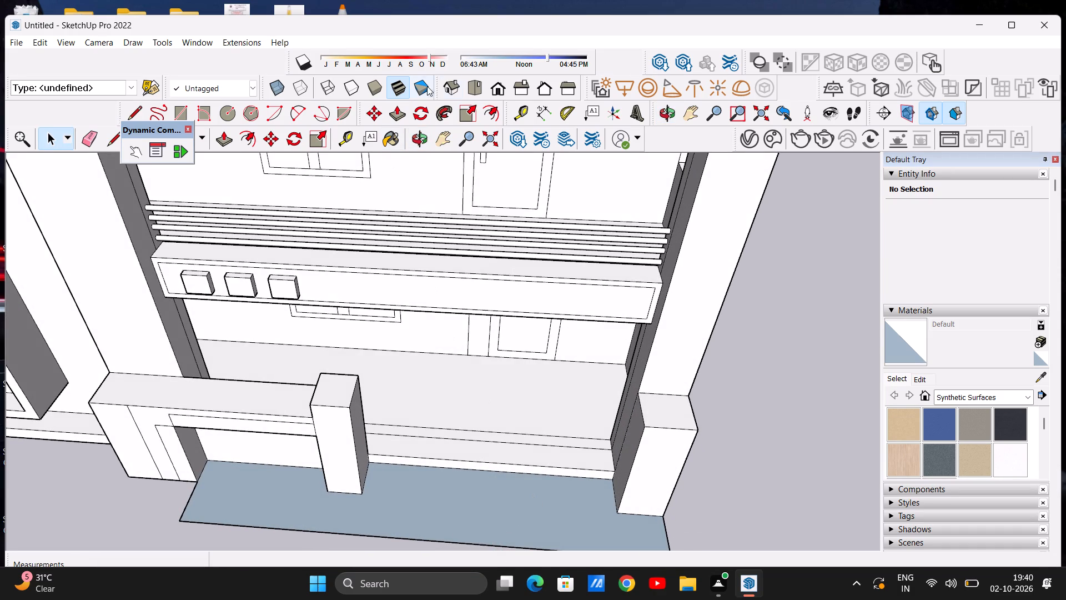
{"action": "left_click", "coordinate": [474, 91]}
{"action": "scroll", "coordinate": [505, 411], "scroll_direction": "down", "scroll_amount": 12}
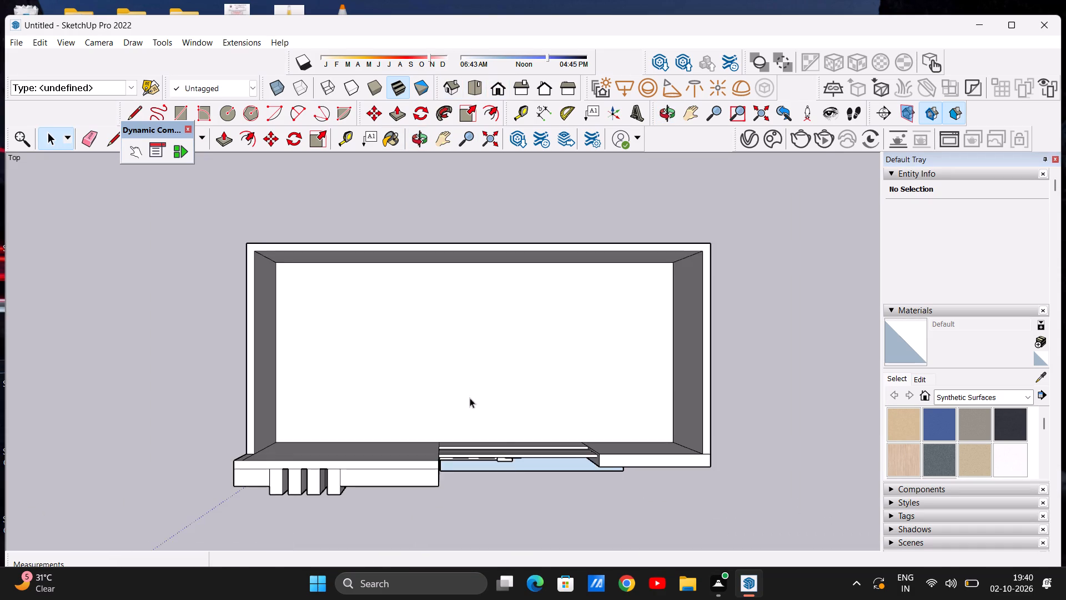
{"action": "scroll", "coordinate": [517, 476], "scroll_direction": "up", "scroll_amount": 6}
{"action": "middle_click_drag", "start_coordinate": [513, 490], "coordinate": [518, 421]}
{"action": "scroll", "coordinate": [524, 472], "scroll_direction": "down", "scroll_amount": 5}
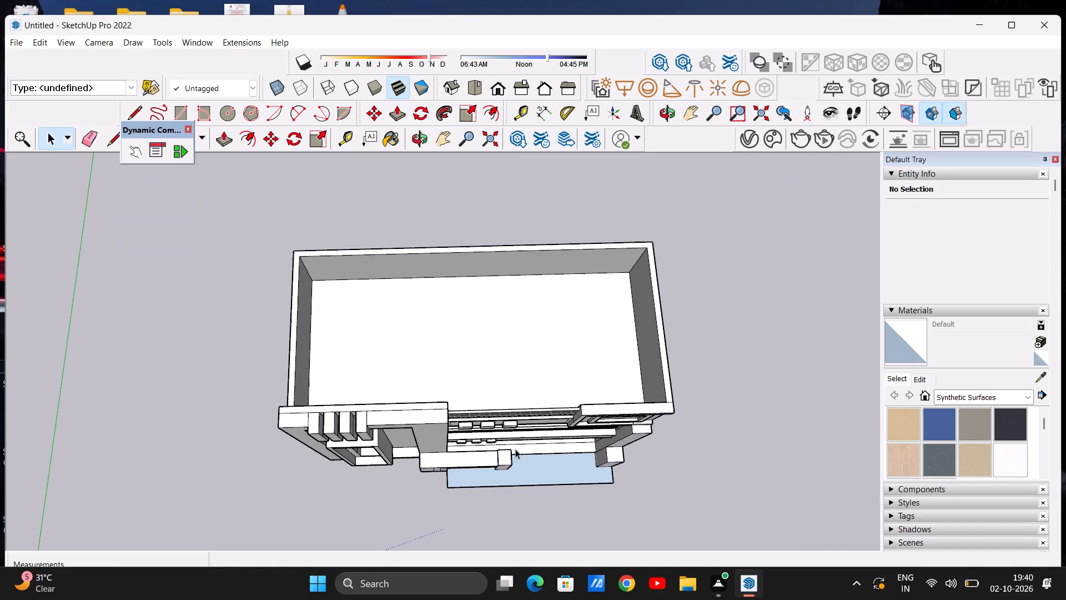
{"action": "scroll", "coordinate": [515, 449], "scroll_direction": "down", "scroll_amount": 1}
{"action": "middle_click_drag", "start_coordinate": [547, 509], "coordinate": [533, 413]}
{"action": "scroll", "coordinate": [545, 517], "scroll_direction": "down", "scroll_amount": 6}
{"action": "middle_click_drag", "start_coordinate": [546, 559], "coordinate": [535, 505]}
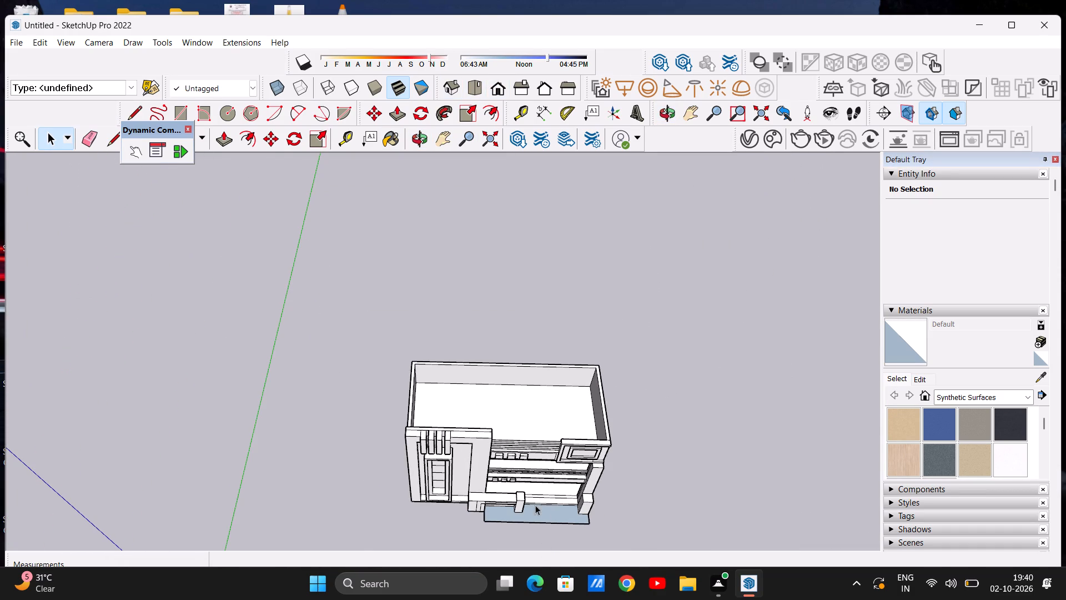
Draw a line about 14' 1" long across the ground strip from the boundary wall's post to the corner pillar.
{"action": "middle_click_drag", "start_coordinate": [535, 505], "coordinate": [528, 484]}
{"action": "scroll", "coordinate": [586, 544], "scroll_direction": "up", "scroll_amount": 1}
{"action": "scroll", "coordinate": [515, 448], "scroll_direction": "up", "scroll_amount": 5}
{"action": "scroll", "coordinate": [567, 529], "scroll_direction": "down", "scroll_amount": 1}
{"action": "scroll", "coordinate": [567, 529], "scroll_direction": "up", "scroll_amount": 11}
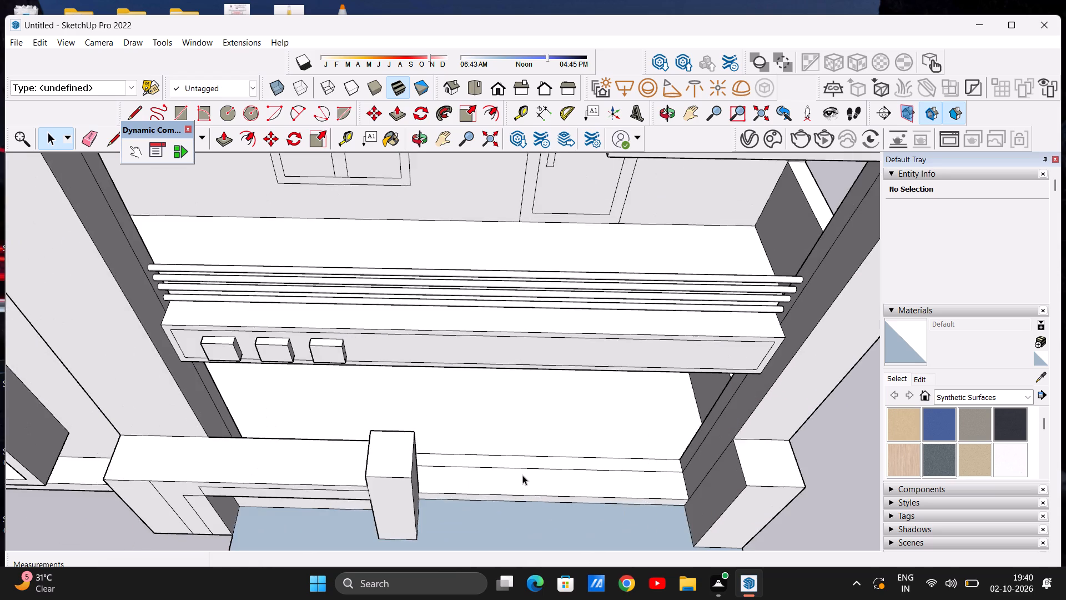
{"action": "scroll", "coordinate": [479, 437], "scroll_direction": "down", "scroll_amount": 11}
{"action": "scroll", "coordinate": [496, 483], "scroll_direction": "up", "scroll_amount": 12}
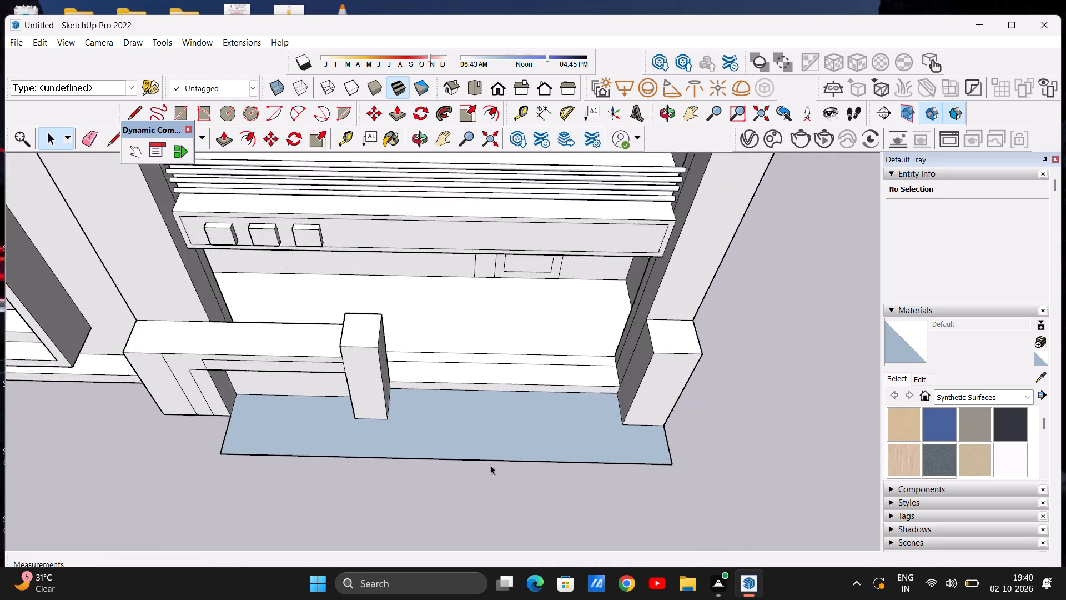
{"action": "scroll", "coordinate": [490, 465], "scroll_direction": "up", "scroll_amount": 4}
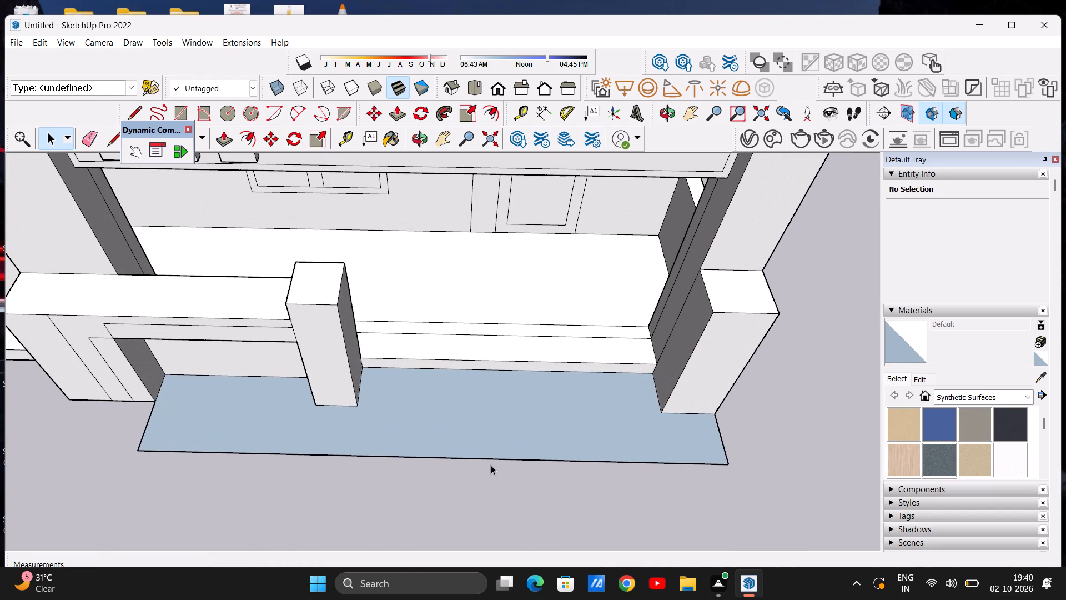
{"action": "key", "text": "l"}
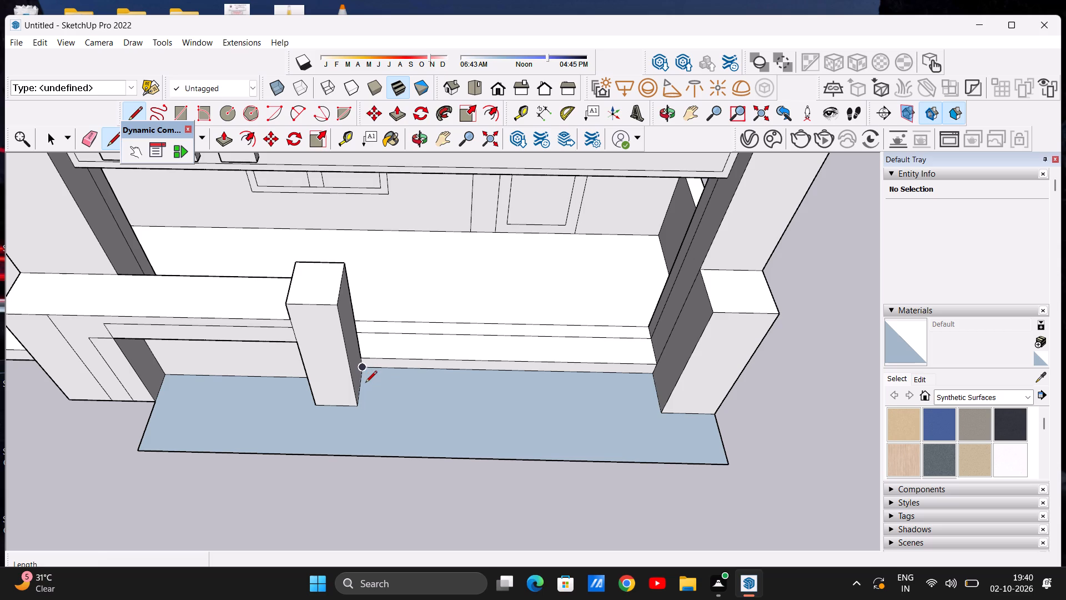
{"action": "left_click", "coordinate": [516, 391]}
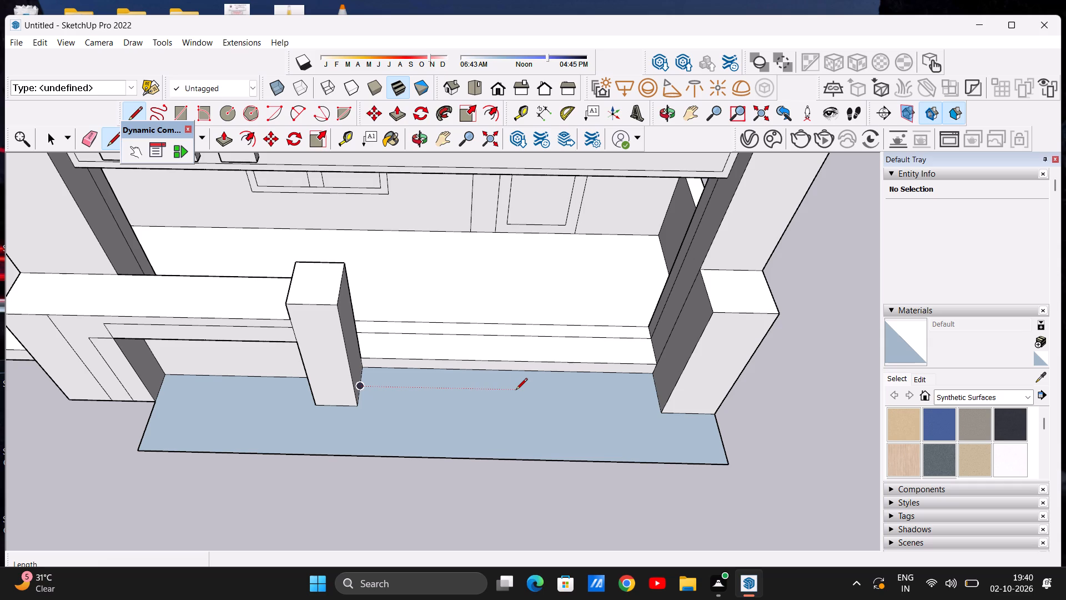
{"action": "left_click", "coordinate": [516, 391]}
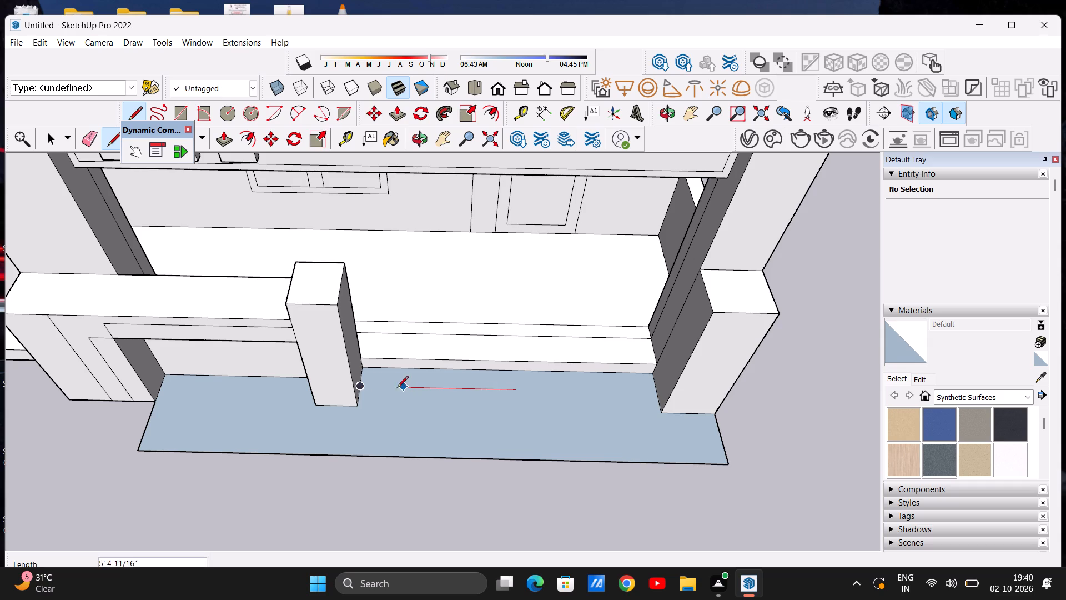
{"action": "left_click", "coordinate": [359, 387]}
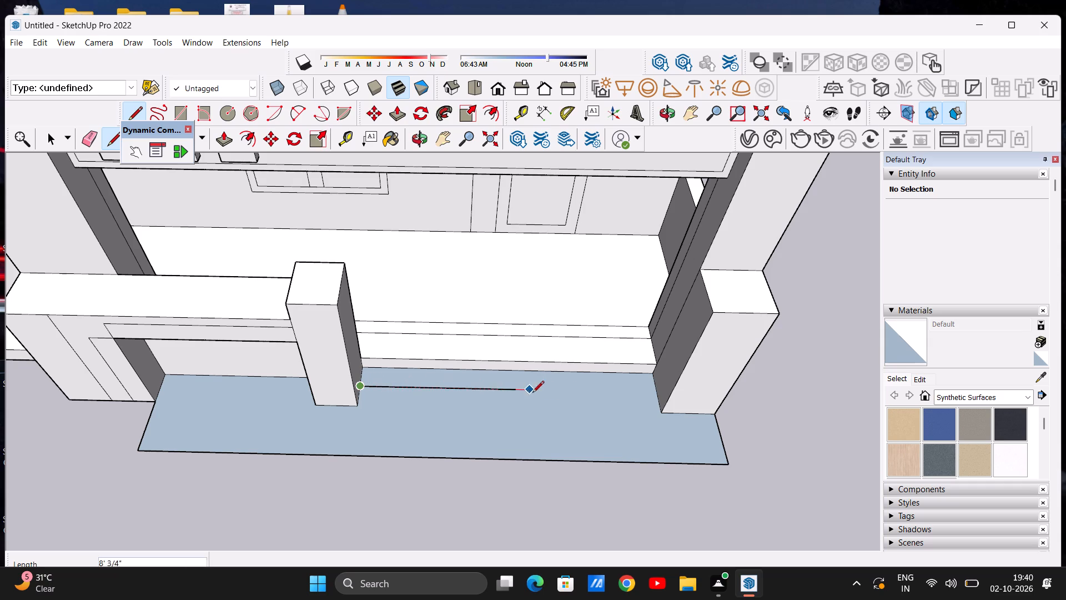
{"action": "left_click", "coordinate": [658, 392]}
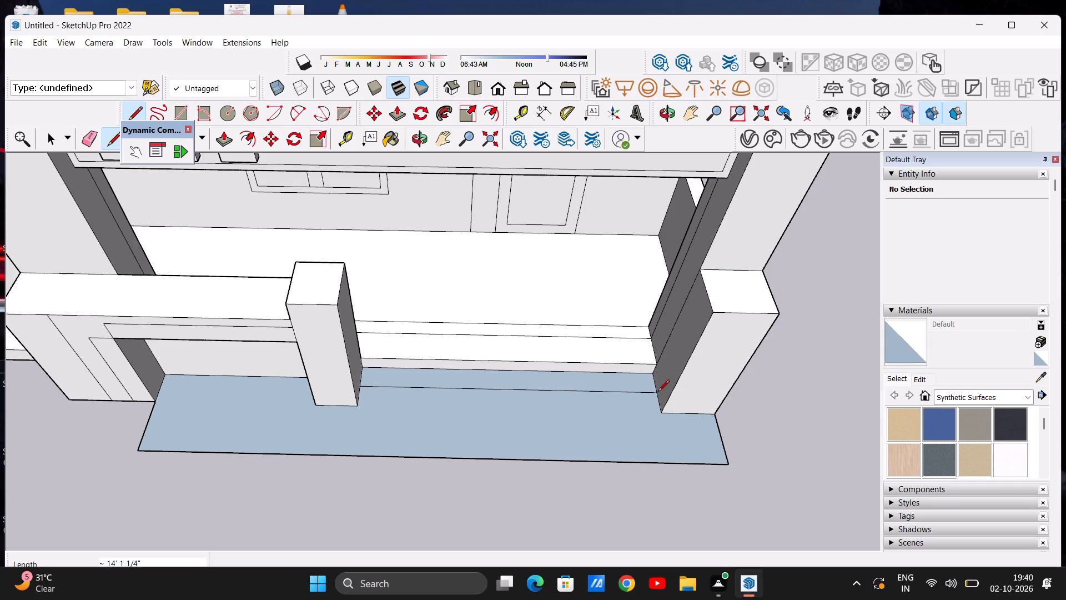
{"action": "key", "text": "space"}
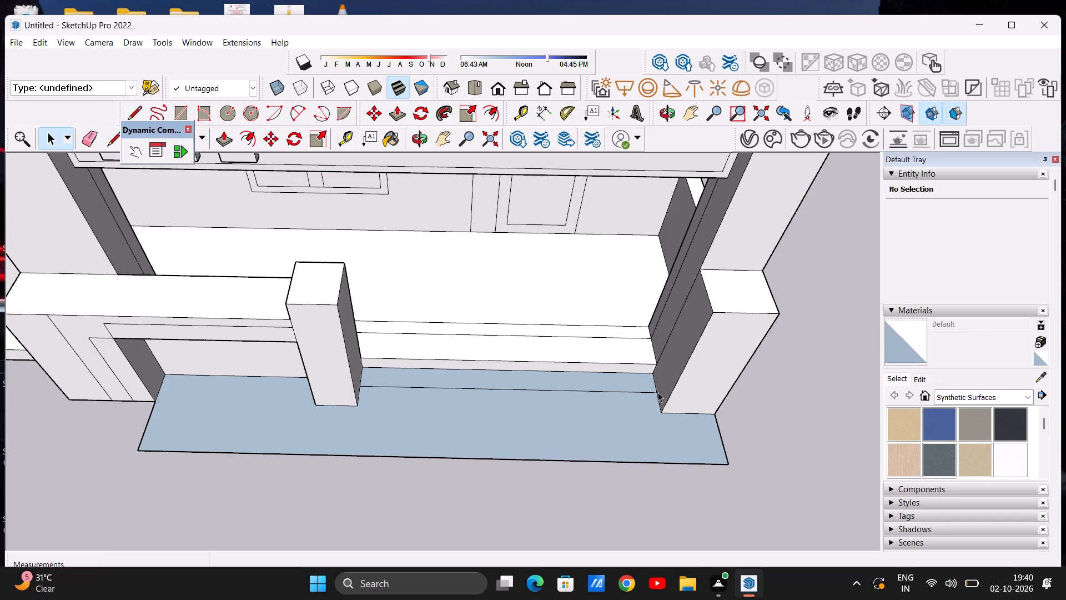
Draw a small rectangle about 10" wide and 7" deep on the street side of the line, near mid-opening.
{"action": "key", "text": "l"}
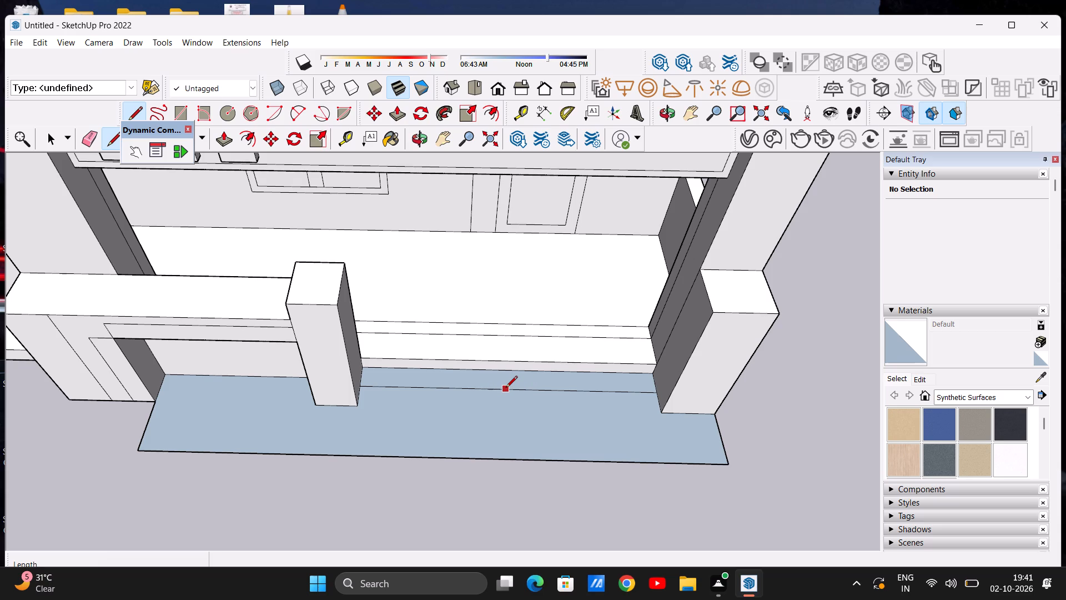
{"action": "left_click", "coordinate": [506, 388]}
{"action": "left_click", "coordinate": [507, 406]}
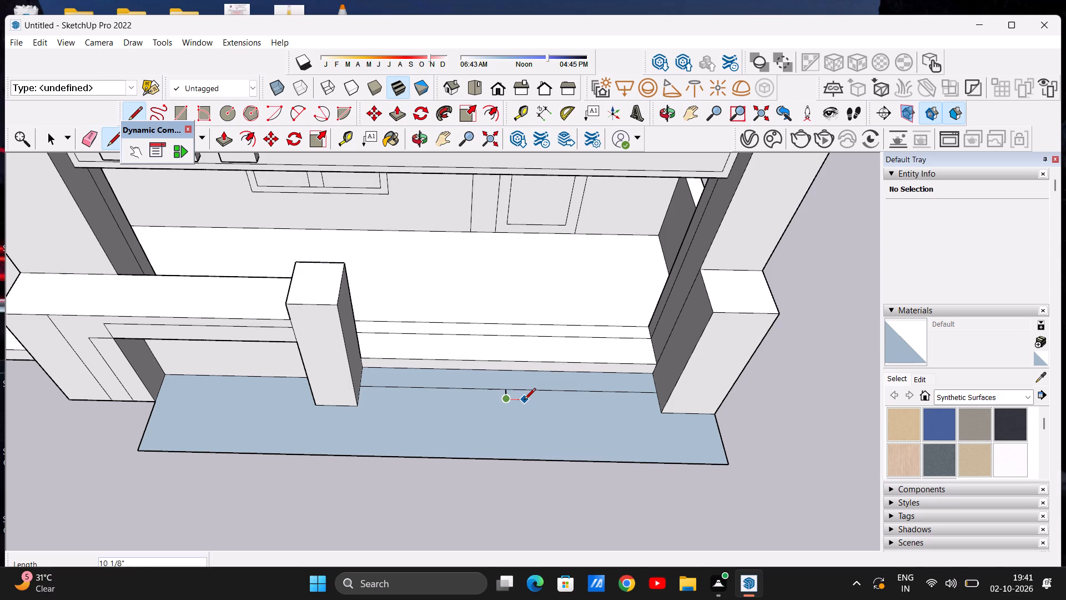
{"action": "left_click", "coordinate": [524, 401]}
{"action": "left_click", "coordinate": [526, 389]}
{"action": "key", "text": "space"}
Extend the small rectangle past the line towards the house with three more edges, keeping the width about 10".
{"action": "scroll", "coordinate": [495, 411], "scroll_direction": "up", "scroll_amount": 3}
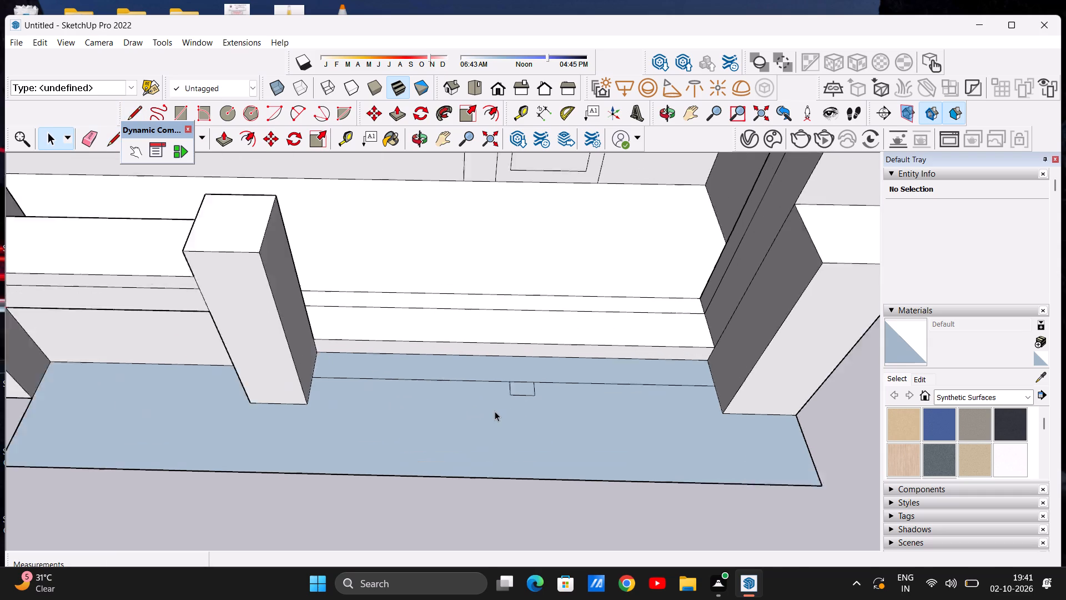
{"action": "scroll", "coordinate": [495, 411], "scroll_direction": "up", "scroll_amount": 2}
{"action": "scroll", "coordinate": [511, 411], "scroll_direction": "down", "scroll_amount": 1}
{"action": "middle_click_drag", "start_coordinate": [509, 411], "coordinate": [518, 507]}
{"action": "scroll", "coordinate": [532, 445], "scroll_direction": "up", "scroll_amount": 1}
{"action": "scroll", "coordinate": [535, 444], "scroll_direction": "down", "scroll_amount": 6}
{"action": "scroll", "coordinate": [589, 398], "scroll_direction": "up", "scroll_amount": 4}
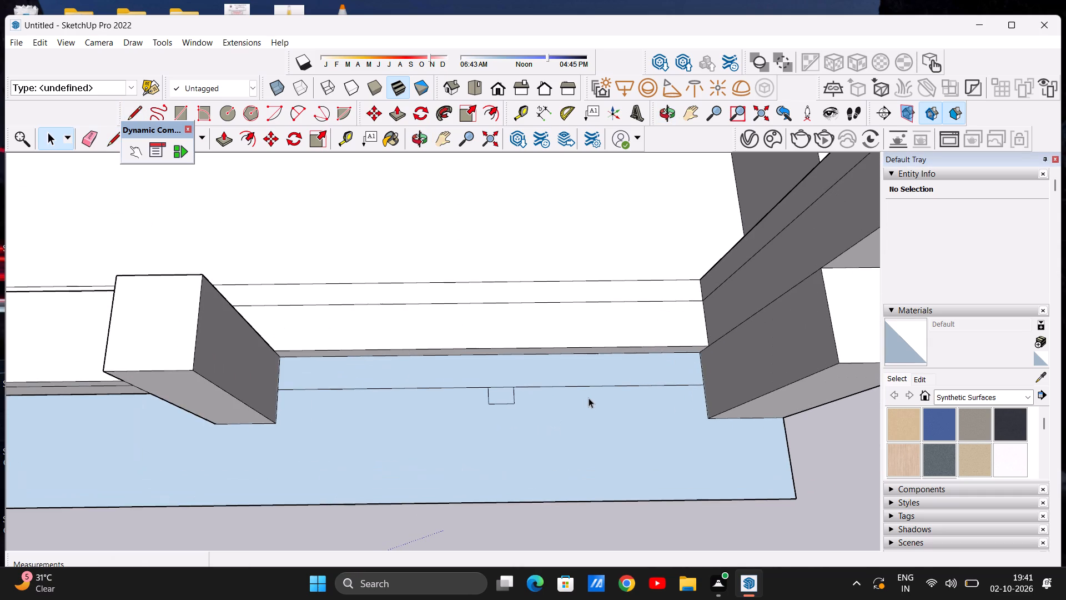
{"action": "scroll", "coordinate": [595, 401], "scroll_direction": "down", "scroll_amount": 2}
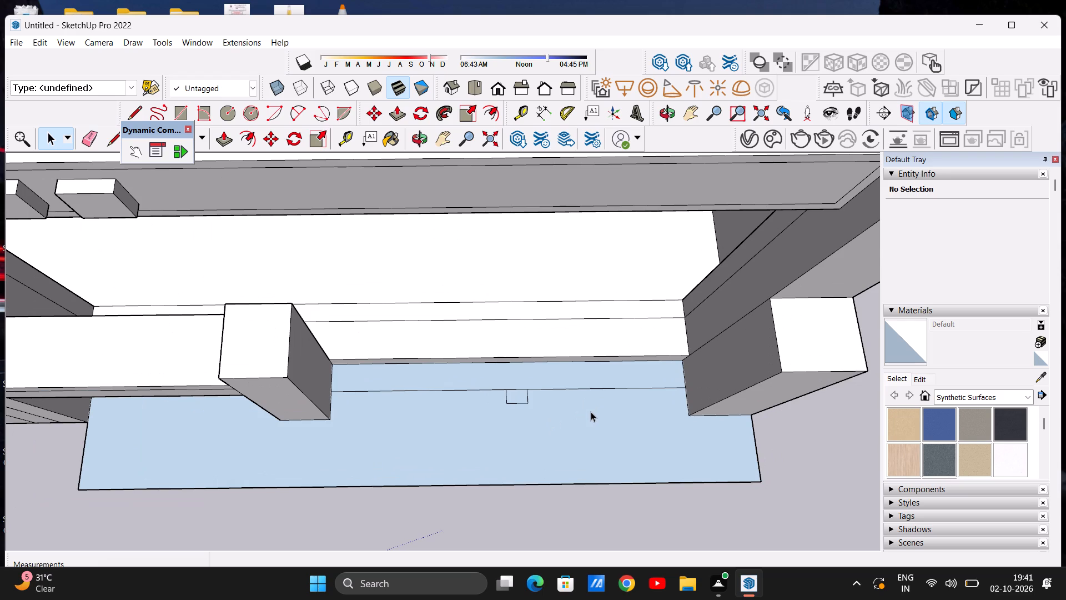
{"action": "scroll", "coordinate": [526, 394], "scroll_direction": "up", "scroll_amount": 2}
{"action": "scroll", "coordinate": [529, 394], "scroll_direction": "down", "scroll_amount": 1}
{"action": "scroll", "coordinate": [529, 394], "scroll_direction": "up", "scroll_amount": 2}
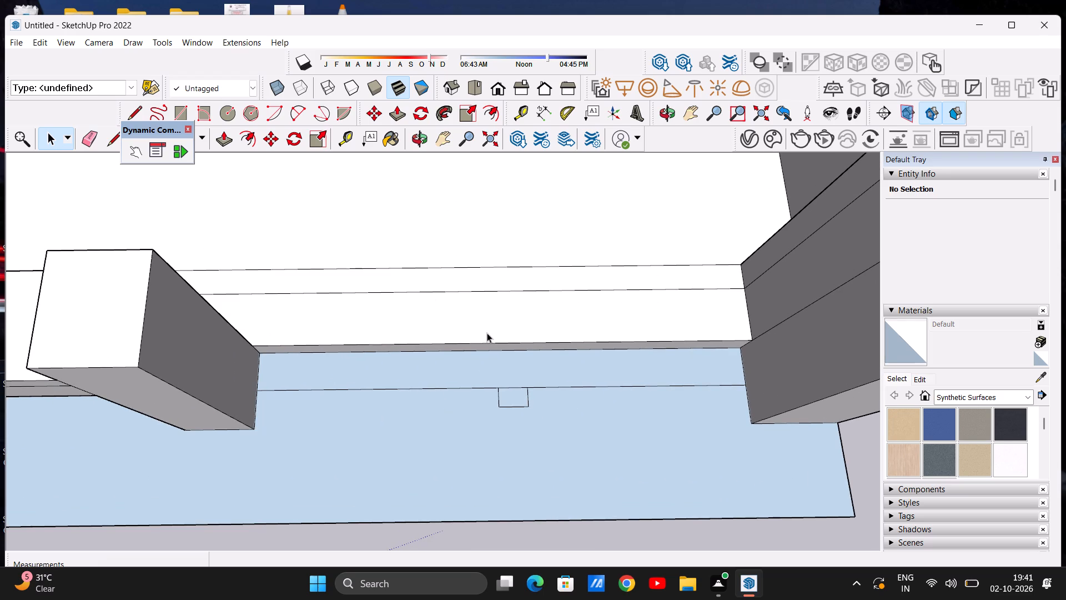
{"action": "key", "text": "l"}
{"action": "scroll", "coordinate": [496, 401], "scroll_direction": "up", "scroll_amount": 11}
{"action": "left_click", "coordinate": [504, 359]}
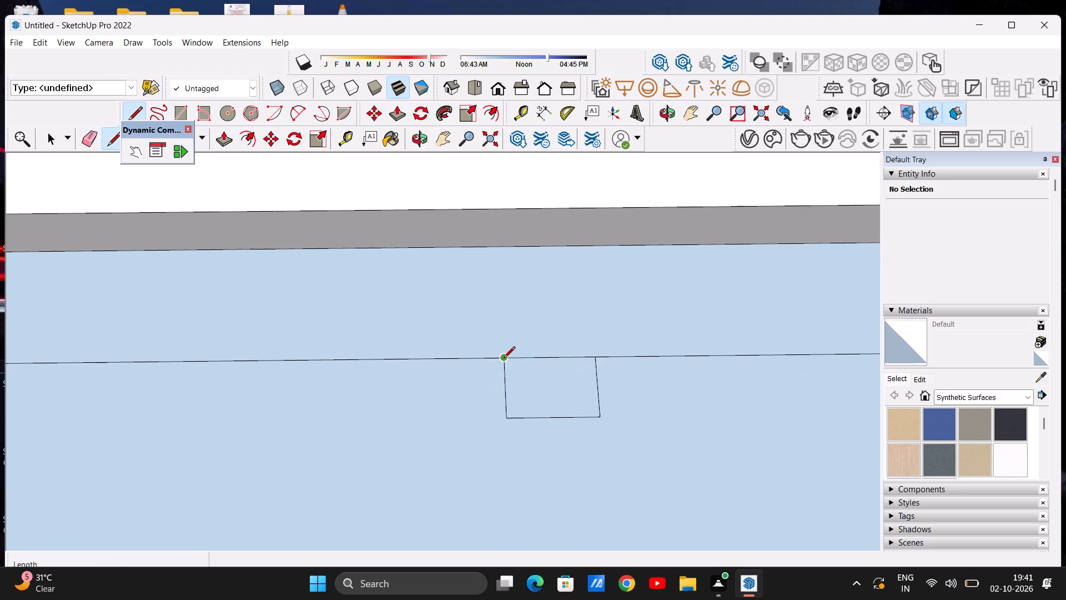
{"action": "left_click", "coordinate": [503, 334]}
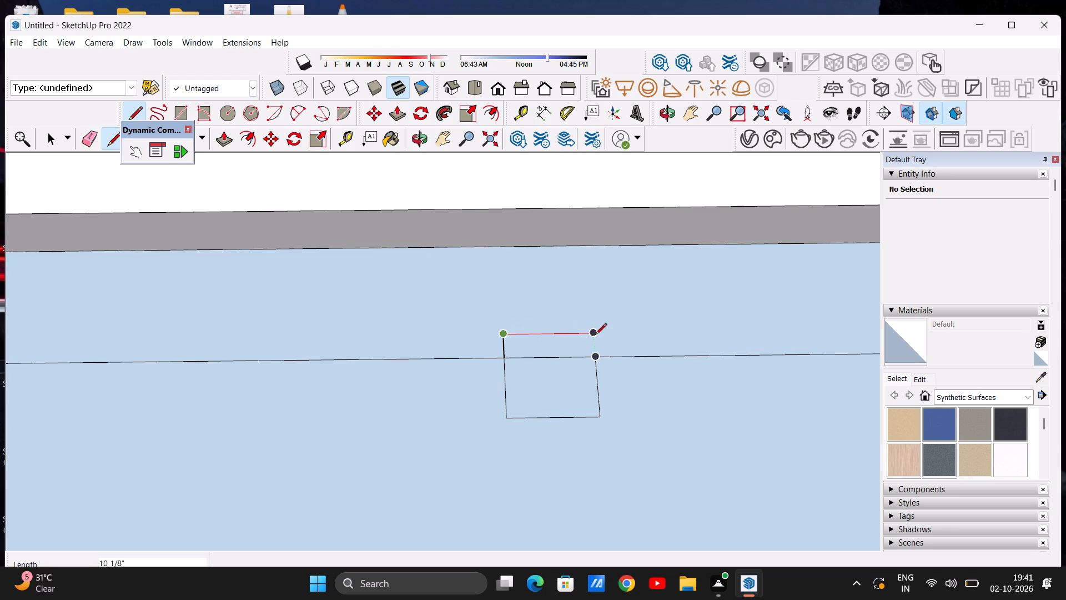
{"action": "left_click", "coordinate": [594, 336]}
{"action": "left_click", "coordinate": [597, 357]}
{"action": "key", "text": "space"}
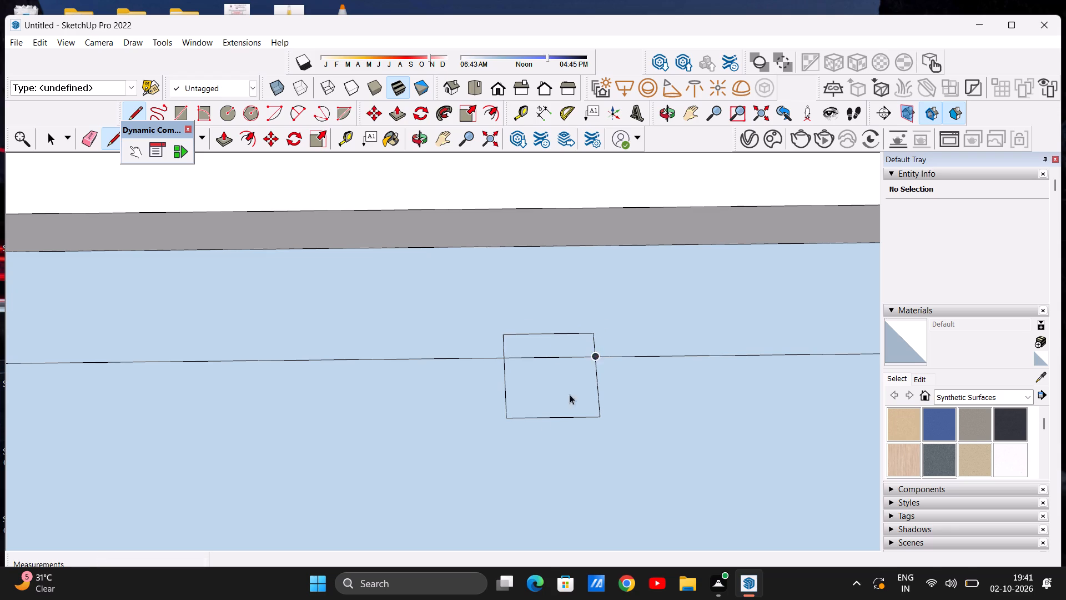
Erase the piece of the ground line that crosses the inside of the small rectangle.
{"action": "scroll", "coordinate": [540, 378], "scroll_direction": "down", "scroll_amount": 16}
{"action": "middle_click_drag", "start_coordinate": [547, 404], "coordinate": [546, 344]}
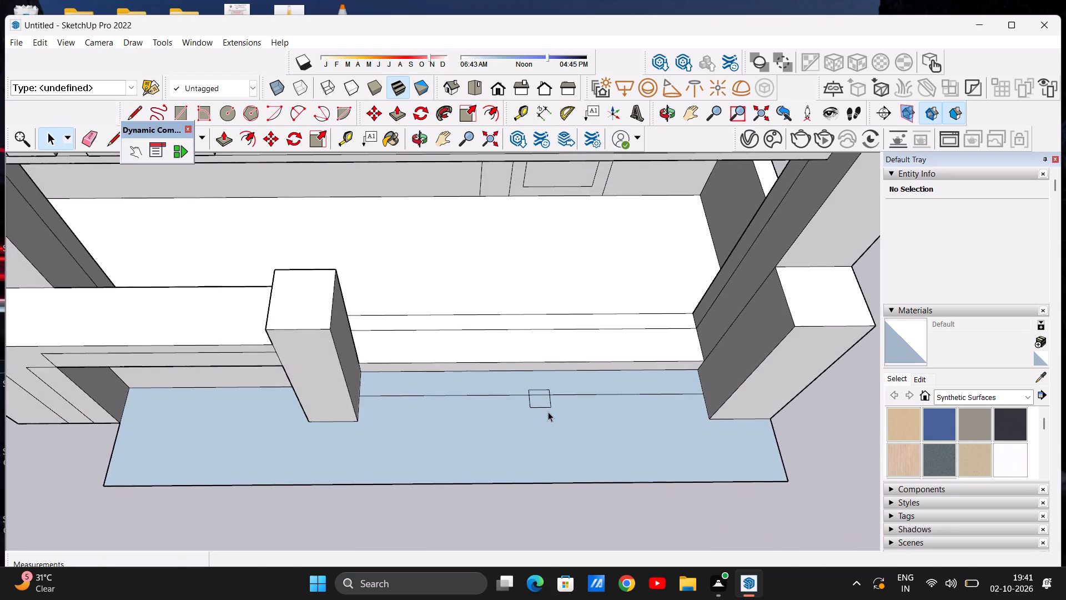
{"action": "scroll", "coordinate": [546, 412], "scroll_direction": "up", "scroll_amount": 7}
{"action": "scroll", "coordinate": [542, 413], "scroll_direction": "down", "scroll_amount": 4}
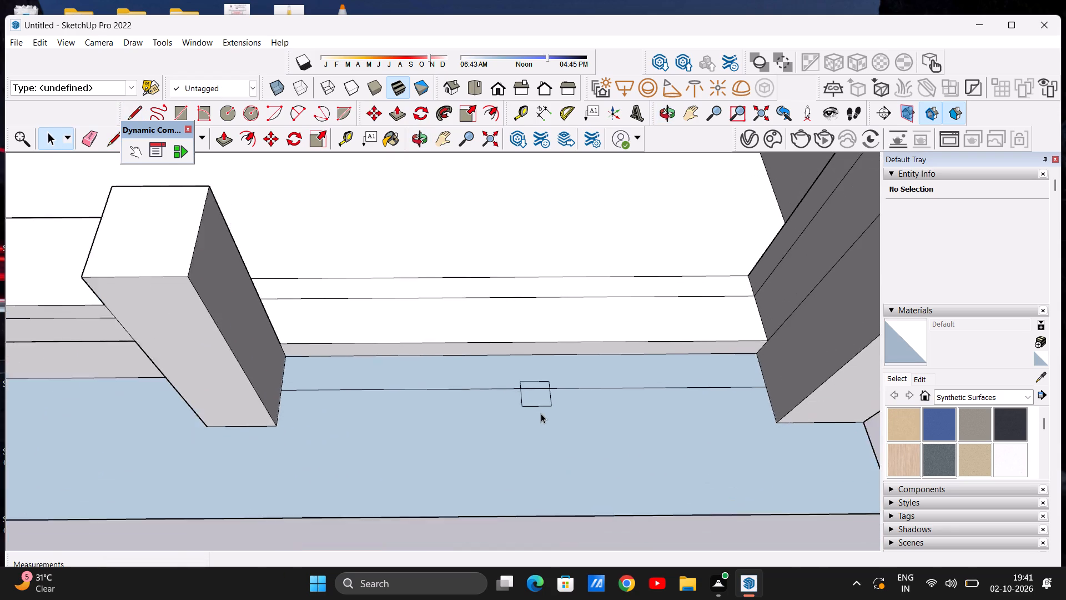
{"action": "scroll", "coordinate": [541, 413], "scroll_direction": "down", "scroll_amount": 2}
{"action": "scroll", "coordinate": [536, 396], "scroll_direction": "up", "scroll_amount": 1}
{"action": "scroll", "coordinate": [536, 396], "scroll_direction": "down", "scroll_amount": 1}
{"action": "scroll", "coordinate": [536, 396], "scroll_direction": "up", "scroll_amount": 5}
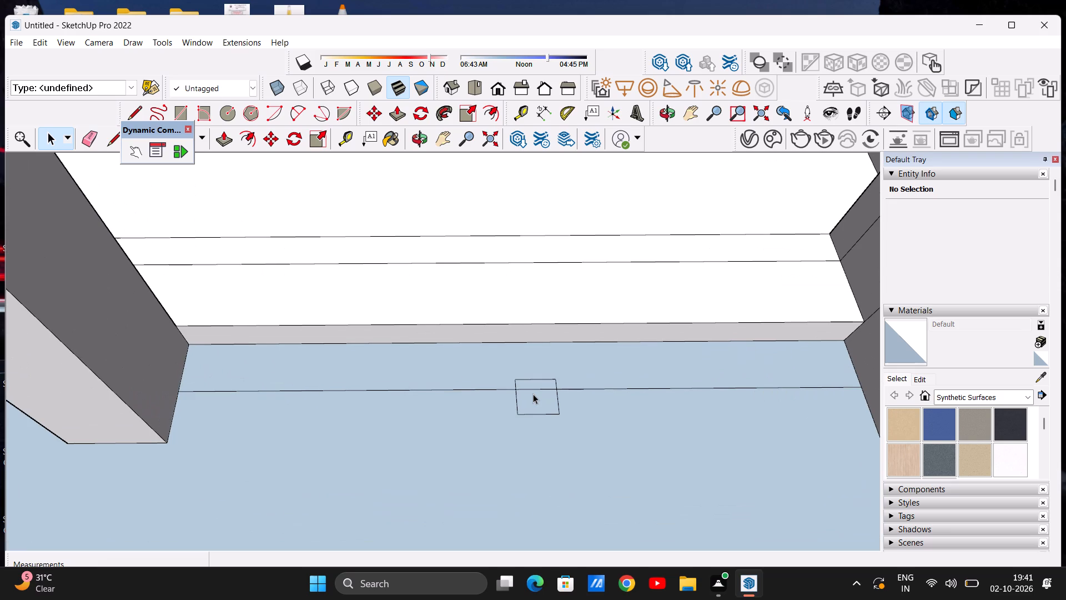
{"action": "key", "text": "e"}
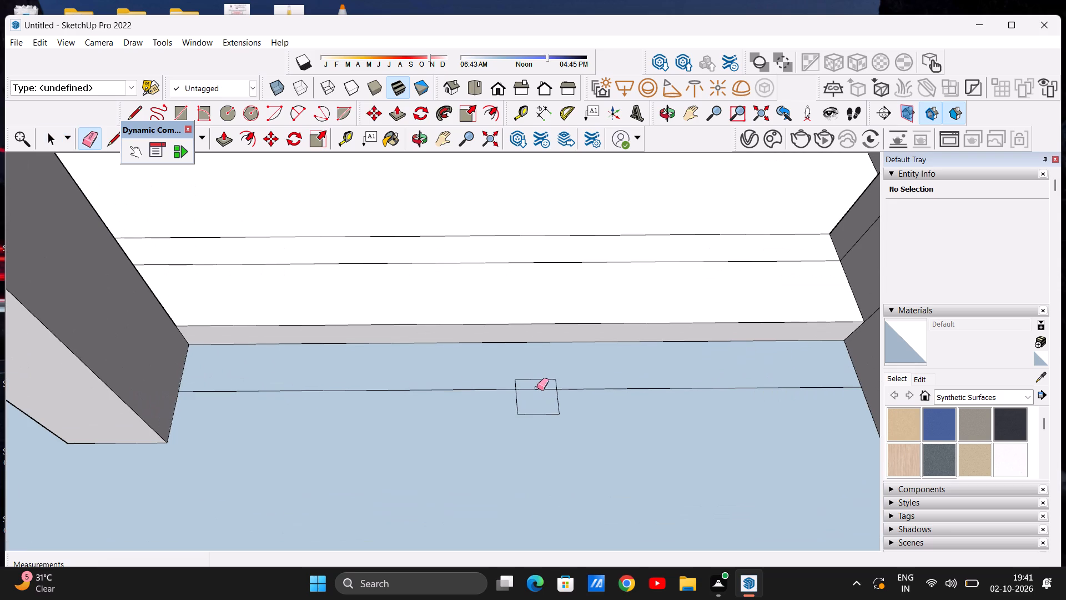
{"action": "left_click_drag", "start_coordinate": [540, 385], "coordinate": [541, 392]}
{"action": "left_click", "coordinate": [535, 388]}
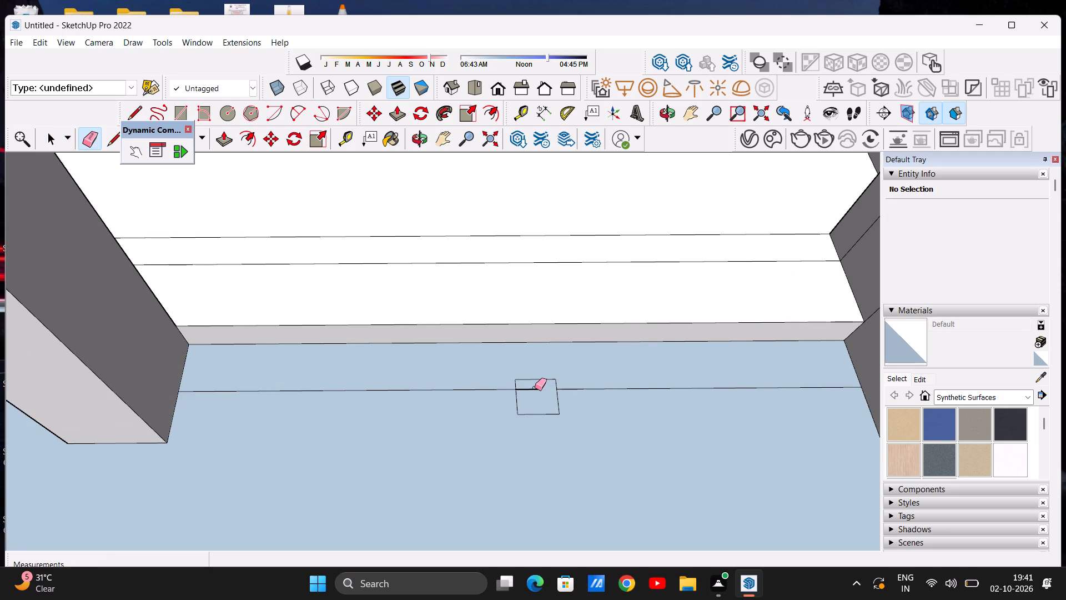
{"action": "scroll", "coordinate": [523, 390], "scroll_direction": "up", "scroll_amount": 11}
{"action": "left_click", "coordinate": [525, 388]}
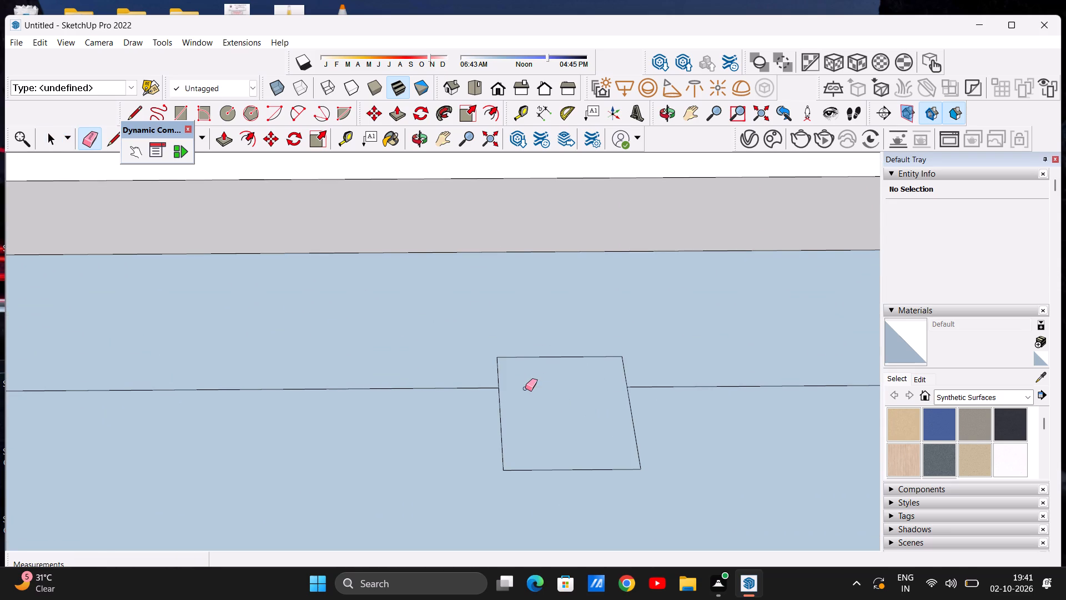
{"action": "key", "text": "space"}
Push/Pull the small rectangle in the gate opening up about 6' 6" to form a slim post.
{"action": "scroll", "coordinate": [532, 416], "scroll_direction": "down", "scroll_amount": 20}
{"action": "scroll", "coordinate": [532, 416], "scroll_direction": "down", "scroll_amount": 3}
{"action": "middle_click_drag", "start_coordinate": [540, 426], "coordinate": [537, 406]}
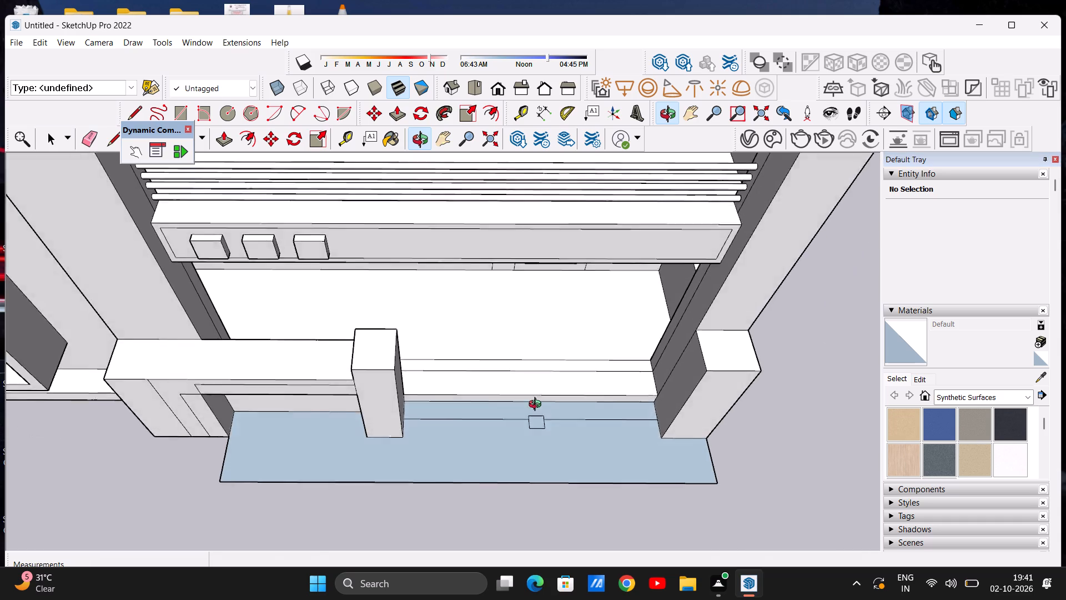
{"action": "middle_click_drag", "start_coordinate": [537, 406], "coordinate": [532, 312]}
{"action": "scroll", "coordinate": [545, 494], "scroll_direction": "down", "scroll_amount": 4}
{"action": "middle_click_drag", "start_coordinate": [549, 497], "coordinate": [545, 476]}
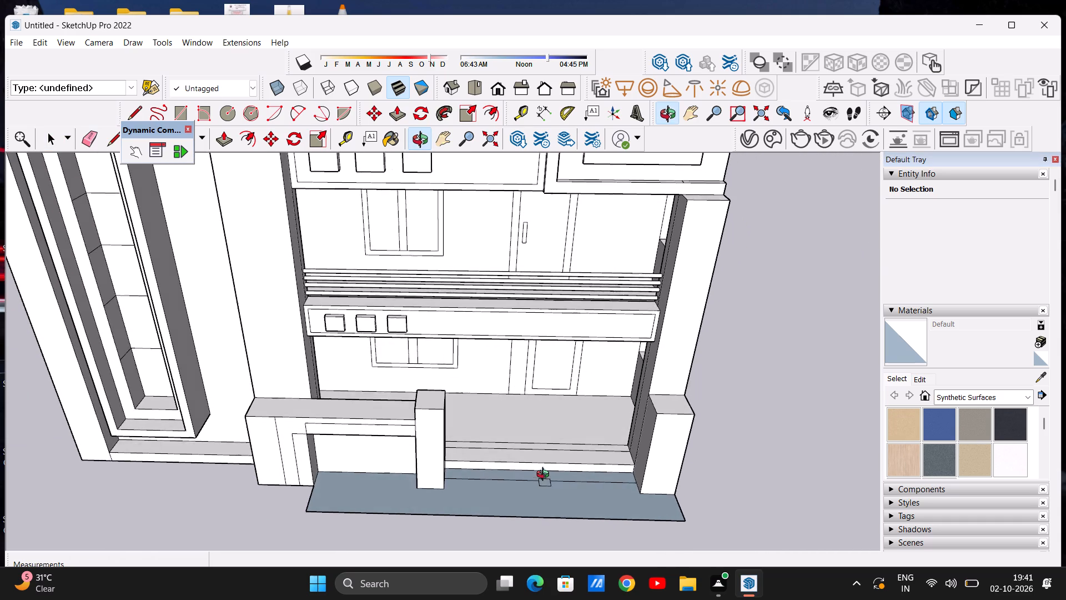
{"action": "middle_click_drag", "start_coordinate": [545, 476], "coordinate": [545, 474]}
{"action": "scroll", "coordinate": [546, 487], "scroll_direction": "up", "scroll_amount": 15}
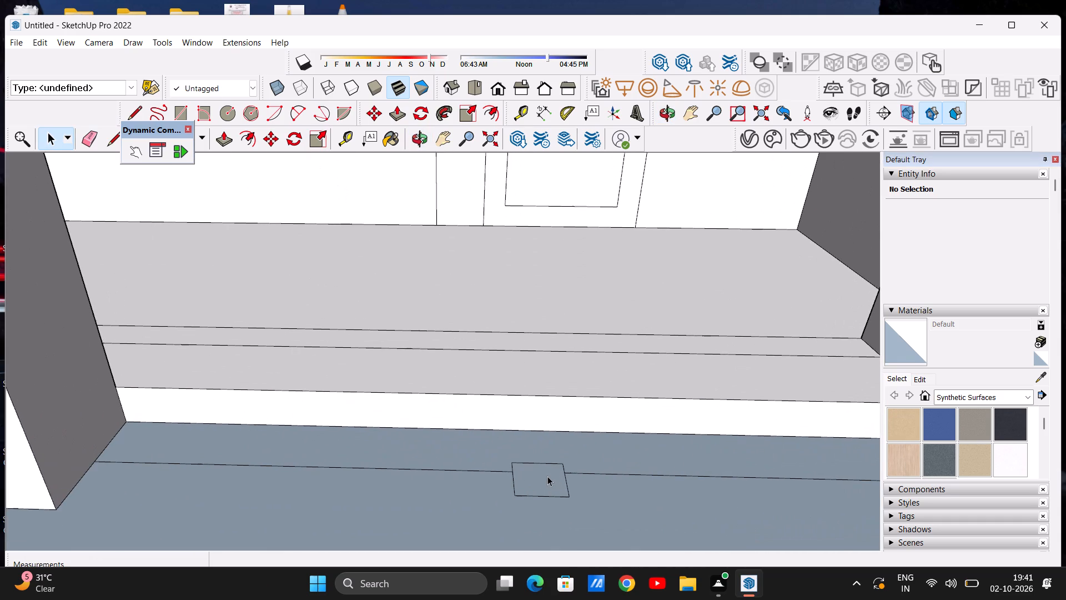
{"action": "key", "text": "p"}
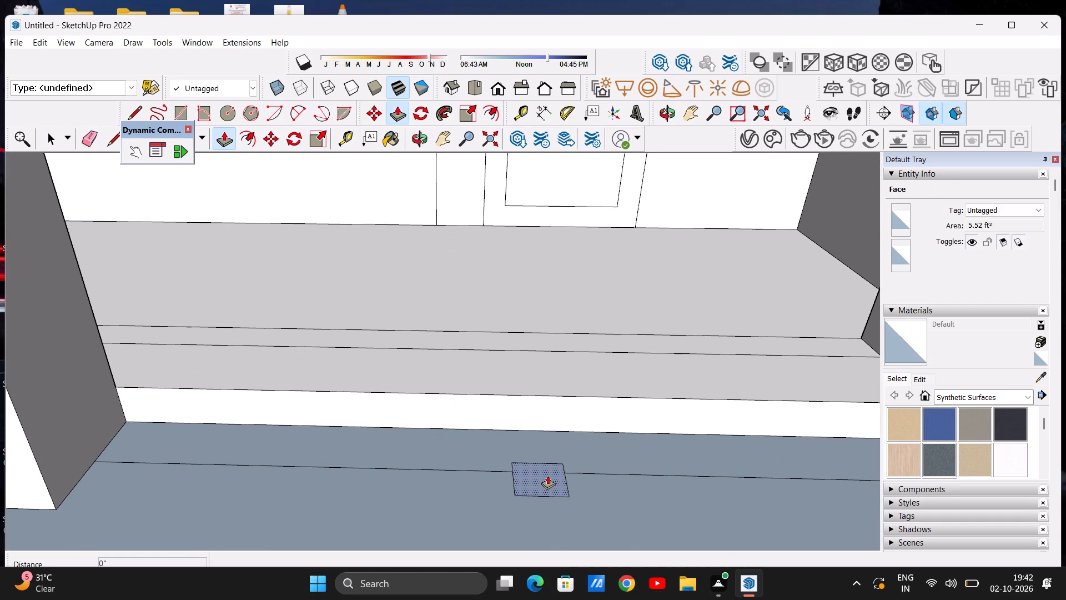
{"action": "left_click", "coordinate": [547, 476]}
{"action": "scroll", "coordinate": [596, 342], "scroll_direction": "down", "scroll_amount": 13}
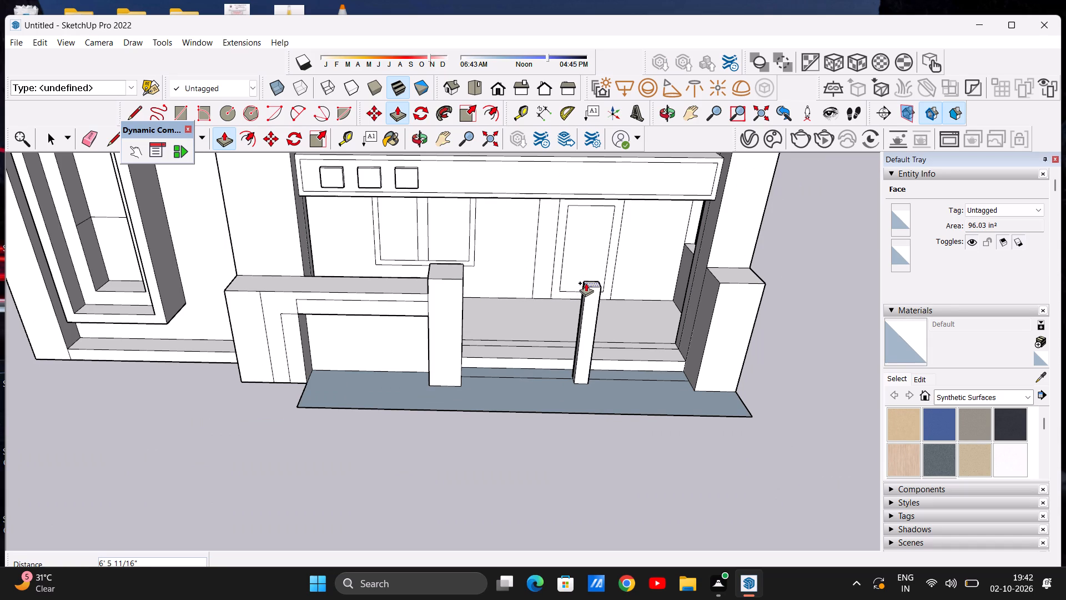
{"action": "left_click", "coordinate": [586, 283]}
{"action": "key", "text": "space"}
{"action": "middle_click_drag", "start_coordinate": [538, 352], "coordinate": [515, 248]}
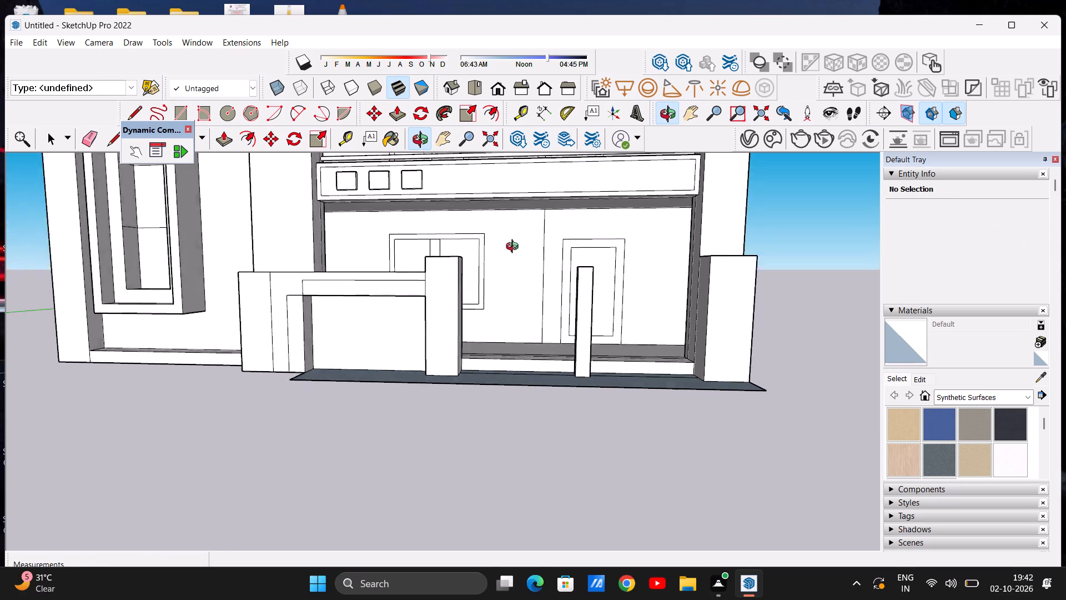
Draw a vertical centre line about 6' 6" long down the street-facing side of the slim gate post, from top edge to base.
{"action": "middle_click_drag", "start_coordinate": [515, 248], "coordinate": [513, 241]}
{"action": "scroll", "coordinate": [582, 303], "scroll_direction": "down", "scroll_amount": 4}
{"action": "scroll", "coordinate": [595, 306], "scroll_direction": "up", "scroll_amount": 7}
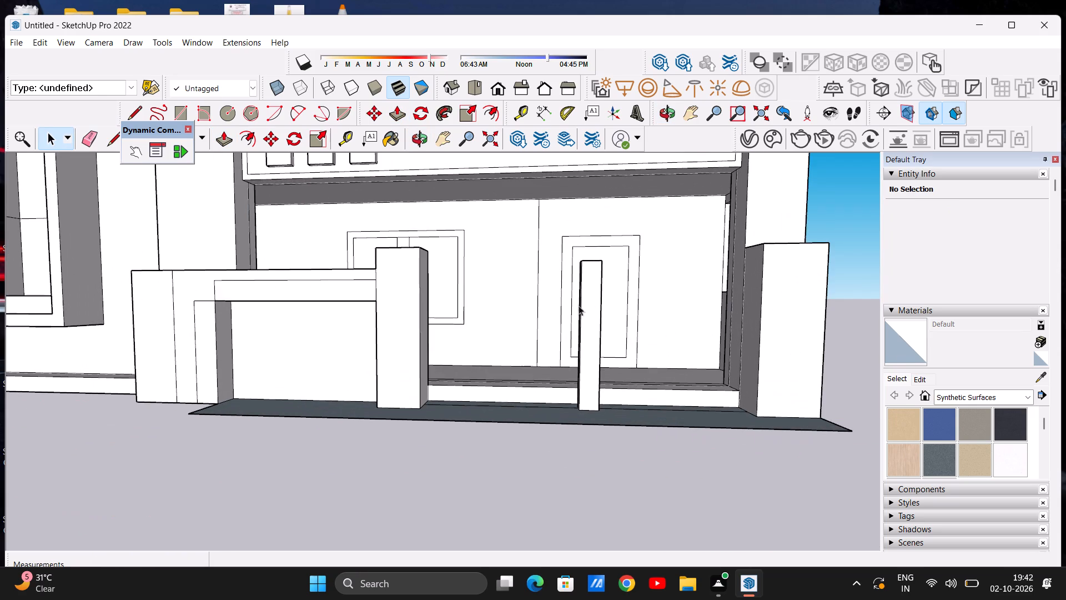
{"action": "scroll", "coordinate": [583, 314], "scroll_direction": "down", "scroll_amount": 4}
{"action": "scroll", "coordinate": [611, 282], "scroll_direction": "up", "scroll_amount": 2}
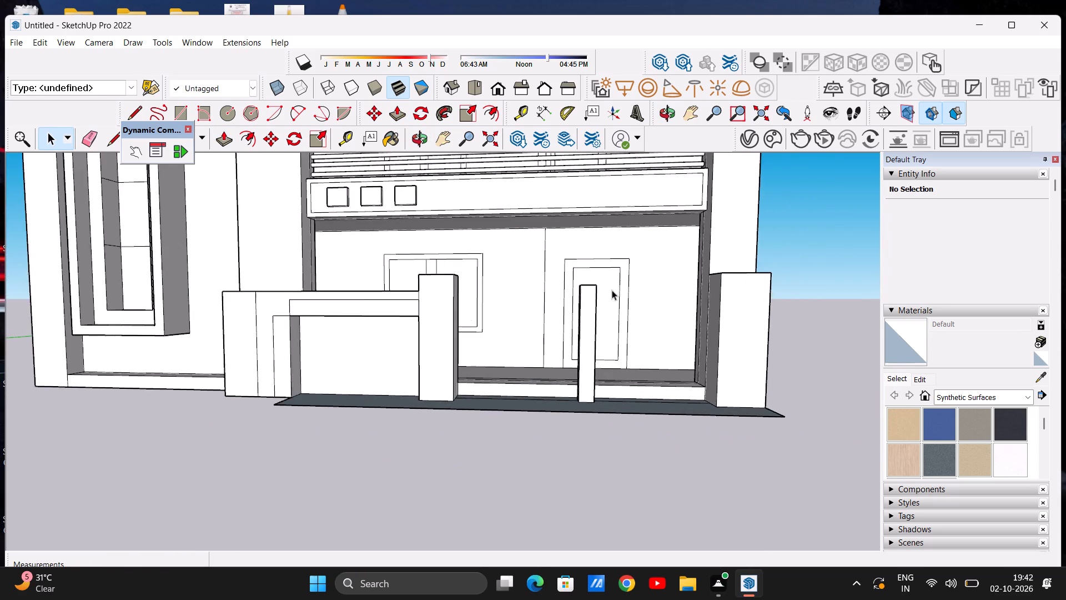
{"action": "scroll", "coordinate": [612, 290], "scroll_direction": "up", "scroll_amount": 3}
{"action": "scroll", "coordinate": [568, 333], "scroll_direction": "up", "scroll_amount": 2}
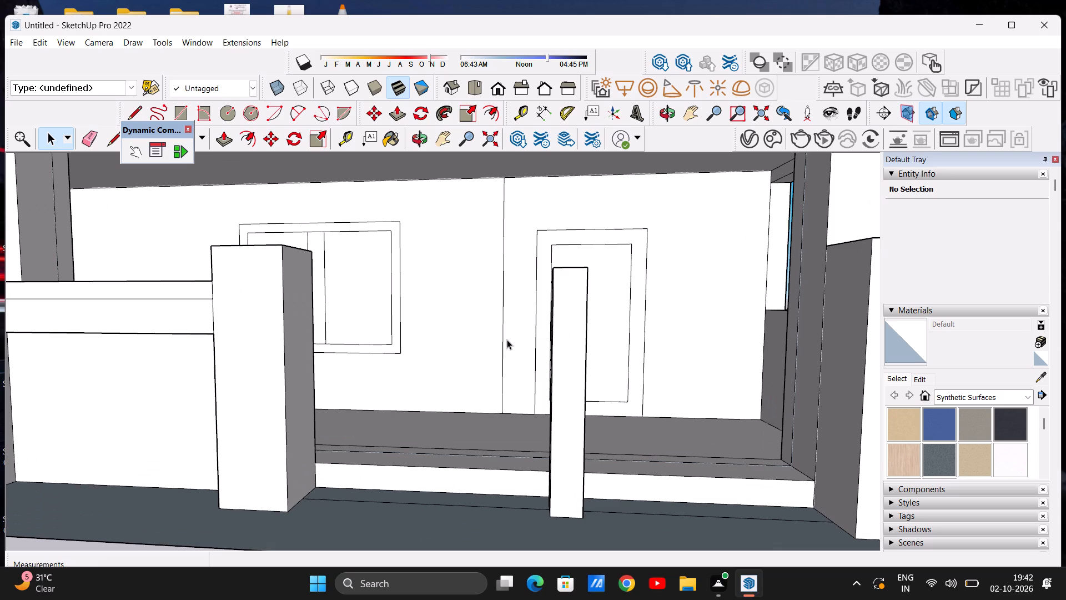
{"action": "key", "text": "l"}
{"action": "left_click", "coordinate": [574, 268]}
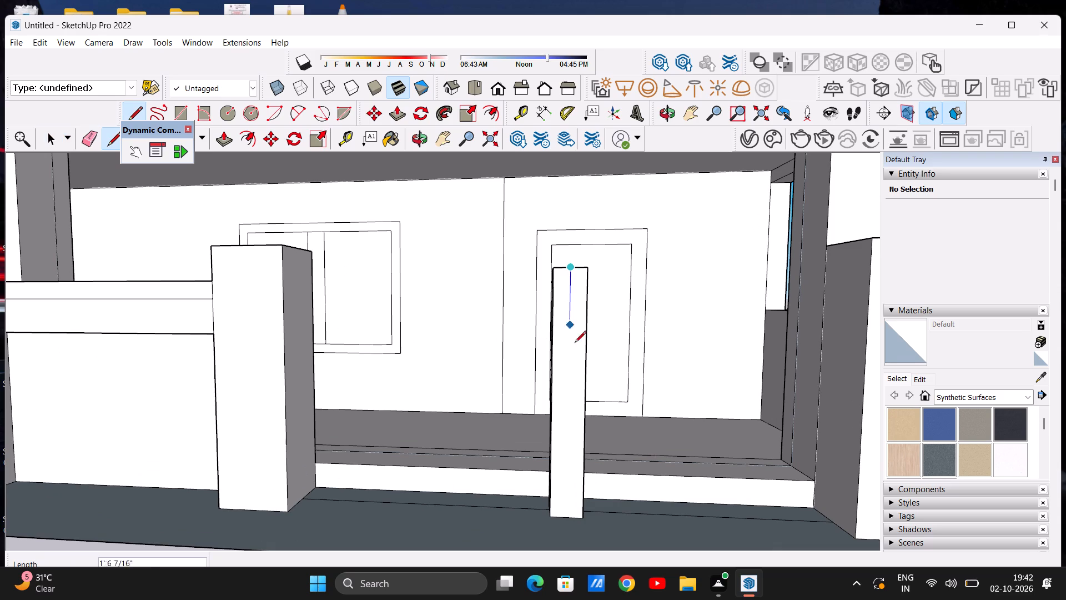
{"action": "left_click", "coordinate": [565, 519]}
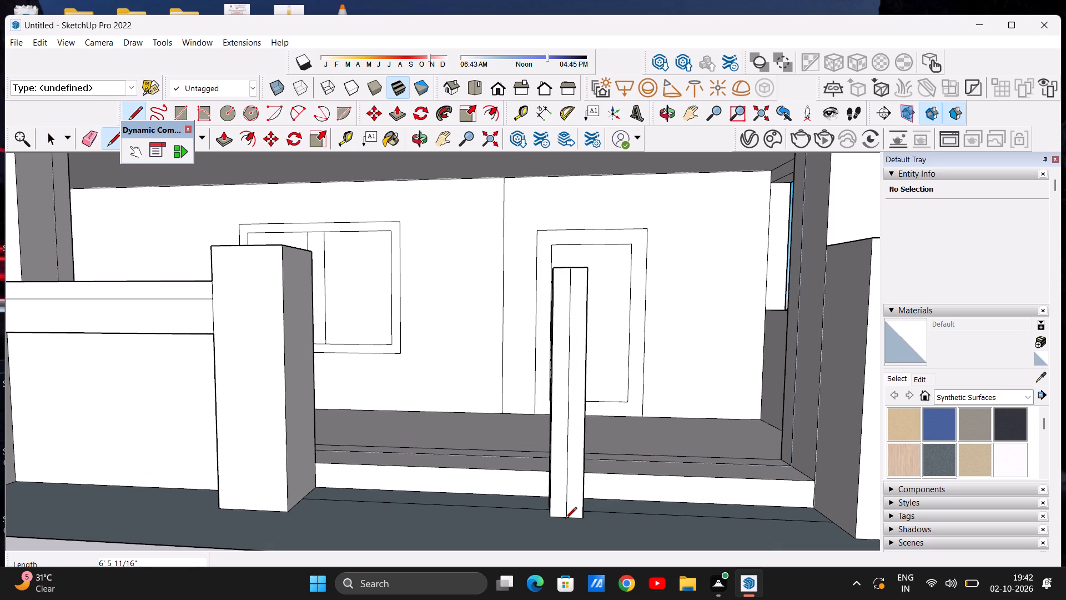
Continue the centre line across the post's top face to the midpoint of its rear edge, about 9 1/2" long.
{"action": "middle_click_drag", "start_coordinate": [580, 269], "coordinate": [583, 446]}
{"action": "scroll", "coordinate": [590, 433], "scroll_direction": "up", "scroll_amount": 3}
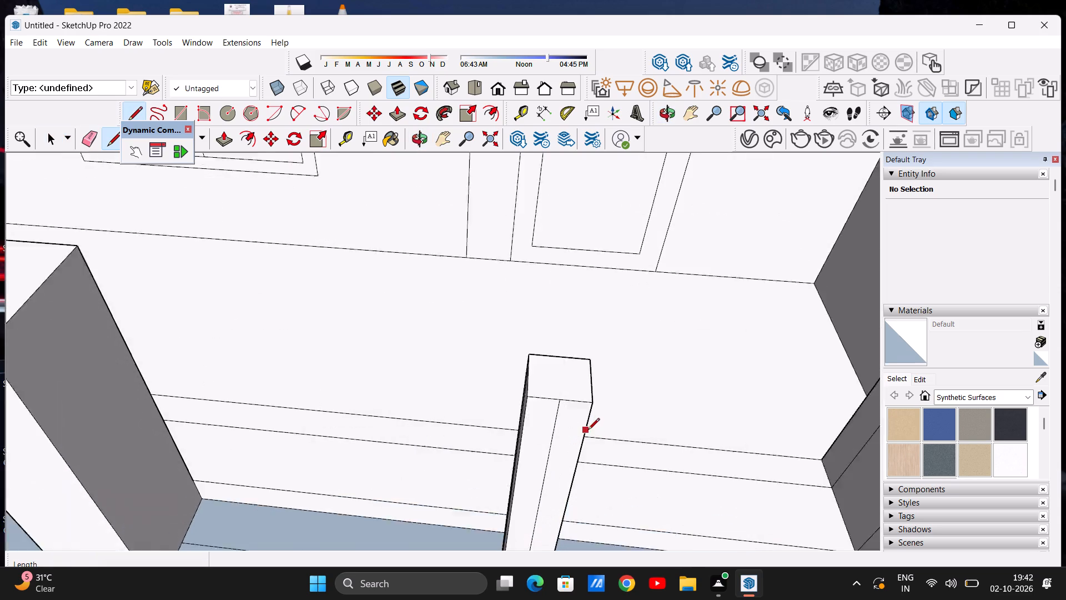
{"action": "scroll", "coordinate": [588, 431], "scroll_direction": "up", "scroll_amount": 7}
{"action": "left_click", "coordinate": [534, 371]}
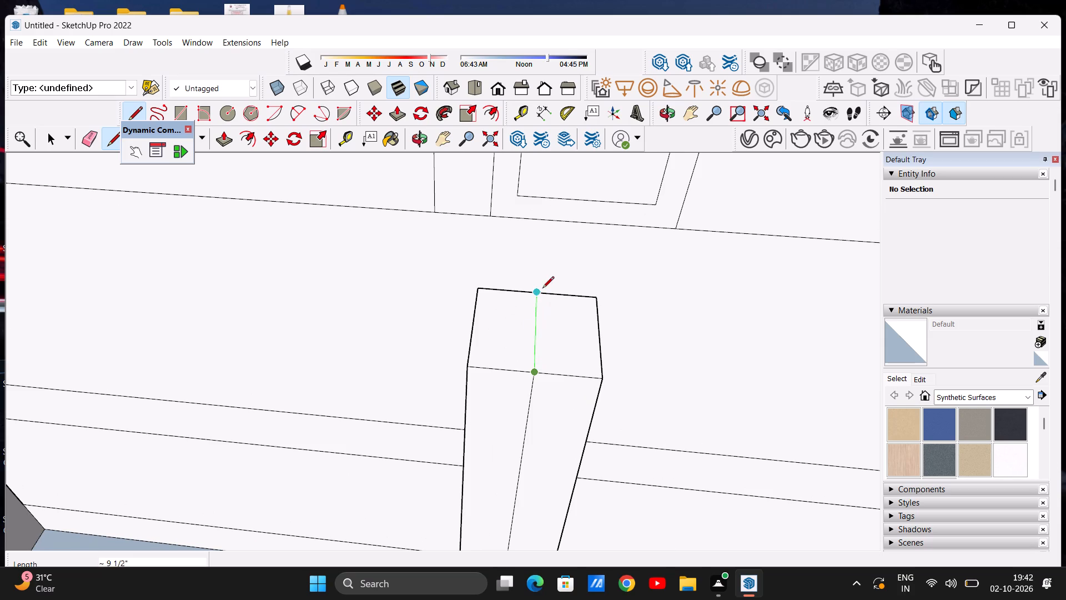
{"action": "left_click", "coordinate": [536, 293]}
Draw a matching vertical centre line about 6' 6" long down the house-facing side of the post, from top edge to base.
{"action": "scroll", "coordinate": [494, 337], "scroll_direction": "down", "scroll_amount": 4}
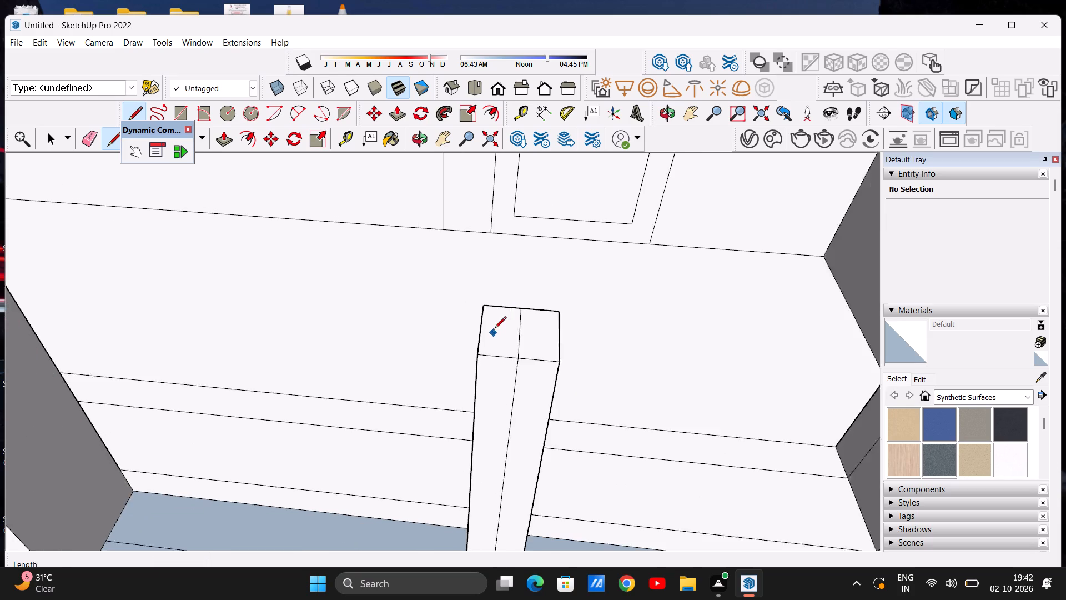
{"action": "scroll", "coordinate": [495, 329], "scroll_direction": "down", "scroll_amount": 6}
{"action": "middle_click_drag", "start_coordinate": [589, 331], "coordinate": [306, 314]}
{"action": "middle_click_drag", "start_coordinate": [450, 310], "coordinate": [295, 313]}
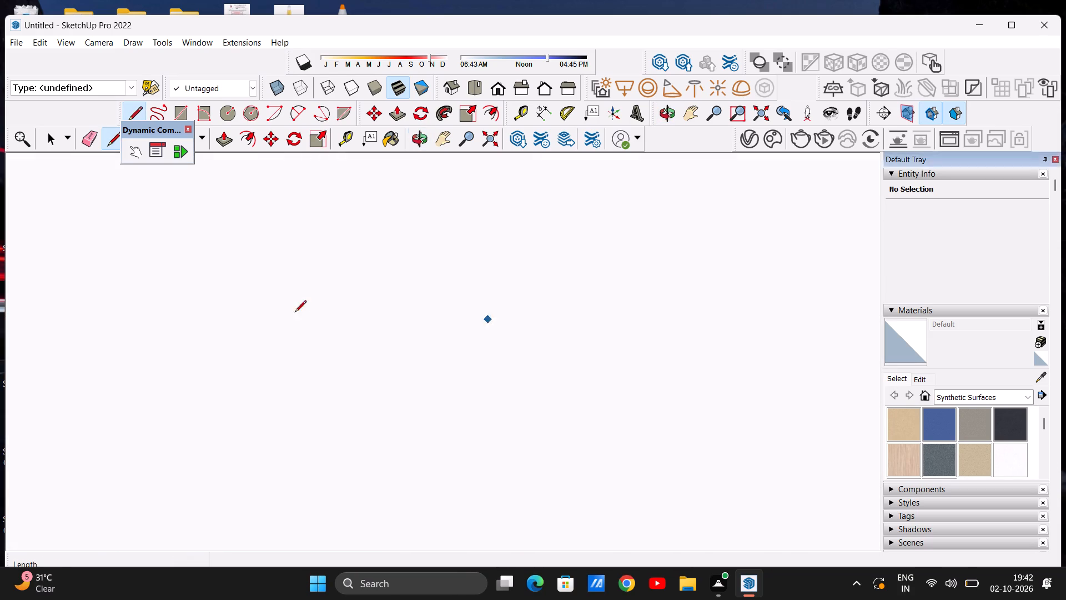
{"action": "middle_click_drag", "start_coordinate": [492, 319], "coordinate": [392, 321]}
{"action": "scroll", "coordinate": [478, 347], "scroll_direction": "down", "scroll_amount": 20}
{"action": "scroll", "coordinate": [478, 347], "scroll_direction": "down", "scroll_amount": 6}
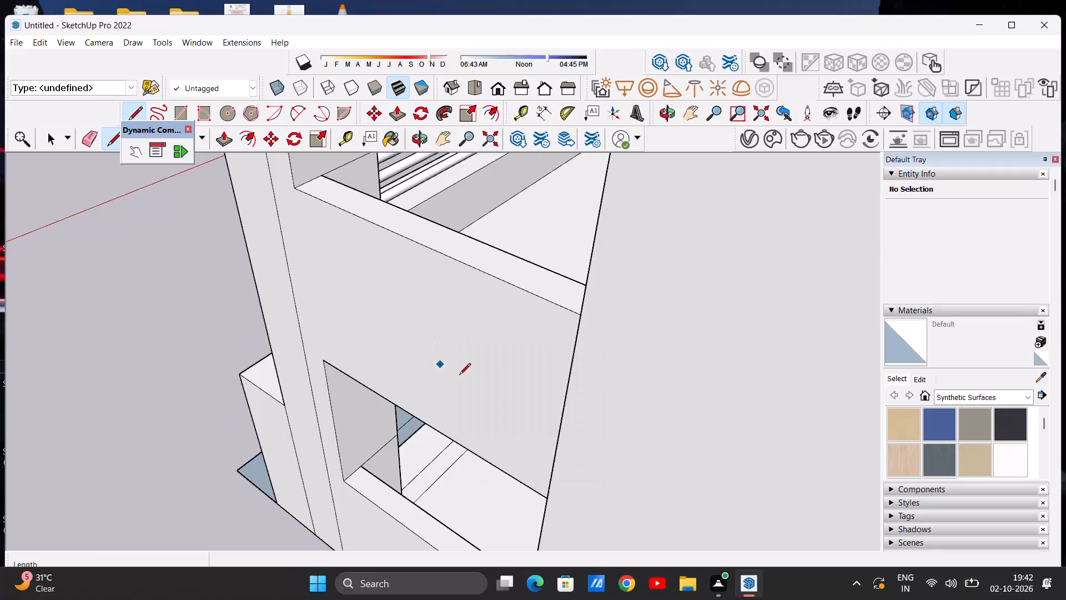
{"action": "scroll", "coordinate": [546, 352], "scroll_direction": "down", "scroll_amount": 12}
{"action": "scroll", "coordinate": [495, 429], "scroll_direction": "up", "scroll_amount": 5}
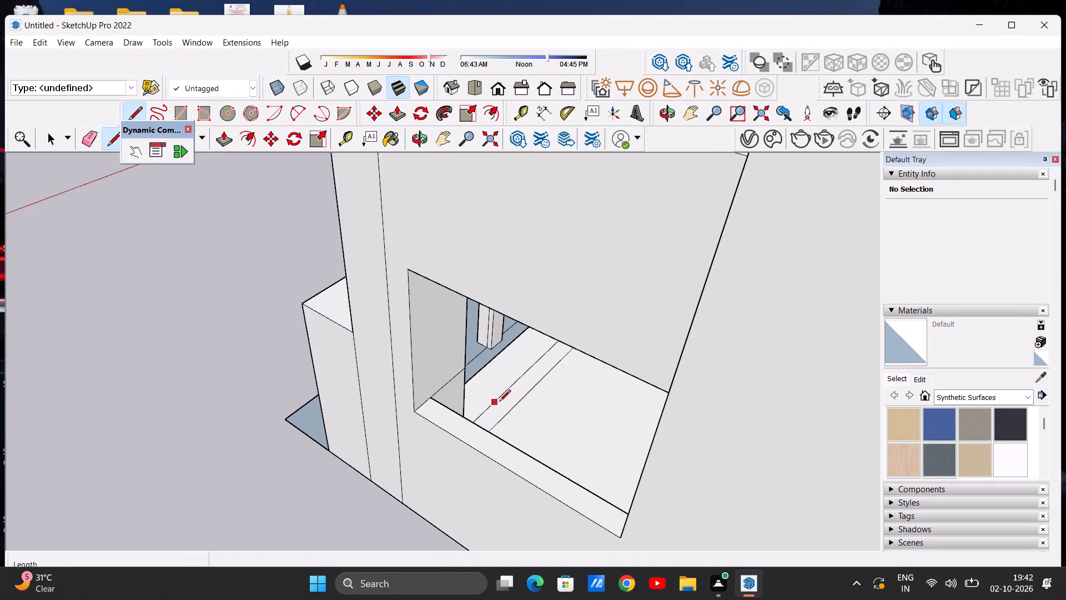
{"action": "scroll", "coordinate": [499, 402], "scroll_direction": "up", "scroll_amount": 9}
{"action": "middle_click_drag", "start_coordinate": [539, 386], "coordinate": [508, 341]}
{"action": "scroll", "coordinate": [522, 378], "scroll_direction": "down", "scroll_amount": 5}
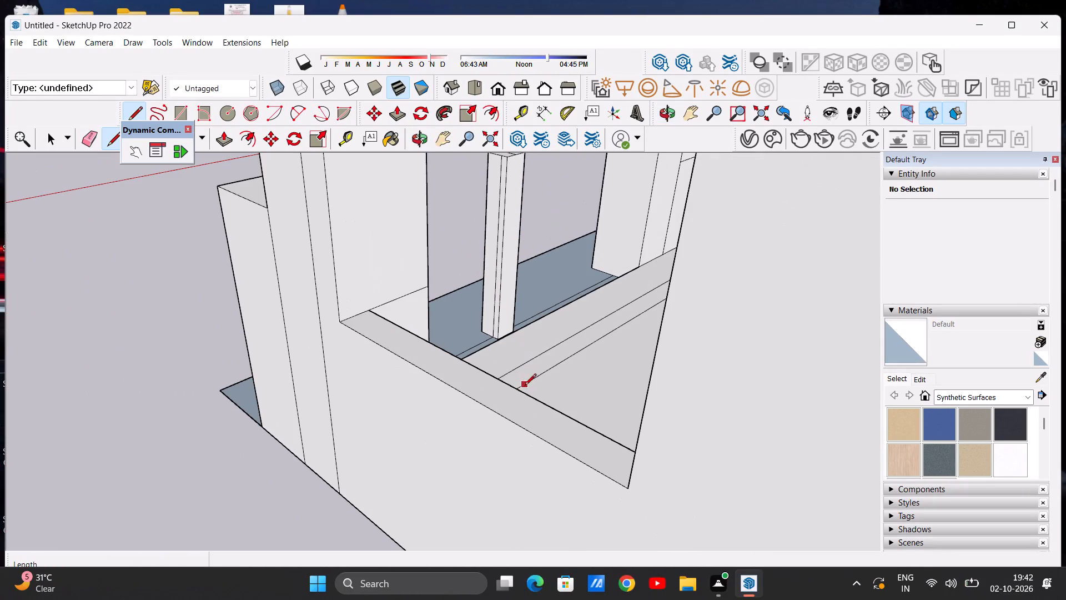
{"action": "scroll", "coordinate": [510, 162], "scroll_direction": "up", "scroll_amount": 8}
{"action": "scroll", "coordinate": [510, 253], "scroll_direction": "down", "scroll_amount": 6}
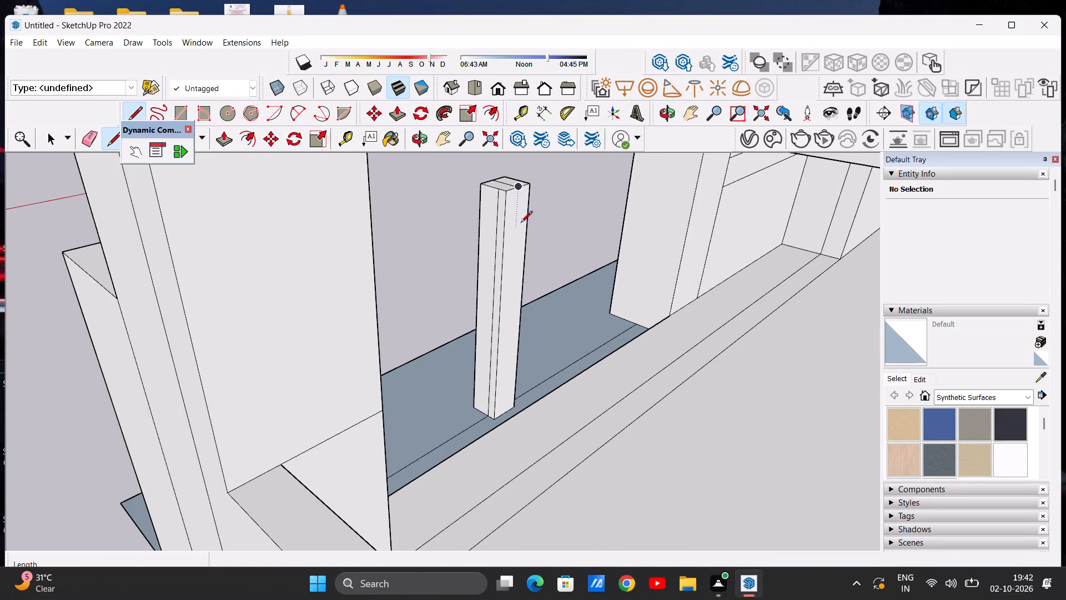
{"action": "scroll", "coordinate": [517, 196], "scroll_direction": "up", "scroll_amount": 6}
{"action": "left_click", "coordinate": [520, 184]}
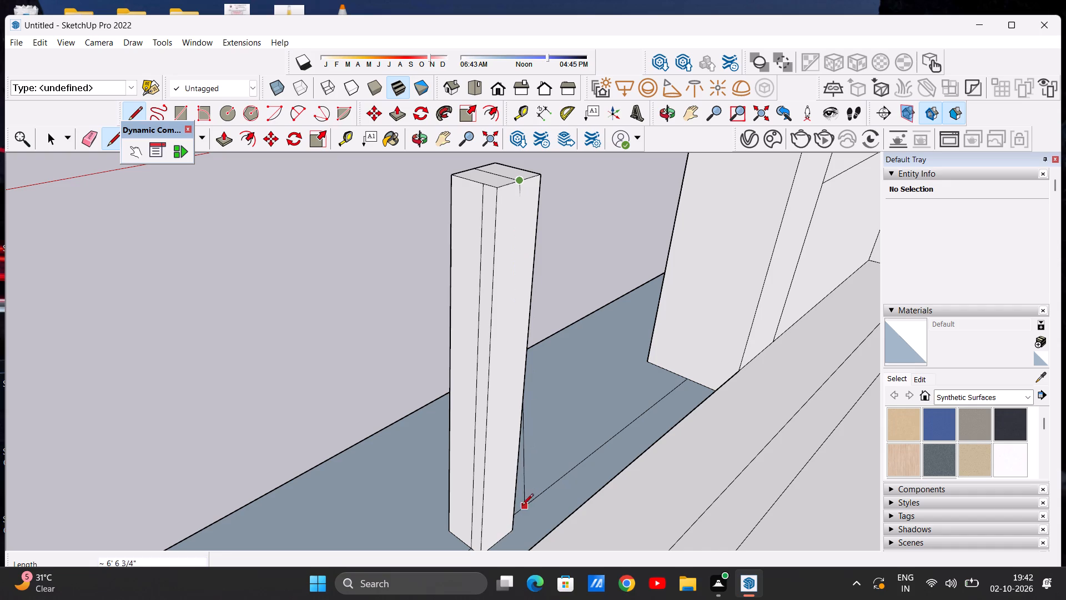
{"action": "left_click", "coordinate": [500, 544]}
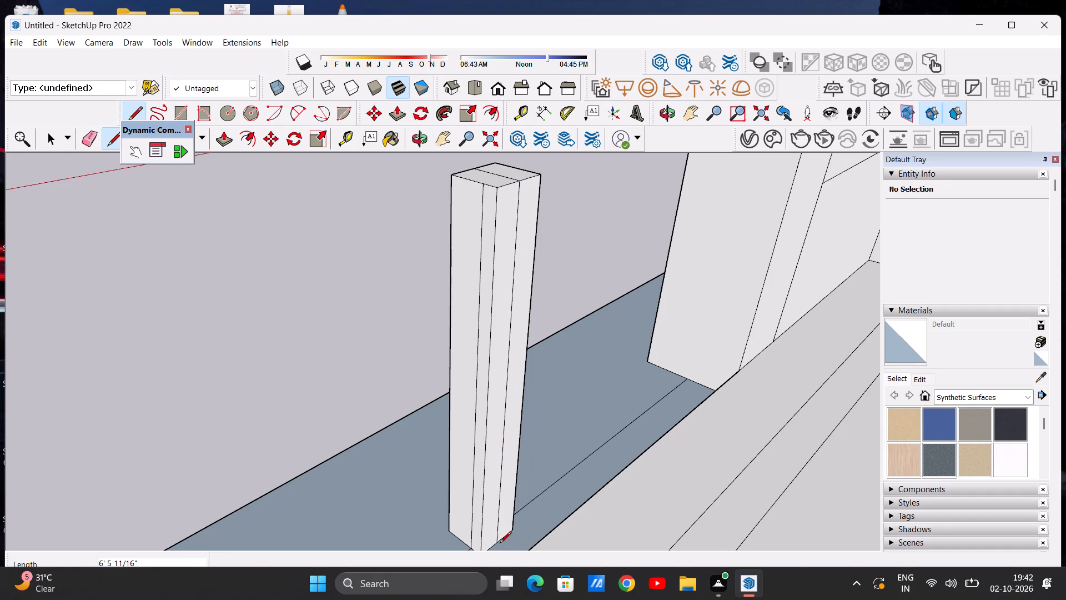
{"action": "key", "text": "space"}
Erase the vertical line on the post's side face that looks towards the end pillar at the house corner.
{"action": "scroll", "coordinate": [536, 408], "scroll_direction": "down", "scroll_amount": 20}
{"action": "scroll", "coordinate": [536, 408], "scroll_direction": "down", "scroll_amount": 11}
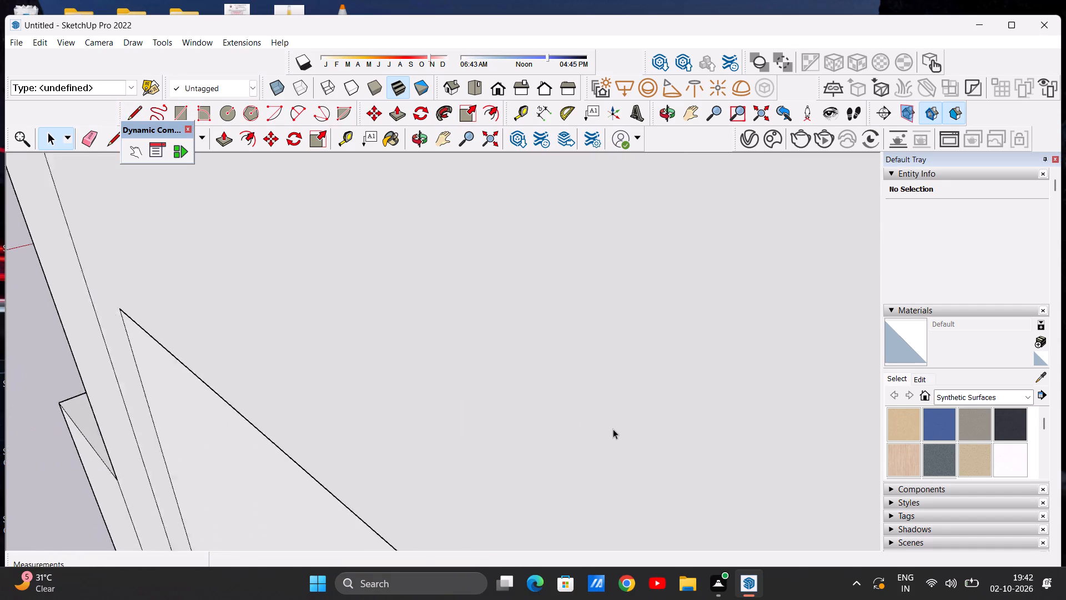
{"action": "scroll", "coordinate": [613, 429], "scroll_direction": "down", "scroll_amount": 16}
{"action": "scroll", "coordinate": [603, 439], "scroll_direction": "up", "scroll_amount": 1}
{"action": "scroll", "coordinate": [598, 438], "scroll_direction": "down", "scroll_amount": 13}
{"action": "middle_click_drag", "start_coordinate": [558, 483], "coordinate": [571, 416]}
{"action": "scroll", "coordinate": [571, 453], "scroll_direction": "up", "scroll_amount": 15}
{"action": "scroll", "coordinate": [454, 470], "scroll_direction": "up", "scroll_amount": 12}
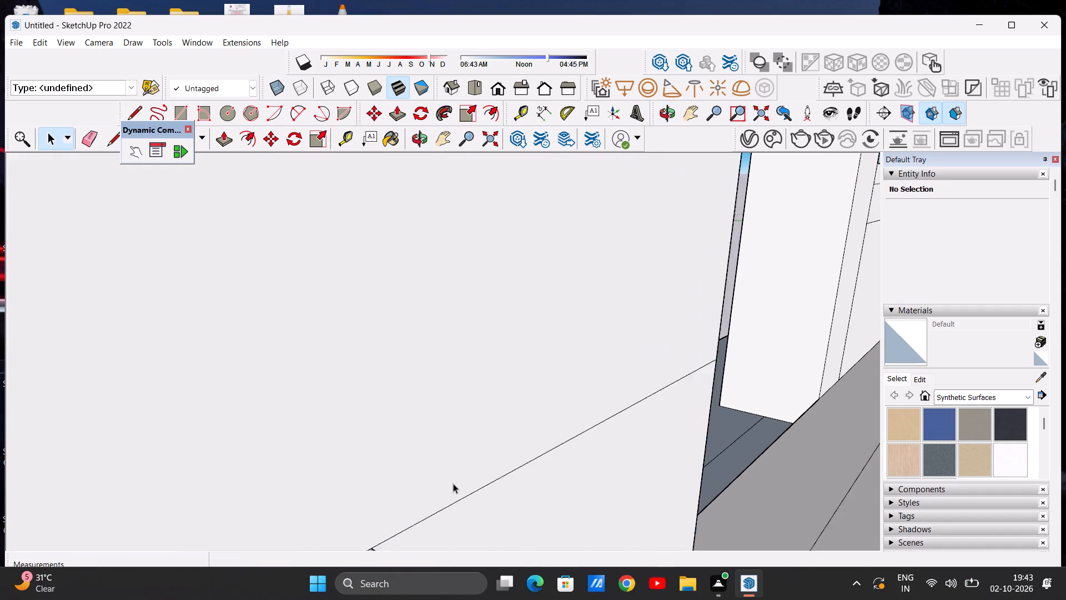
{"action": "scroll", "coordinate": [453, 483], "scroll_direction": "up", "scroll_amount": 4}
{"action": "scroll", "coordinate": [455, 485], "scroll_direction": "down", "scroll_amount": 20}
{"action": "scroll", "coordinate": [455, 485], "scroll_direction": "down", "scroll_amount": 12}
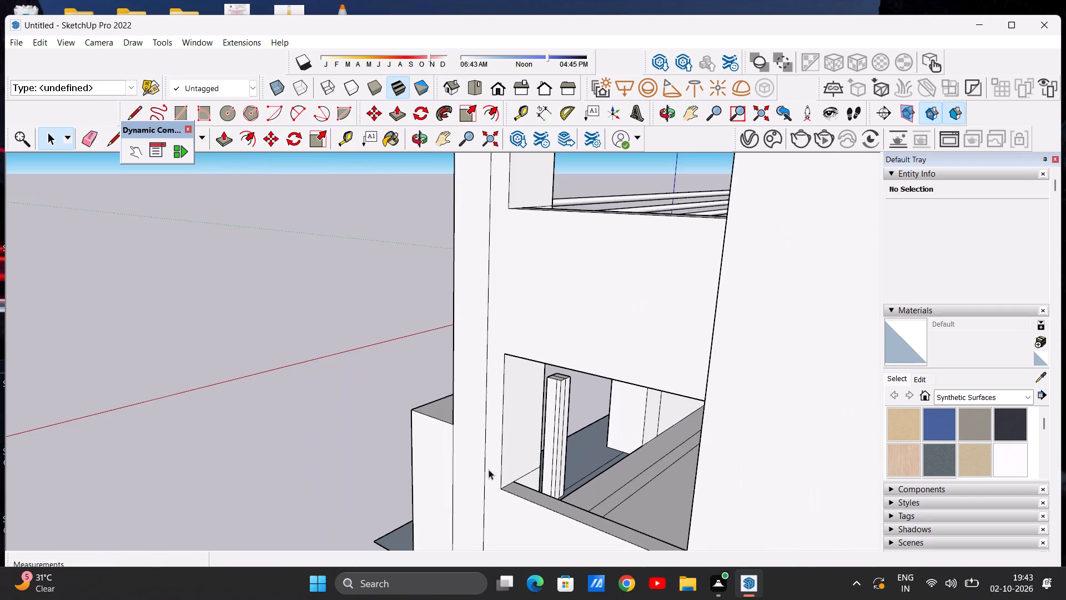
{"action": "middle_click_drag", "start_coordinate": [424, 469], "coordinate": [808, 469]}
{"action": "middle_click_drag", "start_coordinate": [488, 473], "coordinate": [697, 482]}
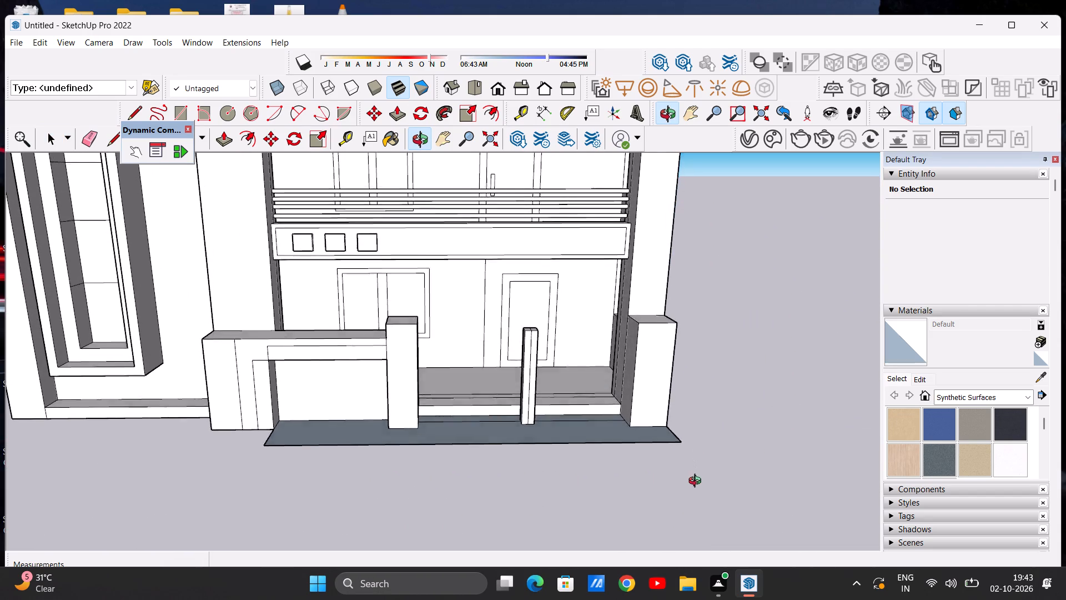
{"action": "middle_click_drag", "start_coordinate": [697, 482], "coordinate": [679, 432]}
{"action": "scroll", "coordinate": [668, 471], "scroll_direction": "down", "scroll_amount": 2}
{"action": "scroll", "coordinate": [538, 369], "scroll_direction": "up", "scroll_amount": 9}
{"action": "scroll", "coordinate": [537, 390], "scroll_direction": "down", "scroll_amount": 7}
{"action": "scroll", "coordinate": [556, 403], "scroll_direction": "up", "scroll_amount": 5}
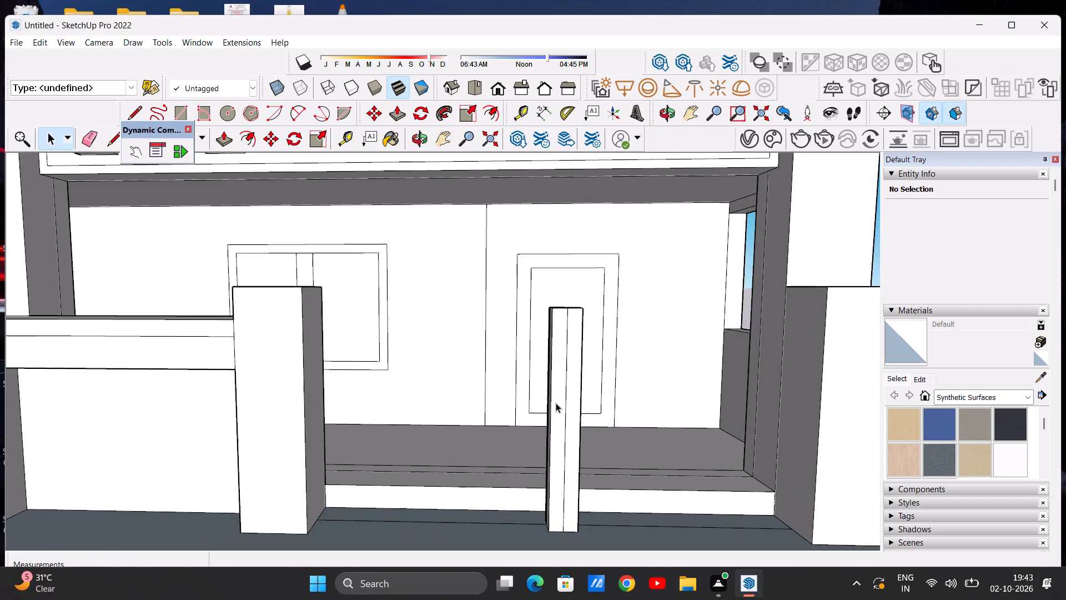
{"action": "scroll", "coordinate": [556, 403], "scroll_direction": "down", "scroll_amount": 3}
{"action": "middle_click_drag", "start_coordinate": [552, 436], "coordinate": [666, 466]}
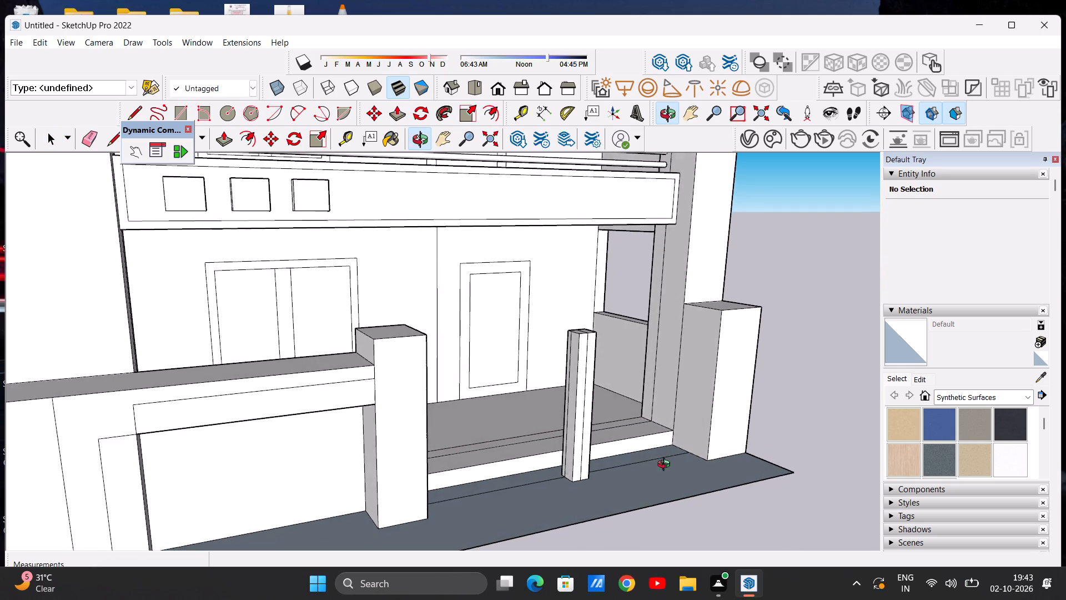
{"action": "middle_click_drag", "start_coordinate": [666, 466], "coordinate": [382, 444]}
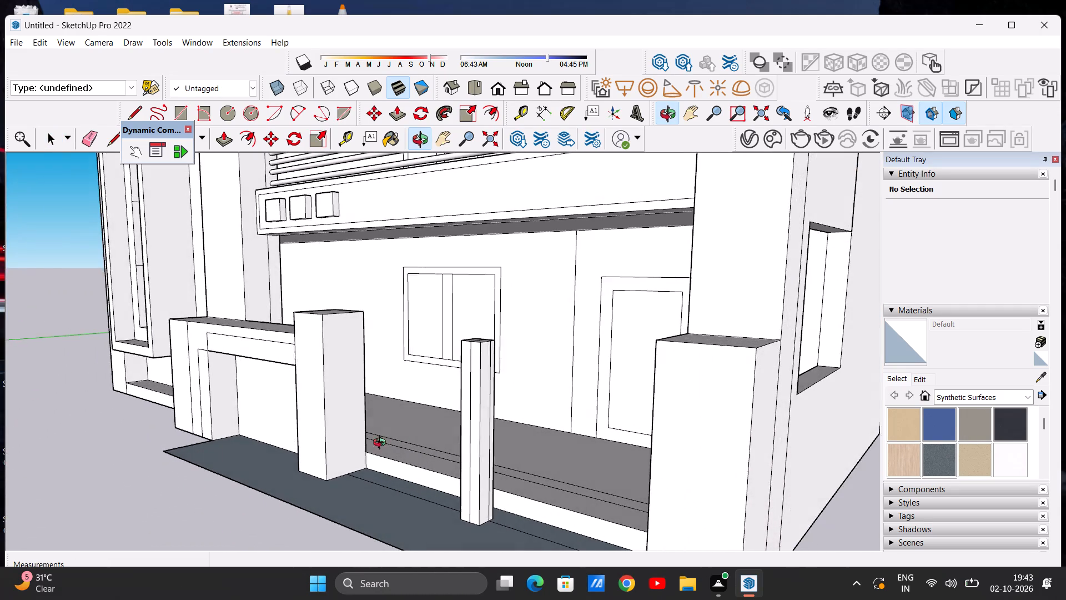
{"action": "middle_click_drag", "start_coordinate": [382, 444], "coordinate": [380, 444]}
{"action": "scroll", "coordinate": [477, 387], "scroll_direction": "up", "scroll_amount": 3}
{"action": "middle_click_drag", "start_coordinate": [485, 399], "coordinate": [408, 423]}
{"action": "scroll", "coordinate": [408, 423], "scroll_direction": "up", "scroll_amount": 3}
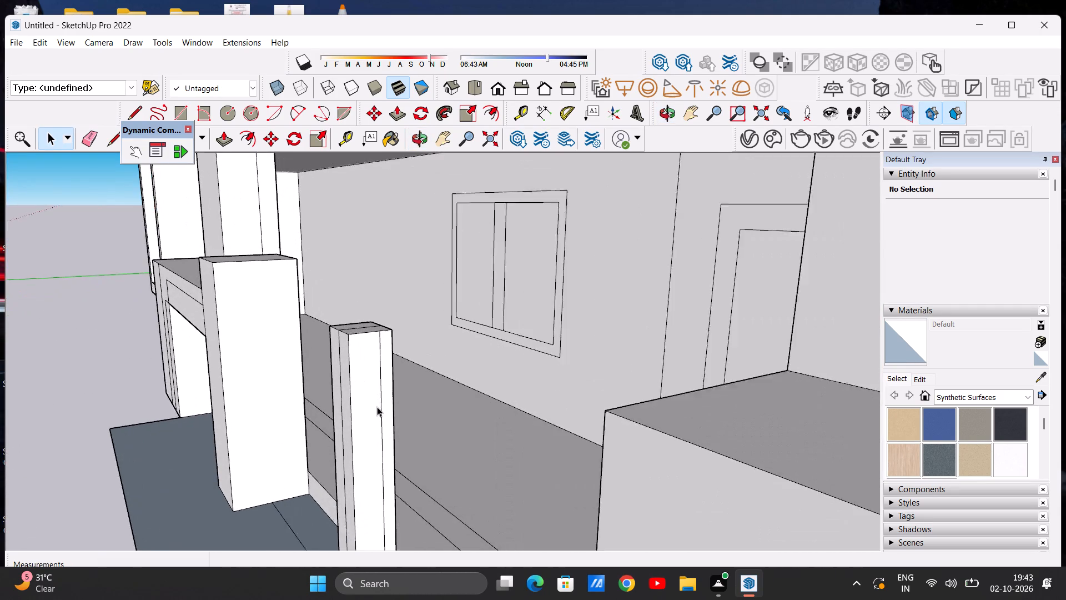
{"action": "scroll", "coordinate": [377, 407], "scroll_direction": "up", "scroll_amount": 3}
{"action": "scroll", "coordinate": [390, 403], "scroll_direction": "down", "scroll_amount": 11}
{"action": "scroll", "coordinate": [389, 479], "scroll_direction": "up", "scroll_amount": 7}
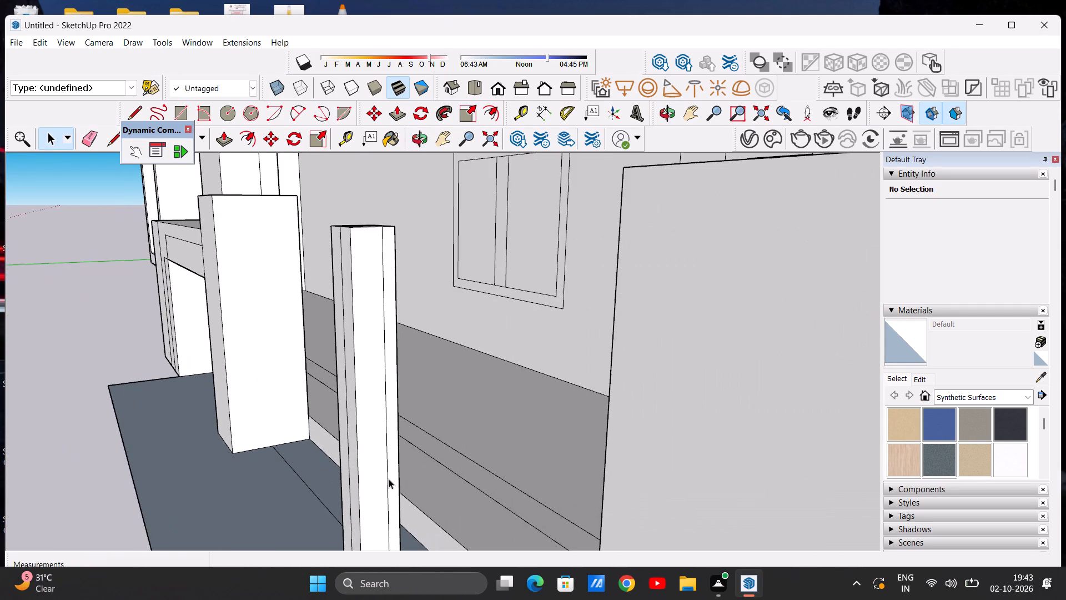
{"action": "scroll", "coordinate": [391, 477], "scroll_direction": "down", "scroll_amount": 4}
{"action": "key", "text": "e"}
{"action": "scroll", "coordinate": [389, 448], "scroll_direction": "up", "scroll_amount": 6}
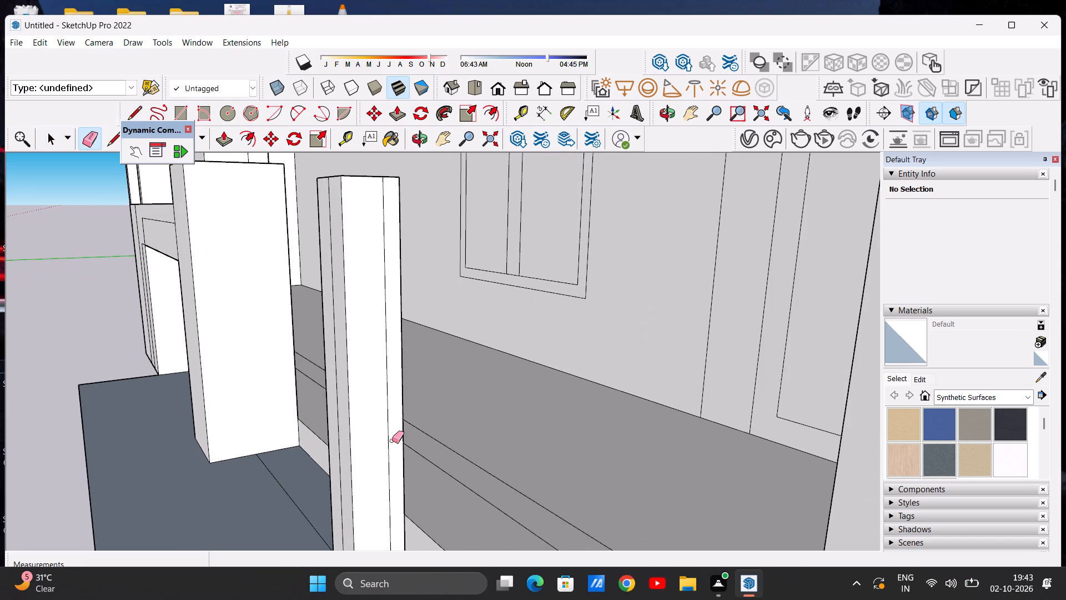
{"action": "left_click", "coordinate": [388, 444]}
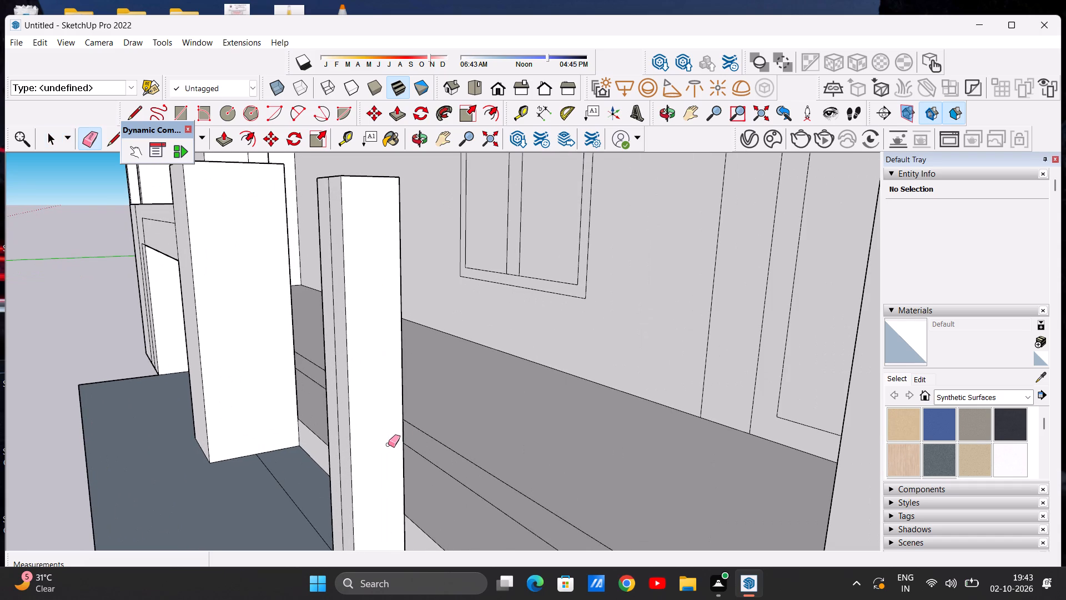
{"action": "key", "text": "space"}
Erase the vertical line on the post's opposite side face, the one towards the boundary wall.
{"action": "scroll", "coordinate": [465, 440], "scroll_direction": "down", "scroll_amount": 14}
{"action": "middle_click_drag", "start_coordinate": [395, 427], "coordinate": [759, 419]}
{"action": "scroll", "coordinate": [524, 414], "scroll_direction": "up", "scroll_amount": 7}
{"action": "middle_click_drag", "start_coordinate": [534, 414], "coordinate": [572, 427]}
{"action": "scroll", "coordinate": [554, 331], "scroll_direction": "up", "scroll_amount": 12}
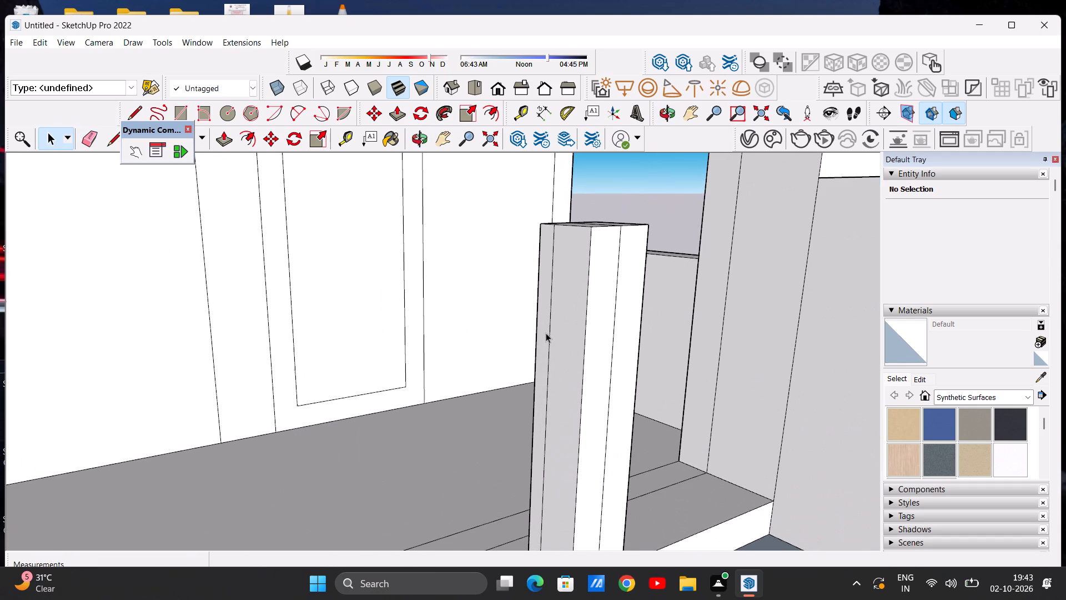
{"action": "scroll", "coordinate": [546, 333], "scroll_direction": "up", "scroll_amount": 1}
{"action": "key", "text": "e"}
{"action": "scroll", "coordinate": [542, 348], "scroll_direction": "up", "scroll_amount": 6}
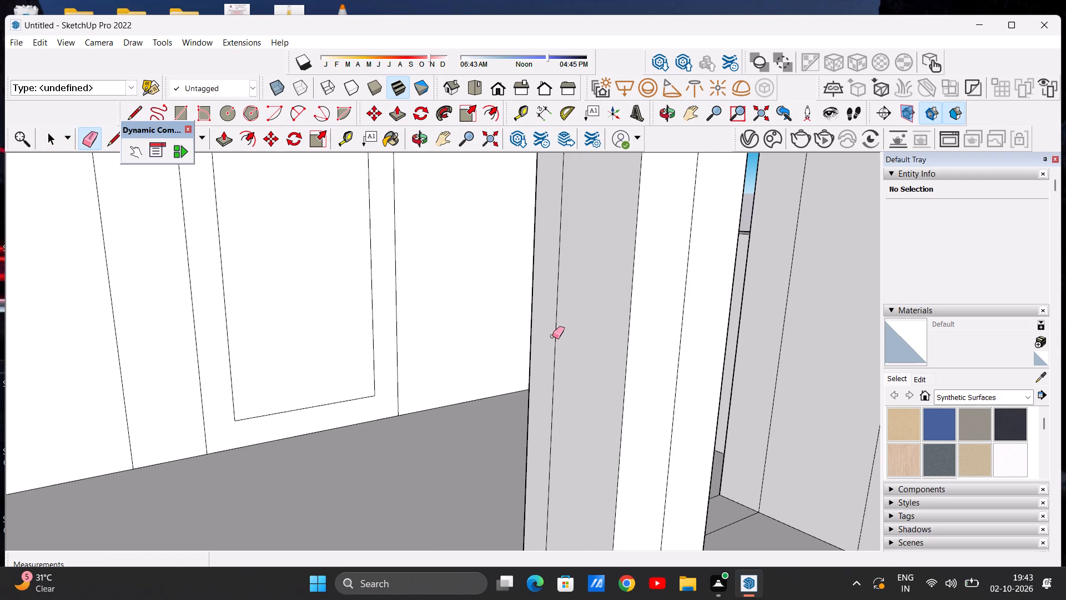
{"action": "left_click", "coordinate": [556, 329]}
{"action": "key", "text": "space"}
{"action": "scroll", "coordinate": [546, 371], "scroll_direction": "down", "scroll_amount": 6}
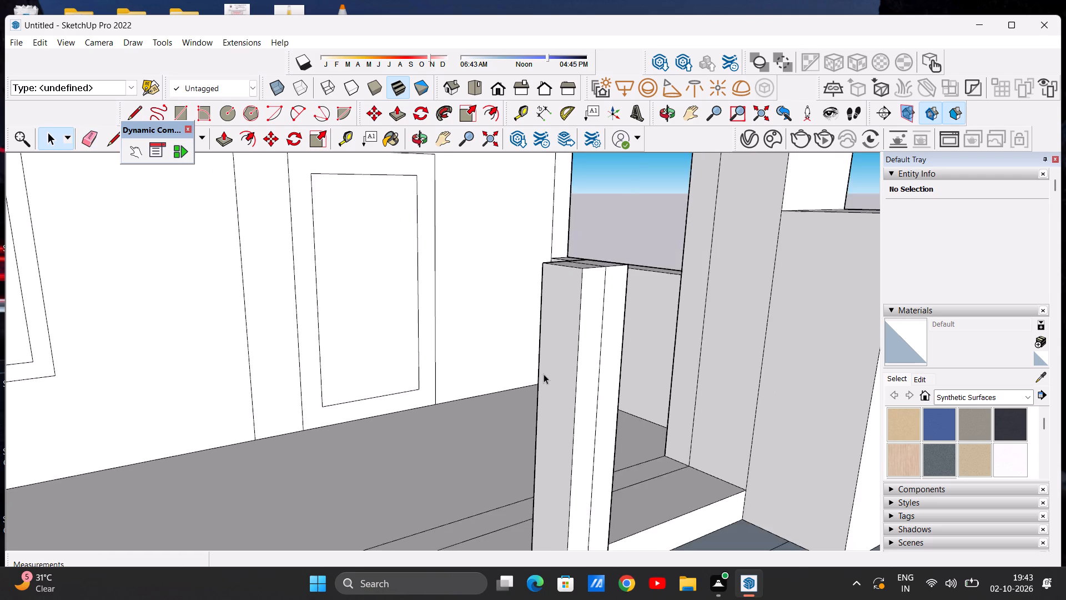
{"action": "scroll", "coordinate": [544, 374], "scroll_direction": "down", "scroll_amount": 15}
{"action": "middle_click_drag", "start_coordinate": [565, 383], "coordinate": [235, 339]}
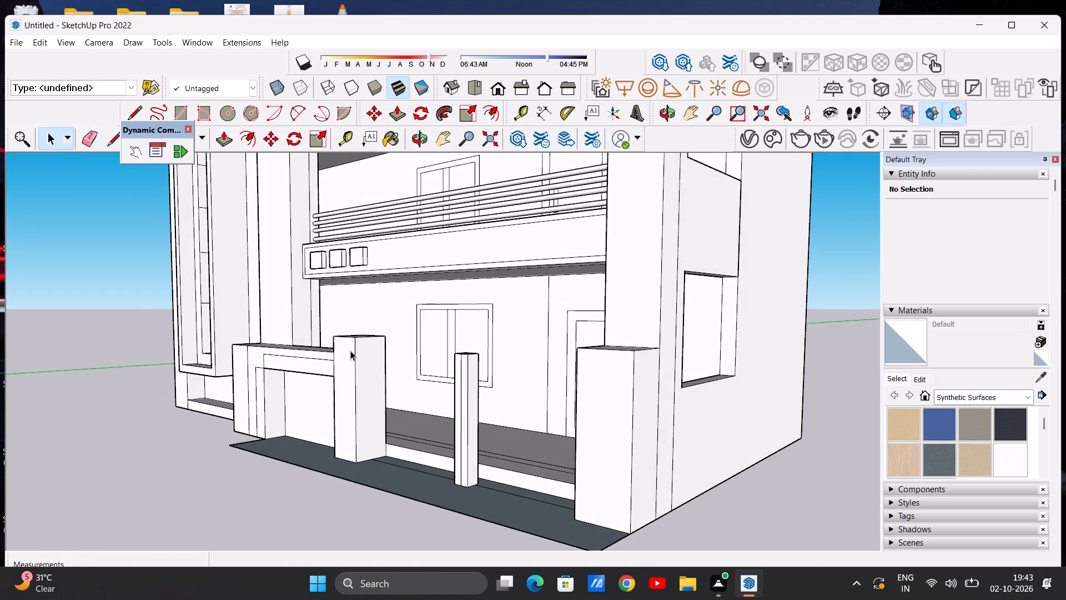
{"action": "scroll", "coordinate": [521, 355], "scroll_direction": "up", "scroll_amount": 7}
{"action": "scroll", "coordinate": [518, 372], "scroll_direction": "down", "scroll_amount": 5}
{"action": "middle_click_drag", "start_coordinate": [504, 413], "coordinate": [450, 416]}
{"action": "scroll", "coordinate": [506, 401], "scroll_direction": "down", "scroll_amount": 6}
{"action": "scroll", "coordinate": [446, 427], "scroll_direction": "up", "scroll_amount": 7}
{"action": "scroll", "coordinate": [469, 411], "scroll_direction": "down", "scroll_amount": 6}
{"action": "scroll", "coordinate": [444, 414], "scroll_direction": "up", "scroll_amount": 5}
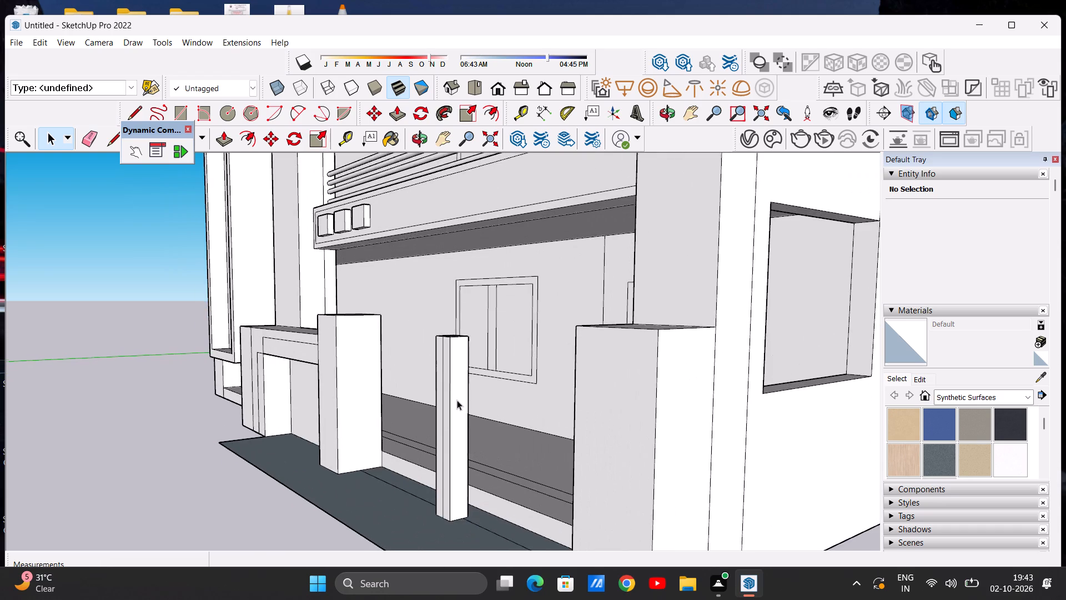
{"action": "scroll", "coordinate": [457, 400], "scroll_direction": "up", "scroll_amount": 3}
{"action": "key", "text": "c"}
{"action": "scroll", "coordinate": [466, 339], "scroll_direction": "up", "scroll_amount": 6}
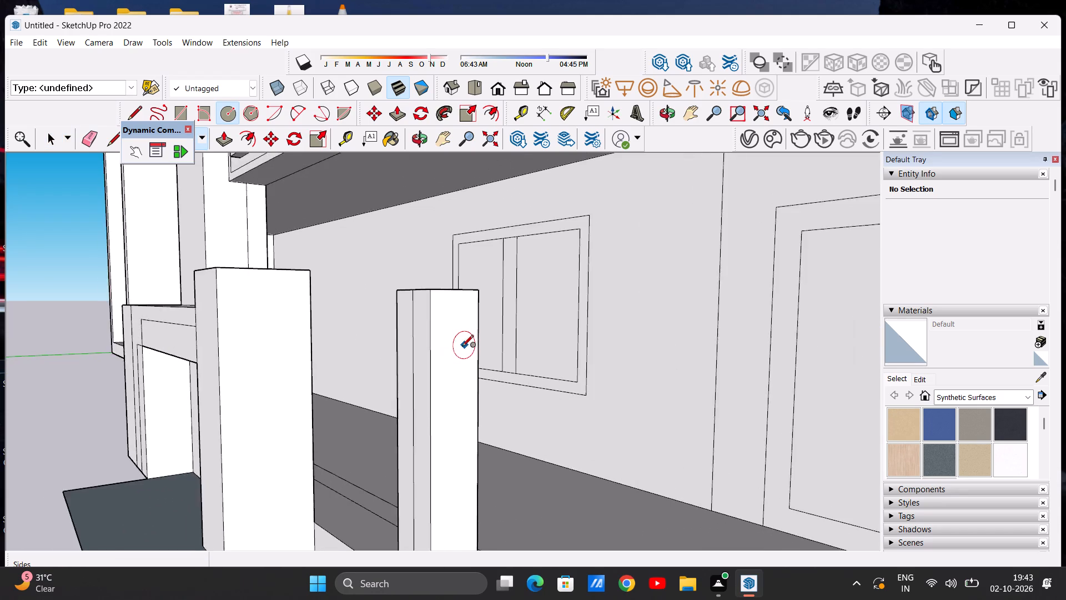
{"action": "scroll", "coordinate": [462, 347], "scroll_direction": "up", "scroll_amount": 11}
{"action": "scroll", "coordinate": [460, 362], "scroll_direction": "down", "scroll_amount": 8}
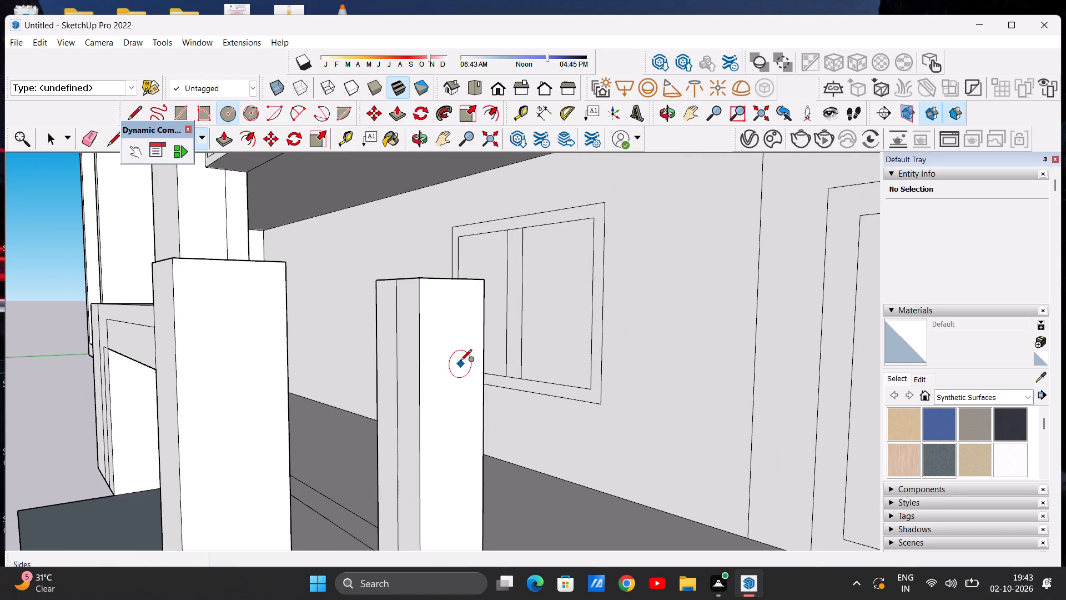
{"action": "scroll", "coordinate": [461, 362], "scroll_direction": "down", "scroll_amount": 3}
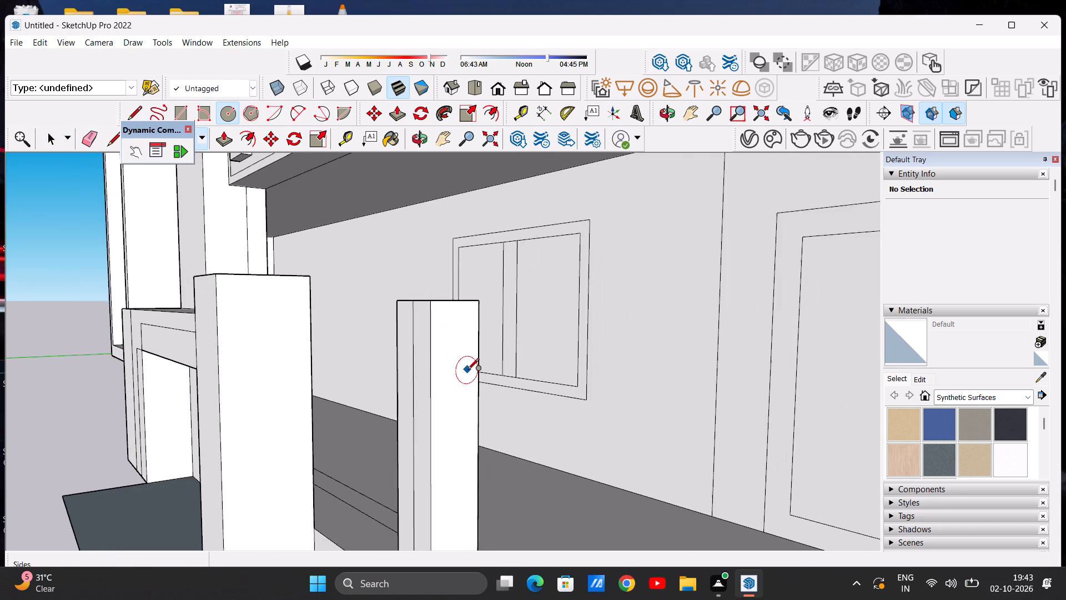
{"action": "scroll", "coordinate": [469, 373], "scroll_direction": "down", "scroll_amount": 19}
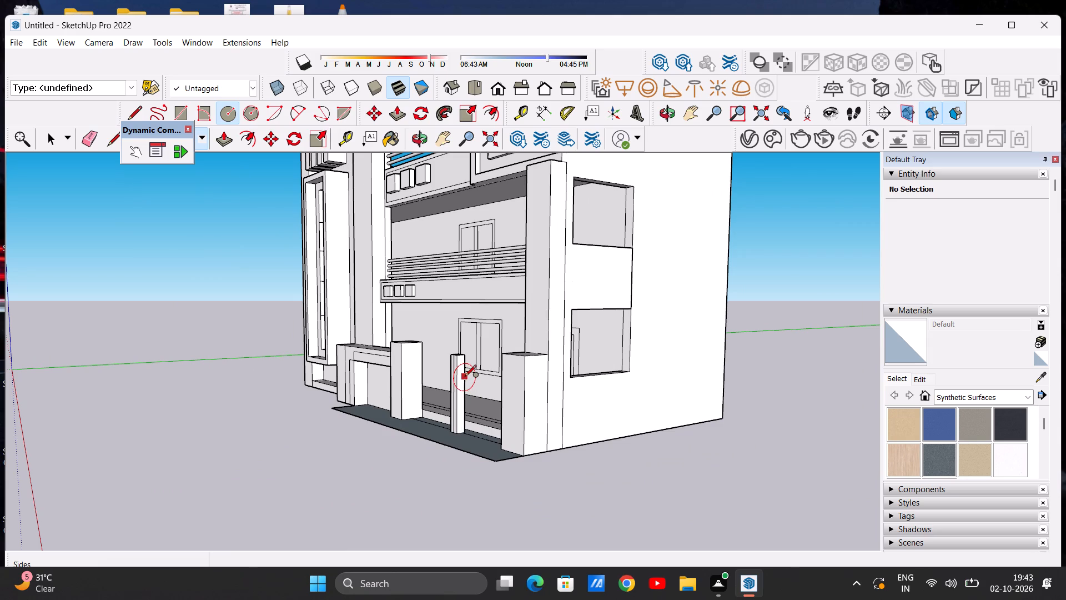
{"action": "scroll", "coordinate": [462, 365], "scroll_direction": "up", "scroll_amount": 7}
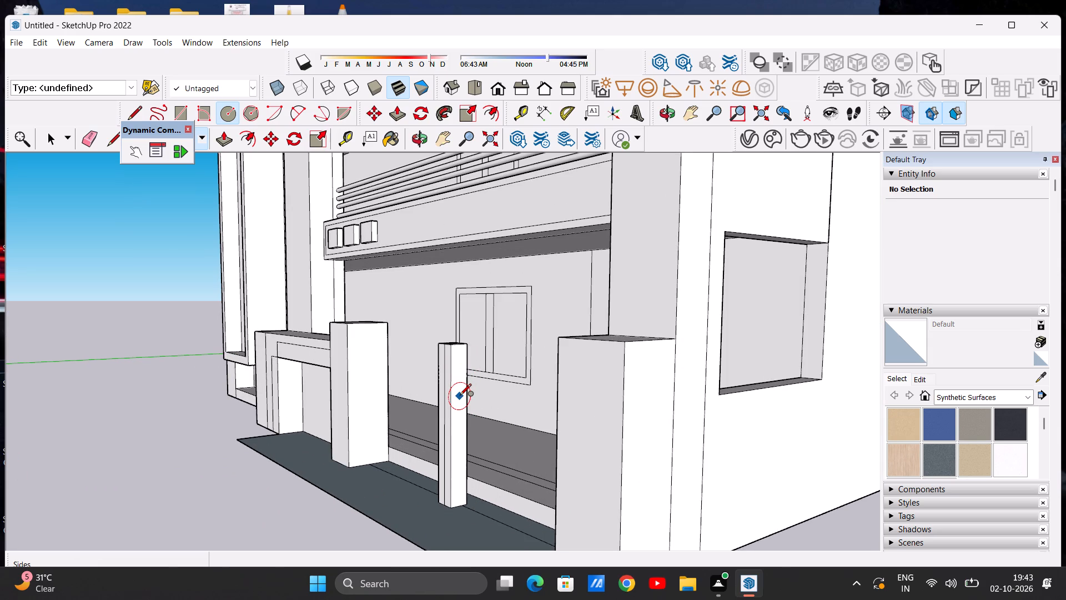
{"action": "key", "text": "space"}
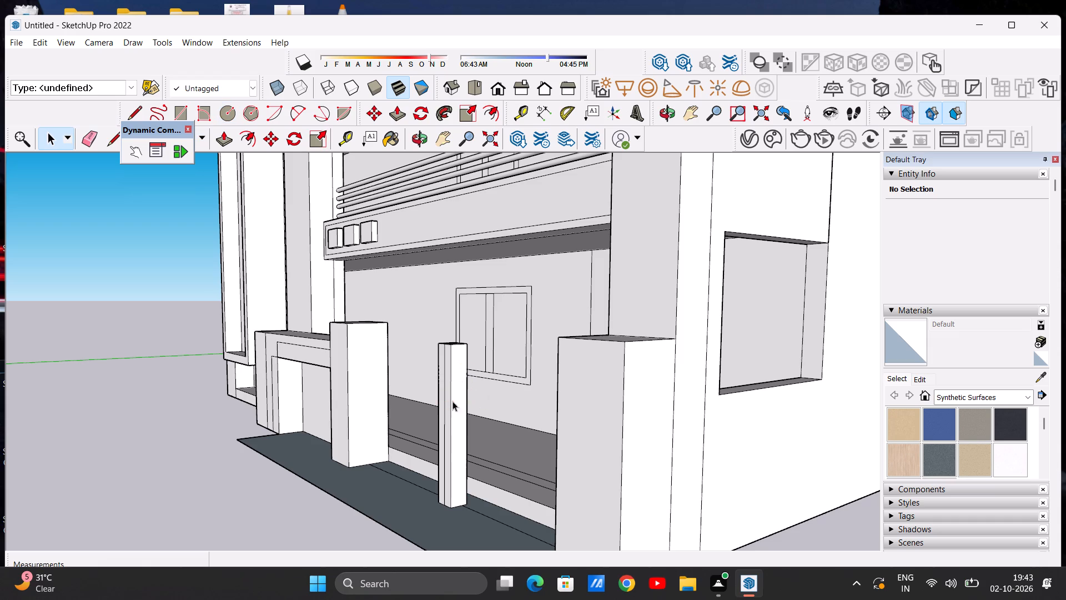
Draw a line about 9 1/2" long across the post's side face towards the boundary wall, just below its top.
{"action": "scroll", "coordinate": [478, 429], "scroll_direction": "down", "scroll_amount": 6}
{"action": "middle_click_drag", "start_coordinate": [399, 419], "coordinate": [592, 558]}
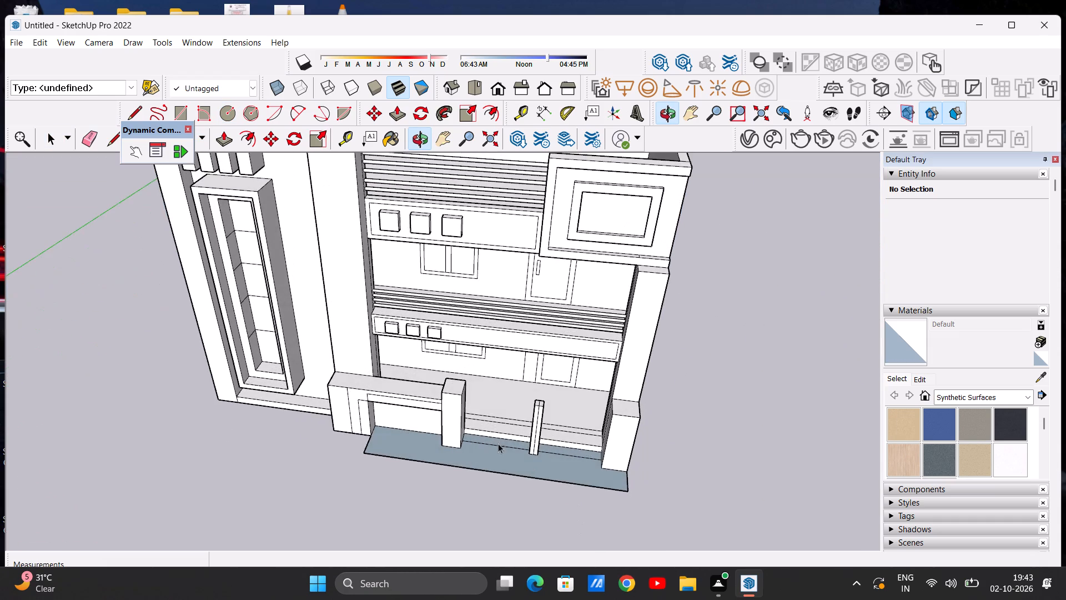
{"action": "middle_click_drag", "start_coordinate": [496, 449], "coordinate": [554, 507]}
{"action": "scroll", "coordinate": [530, 430], "scroll_direction": "up", "scroll_amount": 7}
{"action": "middle_click_drag", "start_coordinate": [497, 418], "coordinate": [479, 374]}
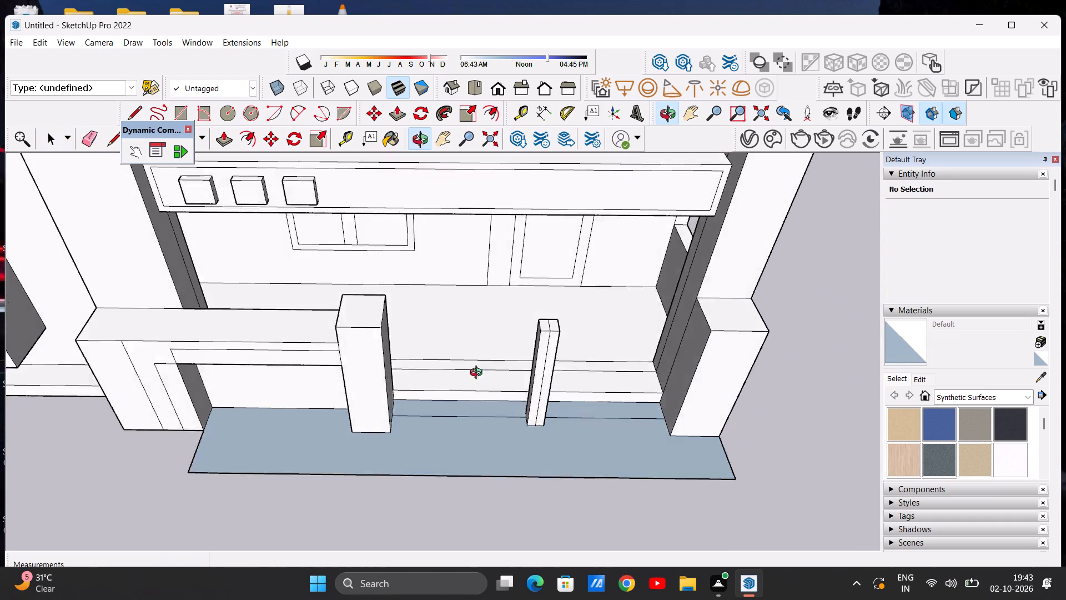
{"action": "middle_click_drag", "start_coordinate": [479, 374], "coordinate": [595, 278]}
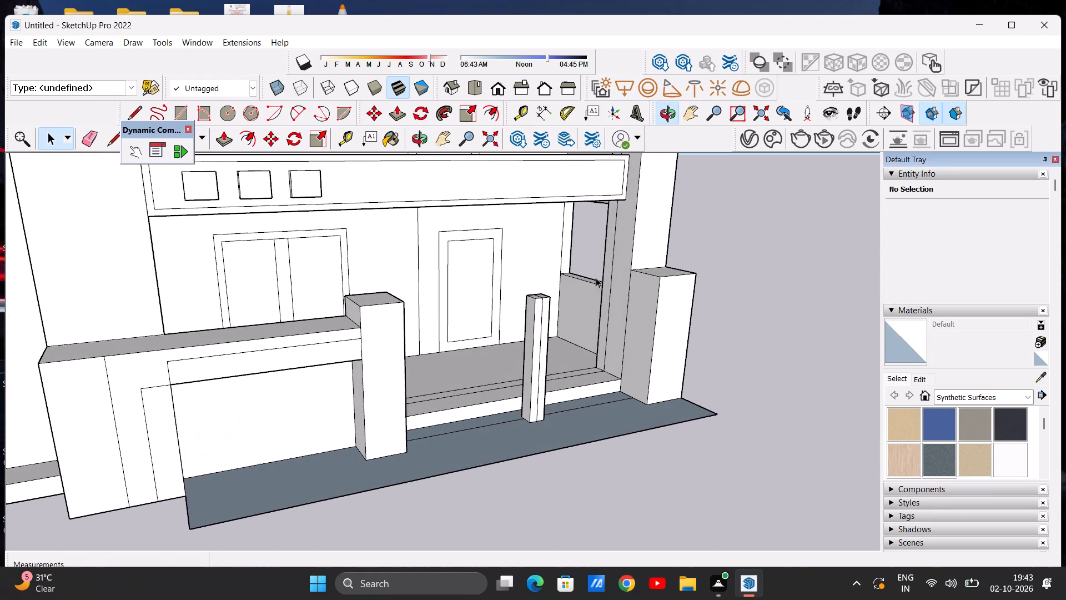
{"action": "scroll", "coordinate": [559, 304], "scroll_direction": "up", "scroll_amount": 5}
{"action": "middle_click_drag", "start_coordinate": [485, 313], "coordinate": [530, 311]}
{"action": "scroll", "coordinate": [533, 311], "scroll_direction": "up", "scroll_amount": 2}
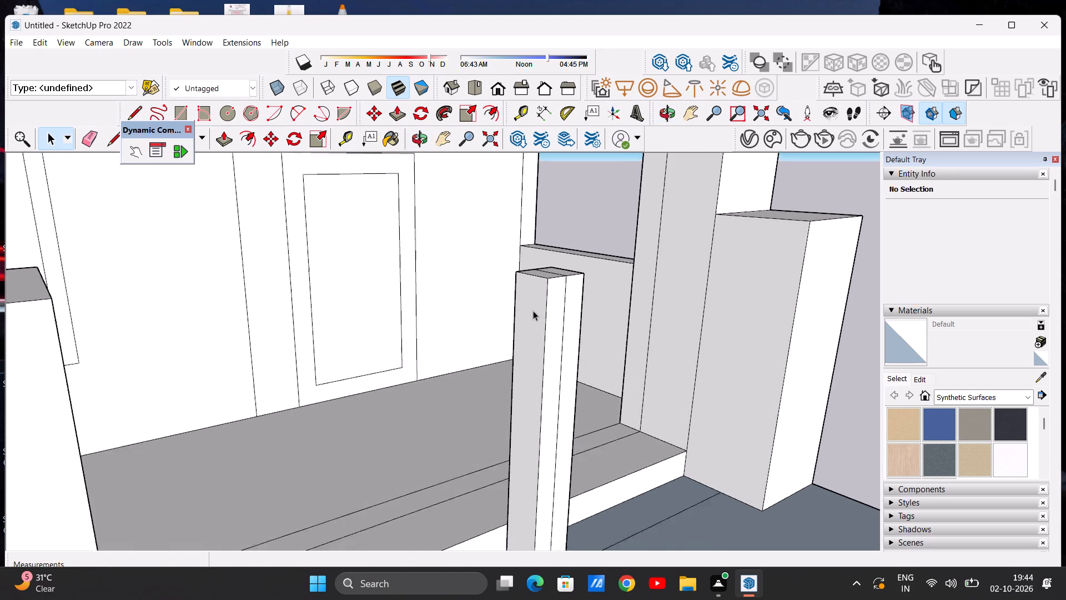
{"action": "scroll", "coordinate": [533, 311], "scroll_direction": "up", "scroll_amount": 4}
{"action": "key", "text": "l"}
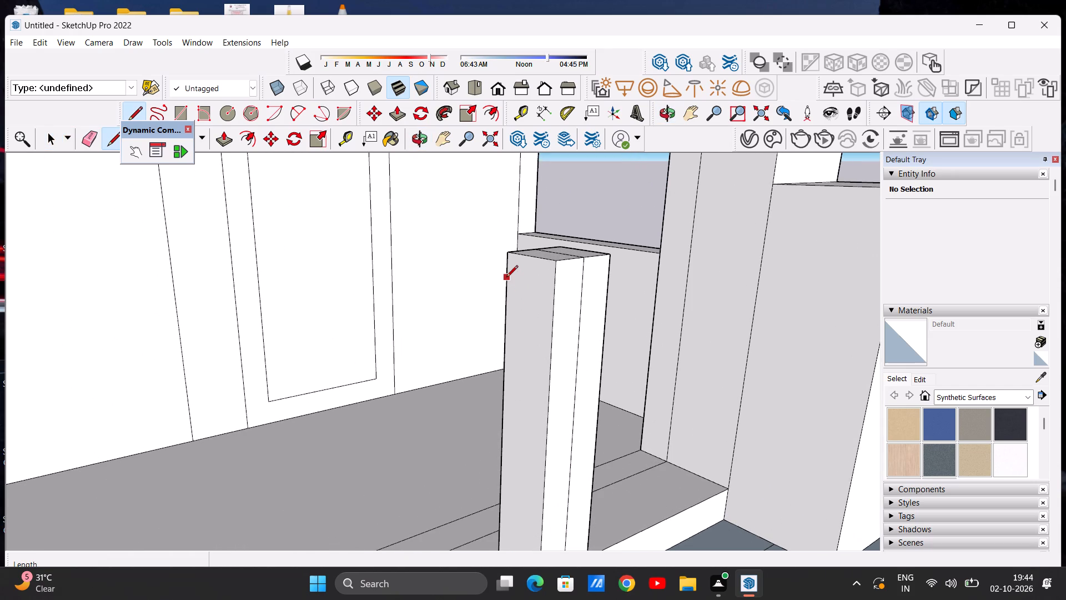
{"action": "left_click", "coordinate": [506, 278]}
{"action": "left_click", "coordinate": [555, 291]}
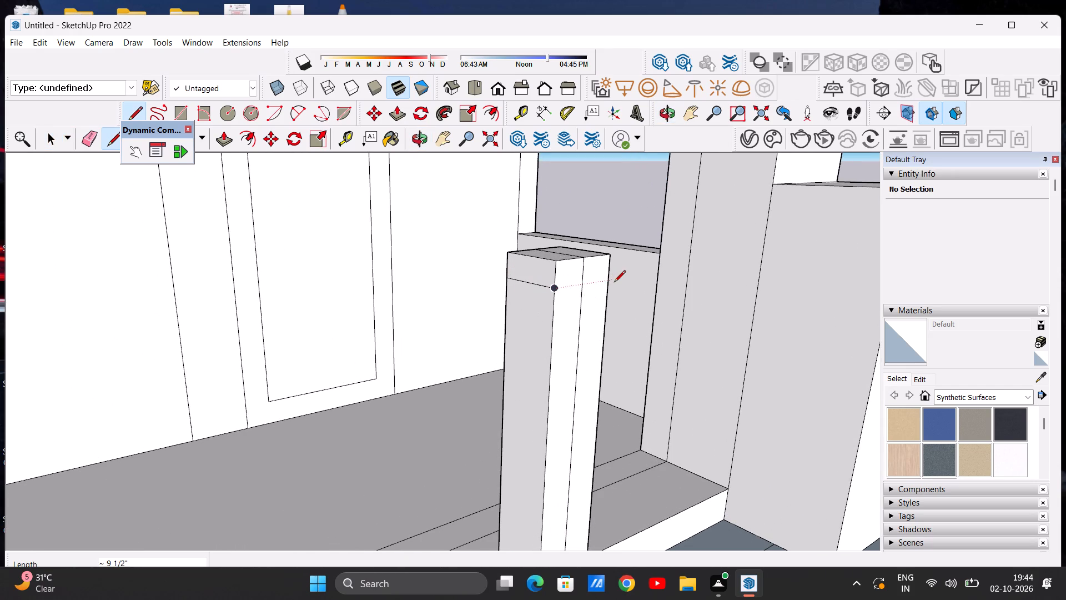
Draw a matching line about 9 1/2" long just below the top of the post's opposite side face, towards the end pillar.
{"action": "middle_click_drag", "start_coordinate": [600, 282], "coordinate": [450, 288]}
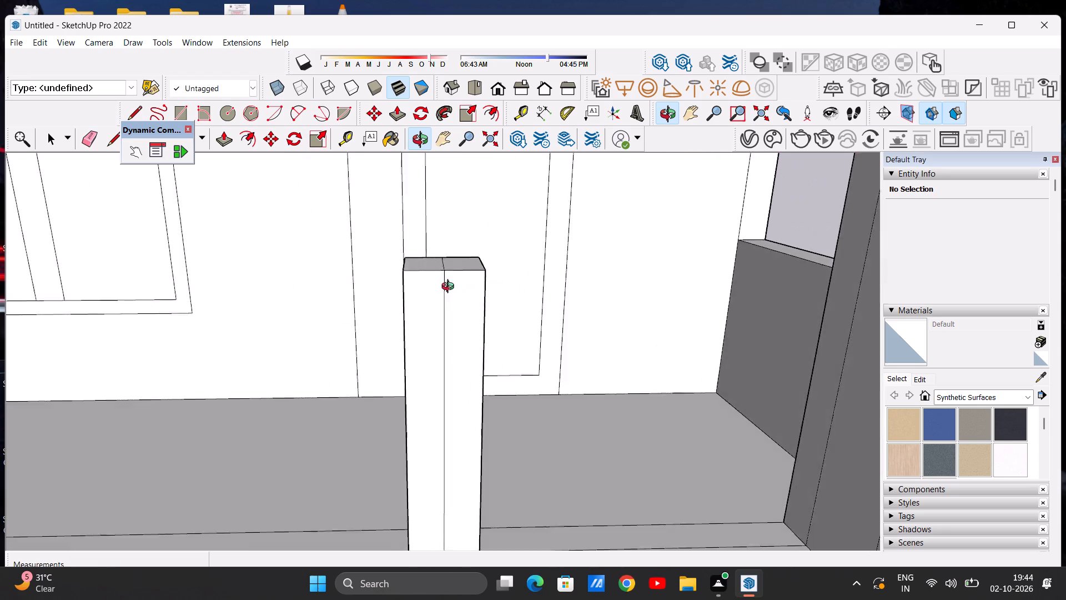
{"action": "middle_click_drag", "start_coordinate": [450, 288], "coordinate": [389, 292]}
{"action": "left_click", "coordinate": [411, 308]}
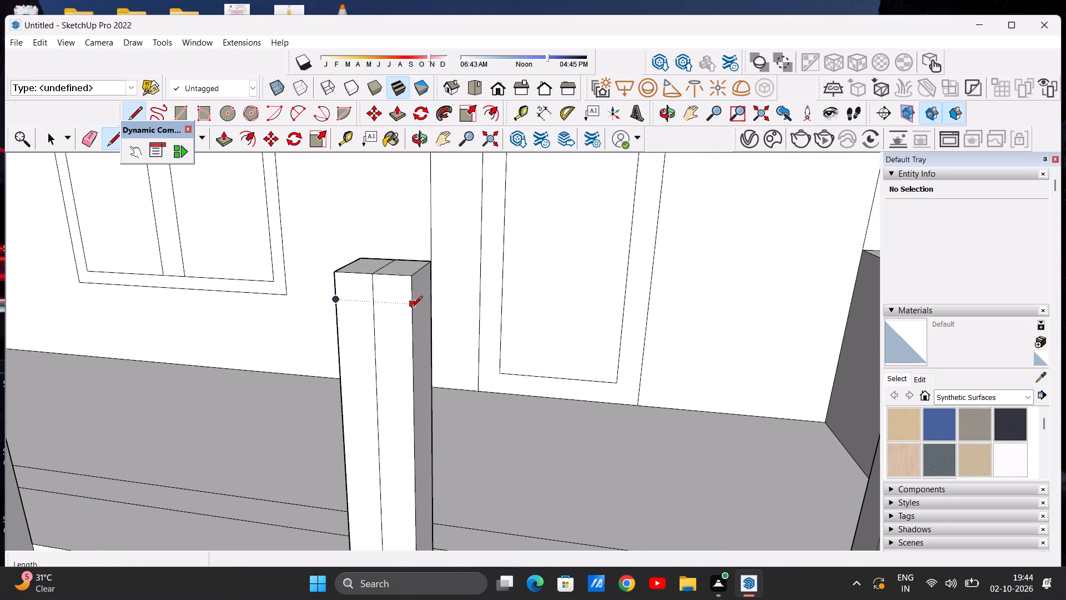
{"action": "left_click", "coordinate": [409, 309]}
{"action": "scroll", "coordinate": [436, 287], "scroll_direction": "up", "scroll_amount": 6}
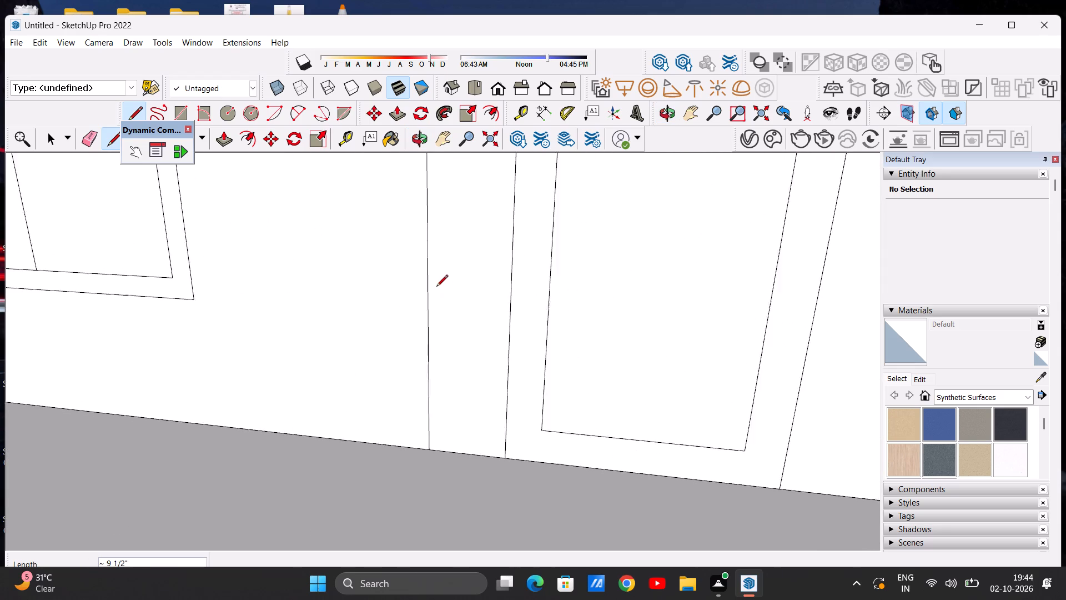
{"action": "scroll", "coordinate": [435, 293], "scroll_direction": "down", "scroll_amount": 5}
{"action": "scroll", "coordinate": [429, 302], "scroll_direction": "up", "scroll_amount": 5}
{"action": "scroll", "coordinate": [428, 302], "scroll_direction": "down", "scroll_amount": 3}
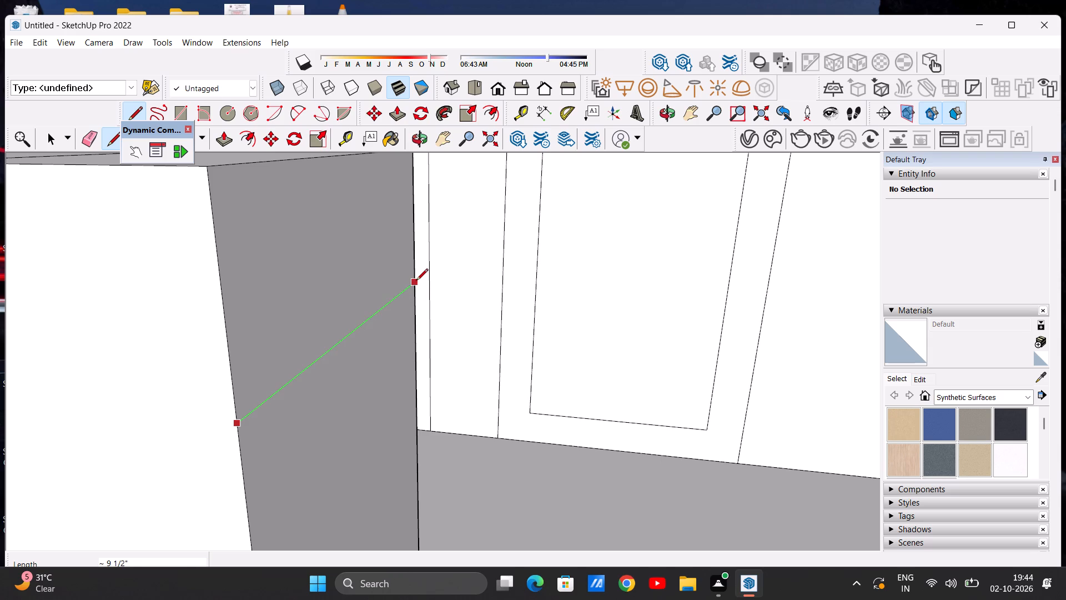
{"action": "left_click", "coordinate": [416, 281]}
{"action": "key", "text": "space"}
Push/pull the small upper face on the post's boundary-wall side about 6' 11 7/16" out to the boundary wall's pillar as a top rail.
{"action": "scroll", "coordinate": [469, 346], "scroll_direction": "down", "scroll_amount": 16}
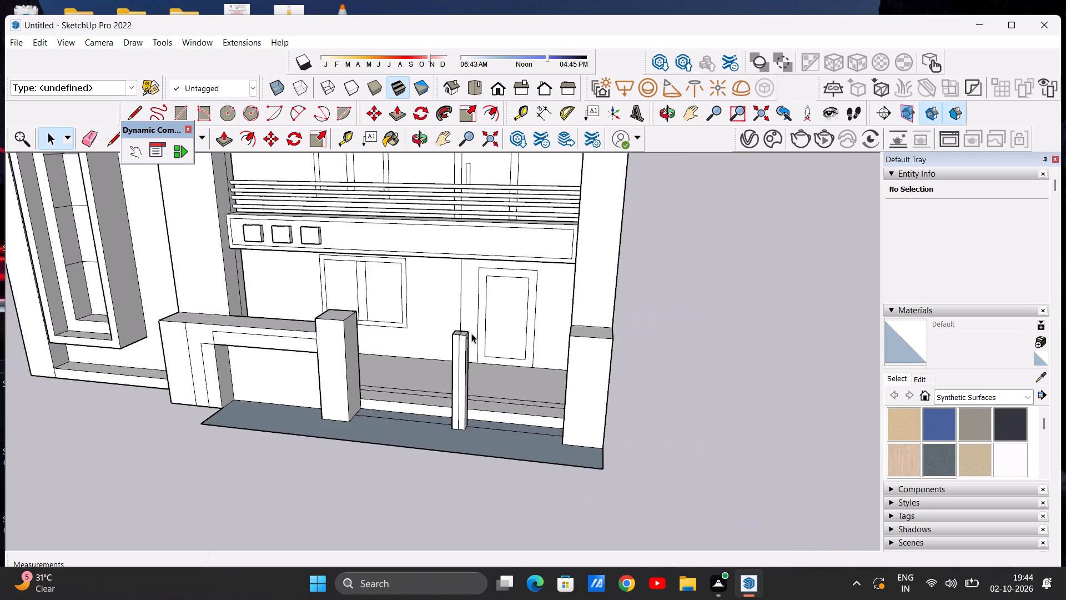
{"action": "middle_click_drag", "start_coordinate": [416, 343], "coordinate": [591, 302]}
{"action": "scroll", "coordinate": [496, 314], "scroll_direction": "up", "scroll_amount": 12}
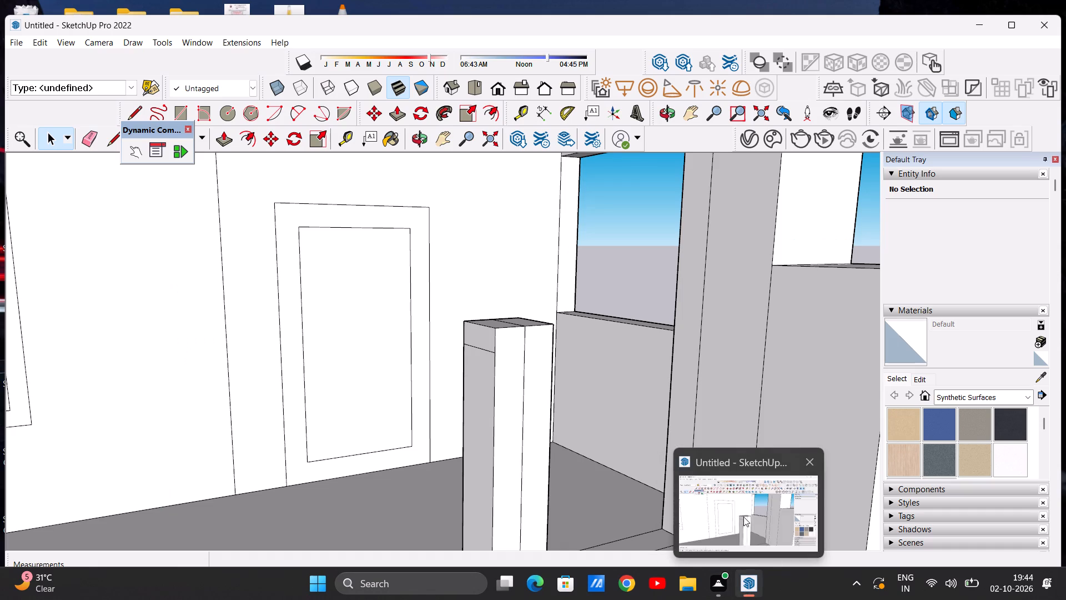
{"action": "left_click", "coordinate": [743, 517]}
{"action": "key", "text": "p"}
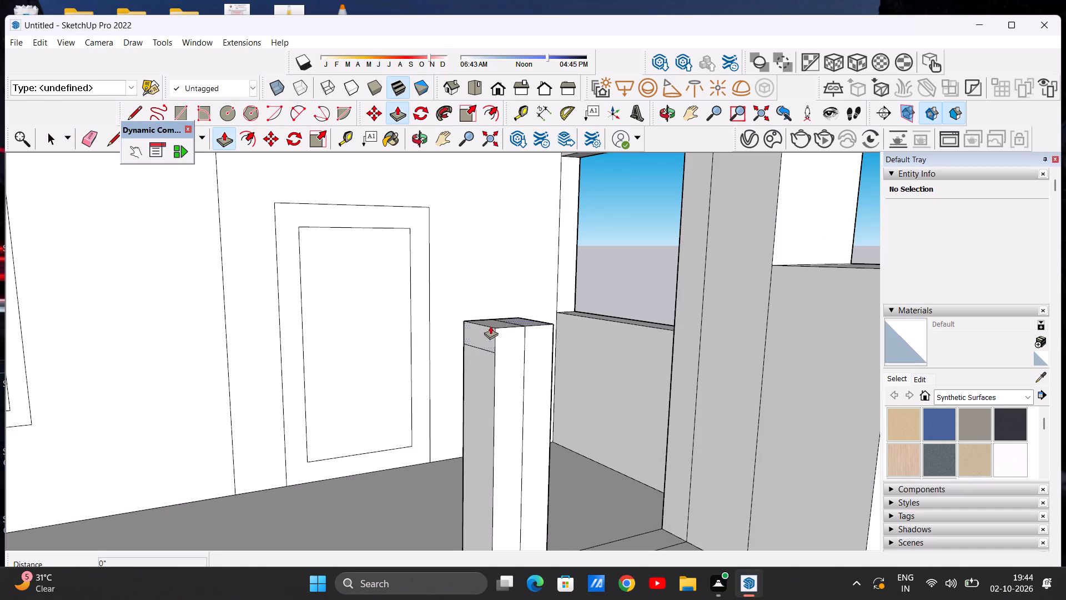
{"action": "scroll", "coordinate": [475, 331], "scroll_direction": "up", "scroll_amount": 5}
{"action": "left_click", "coordinate": [481, 333]}
{"action": "scroll", "coordinate": [430, 335], "scroll_direction": "down", "scroll_amount": 16}
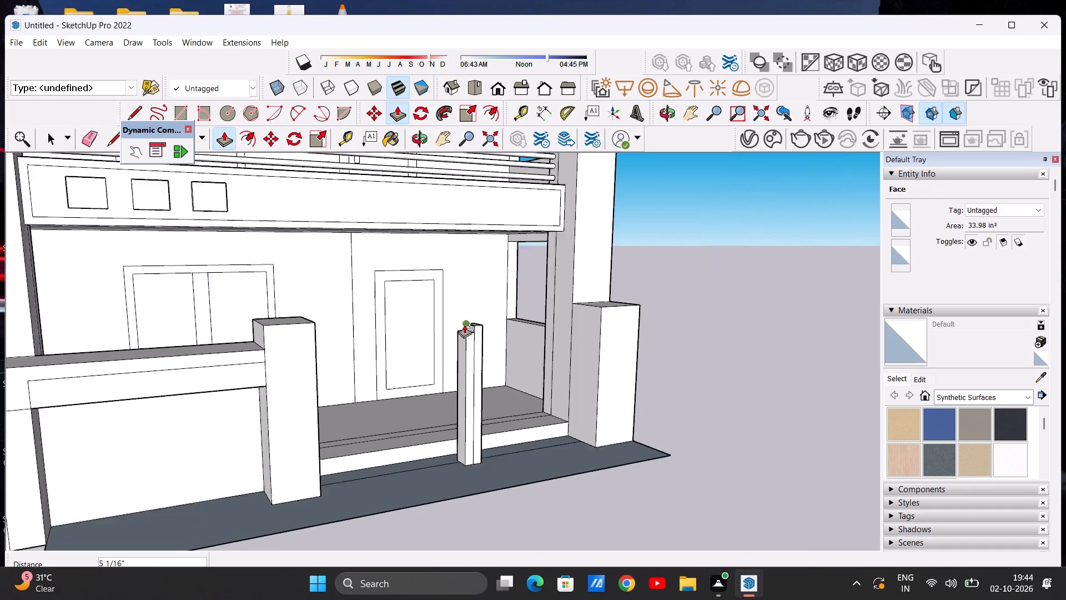
{"action": "scroll", "coordinate": [464, 324], "scroll_direction": "down", "scroll_amount": 1}
{"action": "middle_click_drag", "start_coordinate": [368, 334], "coordinate": [318, 332]}
{"action": "scroll", "coordinate": [316, 331], "scroll_direction": "up", "scroll_amount": 7}
{"action": "middle_click_drag", "start_coordinate": [384, 339], "coordinate": [289, 327]}
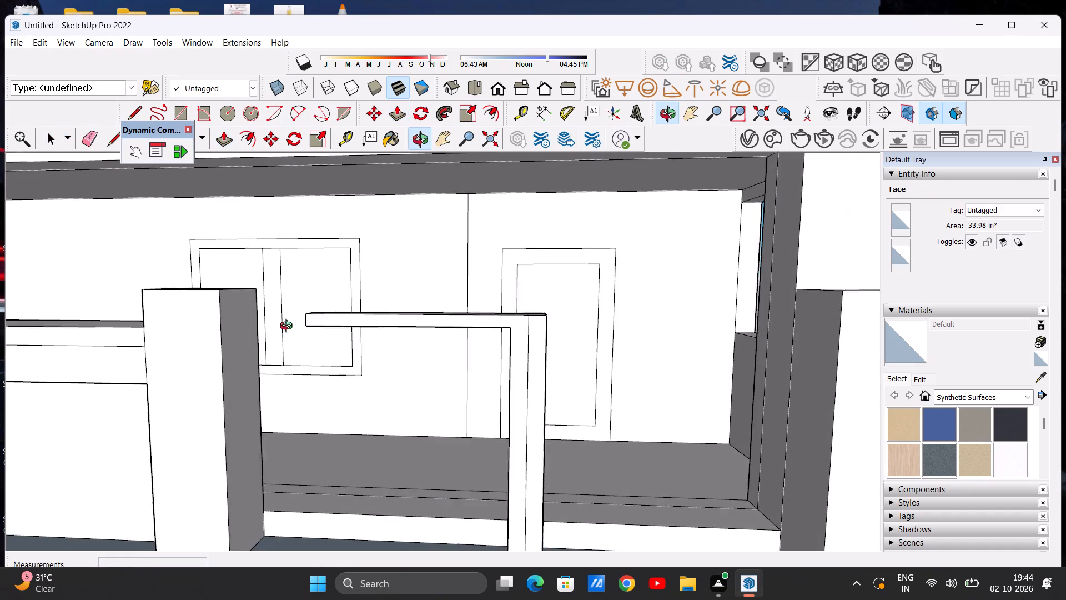
{"action": "middle_click_drag", "start_coordinate": [289, 327], "coordinate": [279, 326]}
{"action": "scroll", "coordinate": [321, 328], "scroll_direction": "down", "scroll_amount": 4}
{"action": "scroll", "coordinate": [274, 306], "scroll_direction": "up", "scroll_amount": 6}
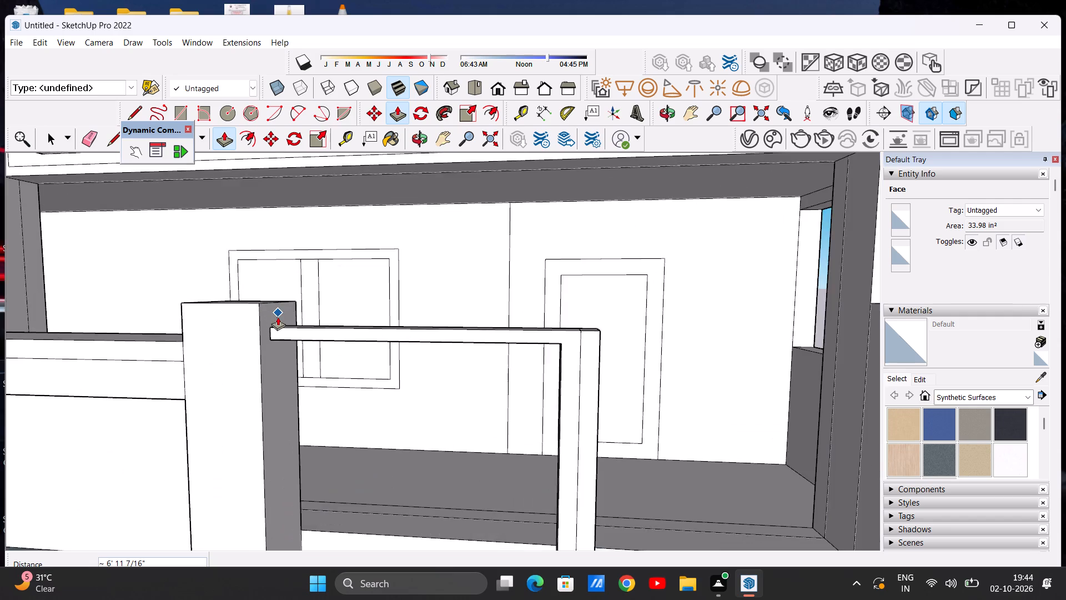
{"action": "scroll", "coordinate": [278, 321], "scroll_direction": "up", "scroll_amount": 8}
{"action": "left_click", "coordinate": [265, 323]}
Push/pull the small upper face on the post's other side about 6' 3 11/16" out to the end pillar at the house corner.
{"action": "scroll", "coordinate": [304, 334], "scroll_direction": "down", "scroll_amount": 3}
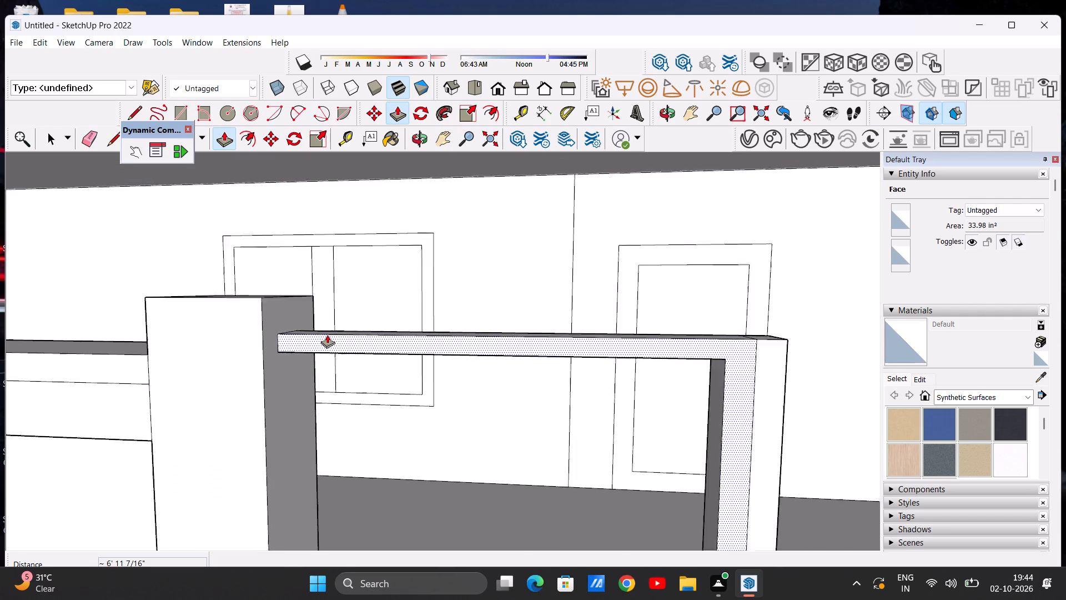
{"action": "scroll", "coordinate": [327, 334], "scroll_direction": "down", "scroll_amount": 13}
{"action": "scroll", "coordinate": [490, 345], "scroll_direction": "up", "scroll_amount": 4}
{"action": "middle_click_drag", "start_coordinate": [436, 364], "coordinate": [320, 387]}
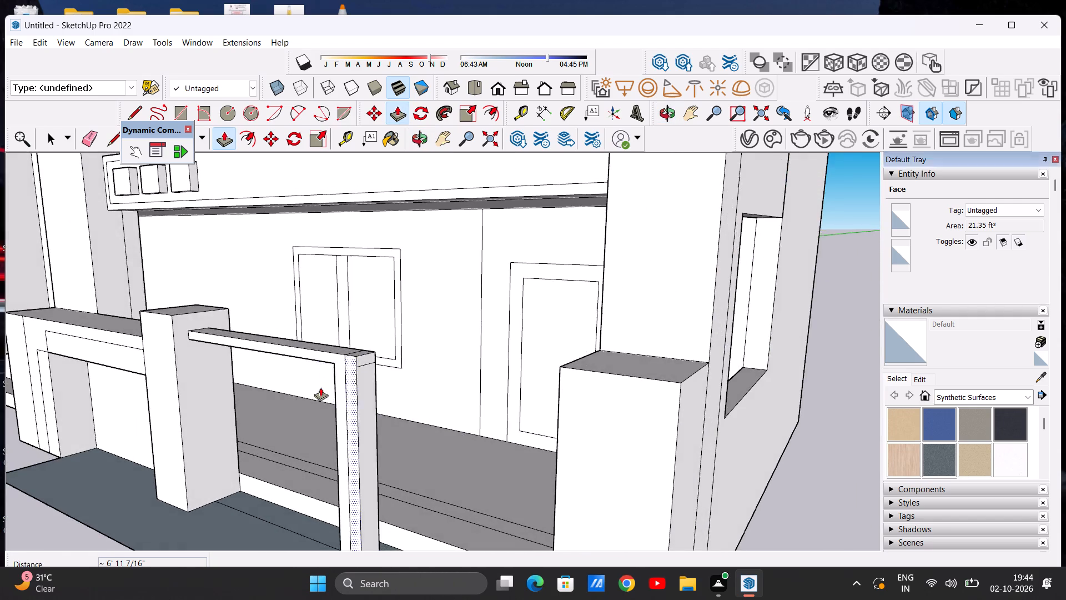
{"action": "scroll", "coordinate": [364, 352], "scroll_direction": "up", "scroll_amount": 14}
{"action": "left_click", "coordinate": [350, 369]}
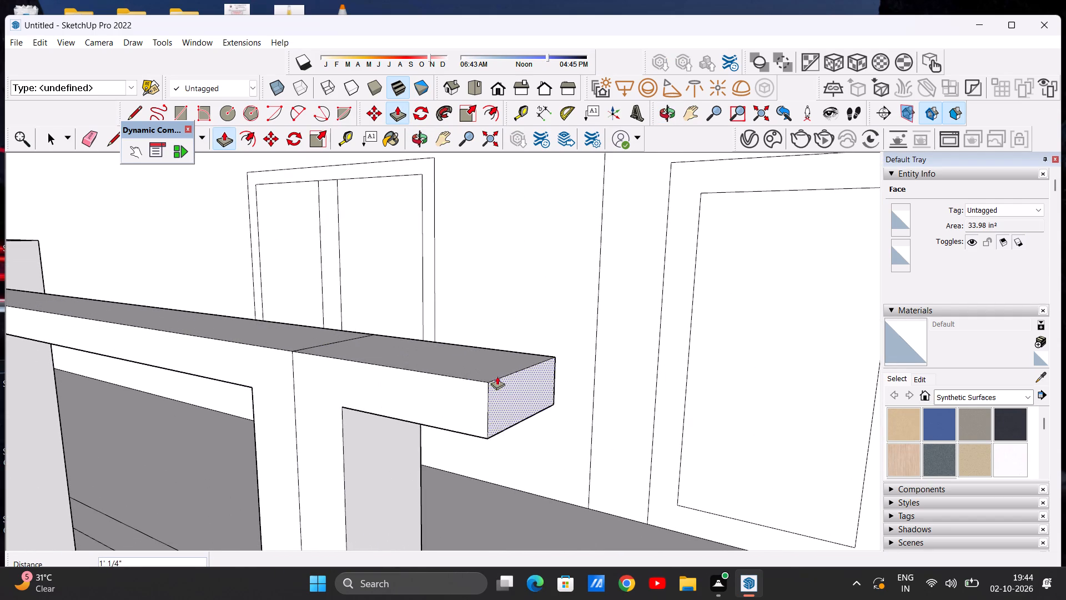
{"action": "scroll", "coordinate": [497, 376], "scroll_direction": "down", "scroll_amount": 20}
{"action": "scroll", "coordinate": [497, 376], "scroll_direction": "down", "scroll_amount": 1}
{"action": "middle_click_drag", "start_coordinate": [549, 375], "coordinate": [699, 374]}
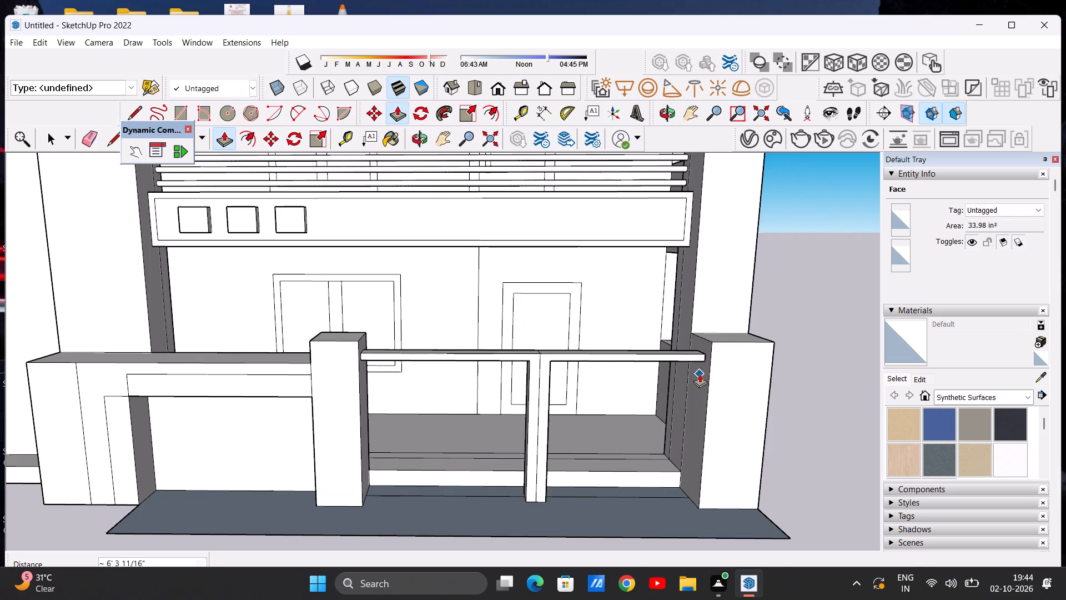
{"action": "scroll", "coordinate": [696, 358], "scroll_direction": "up", "scroll_amount": 12}
{"action": "left_click", "coordinate": [714, 337]}
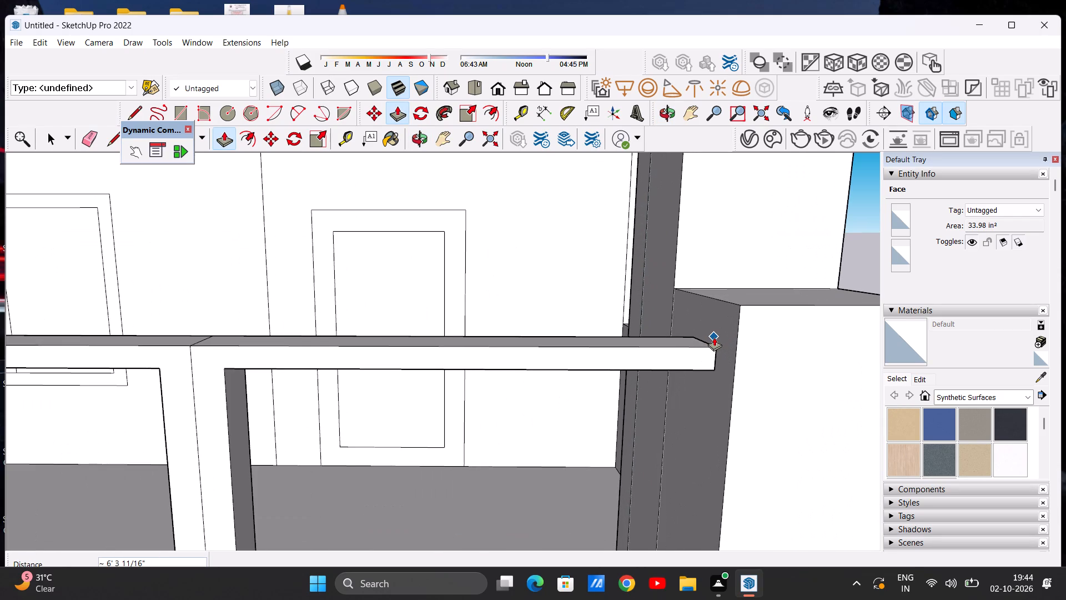
{"action": "key", "text": "space"}
Examine the two top rails between the pillars from the front, above and below.
{"action": "scroll", "coordinate": [533, 403], "scroll_direction": "down", "scroll_amount": 14}
{"action": "scroll", "coordinate": [579, 372], "scroll_direction": "up", "scroll_amount": 1}
{"action": "scroll", "coordinate": [559, 385], "scroll_direction": "down", "scroll_amount": 2}
{"action": "middle_click_drag", "start_coordinate": [476, 428], "coordinate": [469, 383]}
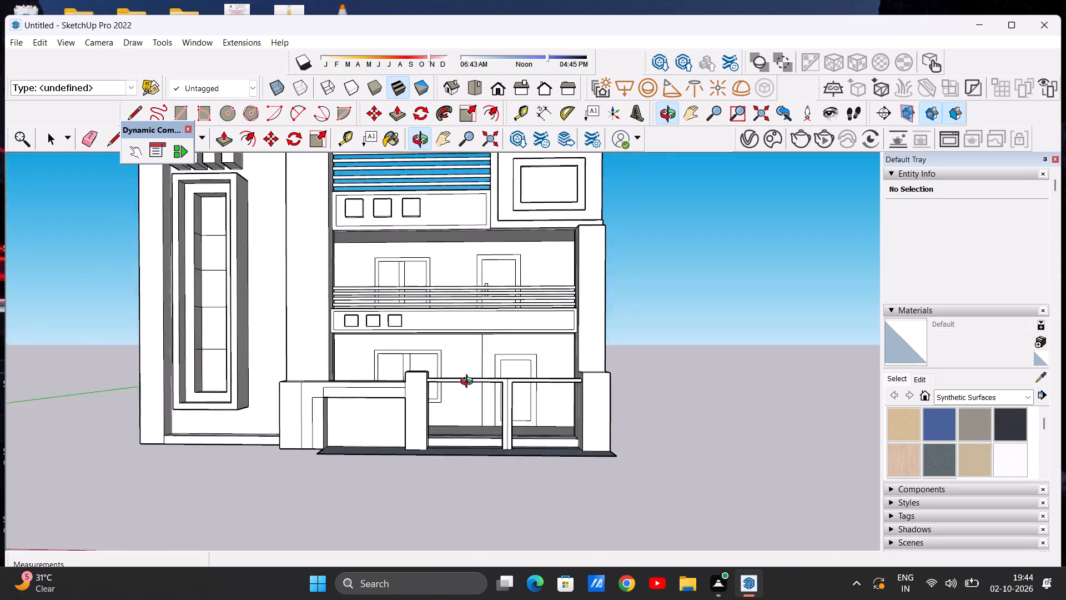
{"action": "middle_click_drag", "start_coordinate": [469, 383], "coordinate": [471, 457]}
{"action": "scroll", "coordinate": [473, 454], "scroll_direction": "up", "scroll_amount": 7}
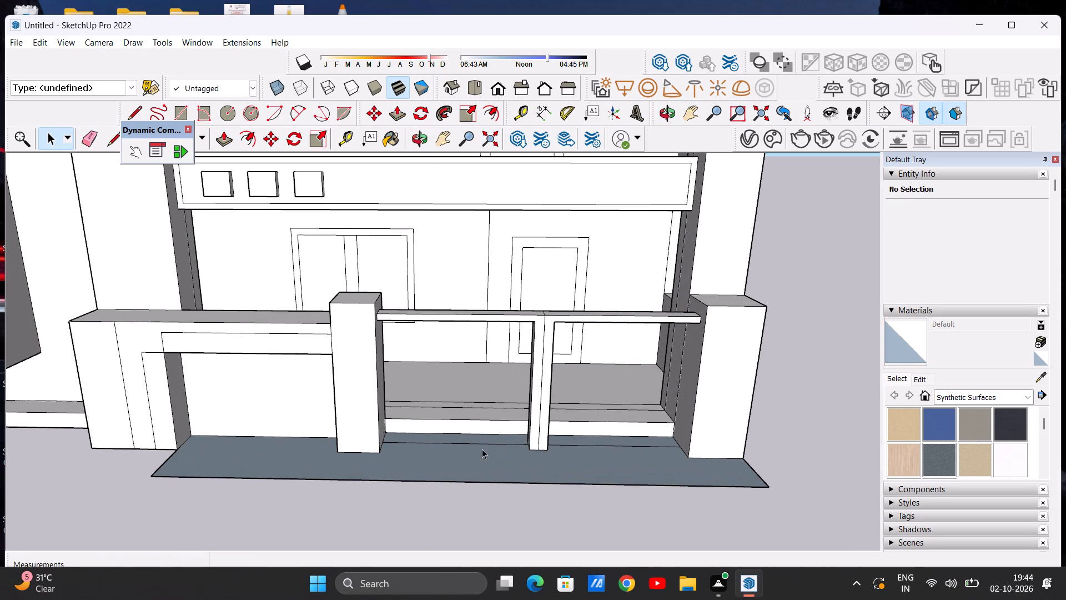
{"action": "middle_click_drag", "start_coordinate": [491, 437], "coordinate": [487, 262]}
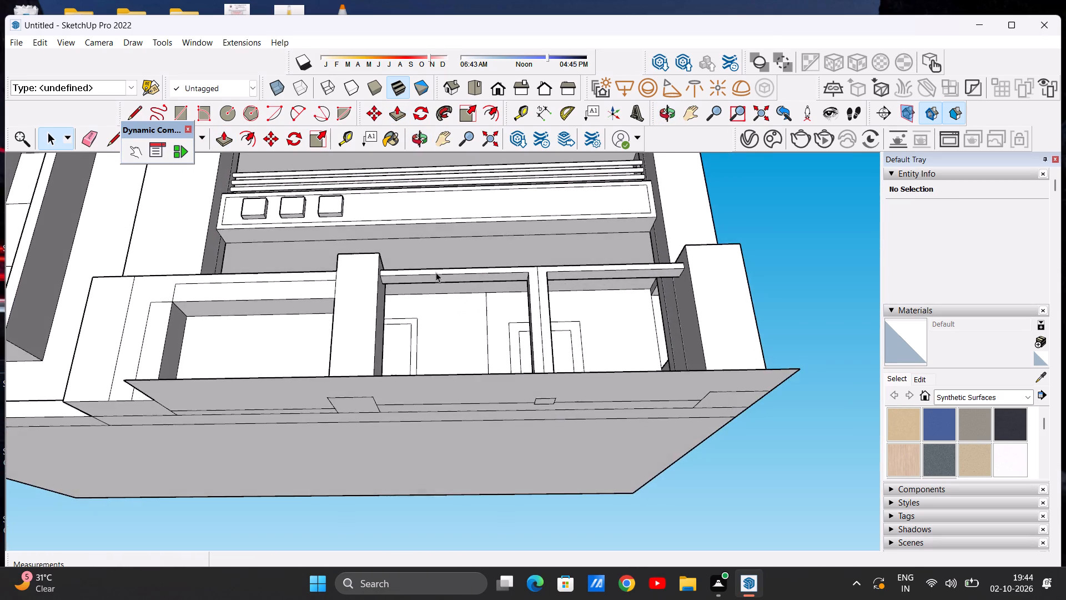
{"action": "scroll", "coordinate": [416, 285], "scroll_direction": "up", "scroll_amount": 7}
{"action": "middle_click_drag", "start_coordinate": [386, 287], "coordinate": [379, 257]}
{"action": "scroll", "coordinate": [379, 257], "scroll_direction": "up", "scroll_amount": 1}
{"action": "scroll", "coordinate": [380, 287], "scroll_direction": "down", "scroll_amount": 5}
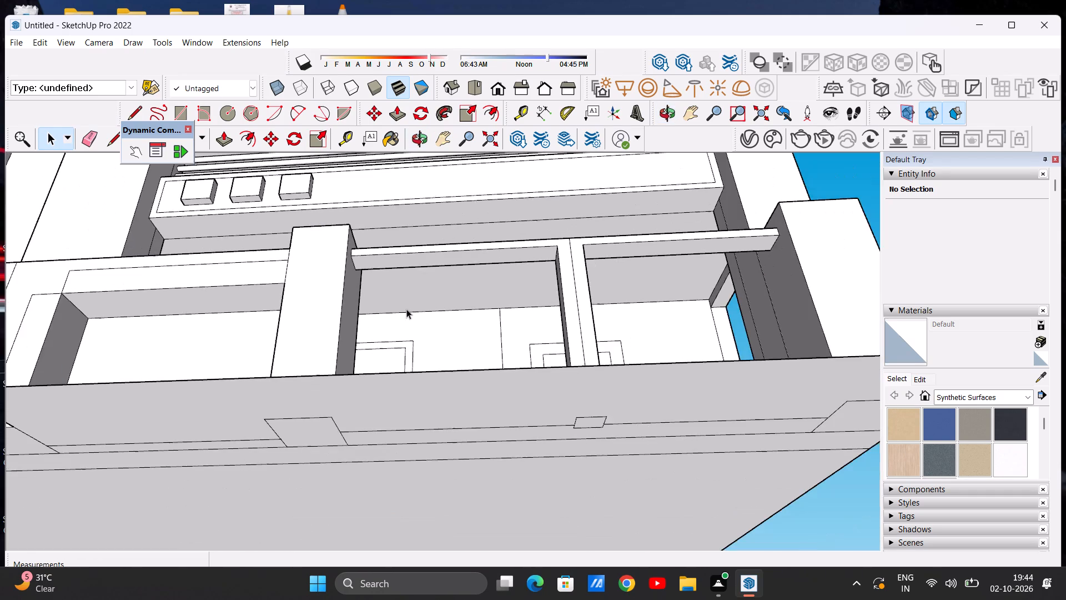
Draw a circle of about 1" radius on the underside of the top rail, close to the boundary wall's pillar.
{"action": "scroll", "coordinate": [406, 309], "scroll_direction": "down", "scroll_amount": 1}
{"action": "scroll", "coordinate": [413, 251], "scroll_direction": "up", "scroll_amount": 8}
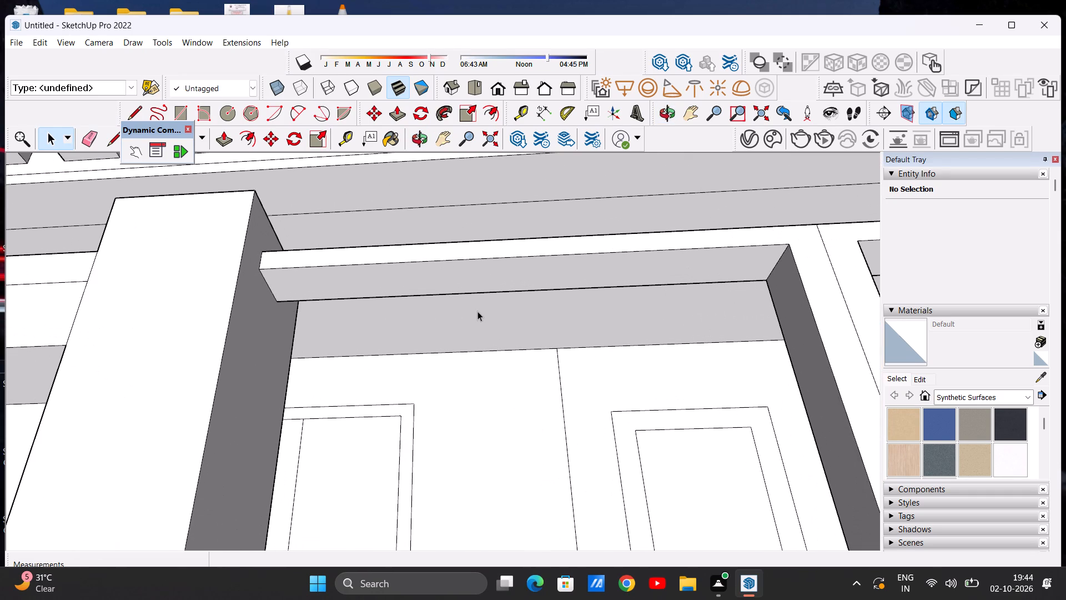
{"action": "key", "text": "c"}
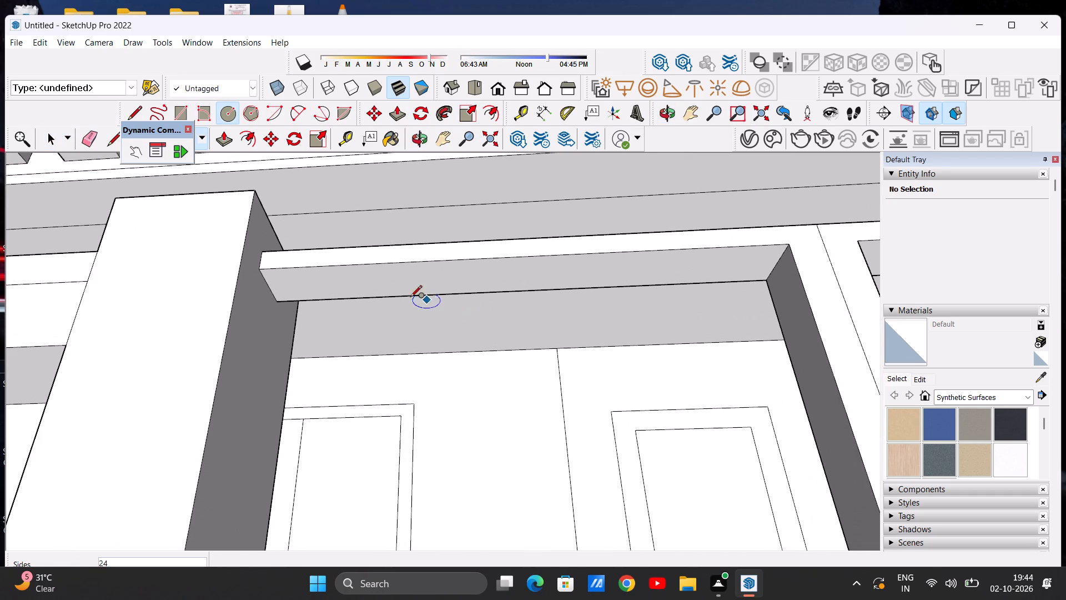
{"action": "scroll", "coordinate": [348, 278], "scroll_direction": "up", "scroll_amount": 1}
{"action": "scroll", "coordinate": [342, 278], "scroll_direction": "down", "scroll_amount": 1}
{"action": "scroll", "coordinate": [342, 278], "scroll_direction": "up", "scroll_amount": 4}
{"action": "scroll", "coordinate": [504, 284], "scroll_direction": "down", "scroll_amount": 5}
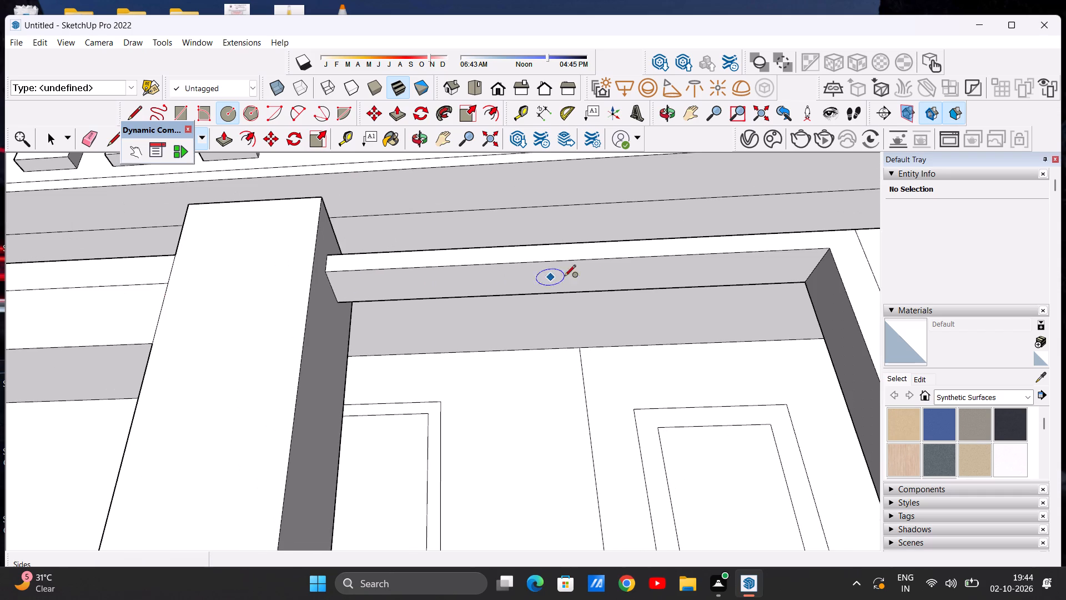
{"action": "scroll", "coordinate": [414, 284], "scroll_direction": "up", "scroll_amount": 5}
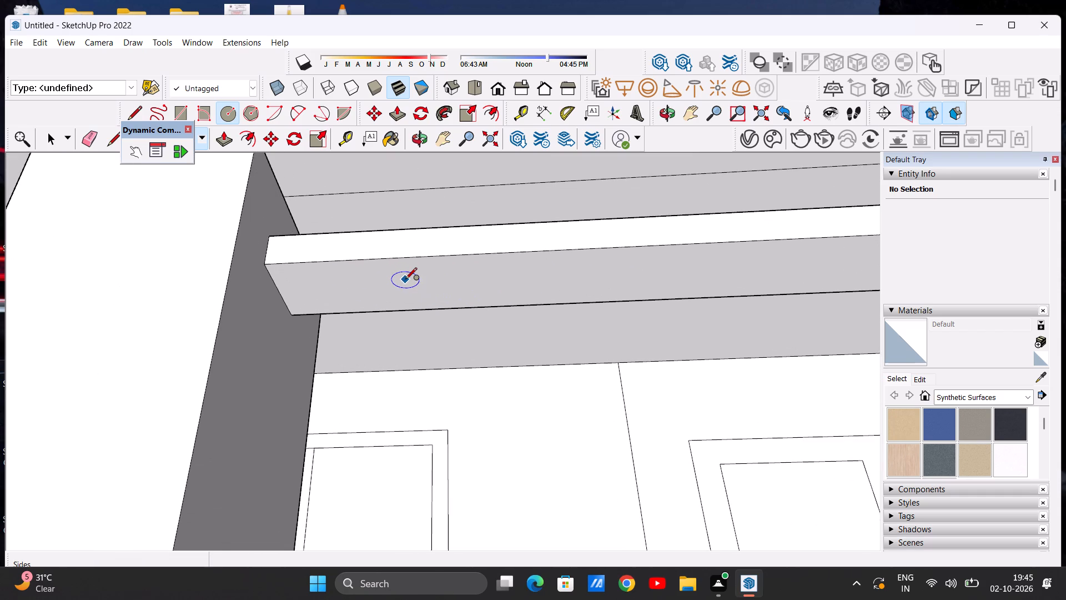
{"action": "scroll", "coordinate": [412, 284], "scroll_direction": "down", "scroll_amount": 4}
{"action": "scroll", "coordinate": [357, 288], "scroll_direction": "up", "scroll_amount": 11}
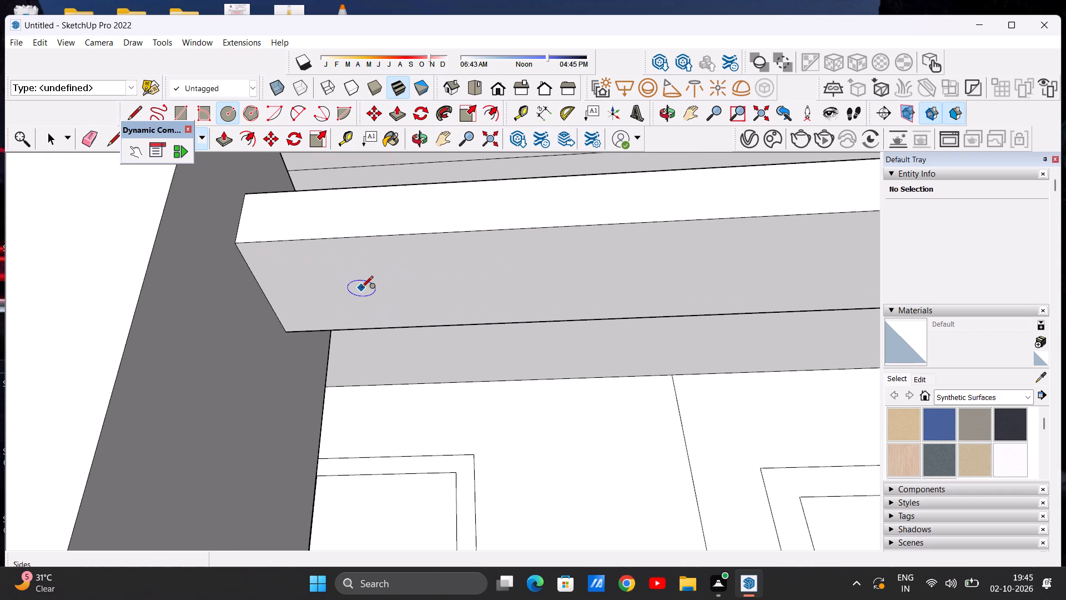
{"action": "left_click", "coordinate": [361, 288]}
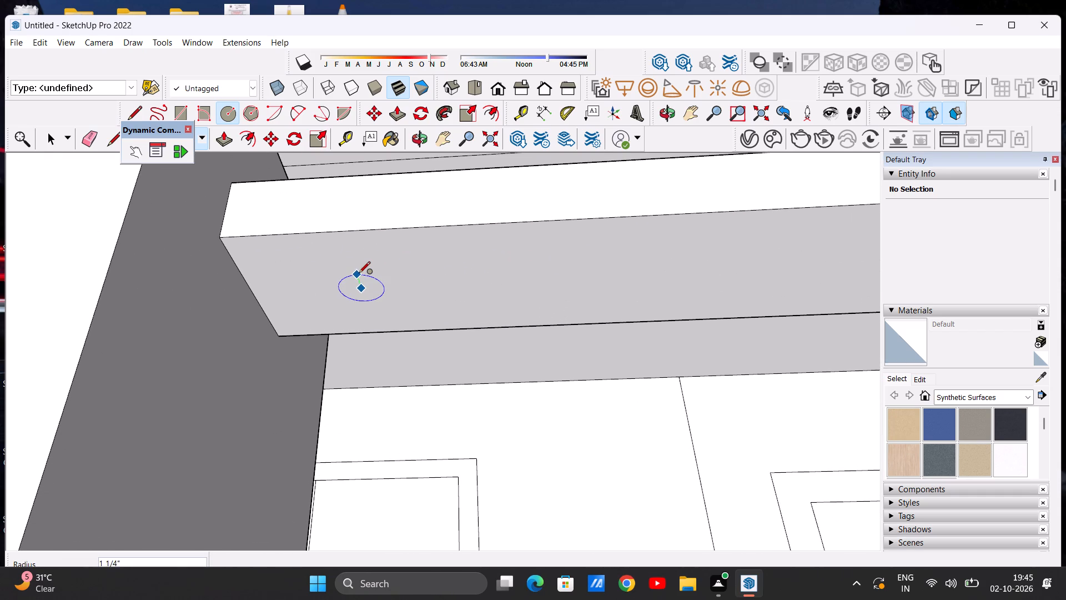
{"action": "left_click", "coordinate": [360, 277]}
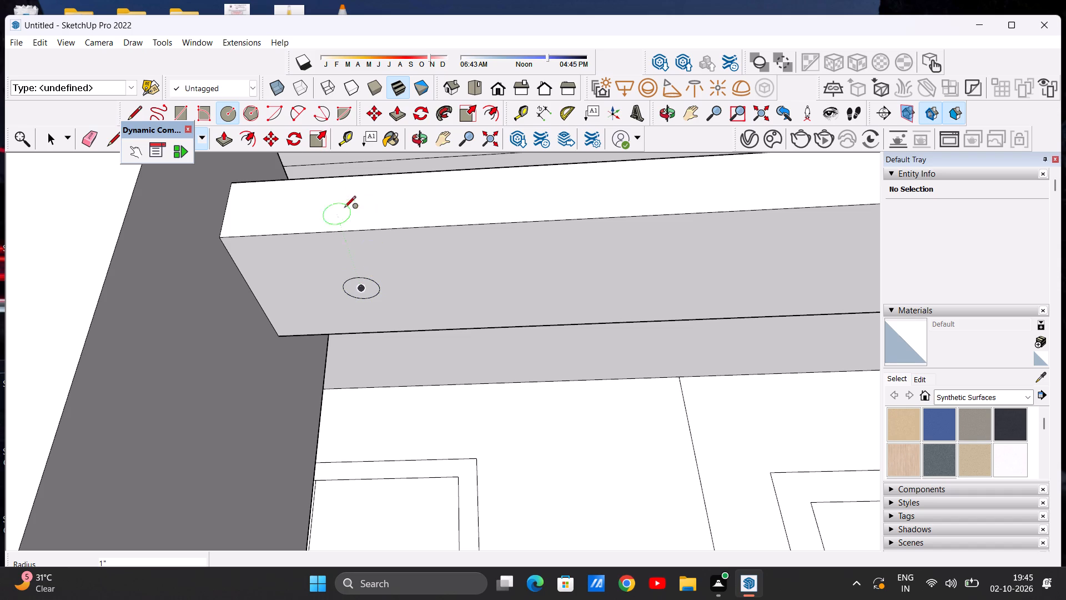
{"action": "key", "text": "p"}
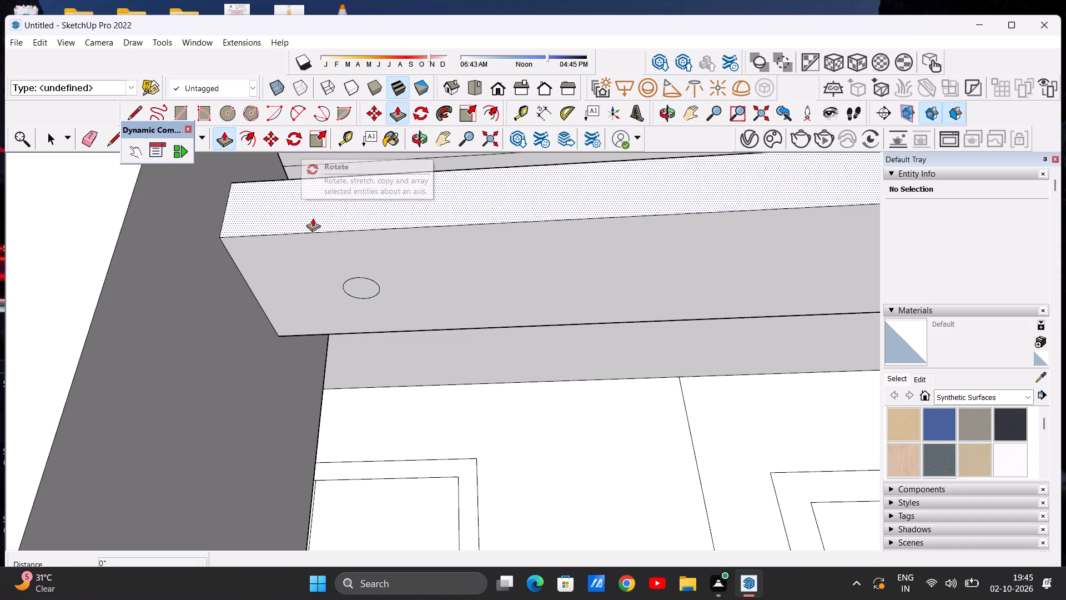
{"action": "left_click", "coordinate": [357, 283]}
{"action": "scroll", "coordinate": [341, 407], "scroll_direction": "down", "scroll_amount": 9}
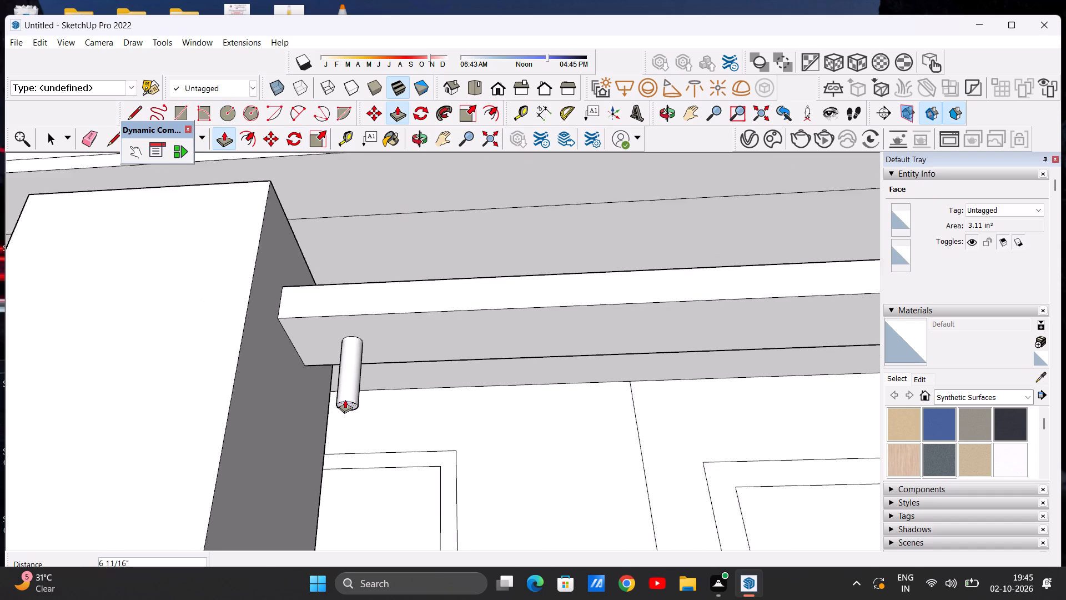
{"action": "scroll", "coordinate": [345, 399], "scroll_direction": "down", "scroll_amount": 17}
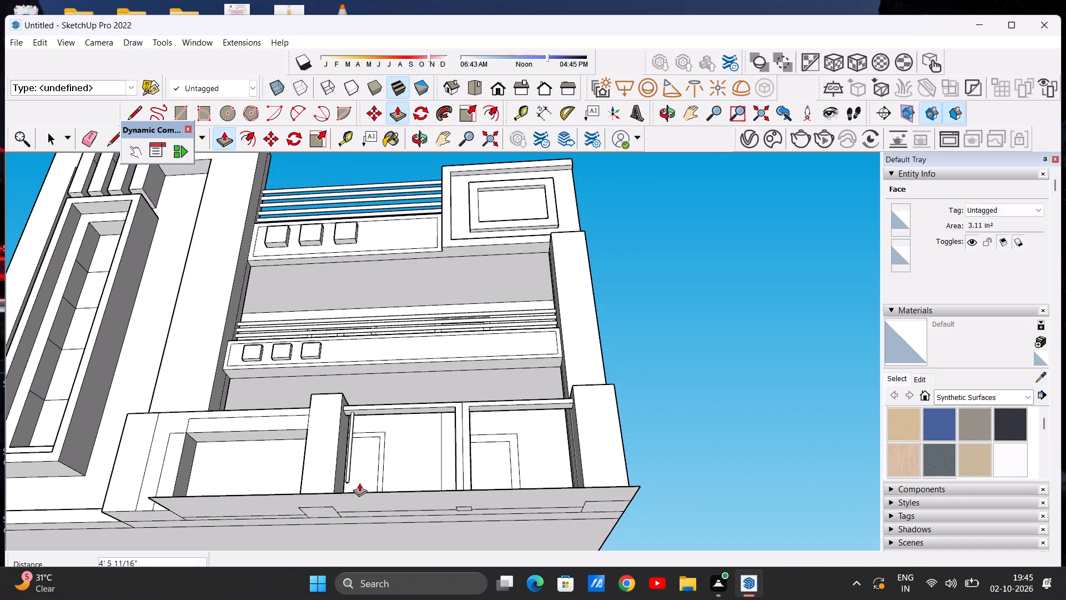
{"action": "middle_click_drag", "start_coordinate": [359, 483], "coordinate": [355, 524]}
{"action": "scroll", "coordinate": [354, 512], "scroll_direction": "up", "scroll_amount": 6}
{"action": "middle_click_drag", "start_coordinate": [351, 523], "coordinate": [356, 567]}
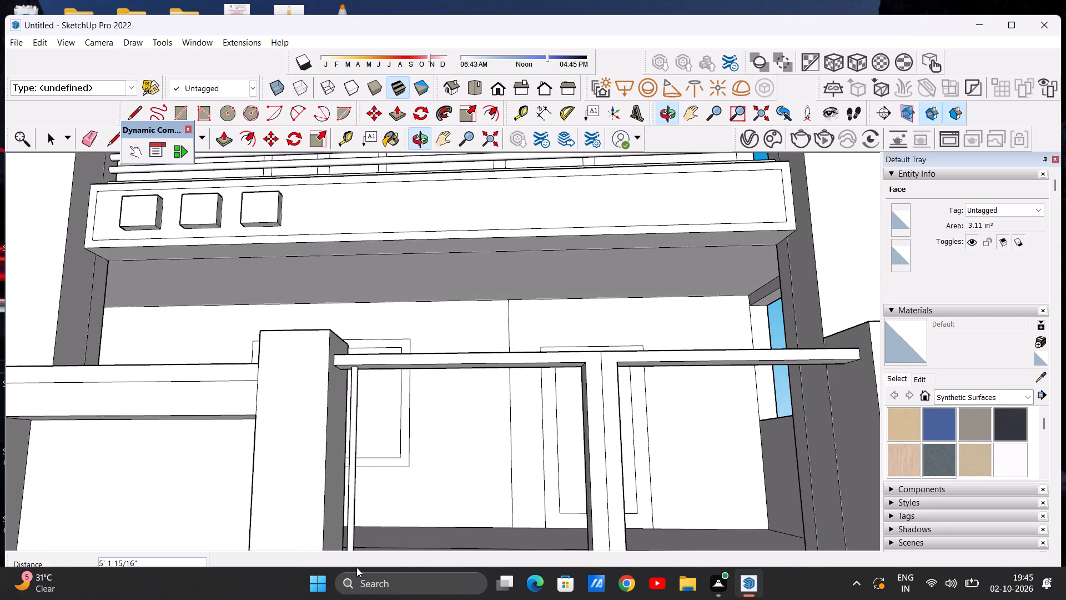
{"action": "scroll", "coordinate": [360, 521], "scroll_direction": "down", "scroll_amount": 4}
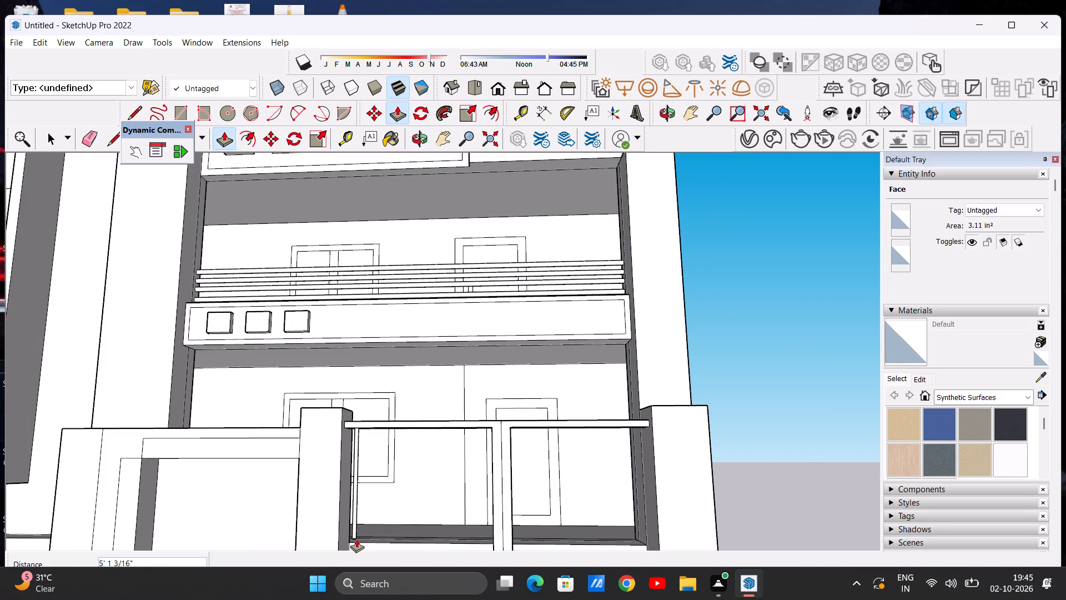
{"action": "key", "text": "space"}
Copy the circle with its face about 5' 11 1/8" along the rail's underside to the gate post end.
{"action": "middle_click_drag", "start_coordinate": [423, 494], "coordinate": [418, 326]}
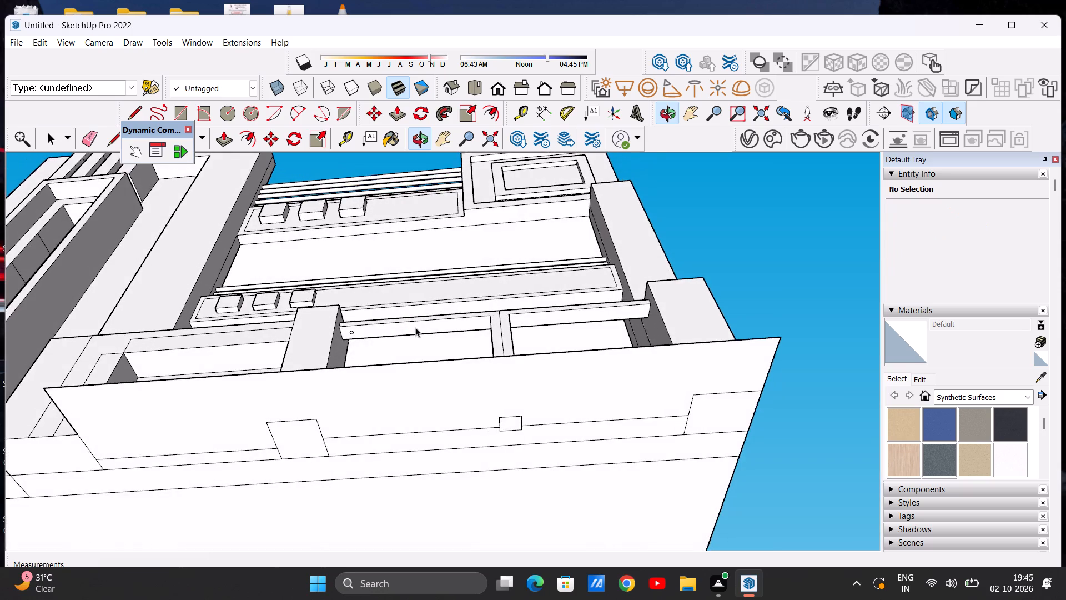
{"action": "scroll", "coordinate": [416, 374], "scroll_direction": "up", "scroll_amount": 5}
{"action": "middle_click_drag", "start_coordinate": [412, 381], "coordinate": [420, 459]}
{"action": "scroll", "coordinate": [420, 459], "scroll_direction": "up", "scroll_amount": 1}
{"action": "scroll", "coordinate": [329, 311], "scroll_direction": "up", "scroll_amount": 2}
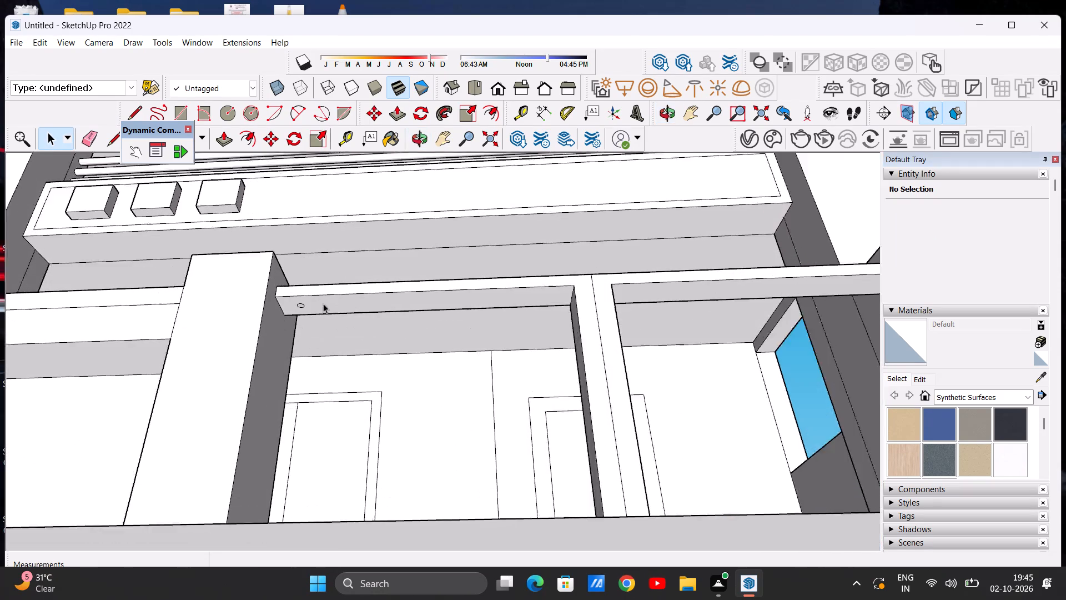
{"action": "scroll", "coordinate": [323, 303], "scroll_direction": "up", "scroll_amount": 4}
{"action": "scroll", "coordinate": [448, 311], "scroll_direction": "down", "scroll_amount": 6}
{"action": "scroll", "coordinate": [357, 313], "scroll_direction": "up", "scroll_amount": 12}
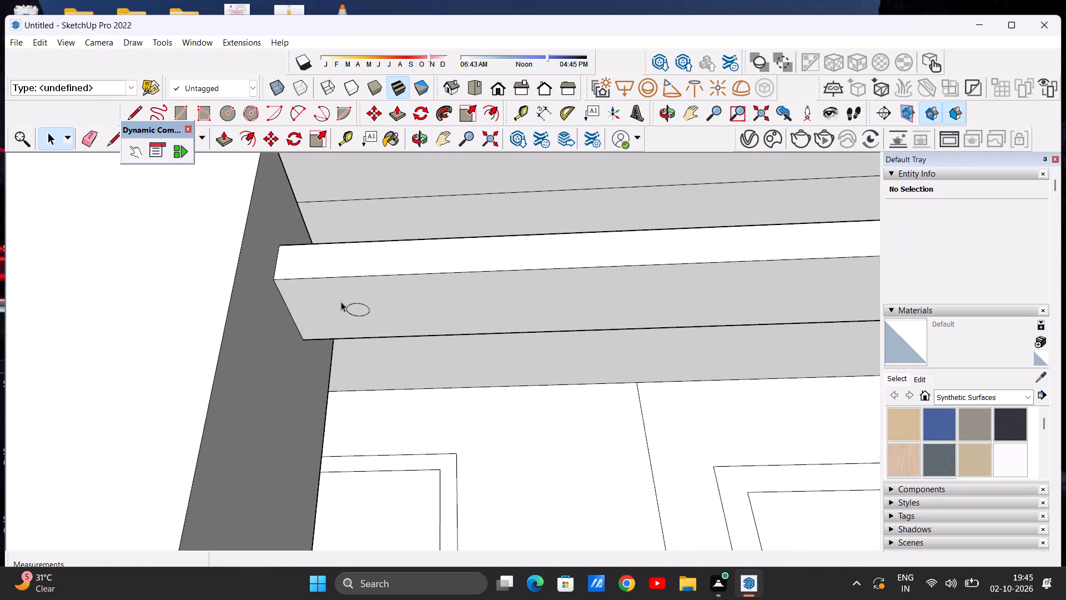
{"action": "scroll", "coordinate": [341, 302], "scroll_direction": "down", "scroll_amount": 7}
{"action": "scroll", "coordinate": [422, 318], "scroll_direction": "down", "scroll_amount": 3}
{"action": "scroll", "coordinate": [507, 297], "scroll_direction": "up", "scroll_amount": 5}
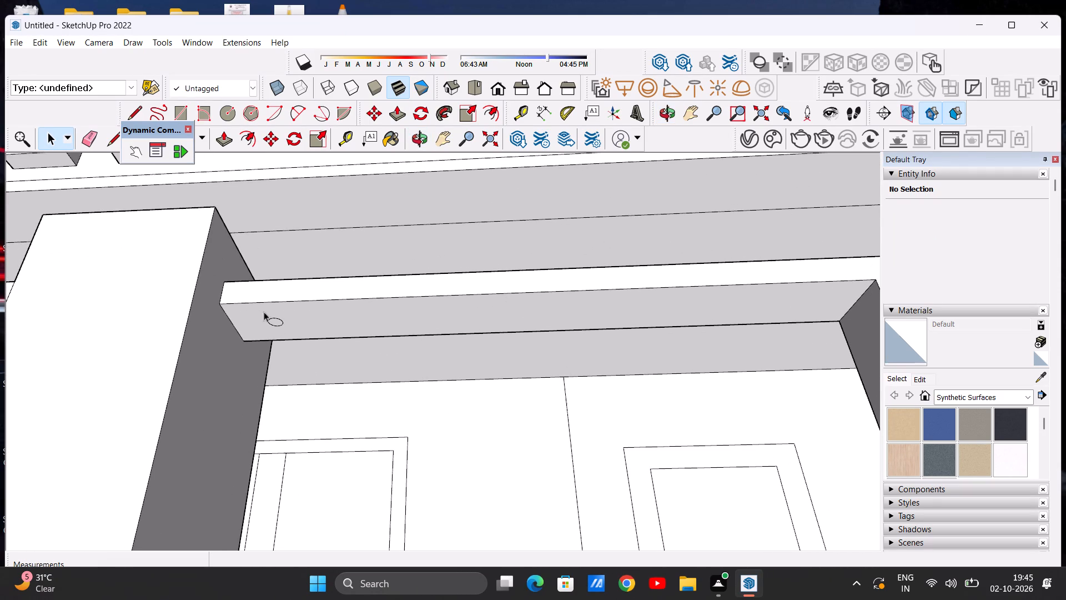
{"action": "scroll", "coordinate": [269, 324], "scroll_direction": "up", "scroll_amount": 17}
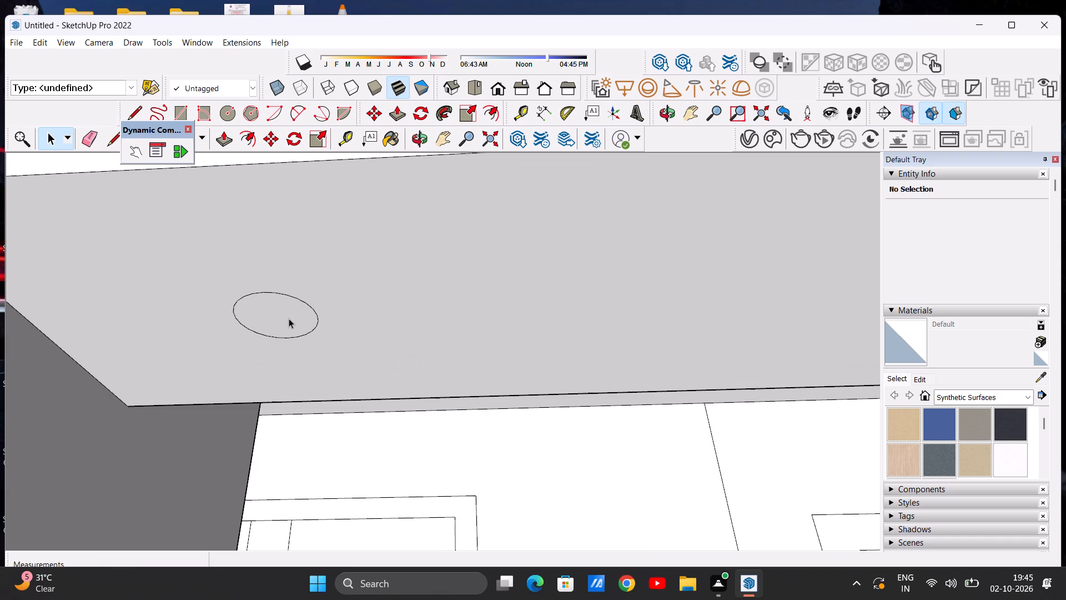
{"action": "double_click", "coordinate": [289, 318]}
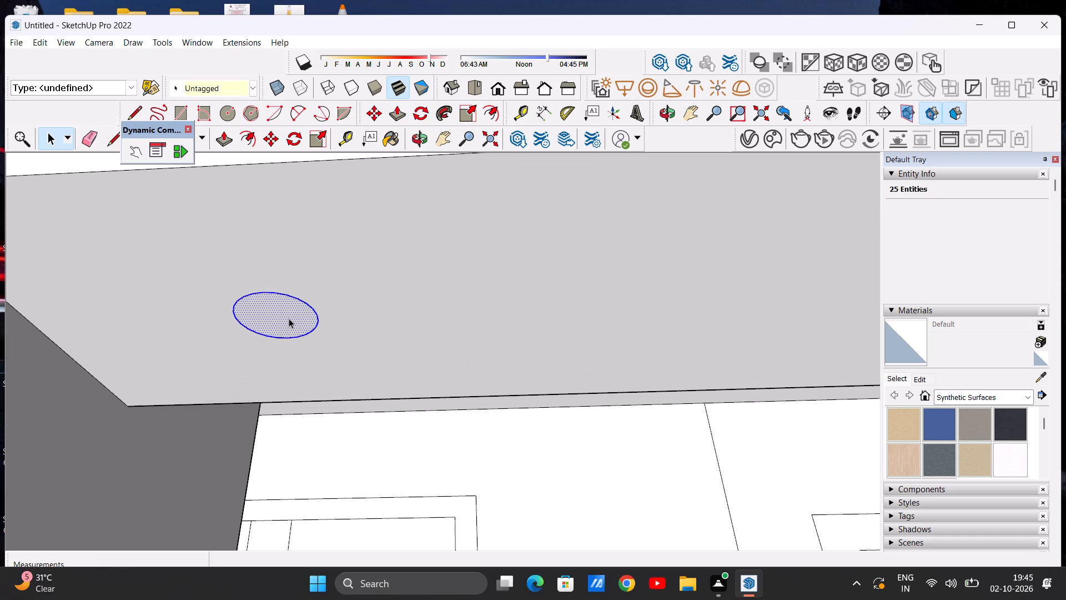
{"action": "key", "text": "m"}
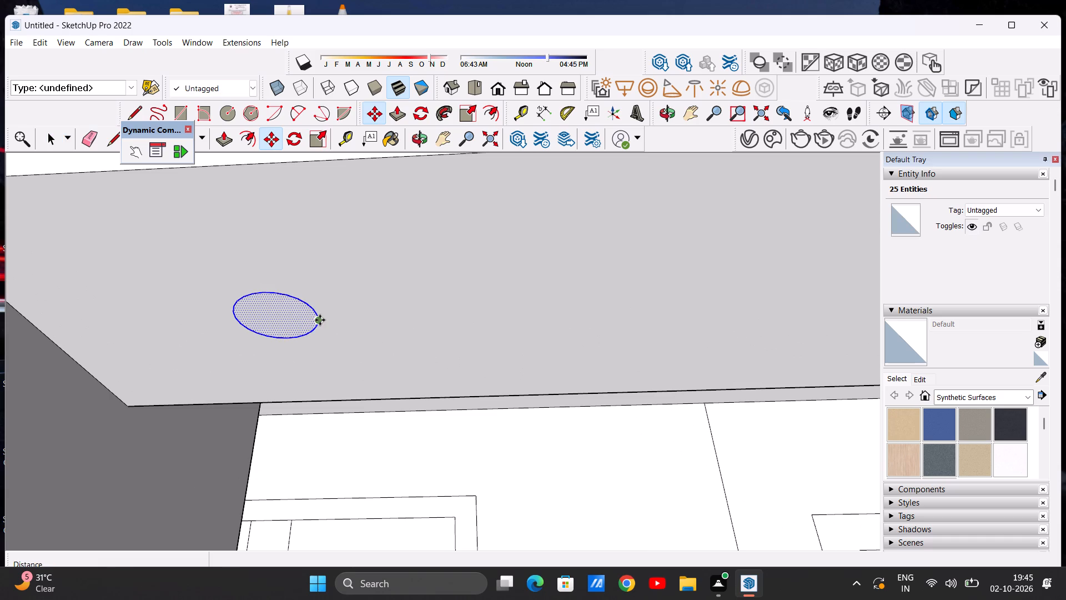
{"action": "left_click", "coordinate": [320, 320]}
{"action": "scroll", "coordinate": [420, 322], "scroll_direction": "down", "scroll_amount": 2}
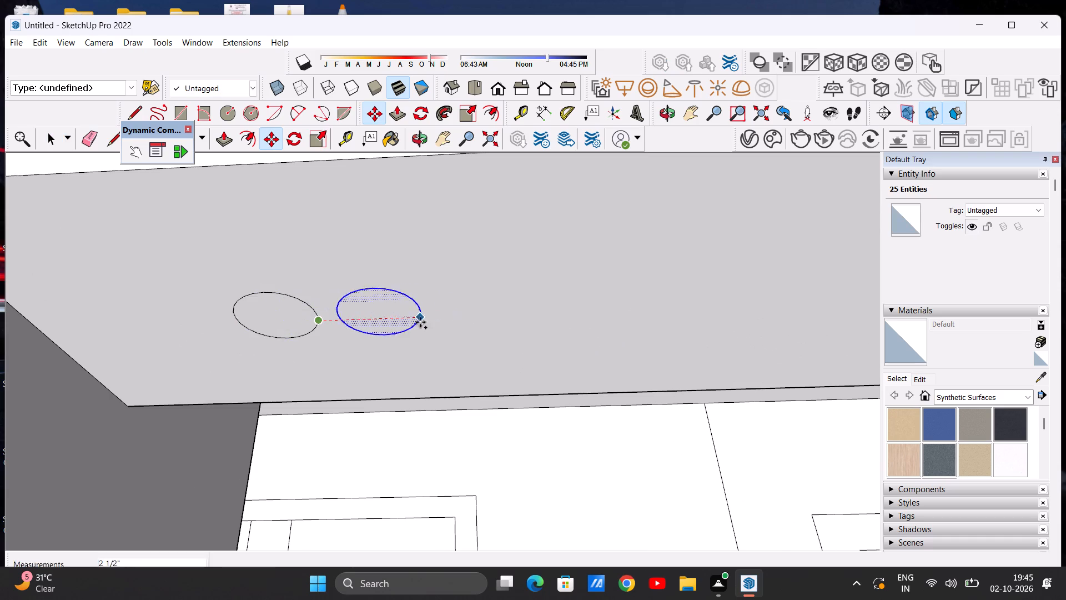
{"action": "scroll", "coordinate": [420, 322], "scroll_direction": "down", "scroll_amount": 15}
{"action": "scroll", "coordinate": [501, 337], "scroll_direction": "down", "scroll_amount": 7}
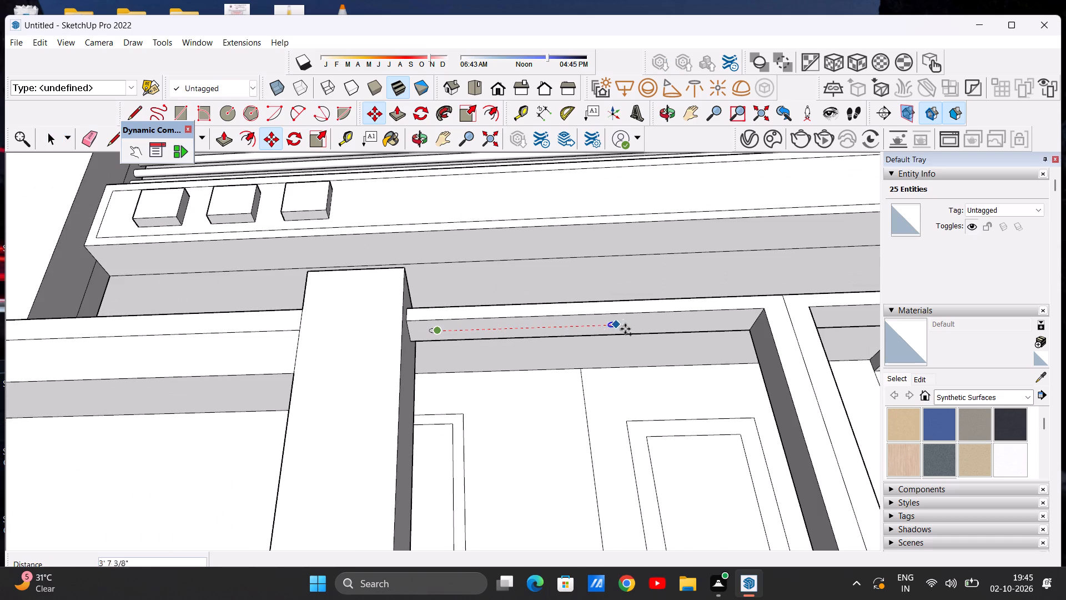
{"action": "scroll", "coordinate": [731, 326], "scroll_direction": "up", "scroll_amount": 6}
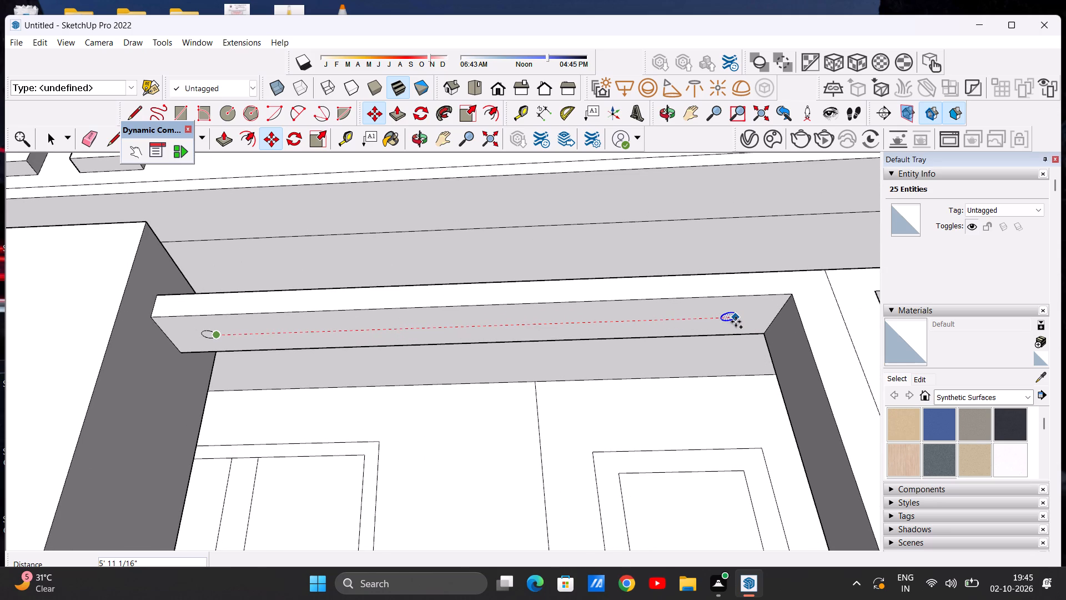
{"action": "left_click", "coordinate": [736, 322]}
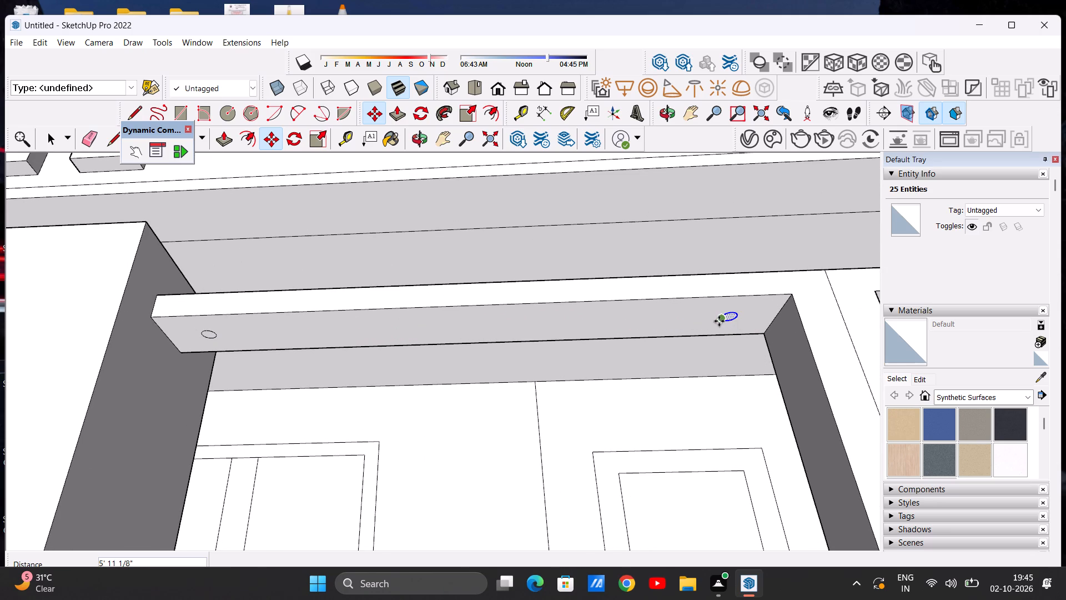
Place three more circle copies inward from alternating rail ends, with moves of about 5' 4 5/16", 4' 9 9/16" and 4' 1 11/16".
{"action": "left_click", "coordinate": [719, 321]}
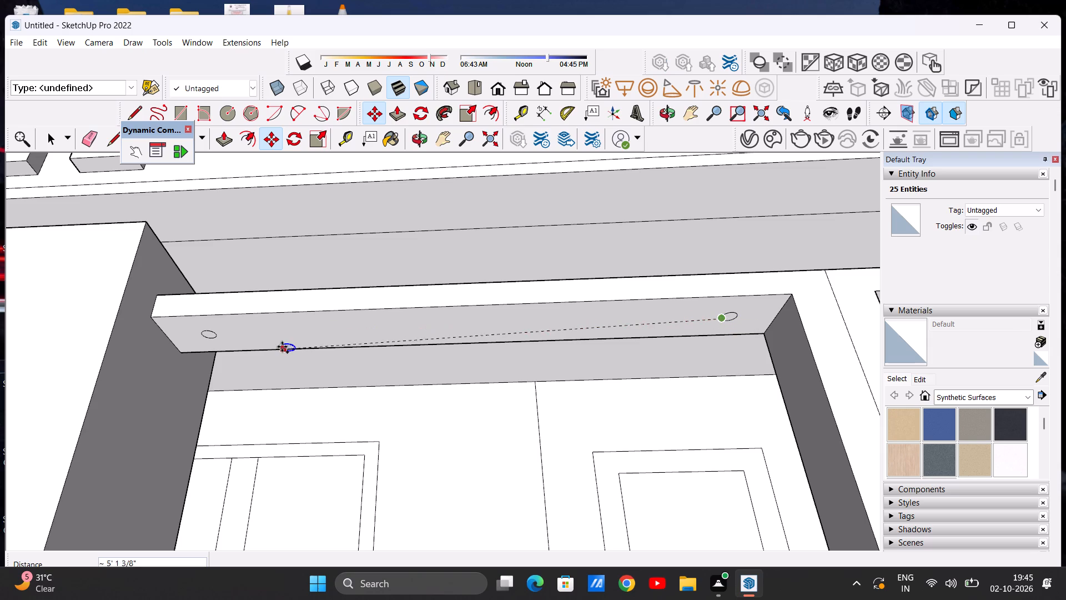
{"action": "left_click", "coordinate": [252, 337]}
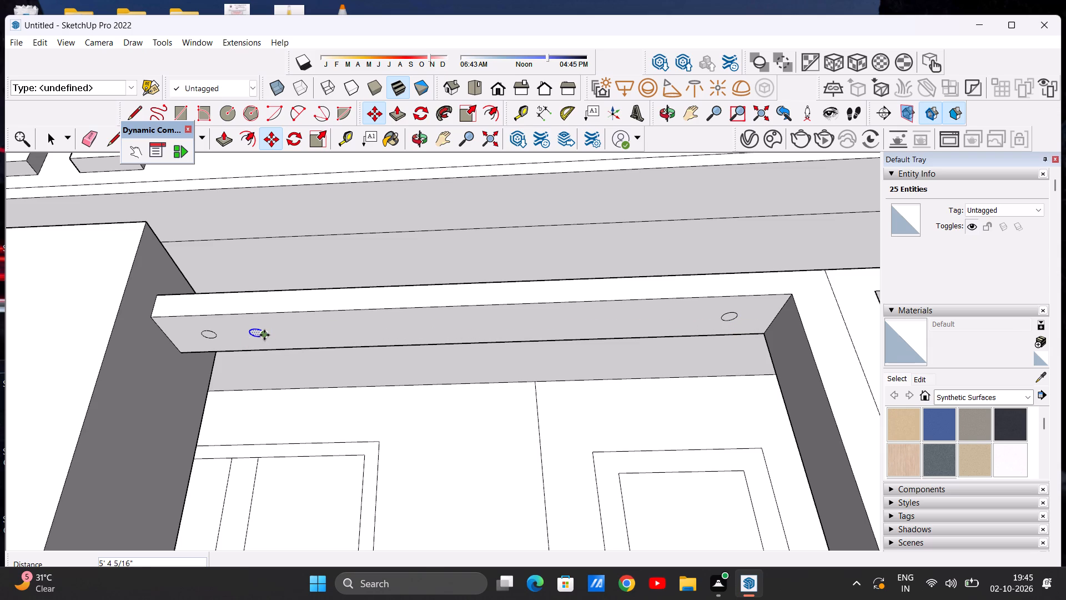
{"action": "left_click", "coordinate": [264, 335]}
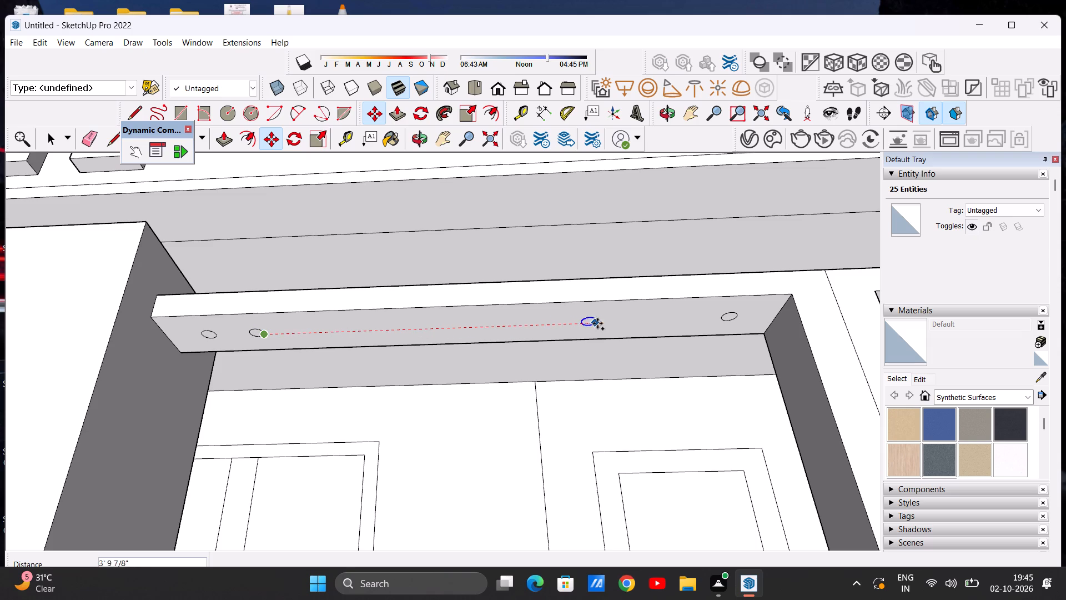
{"action": "left_click", "coordinate": [683, 317]}
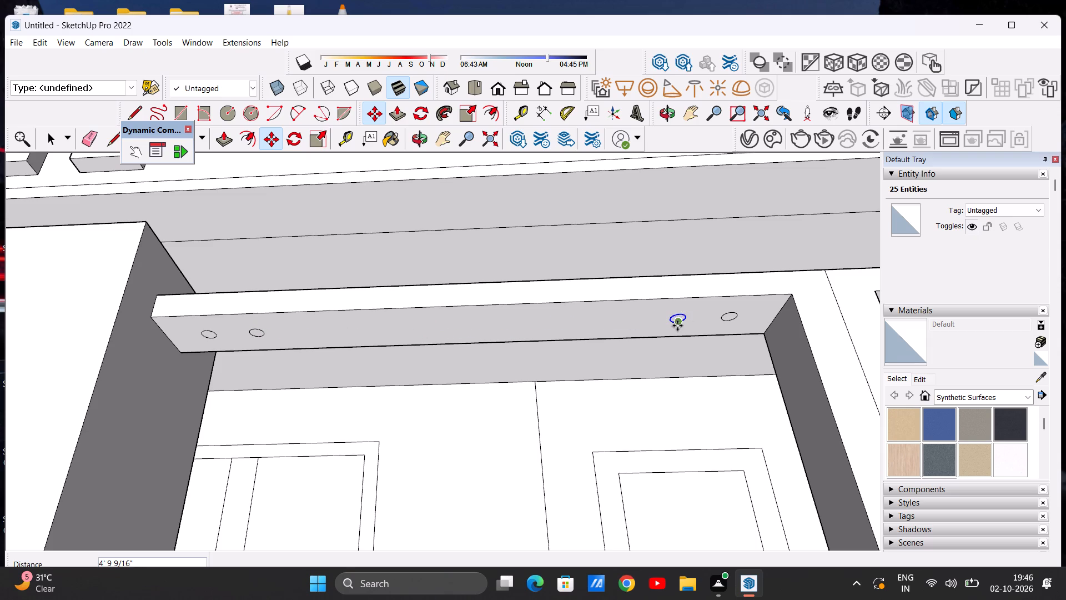
{"action": "left_click", "coordinate": [677, 326]}
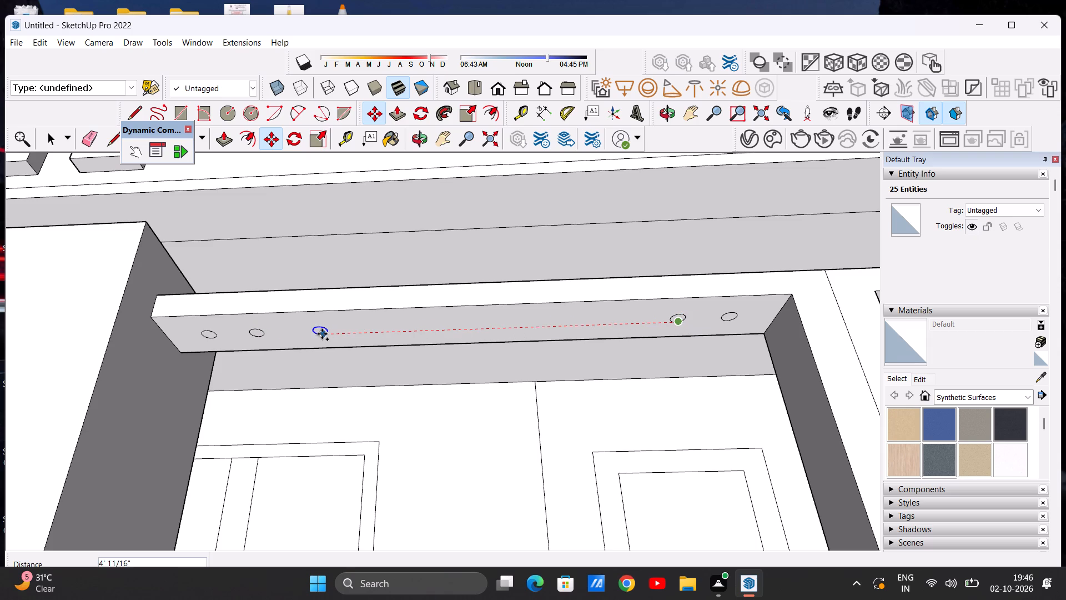
{"action": "left_click", "coordinate": [316, 333]}
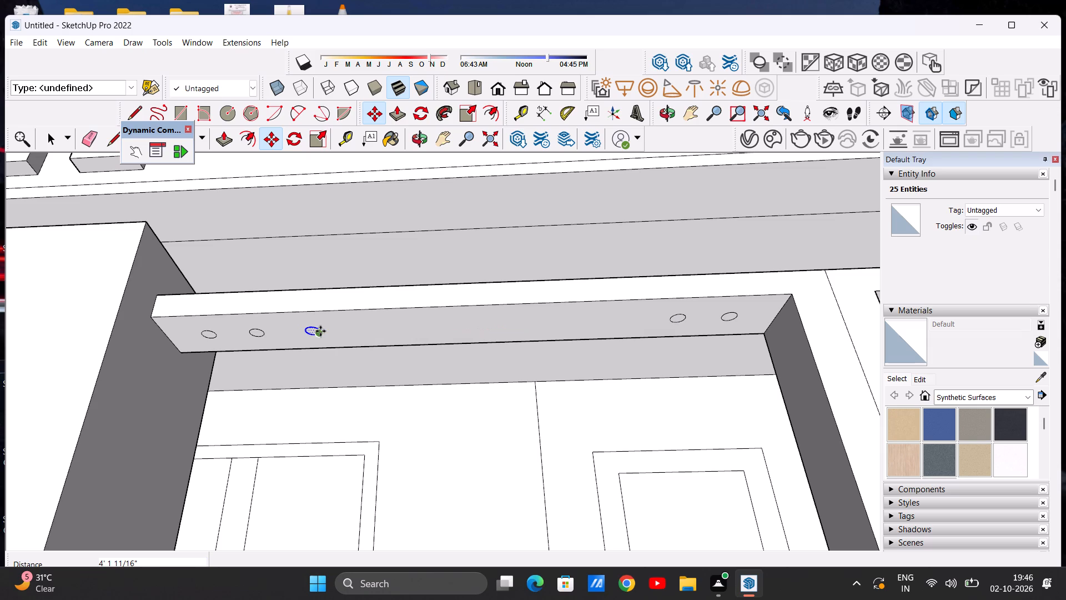
Add three more circle copies on the rail's underside, working inward from alternating ends, with moves of about 3' 6 7/16", 2' 11 1/4" and 2' 3".
{"action": "left_click", "coordinate": [320, 331]}
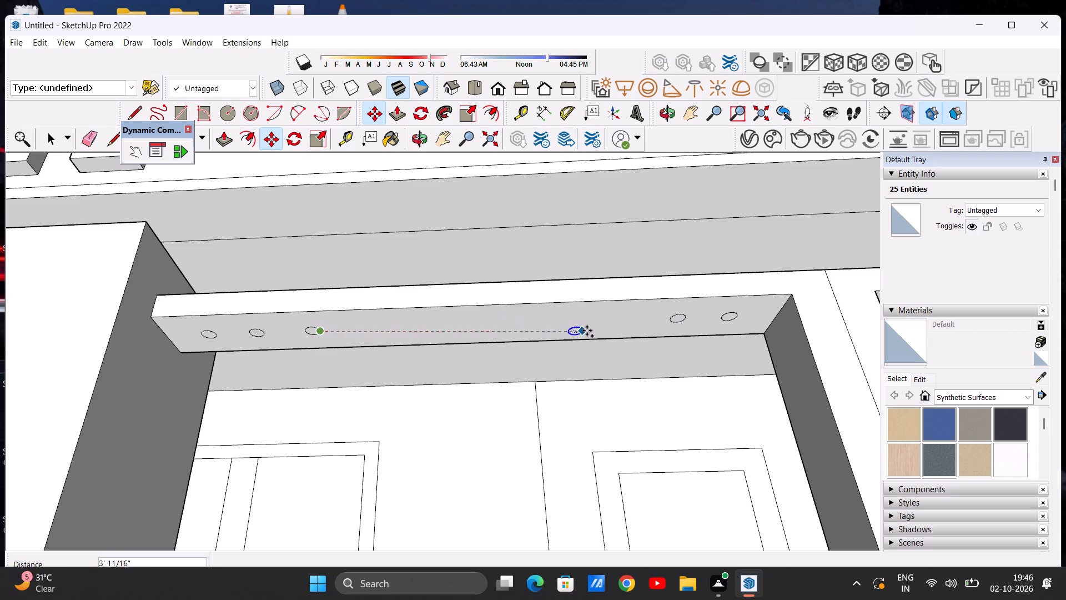
{"action": "left_click", "coordinate": [630, 323]}
{"action": "left_click", "coordinate": [630, 323]}
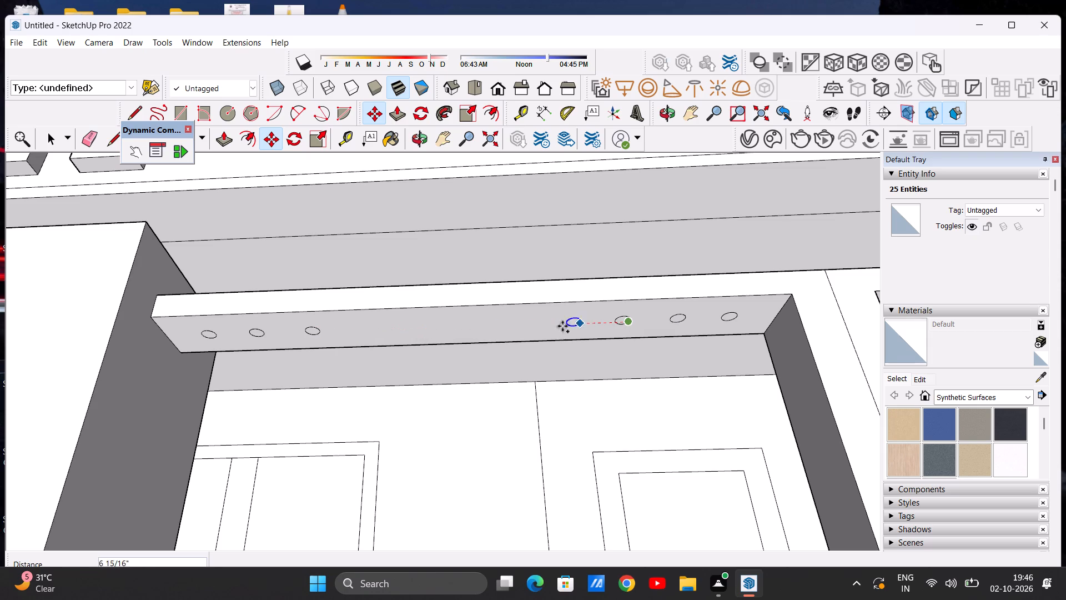
{"action": "left_click", "coordinate": [370, 334]}
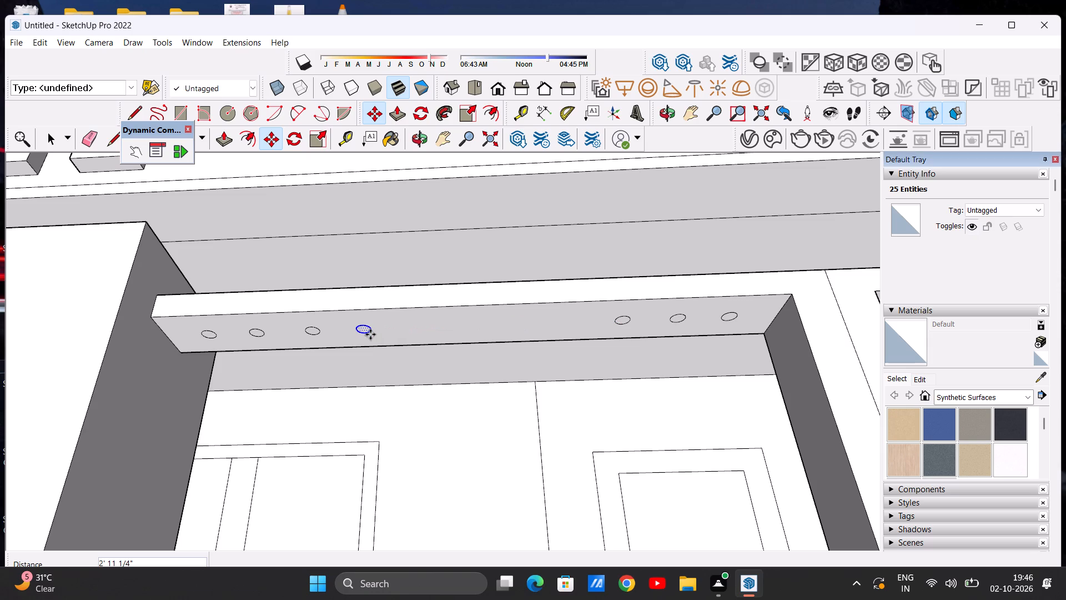
{"action": "left_click", "coordinate": [370, 334]}
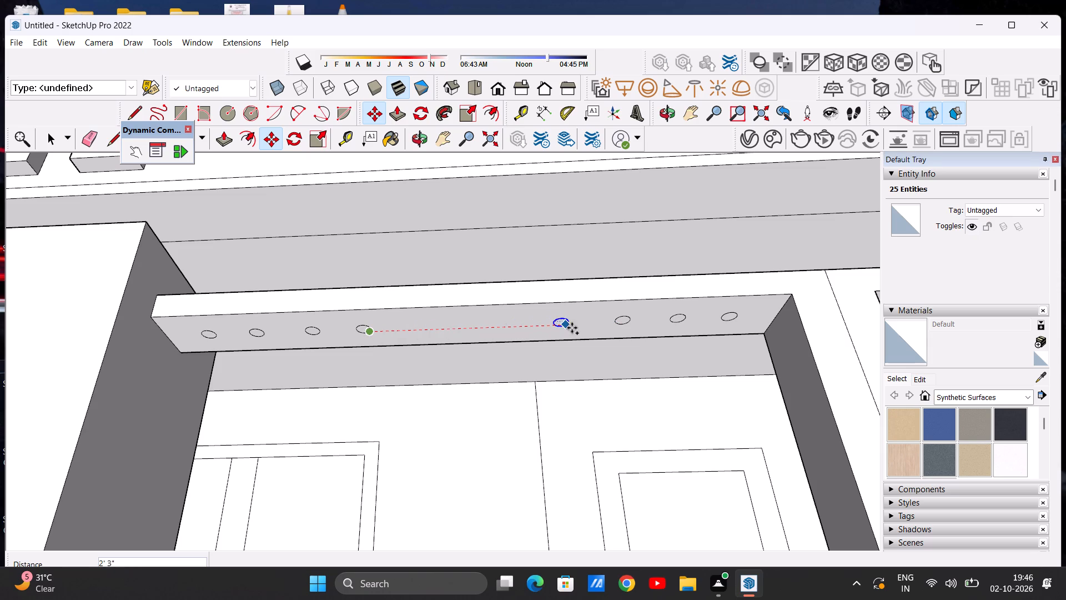
{"action": "left_click", "coordinate": [572, 327]}
Fill the middle gap of the first rail's underside with two more circle copies, moving the first about 1' 6 9/16".
{"action": "left_click", "coordinate": [572, 327]}
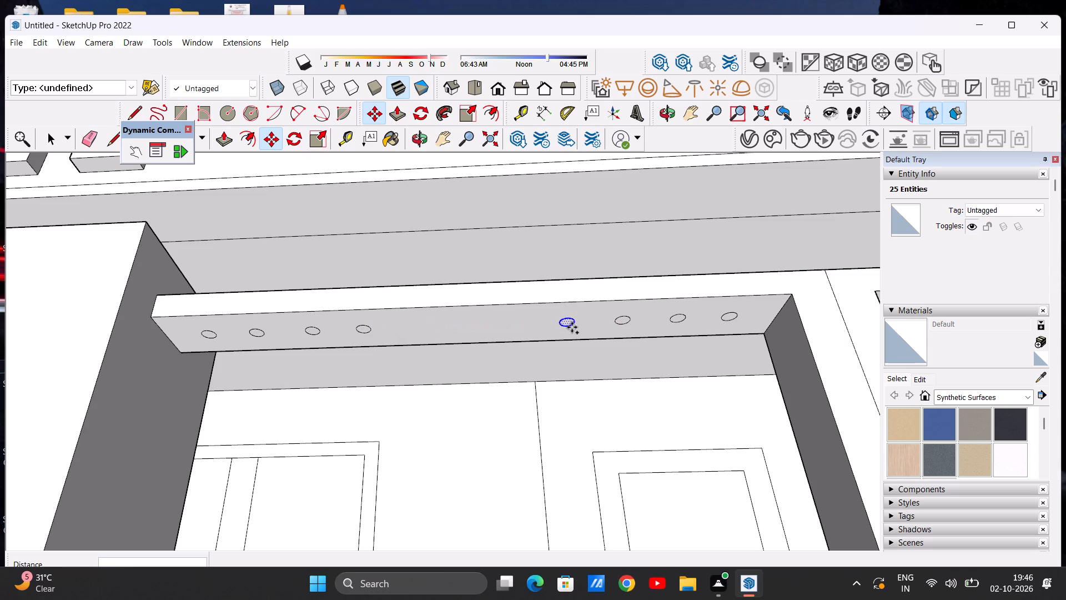
{"action": "left_click", "coordinate": [434, 329]}
{"action": "left_click", "coordinate": [433, 329]}
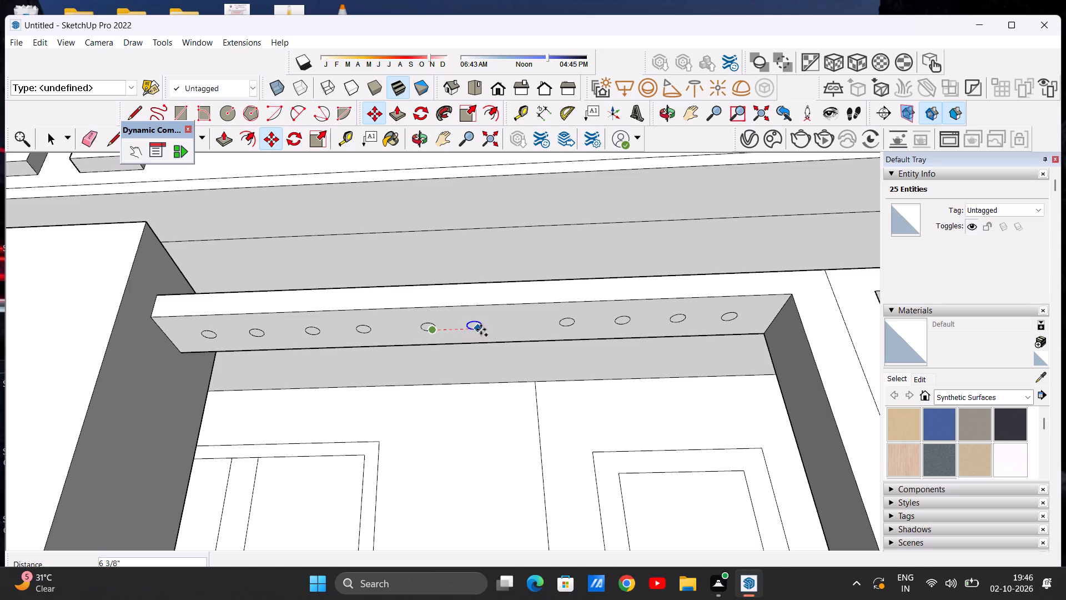
{"action": "left_click", "coordinate": [499, 329]}
{"action": "key", "text": "space"}
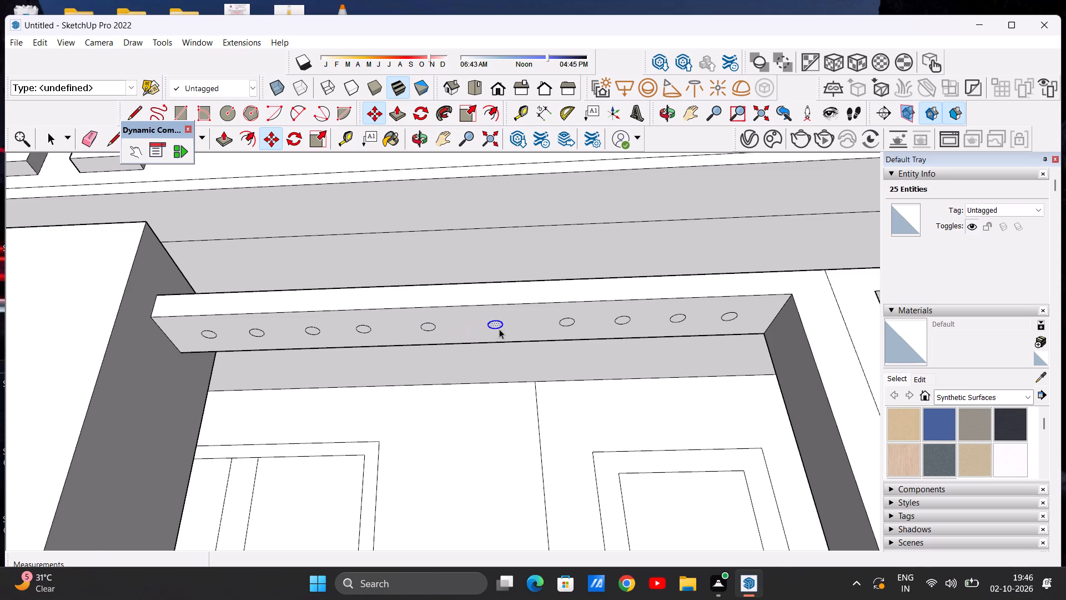
{"action": "scroll", "coordinate": [484, 349], "scroll_direction": "down", "scroll_amount": 12}
{"action": "left_click", "coordinate": [748, 276]}
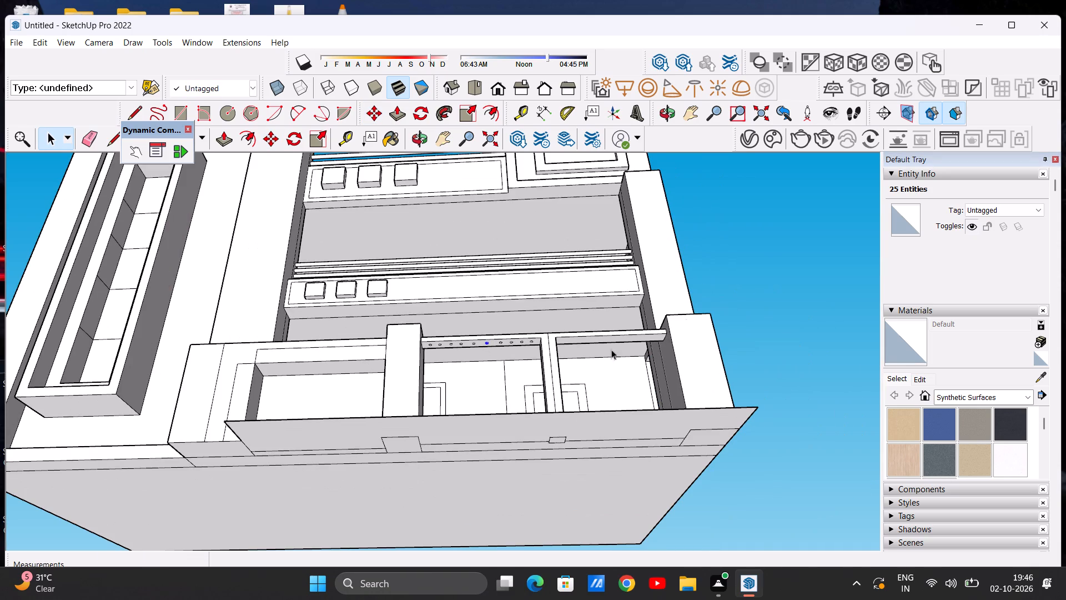
Copy the circle nearest the gate post about 1' 10 11/16" past the post onto the underside of the second top rail.
{"action": "scroll", "coordinate": [589, 347], "scroll_direction": "up", "scroll_amount": 6}
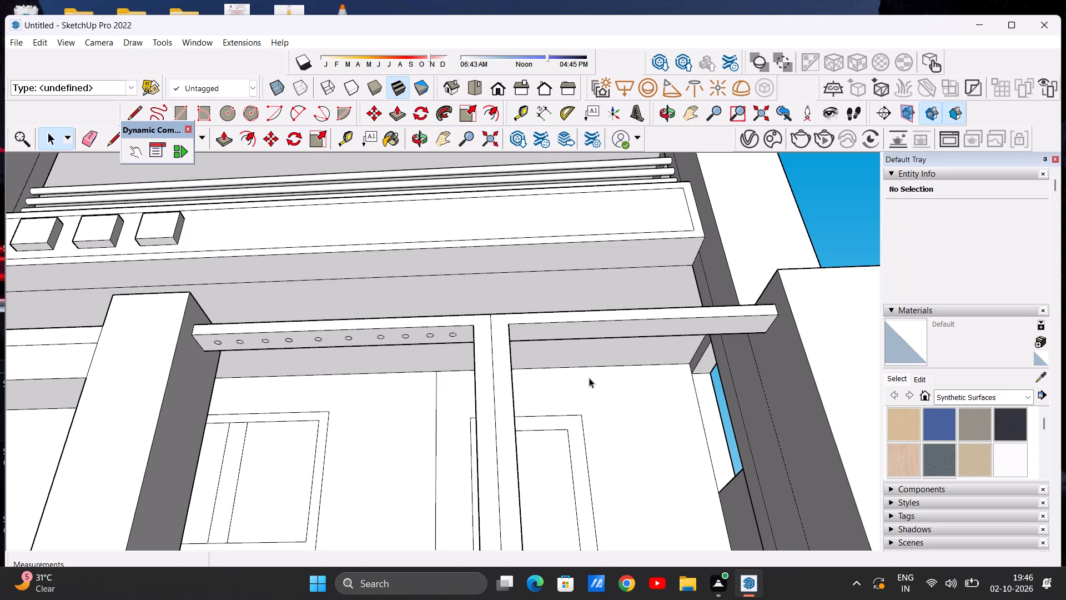
{"action": "scroll", "coordinate": [586, 385], "scroll_direction": "down", "scroll_amount": 2}
{"action": "scroll", "coordinate": [455, 377], "scroll_direction": "up", "scroll_amount": 8}
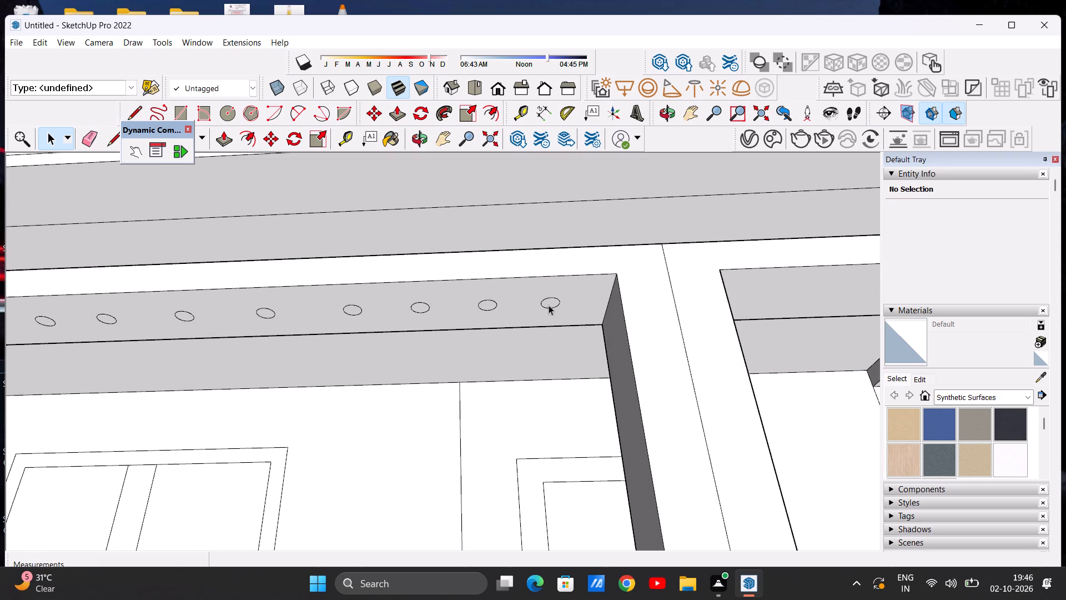
{"action": "double_click", "coordinate": [549, 304]}
{"action": "key", "text": "m"}
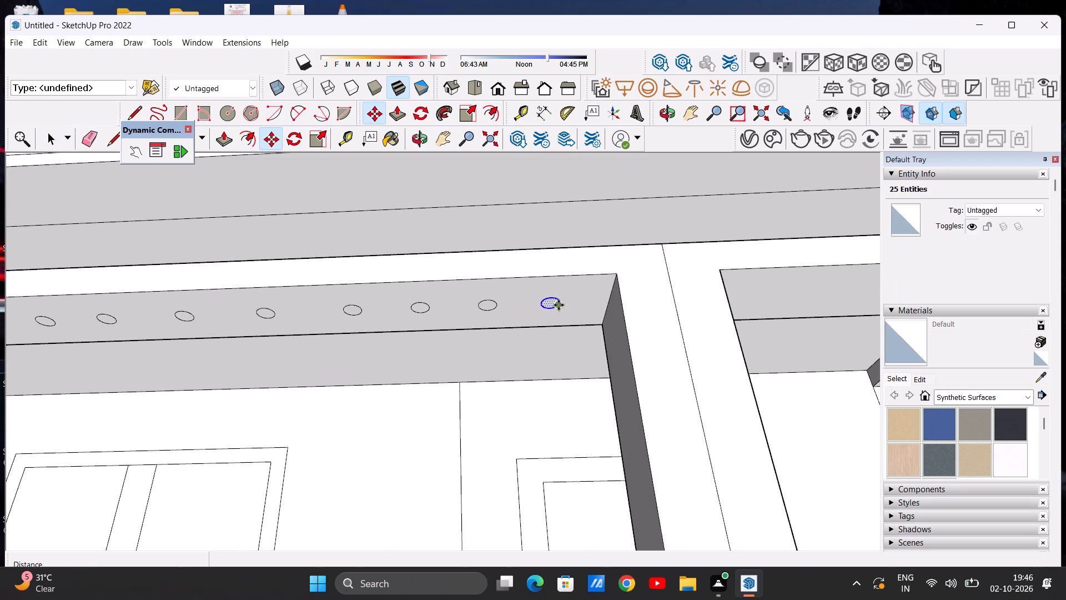
{"action": "left_click", "coordinate": [559, 305]}
{"action": "scroll", "coordinate": [575, 308], "scroll_direction": "down", "scroll_amount": 6}
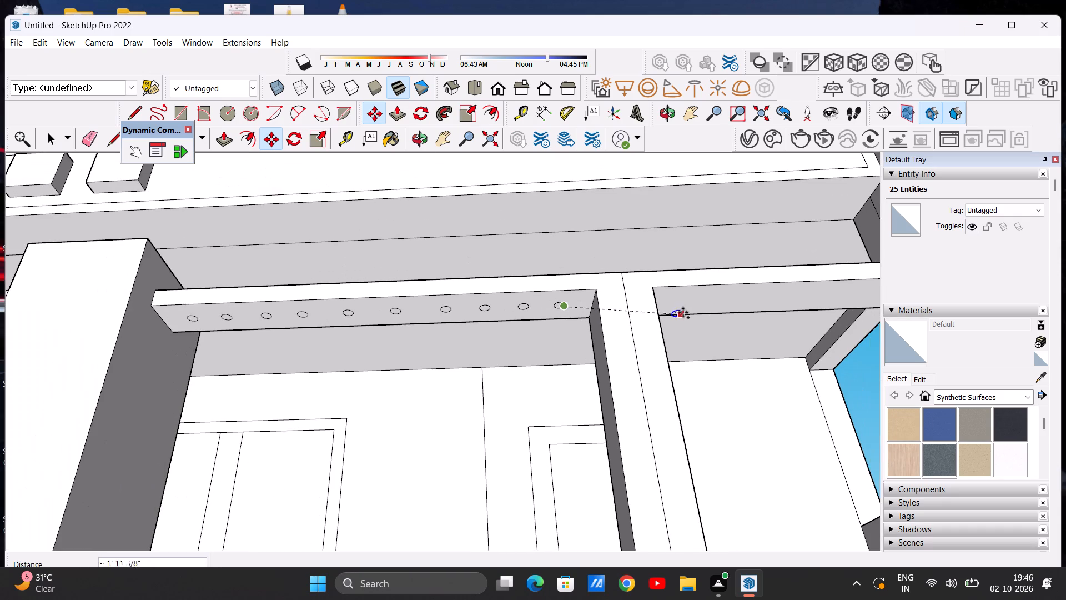
{"action": "scroll", "coordinate": [693, 303], "scroll_direction": "up", "scroll_amount": 6}
{"action": "middle_click_drag", "start_coordinate": [687, 301], "coordinate": [619, 319]}
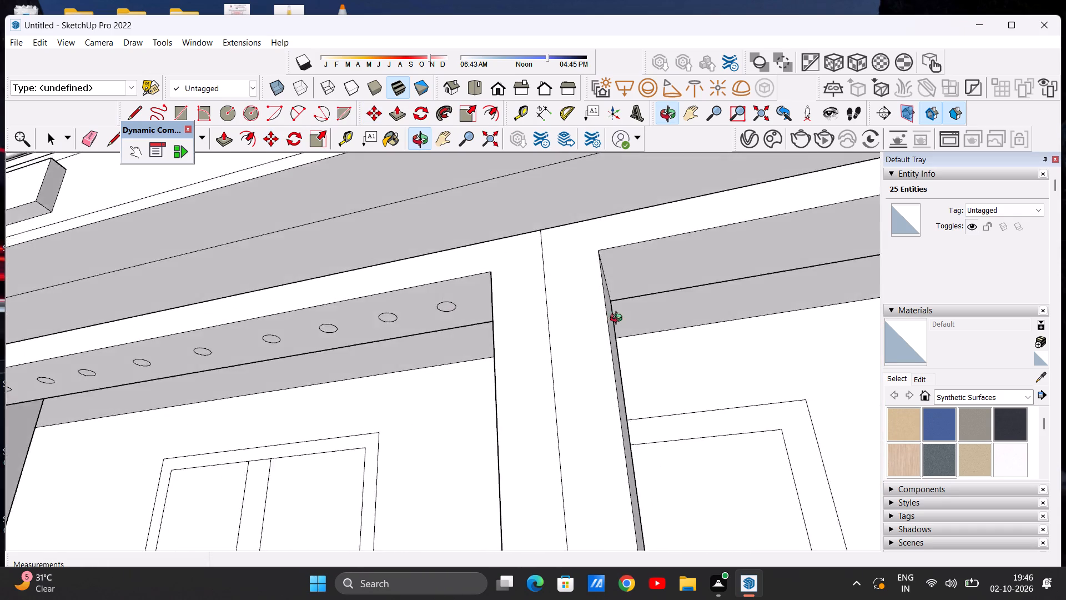
{"action": "middle_click_drag", "start_coordinate": [619, 319], "coordinate": [640, 321]}
{"action": "scroll", "coordinate": [552, 322], "scroll_direction": "down", "scroll_amount": 13}
{"action": "scroll", "coordinate": [599, 307], "scroll_direction": "up", "scroll_amount": 6}
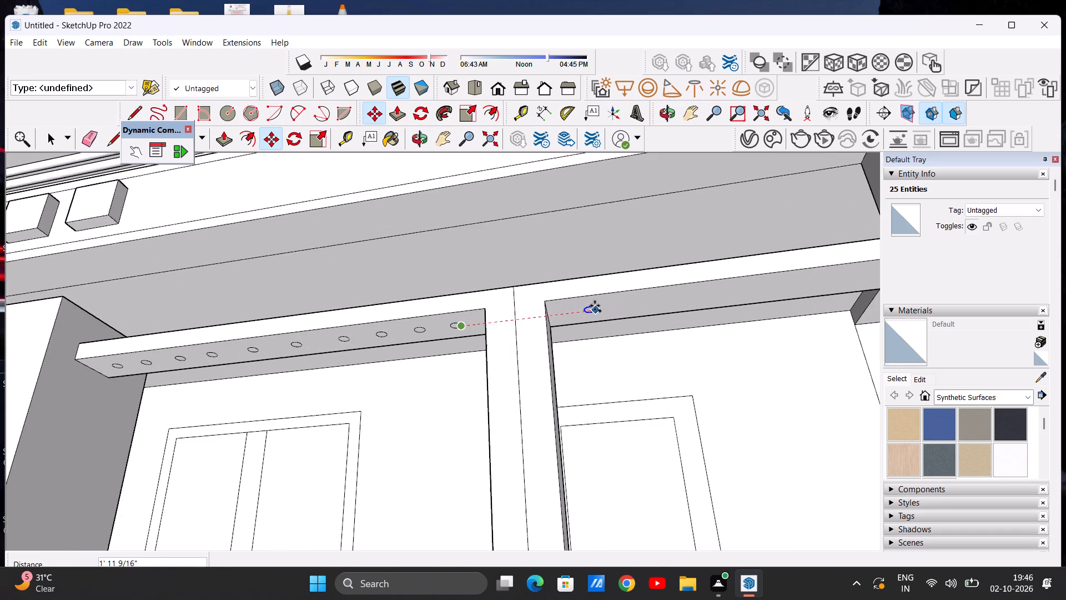
{"action": "scroll", "coordinate": [595, 306], "scroll_direction": "up", "scroll_amount": 5}
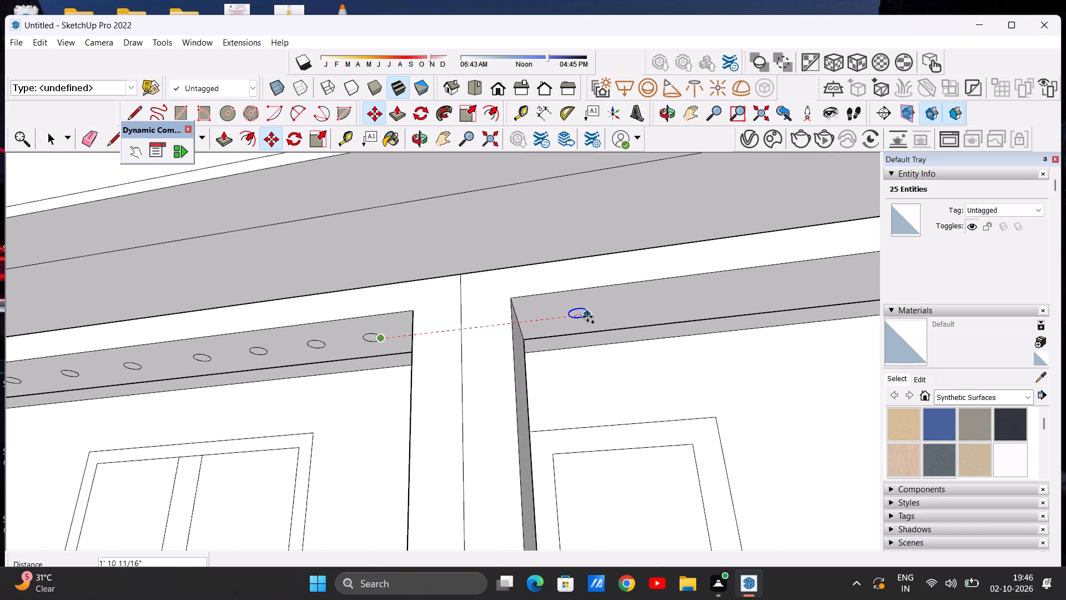
{"action": "left_click", "coordinate": [587, 317]}
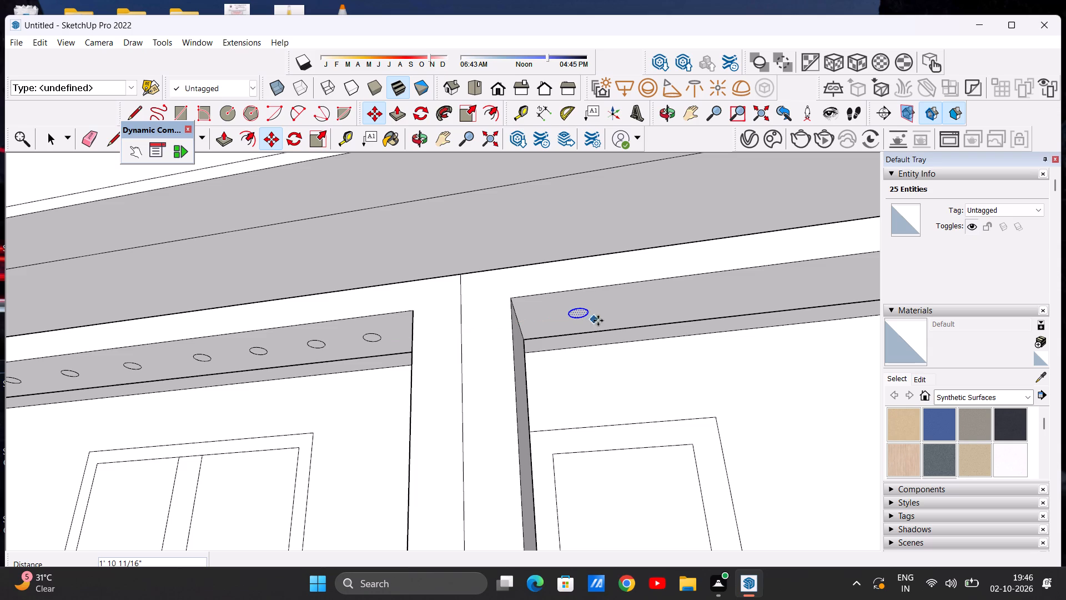
Copy the second rail's circle about 5' 2 15/16" along its underside to the far pillar end.
{"action": "scroll", "coordinate": [492, 321], "scroll_direction": "down", "scroll_amount": 13}
{"action": "middle_click_drag", "start_coordinate": [562, 367], "coordinate": [606, 325]}
{"action": "scroll", "coordinate": [633, 282], "scroll_direction": "up", "scroll_amount": 7}
{"action": "scroll", "coordinate": [517, 312], "scroll_direction": "up", "scroll_amount": 5}
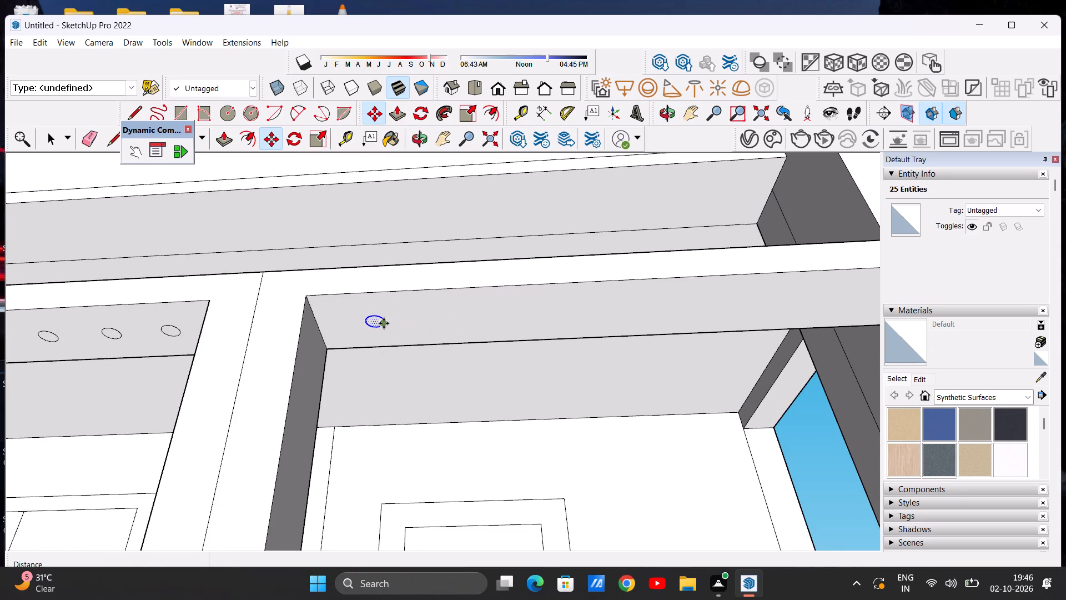
{"action": "left_click", "coordinate": [384, 323]}
{"action": "scroll", "coordinate": [517, 323], "scroll_direction": "down", "scroll_amount": 11}
{"action": "scroll", "coordinate": [661, 310], "scroll_direction": "up", "scroll_amount": 9}
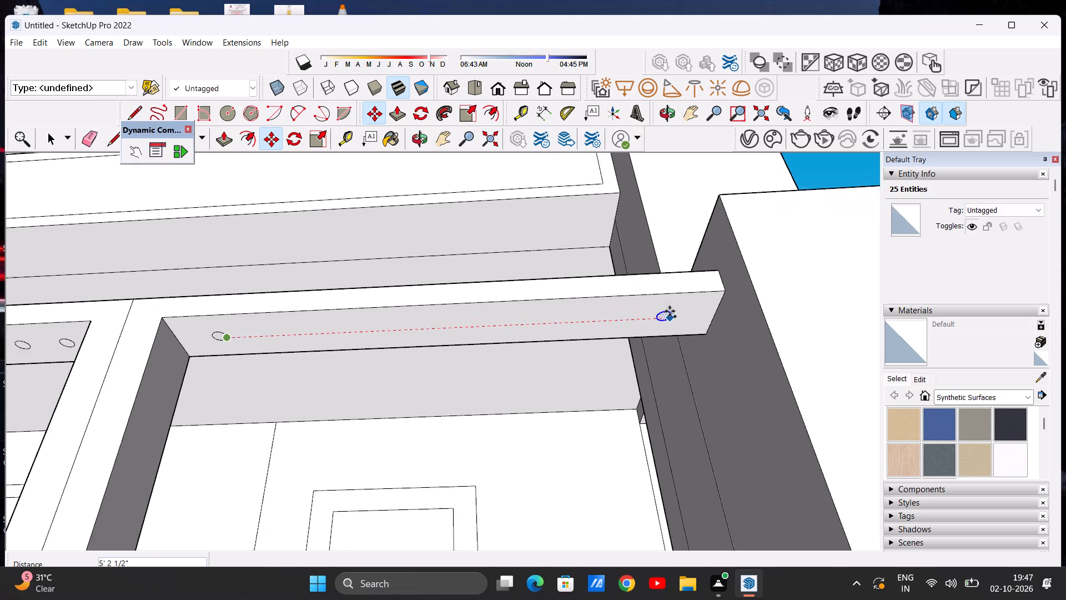
{"action": "left_click", "coordinate": [673, 311]}
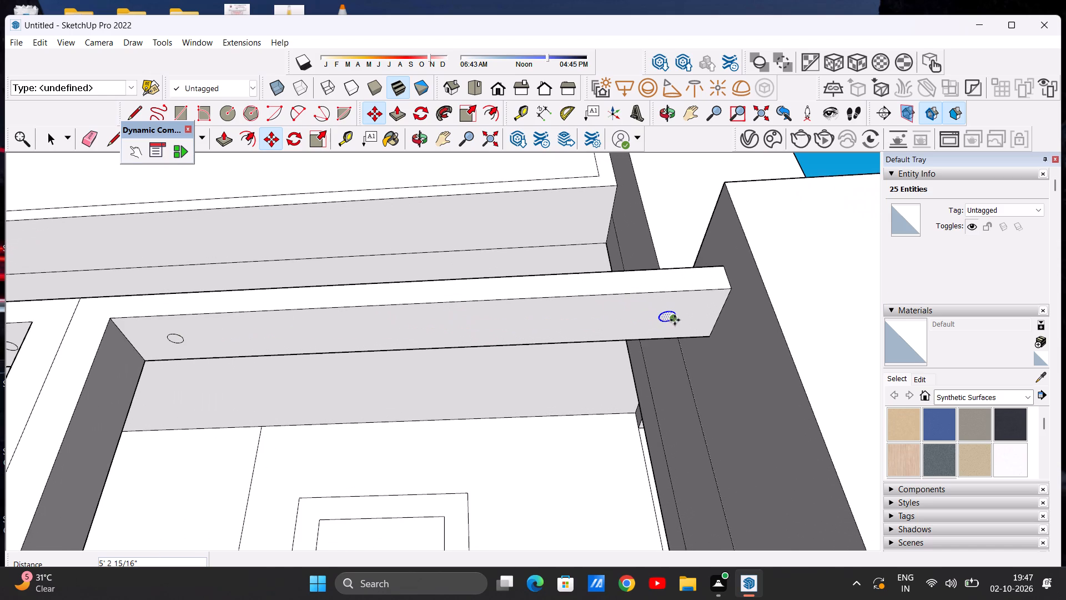
Place three more circle copies inward from alternating ends of the second rail, with moves of about 4' 8 9/16", 4' 1 3/8" and 3' 6 1/16".
{"action": "left_click", "coordinate": [675, 320]}
{"action": "scroll", "coordinate": [564, 317], "scroll_direction": "down", "scroll_amount": 7}
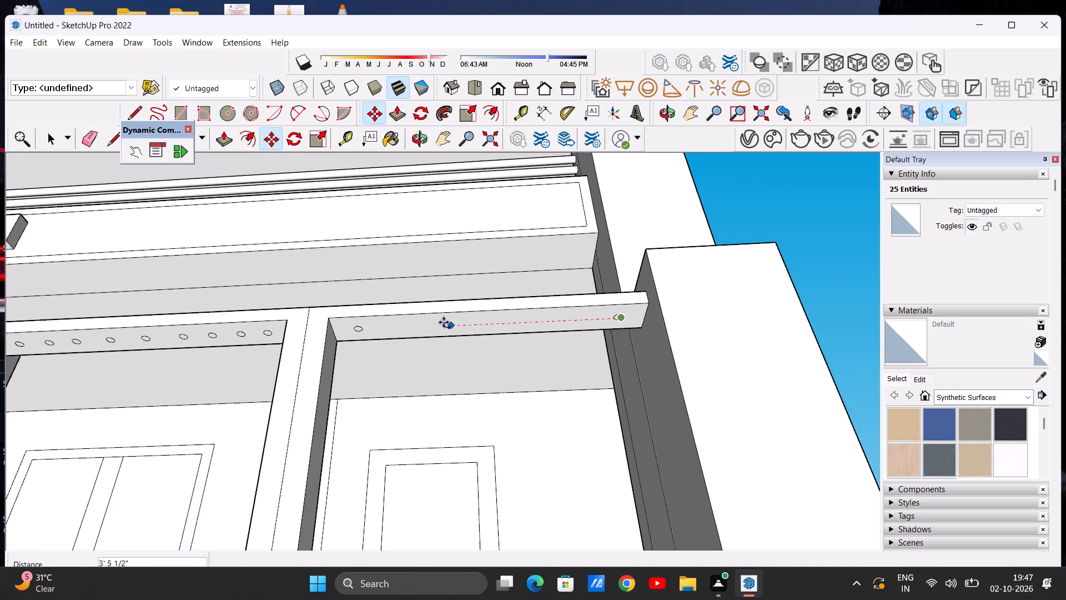
{"action": "scroll", "coordinate": [395, 323], "scroll_direction": "up", "scroll_amount": 5}
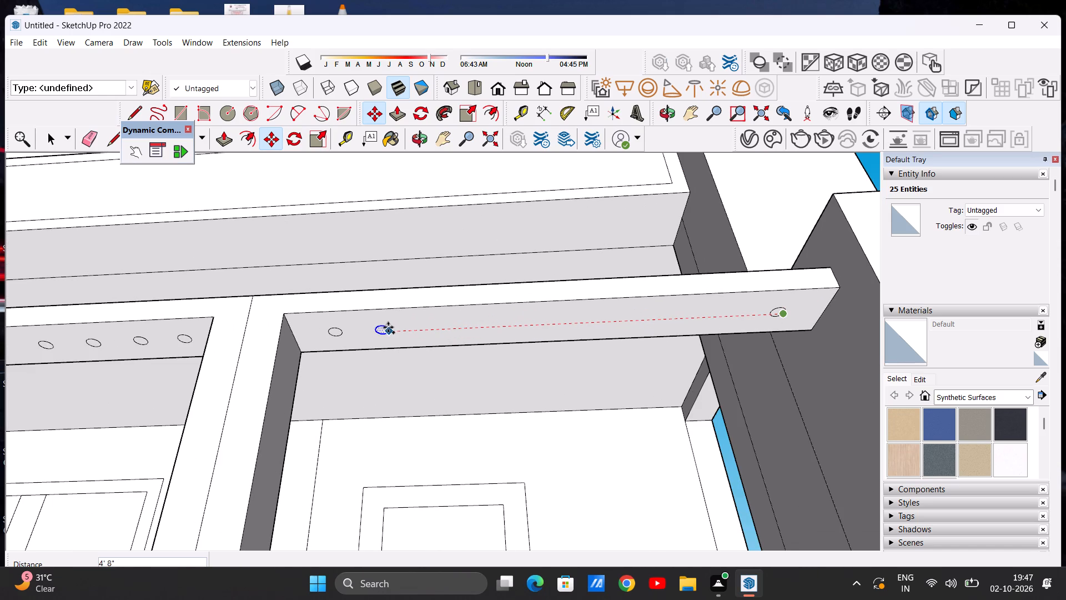
{"action": "left_click", "coordinate": [385, 326]}
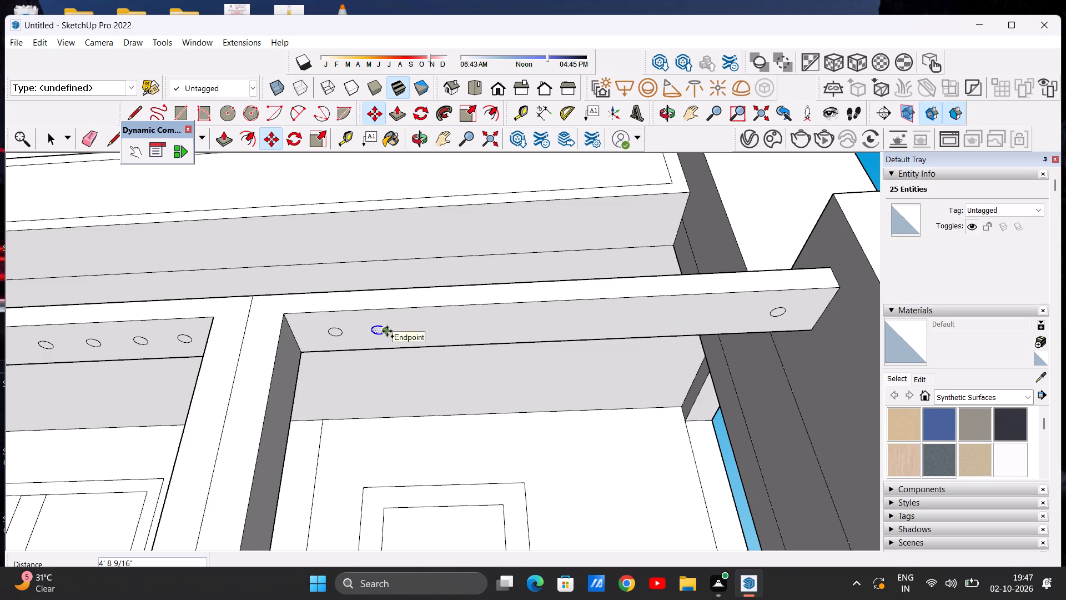
{"action": "left_click", "coordinate": [387, 331]}
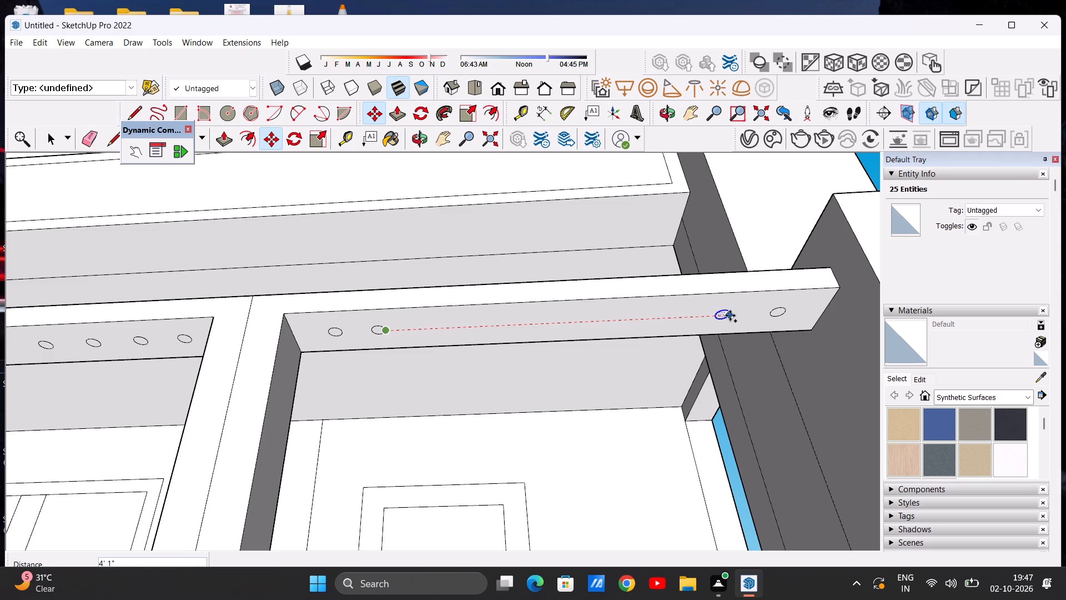
{"action": "left_click", "coordinate": [732, 315]}
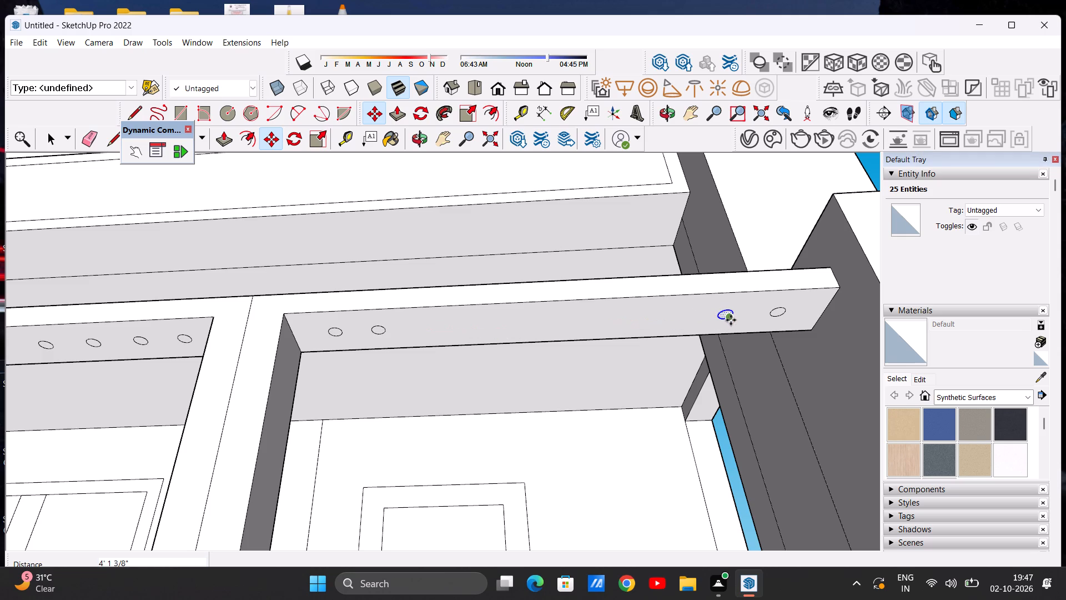
{"action": "left_click", "coordinate": [731, 320]}
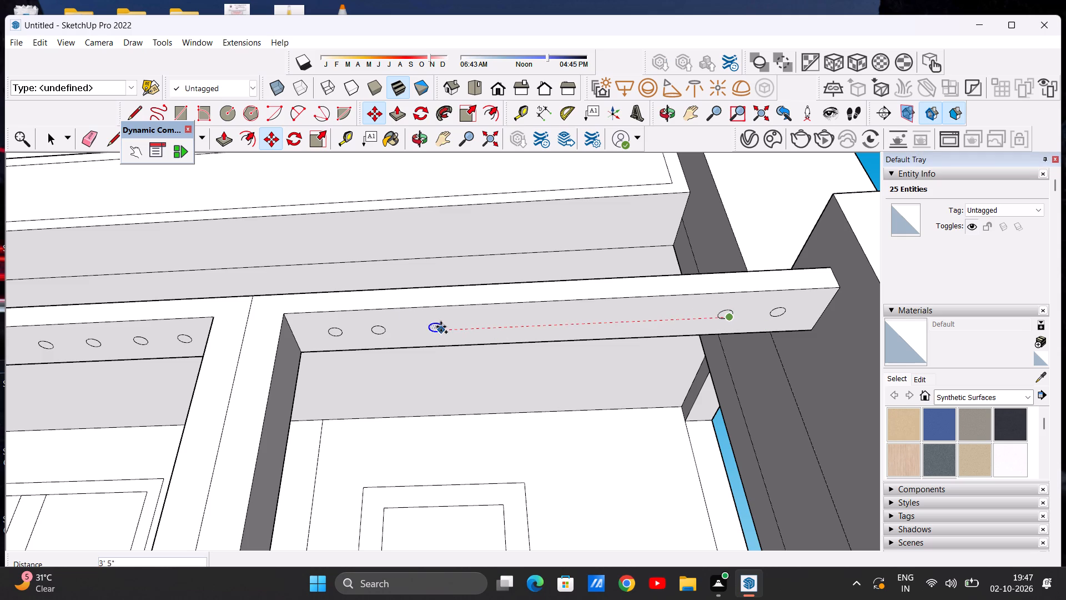
{"action": "left_click", "coordinate": [434, 326]}
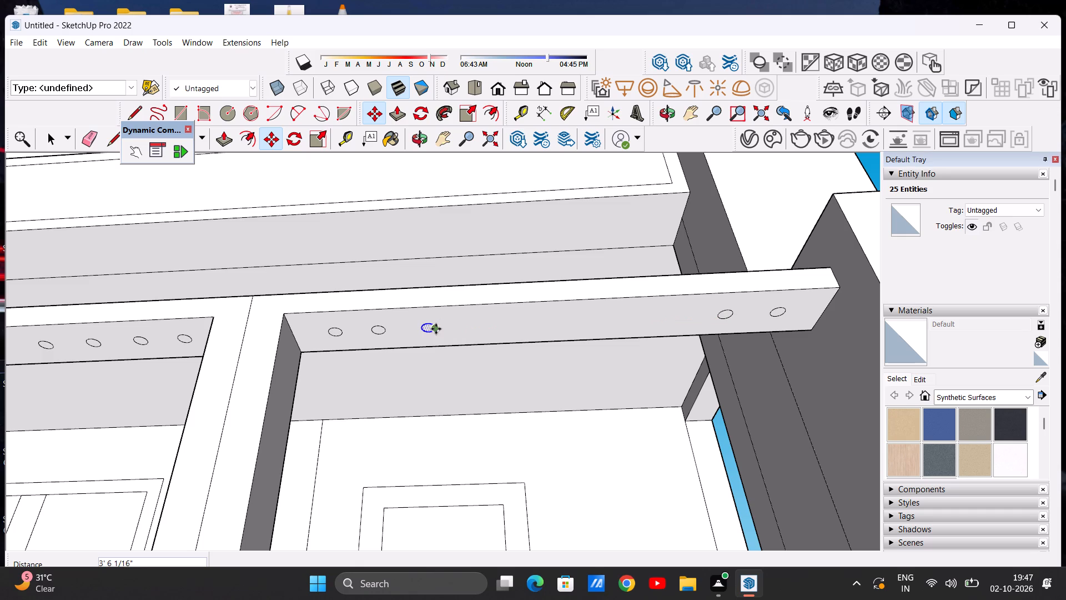
Fill the second rail's middle with four more circle copies, with moves of about 2' 10 5/16", 2' 2 7/16", 1' 4 1/4" and 9 5/16".
{"action": "left_click", "coordinate": [436, 329]}
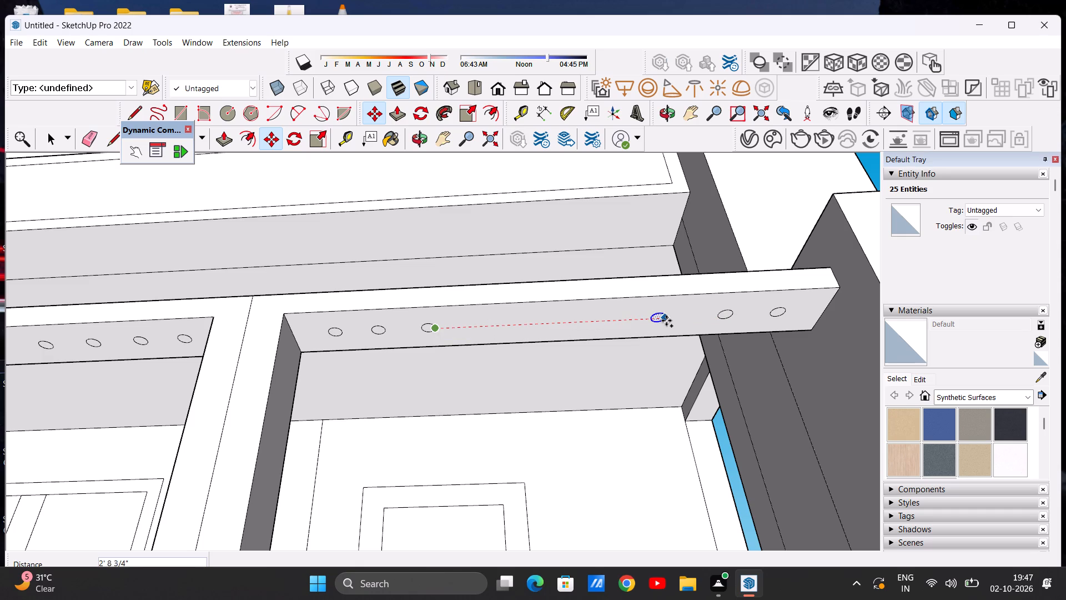
{"action": "left_click", "coordinate": [676, 317]}
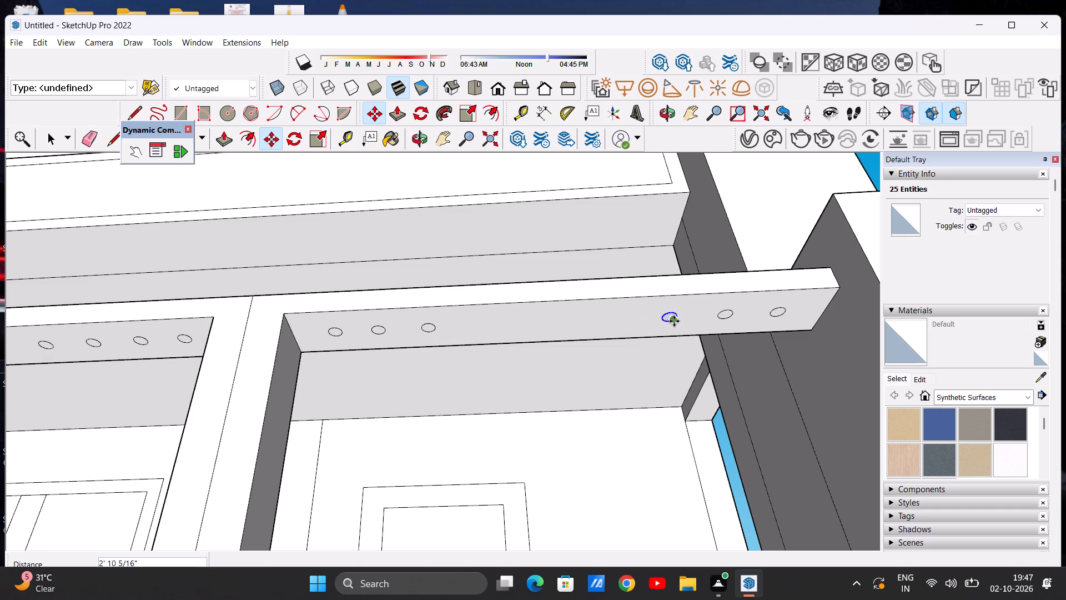
{"action": "left_click", "coordinate": [674, 321]}
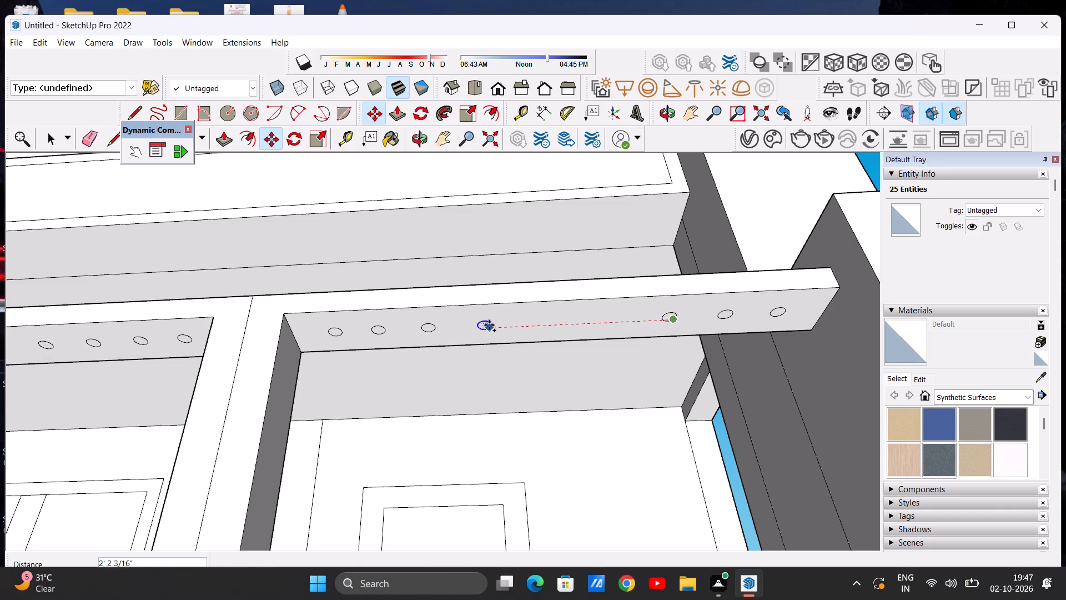
{"action": "left_click", "coordinate": [487, 324]}
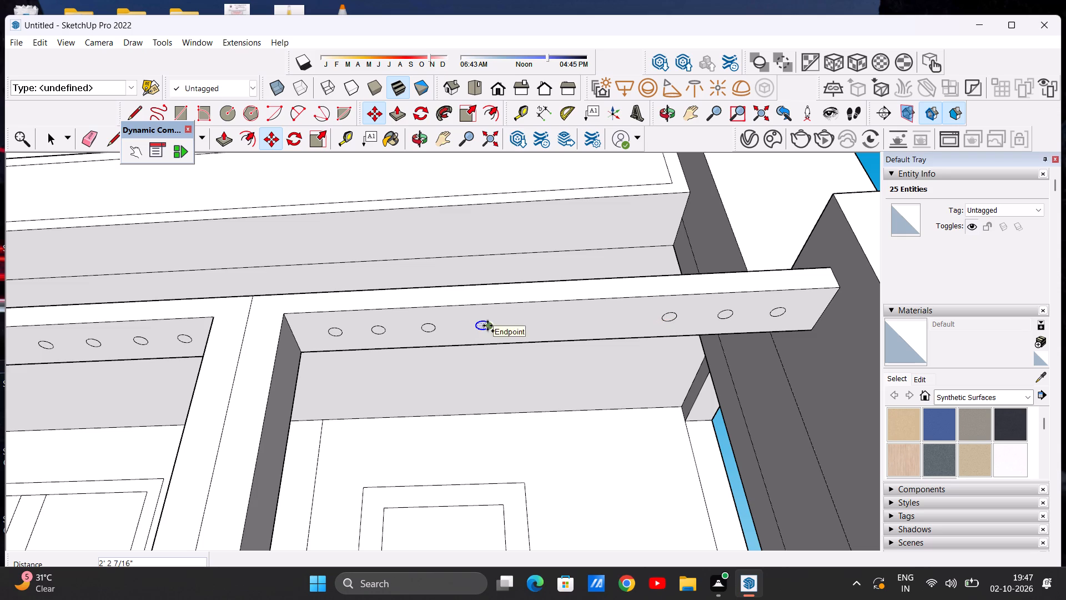
{"action": "left_click", "coordinate": [487, 326]}
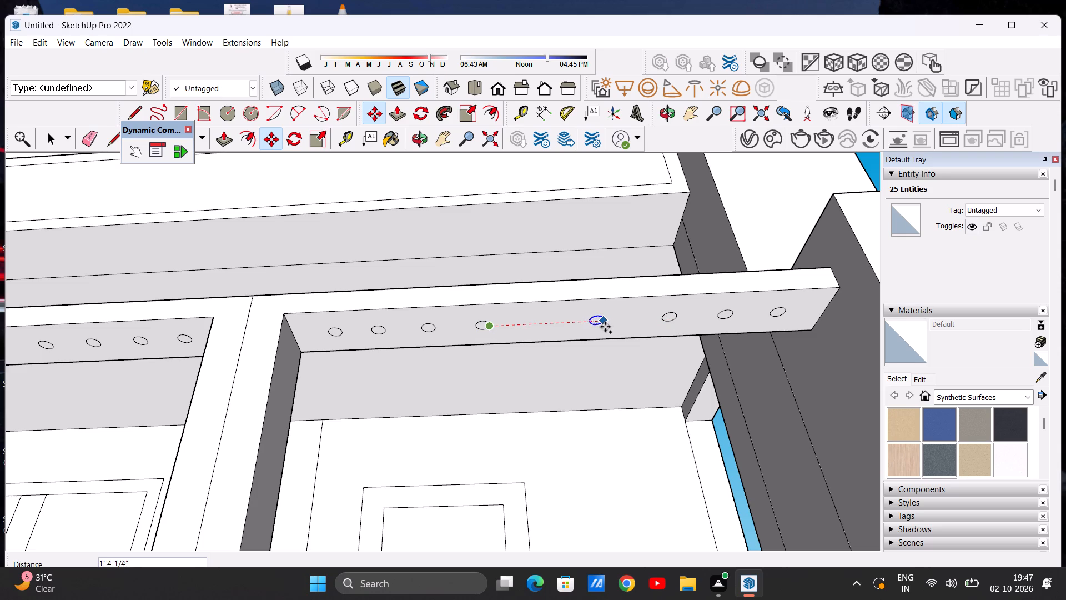
{"action": "left_click", "coordinate": [610, 326]}
{"action": "double_click", "coordinate": [604, 326], "text": "ctrl"}
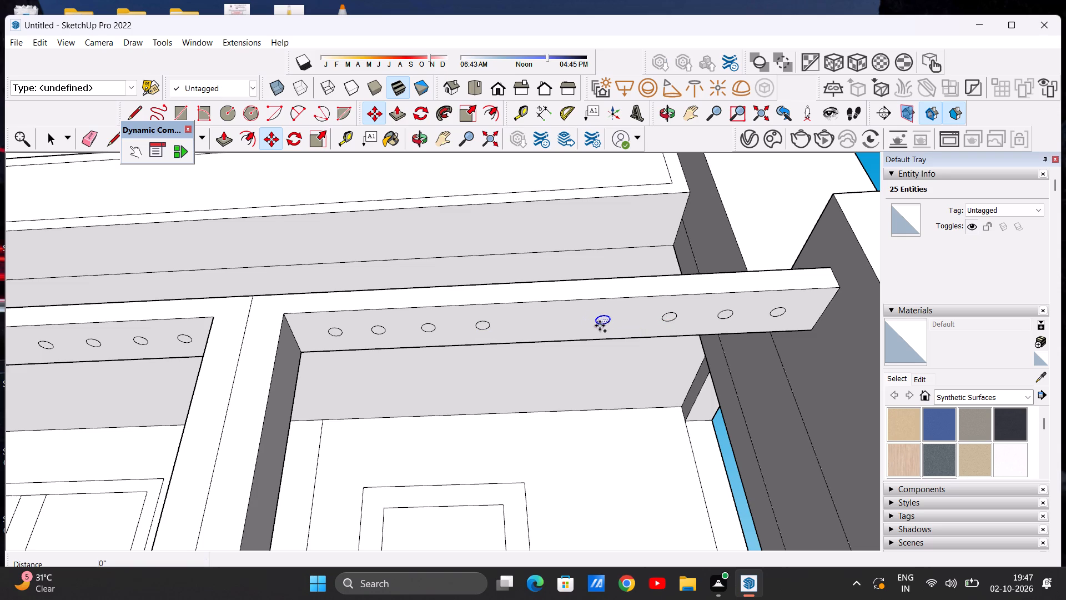
{"action": "left_click", "coordinate": [539, 323]}
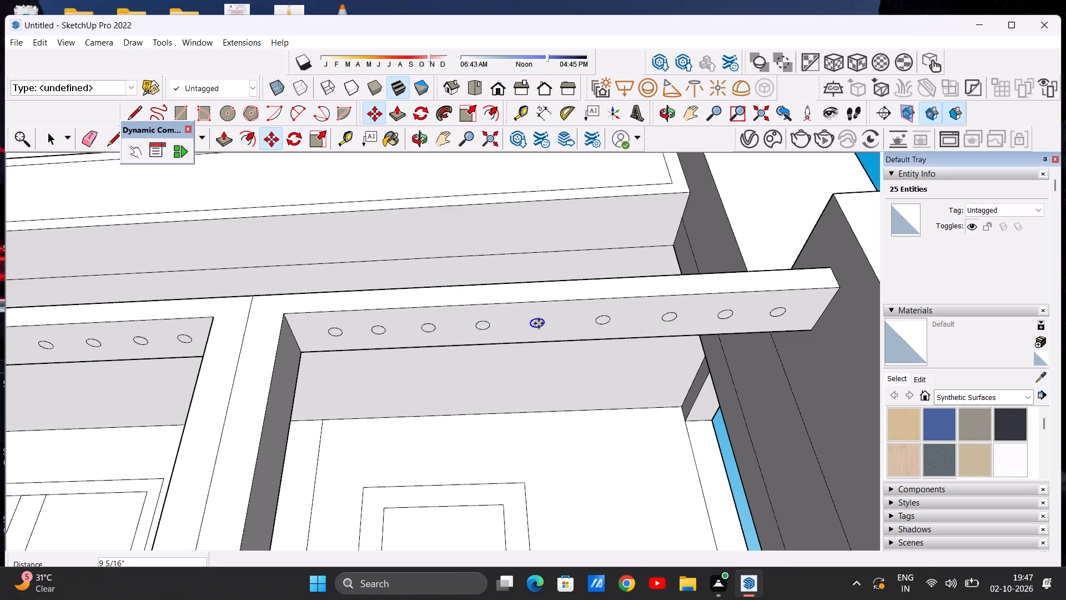
{"action": "key", "text": "space"}
{"action": "scroll", "coordinate": [529, 348], "scroll_direction": "down", "scroll_amount": 6}
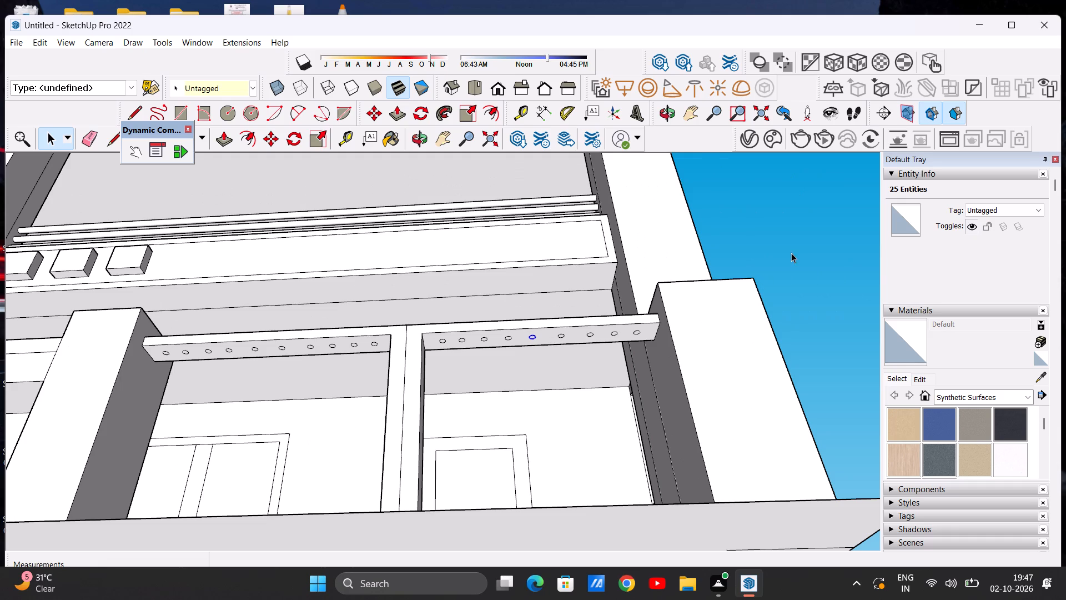
{"action": "left_click", "coordinate": [791, 253]}
{"action": "scroll", "coordinate": [462, 350], "scroll_direction": "down", "scroll_amount": 3}
{"action": "middle_click_drag", "start_coordinate": [336, 375], "coordinate": [324, 400]}
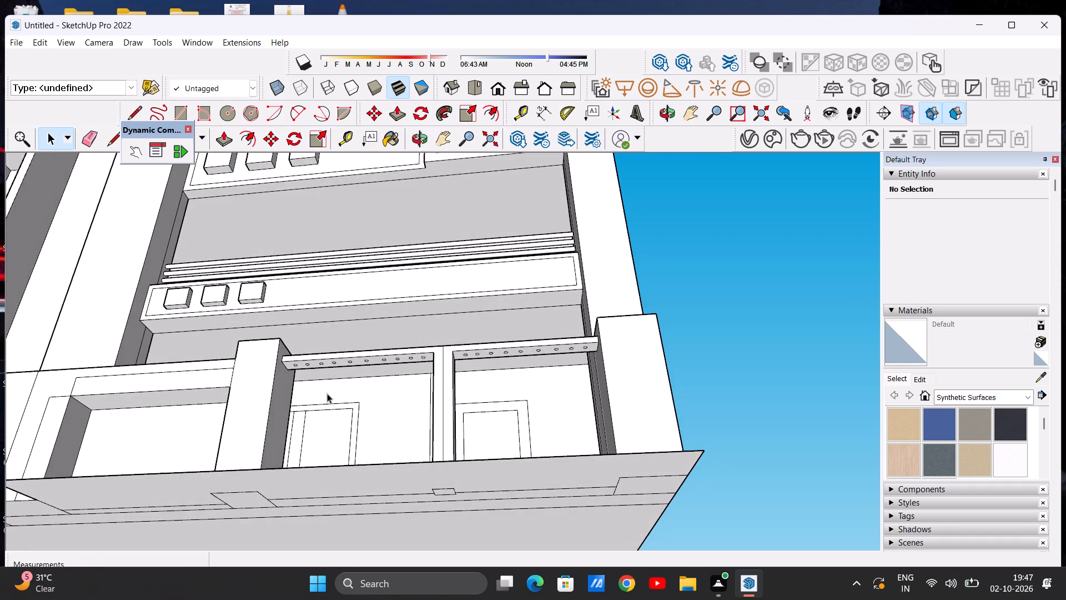
Push/Pull the circle nearest the gate post on the first top rail's underside down toward the ground to form a round bar.
{"action": "scroll", "coordinate": [410, 362], "scroll_direction": "up", "scroll_amount": 6}
{"action": "scroll", "coordinate": [439, 356], "scroll_direction": "up", "scroll_amount": 16}
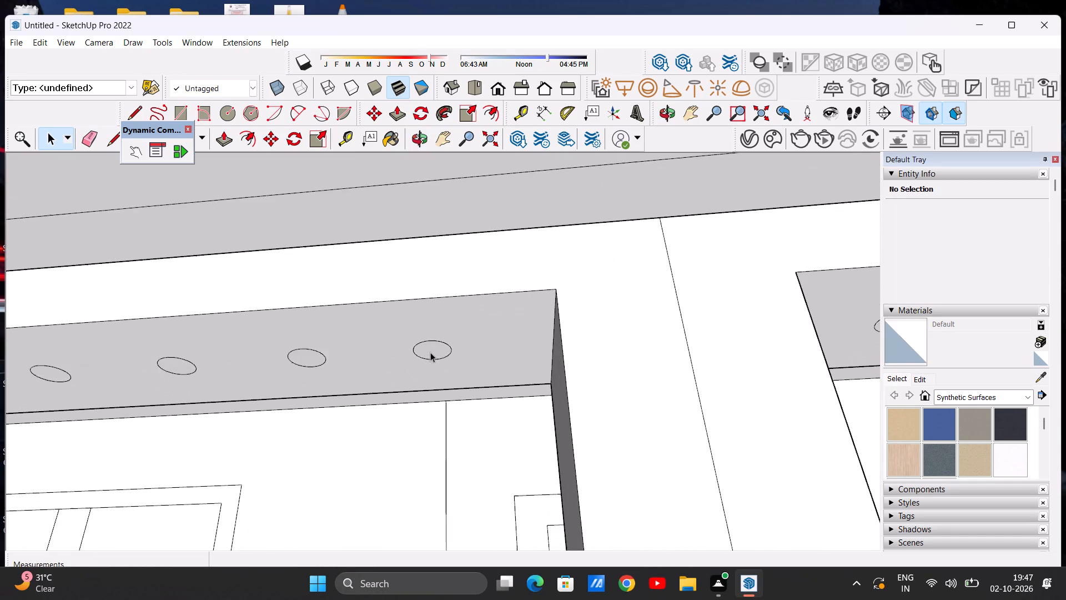
{"action": "scroll", "coordinate": [435, 352], "scroll_direction": "down", "scroll_amount": 20}
{"action": "scroll", "coordinate": [435, 352], "scroll_direction": "down", "scroll_amount": 1}
{"action": "middle_click_drag", "start_coordinate": [428, 372], "coordinate": [451, 468]}
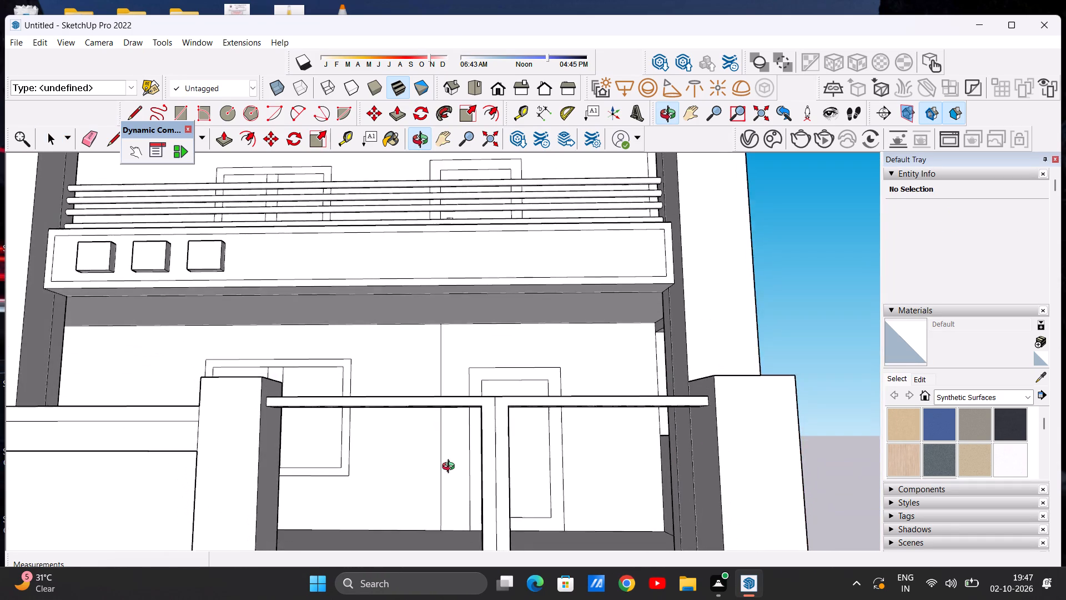
{"action": "middle_click_drag", "start_coordinate": [451, 468], "coordinate": [455, 352]}
{"action": "scroll", "coordinate": [467, 342], "scroll_direction": "up", "scroll_amount": 8}
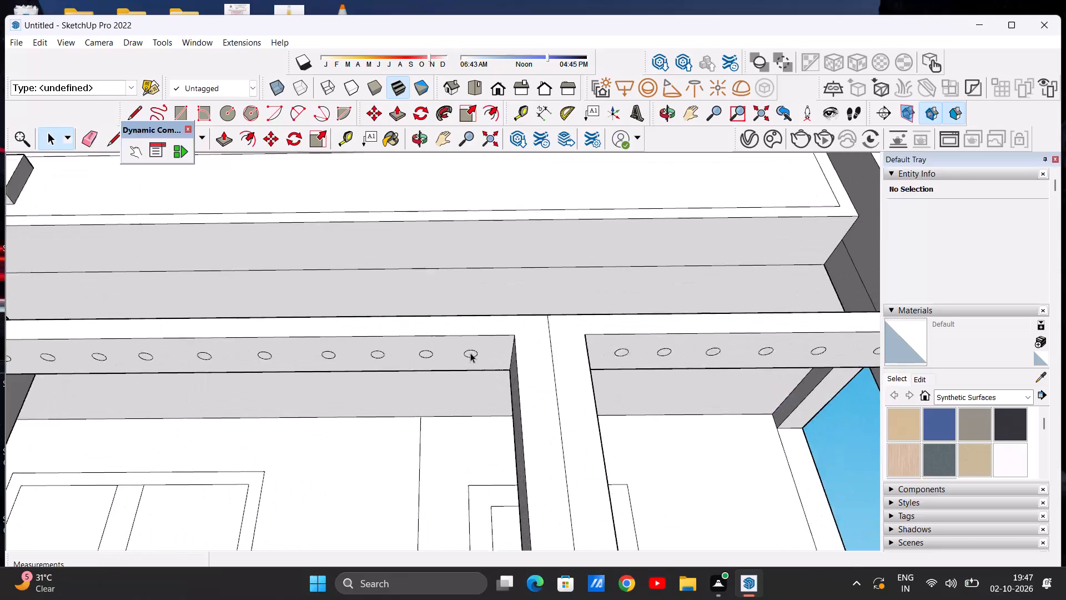
{"action": "scroll", "coordinate": [470, 353], "scroll_direction": "up", "scroll_amount": 9}
{"action": "key", "text": "p"}
{"action": "scroll", "coordinate": [472, 349], "scroll_direction": "up", "scroll_amount": 6}
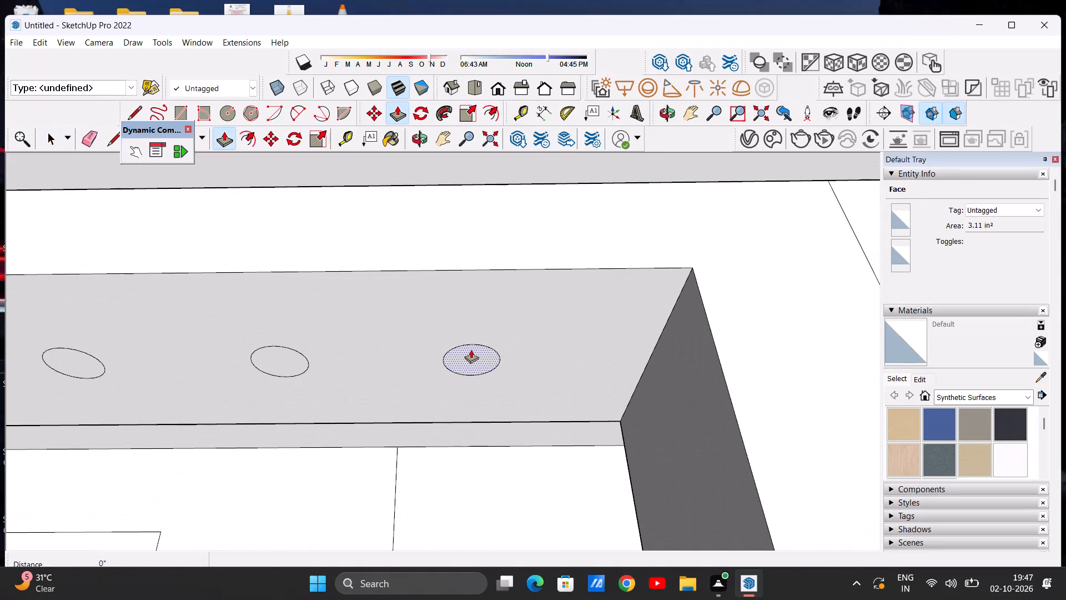
{"action": "left_click", "coordinate": [465, 354]}
{"action": "scroll", "coordinate": [490, 413], "scroll_direction": "down", "scroll_amount": 6}
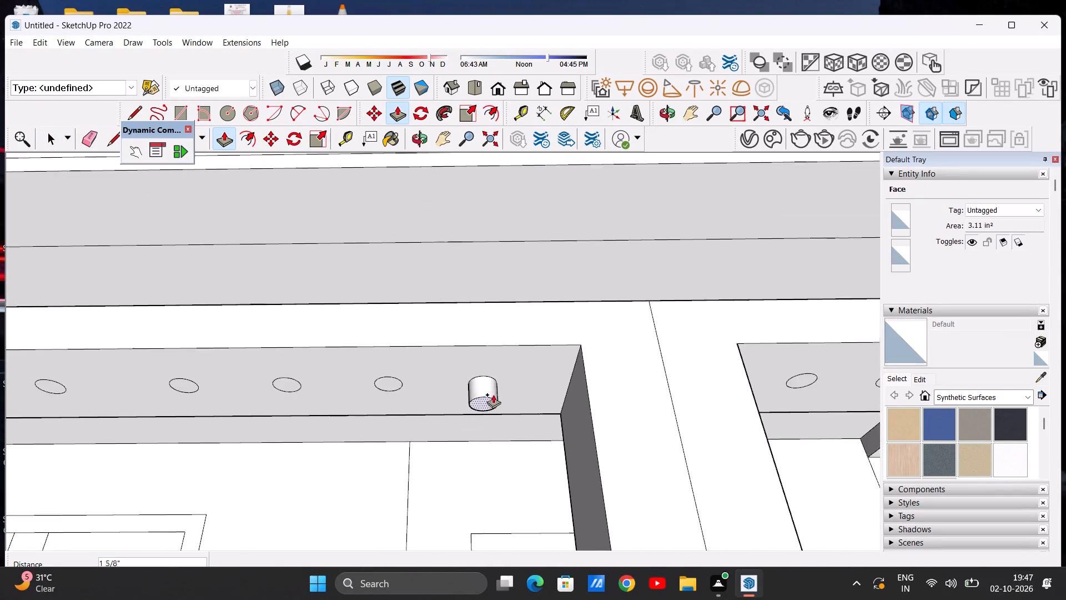
{"action": "scroll", "coordinate": [493, 394], "scroll_direction": "down", "scroll_amount": 8}
{"action": "scroll", "coordinate": [485, 443], "scroll_direction": "down", "scroll_amount": 14}
{"action": "middle_click_drag", "start_coordinate": [477, 448], "coordinate": [484, 504]}
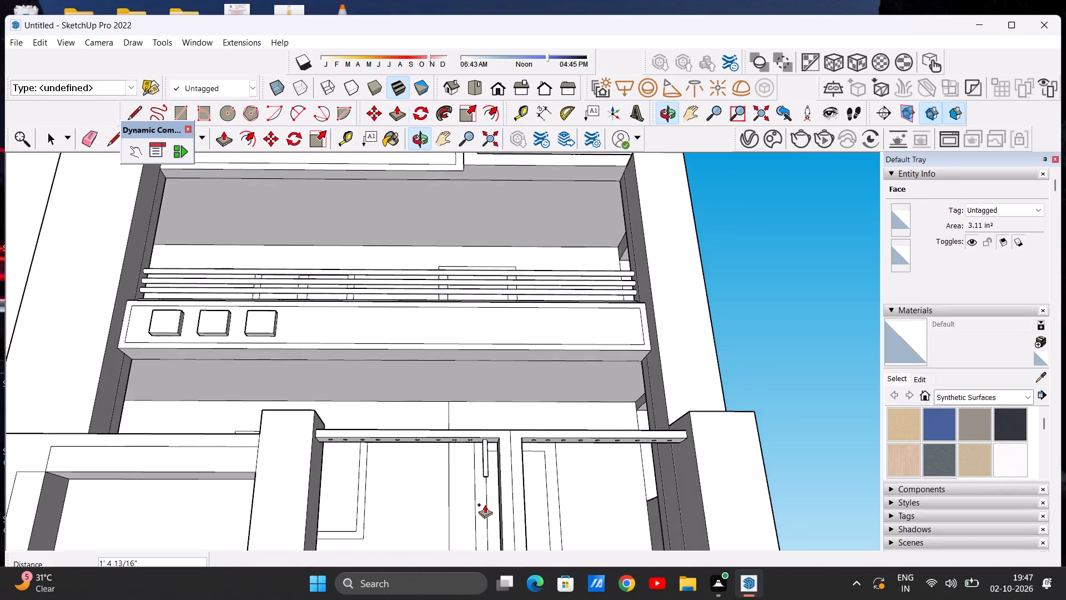
{"action": "scroll", "coordinate": [482, 472], "scroll_direction": "down", "scroll_amount": 9}
{"action": "scroll", "coordinate": [479, 488], "scroll_direction": "up", "scroll_amount": 6}
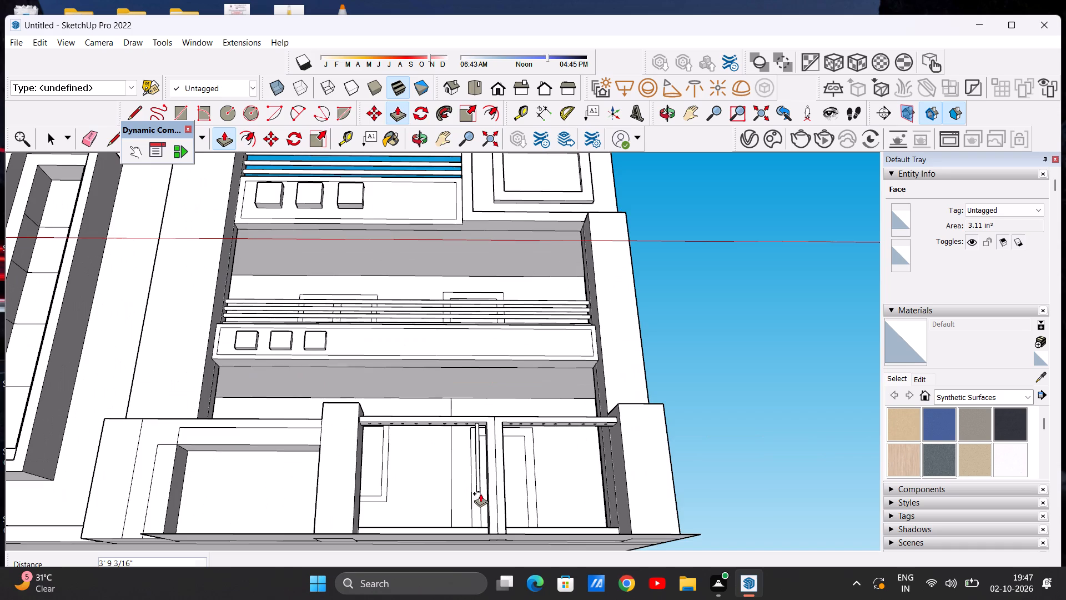
{"action": "middle_click_drag", "start_coordinate": [480, 493], "coordinate": [481, 552]}
{"action": "scroll", "coordinate": [482, 538], "scroll_direction": "up", "scroll_amount": 5}
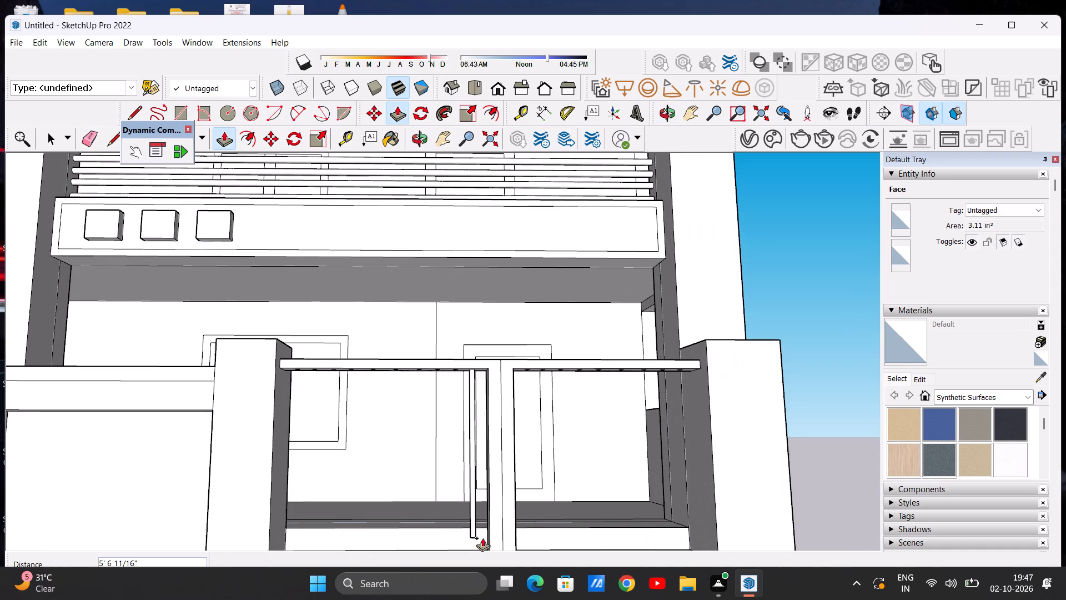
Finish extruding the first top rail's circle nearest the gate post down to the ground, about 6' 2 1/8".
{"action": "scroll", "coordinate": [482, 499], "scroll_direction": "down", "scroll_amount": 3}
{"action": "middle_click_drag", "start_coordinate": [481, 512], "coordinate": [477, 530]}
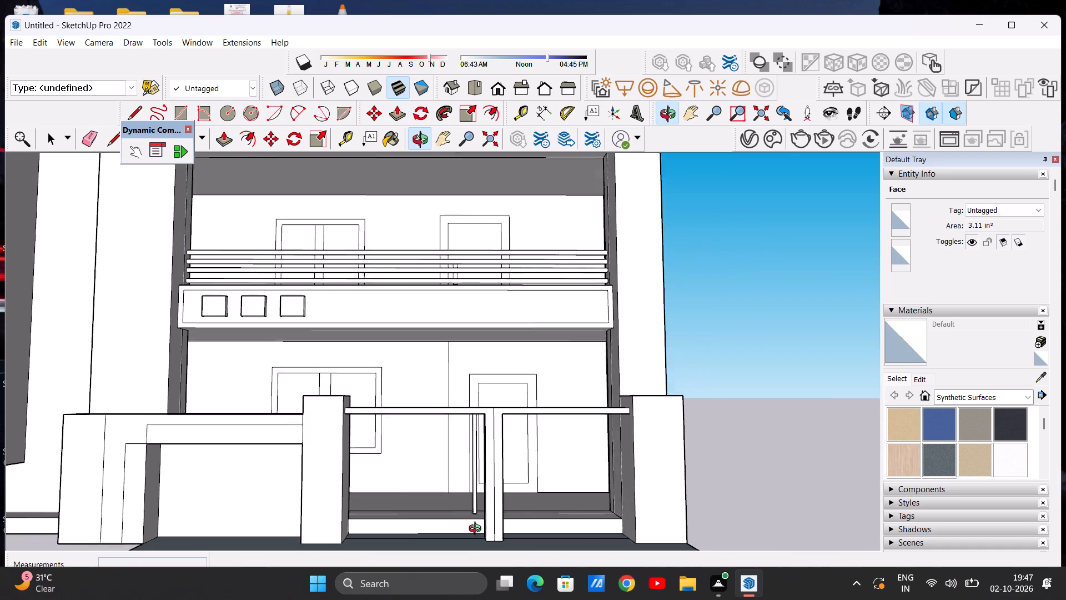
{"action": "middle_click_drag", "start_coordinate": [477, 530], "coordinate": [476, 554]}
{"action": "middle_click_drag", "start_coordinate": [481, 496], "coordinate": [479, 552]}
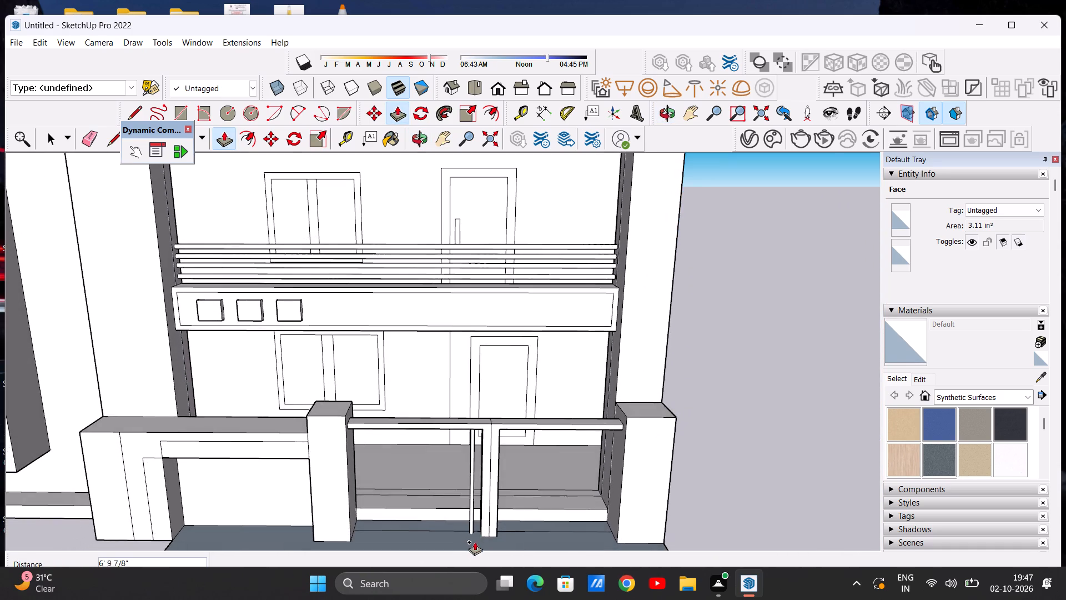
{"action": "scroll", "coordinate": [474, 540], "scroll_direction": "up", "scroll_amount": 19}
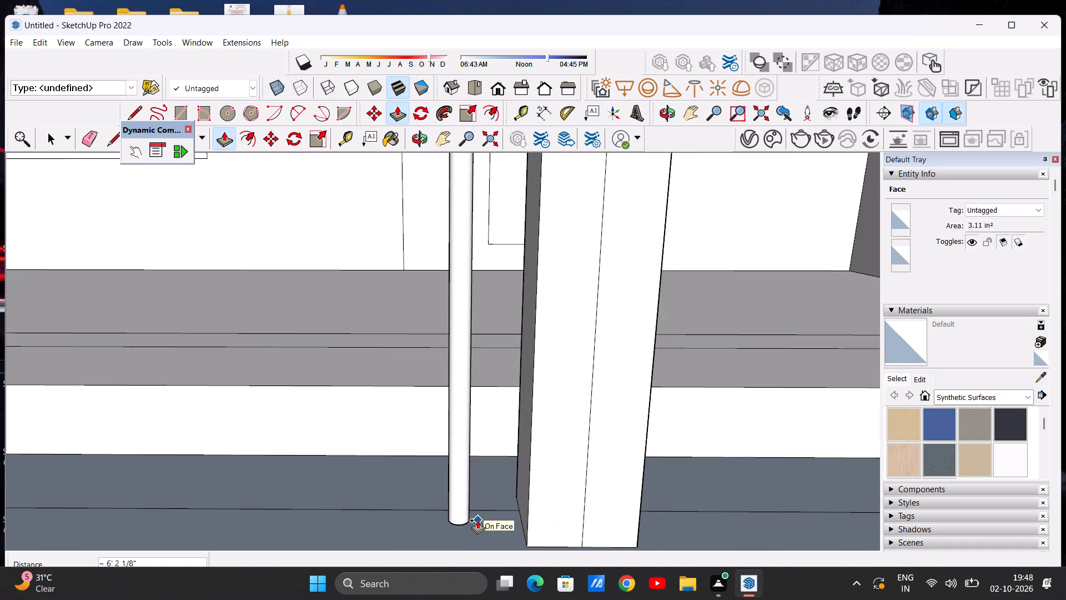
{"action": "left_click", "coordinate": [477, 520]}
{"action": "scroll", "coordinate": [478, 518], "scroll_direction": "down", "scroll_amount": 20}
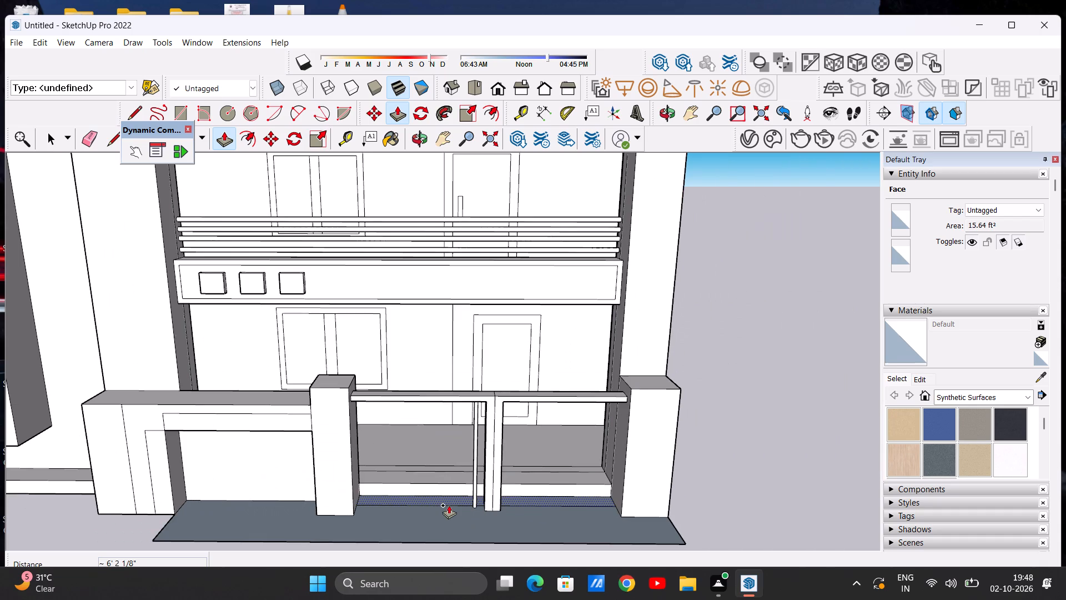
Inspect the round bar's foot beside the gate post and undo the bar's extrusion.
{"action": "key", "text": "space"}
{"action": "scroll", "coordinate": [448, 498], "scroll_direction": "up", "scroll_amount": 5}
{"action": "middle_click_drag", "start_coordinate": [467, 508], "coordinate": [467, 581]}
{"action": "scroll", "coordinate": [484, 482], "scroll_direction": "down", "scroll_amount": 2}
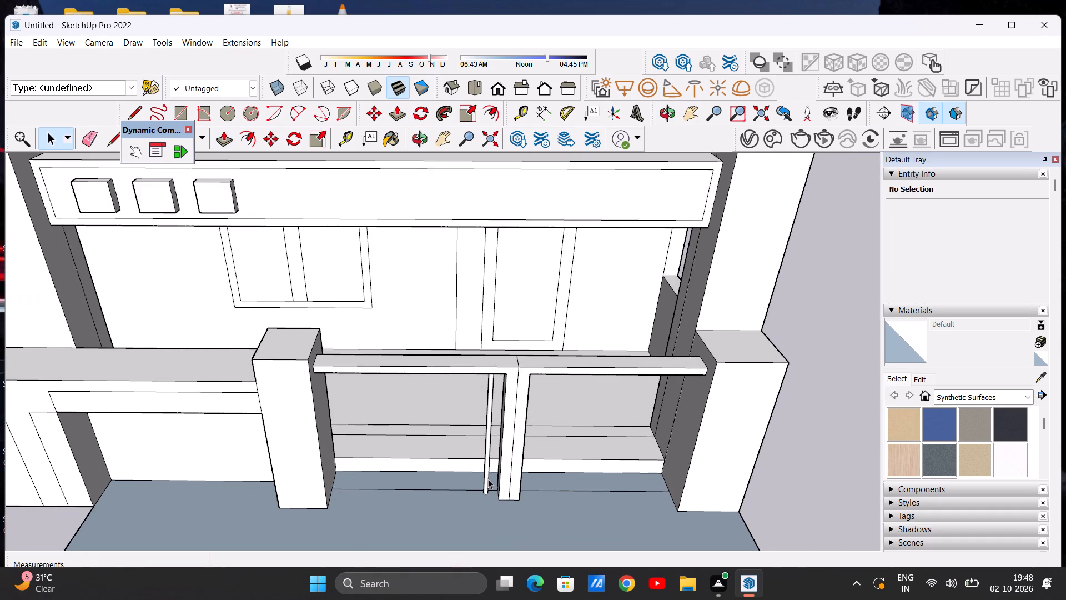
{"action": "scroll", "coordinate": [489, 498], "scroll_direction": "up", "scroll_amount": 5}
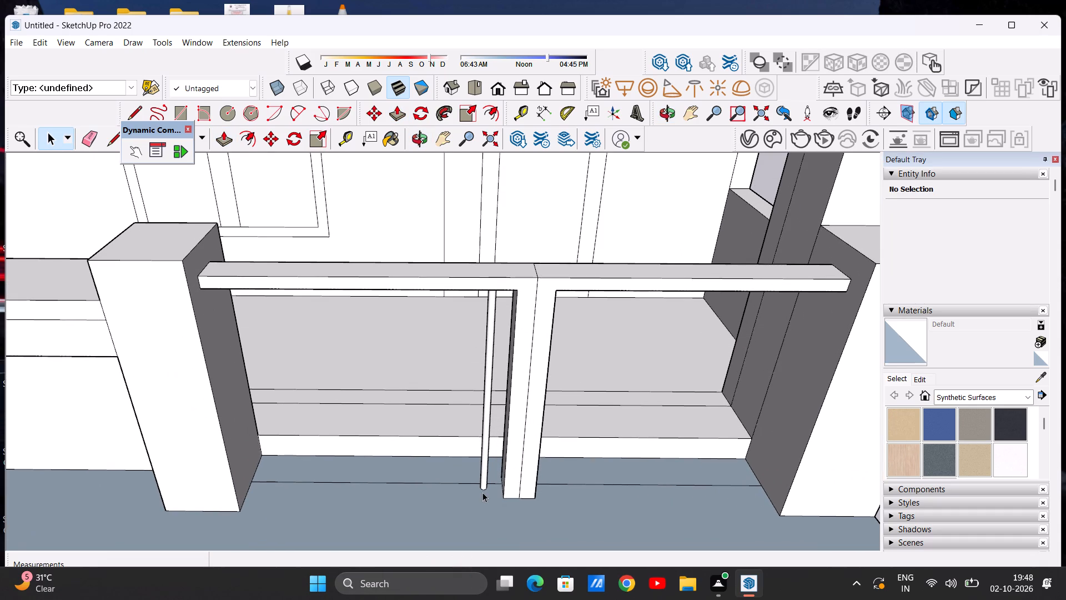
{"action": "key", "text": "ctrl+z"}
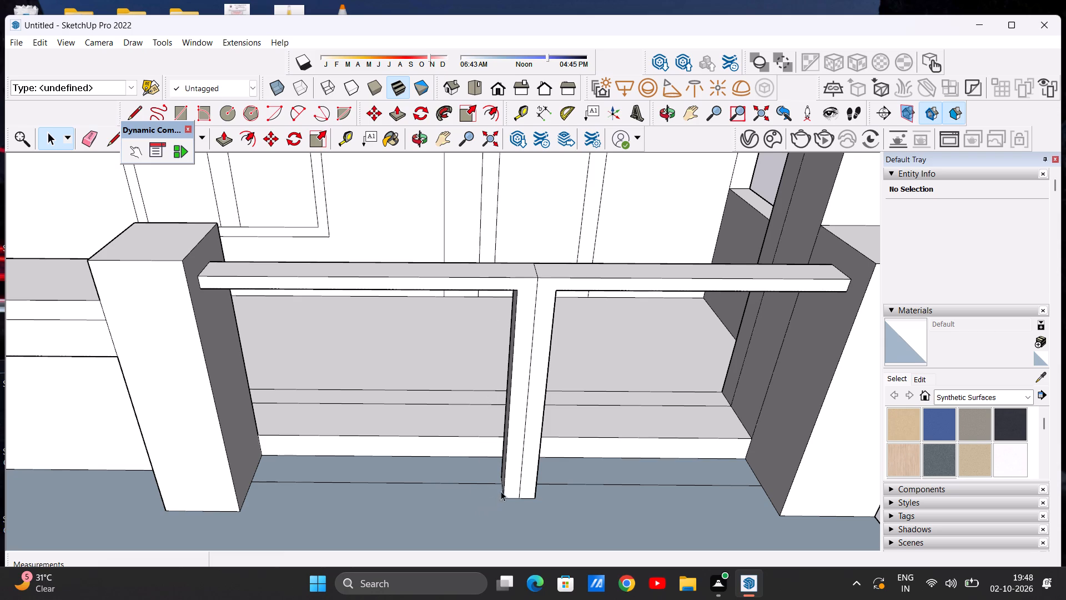
Erase the two ground lines running between the pillars on either side of the gate post.
{"action": "scroll", "coordinate": [500, 491], "scroll_direction": "up", "scroll_amount": 2}
{"action": "scroll", "coordinate": [519, 484], "scroll_direction": "down", "scroll_amount": 4}
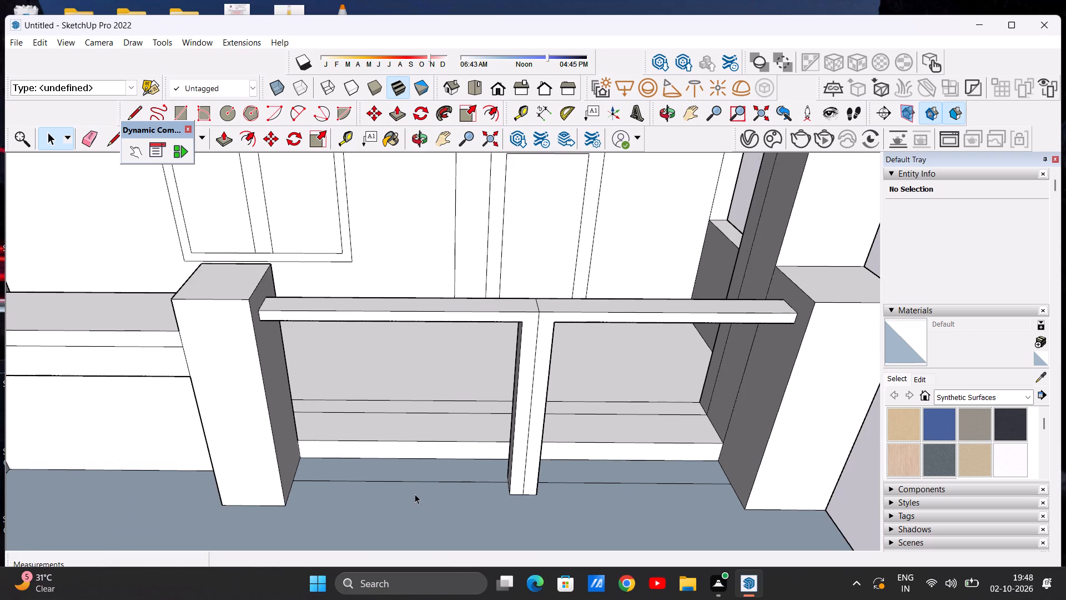
{"action": "scroll", "coordinate": [415, 494], "scroll_direction": "up", "scroll_amount": 2}
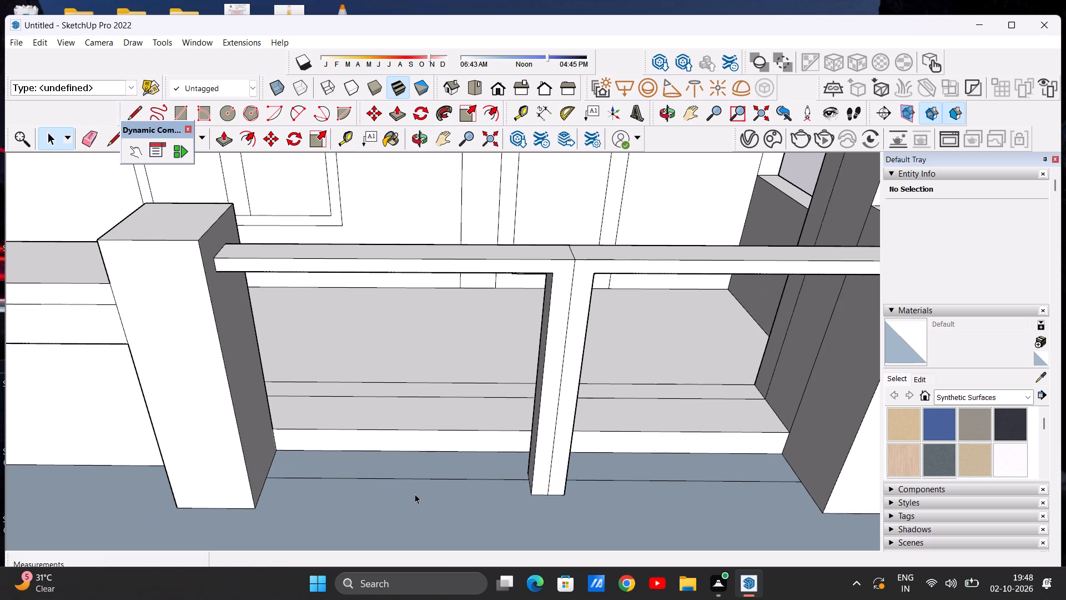
{"action": "key", "text": "e"}
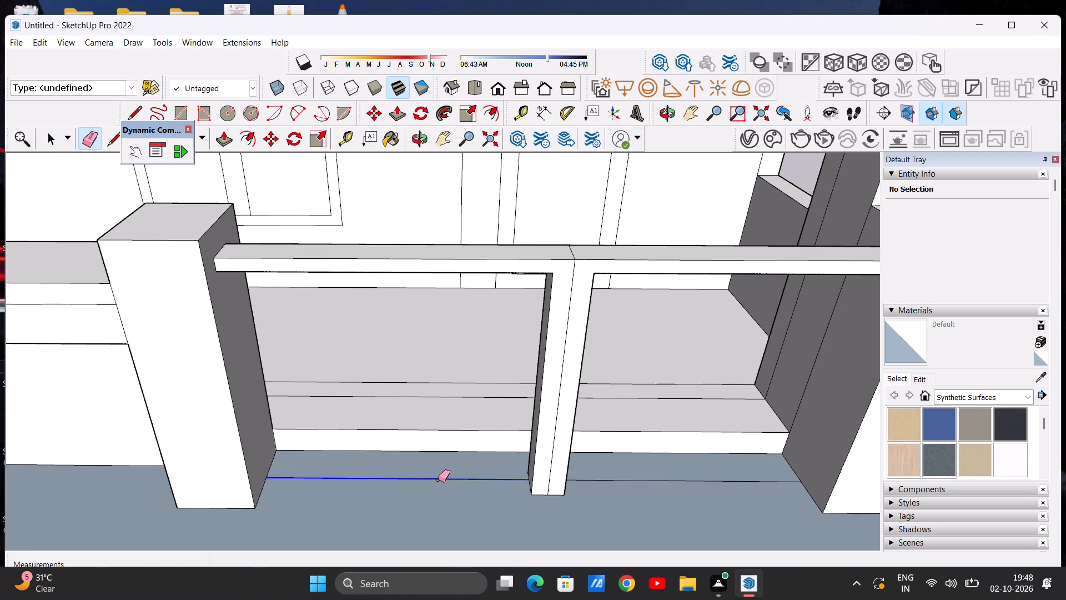
{"action": "left_click", "coordinate": [438, 479]}
{"action": "left_click", "coordinate": [594, 479]}
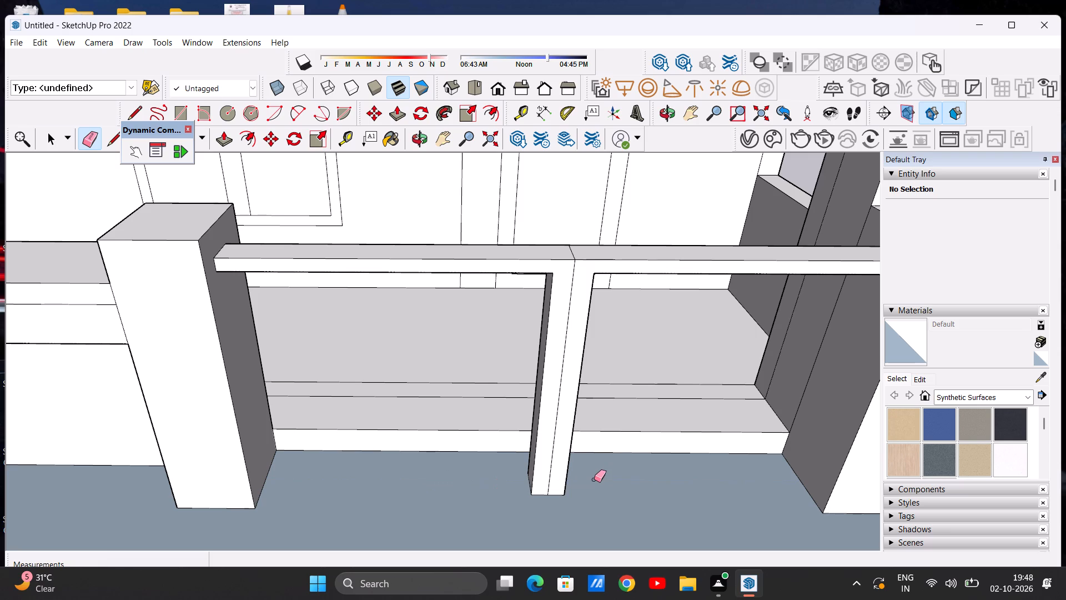
{"action": "key", "text": "space"}
Draw two parallel ground lines about 6' 11 7/16" long from the post's front and back corners to the pillar under the first rail.
{"action": "middle_click_drag", "start_coordinate": [494, 488], "coordinate": [495, 529]}
{"action": "middle_click", "coordinate": [495, 529]}
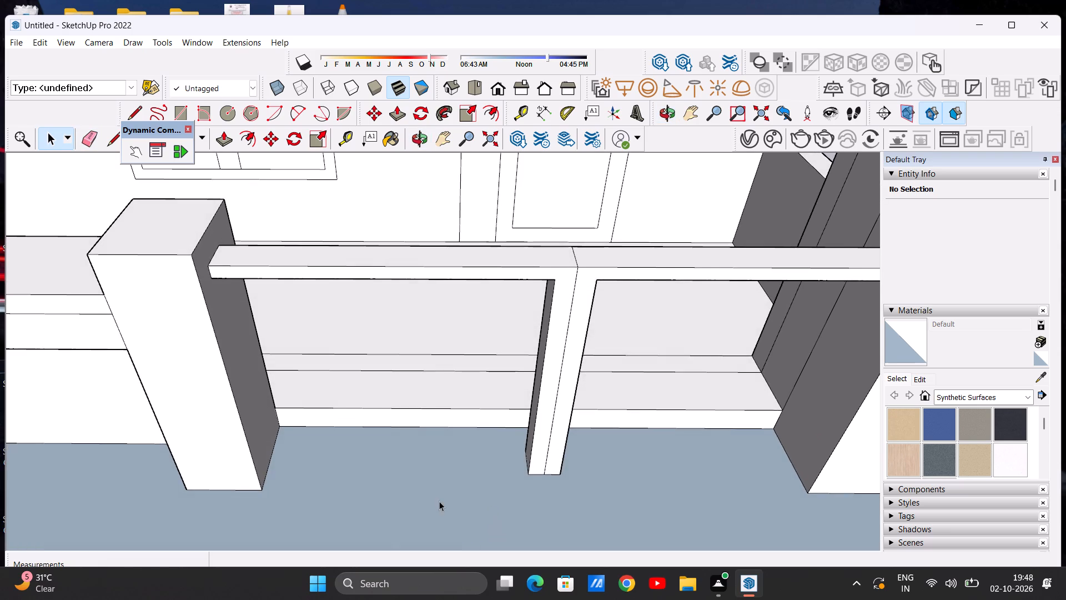
{"action": "scroll", "coordinate": [437, 499], "scroll_direction": "up", "scroll_amount": 1}
{"action": "scroll", "coordinate": [529, 448], "scroll_direction": "down", "scroll_amount": 4}
{"action": "middle_click_drag", "start_coordinate": [453, 458], "coordinate": [453, 459]}
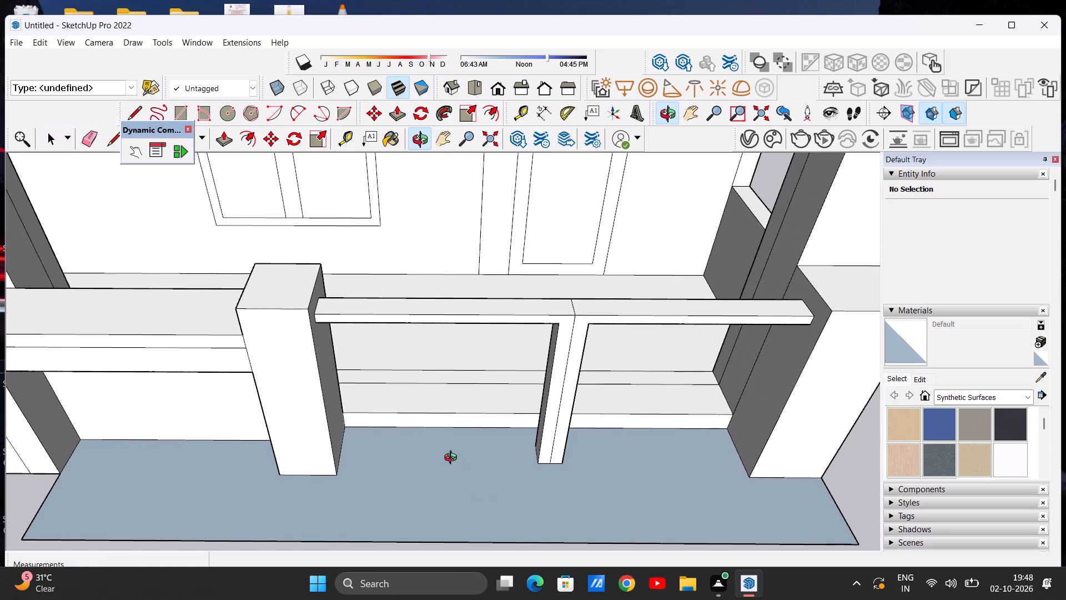
{"action": "middle_click_drag", "start_coordinate": [453, 459], "coordinate": [467, 497]}
{"action": "scroll", "coordinate": [509, 454], "scroll_direction": "up", "scroll_amount": 3}
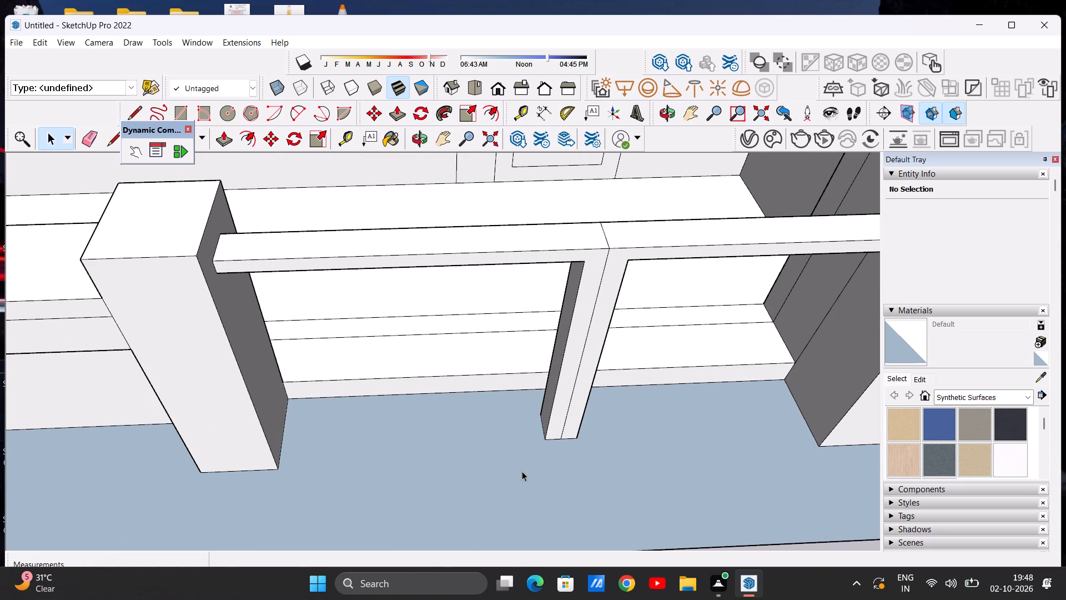
{"action": "key", "text": "l"}
{"action": "scroll", "coordinate": [552, 437], "scroll_direction": "up", "scroll_amount": 5}
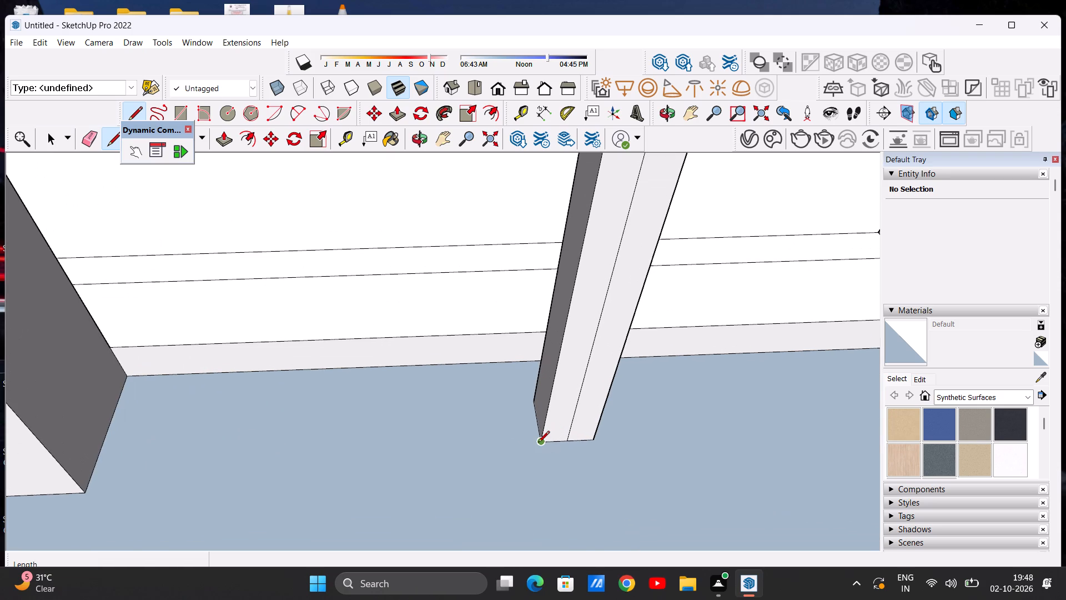
{"action": "left_click", "coordinate": [539, 443]}
{"action": "scroll", "coordinate": [413, 441], "scroll_direction": "down", "scroll_amount": 7}
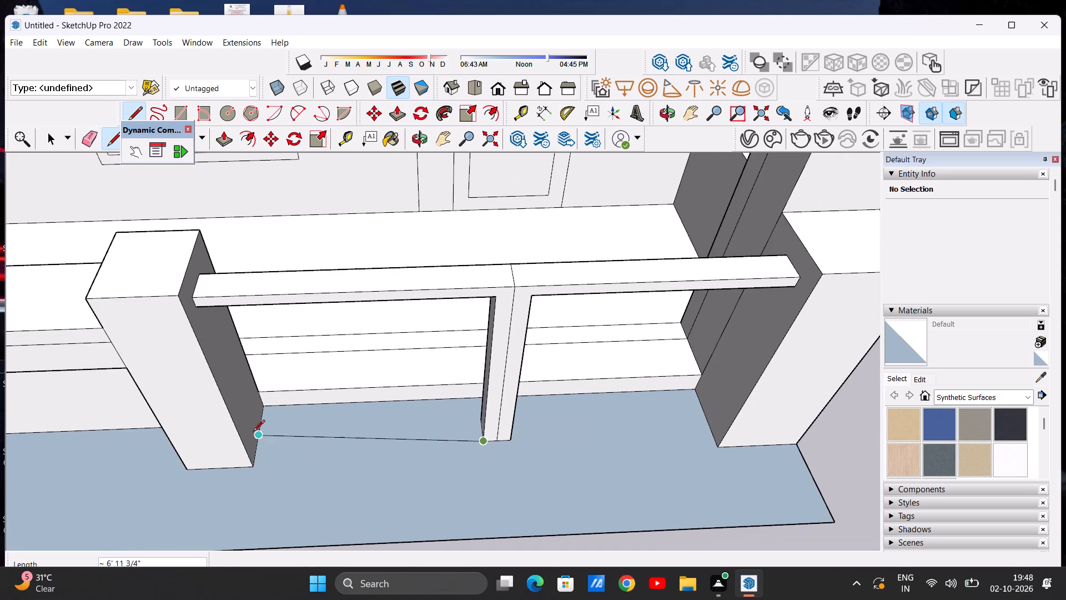
{"action": "scroll", "coordinate": [268, 442], "scroll_direction": "up", "scroll_amount": 8}
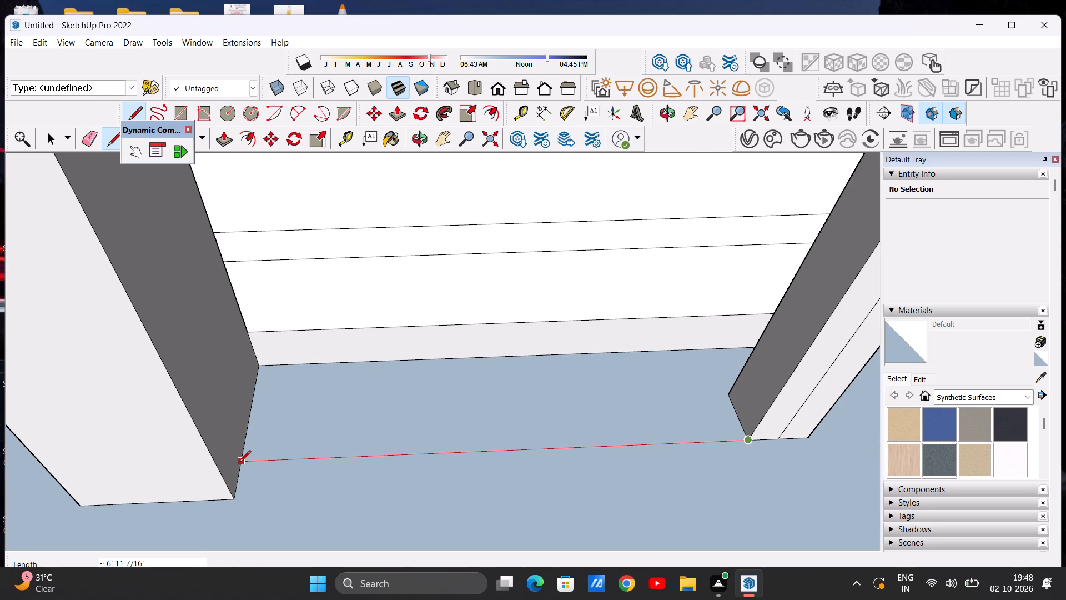
{"action": "left_click", "coordinate": [239, 463]}
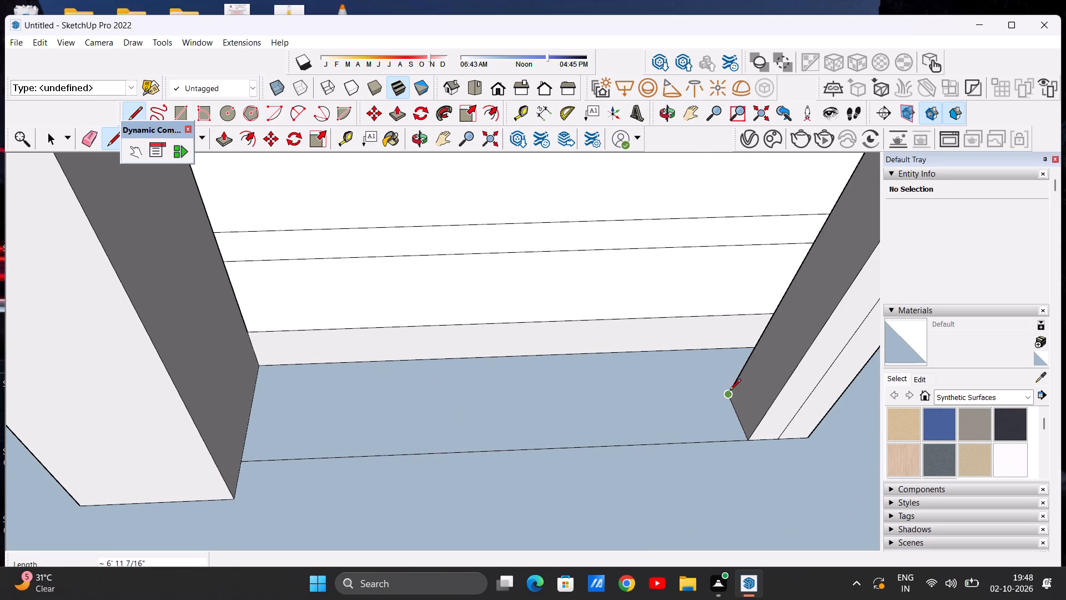
{"action": "left_click", "coordinate": [730, 391]}
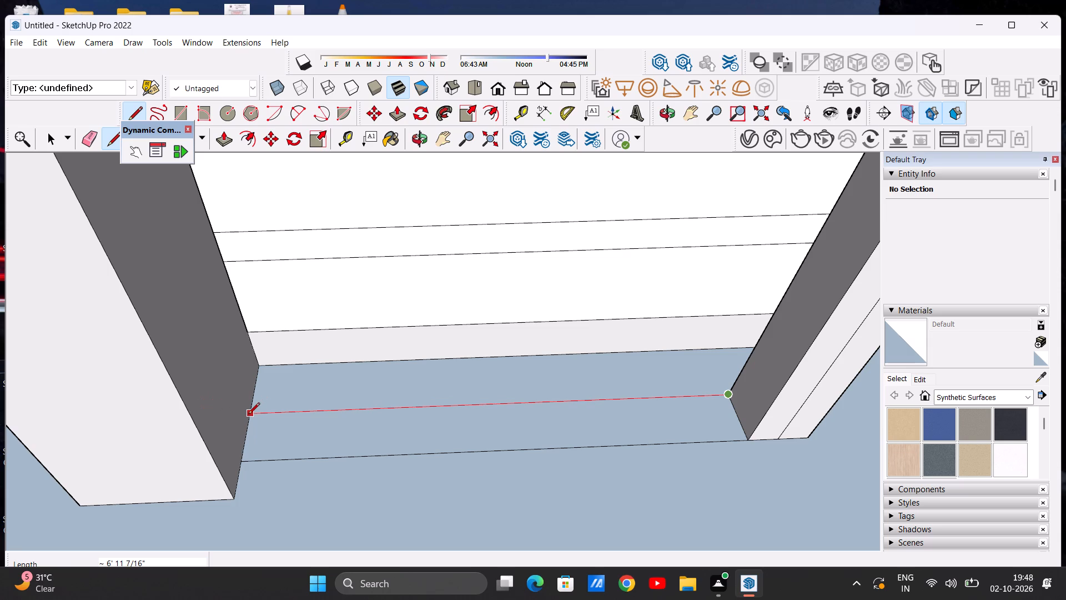
{"action": "scroll", "coordinate": [245, 417], "scroll_direction": "up", "scroll_amount": 6}
{"action": "left_click", "coordinate": [250, 417]}
{"action": "scroll", "coordinate": [257, 443], "scroll_direction": "down", "scroll_amount": 3}
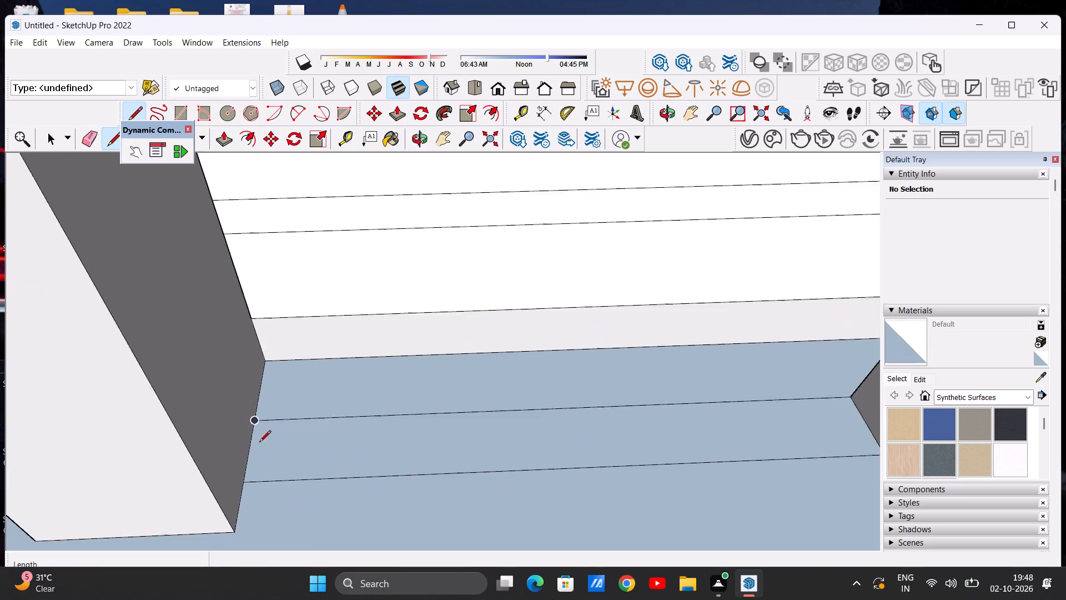
Draw two parallel ground lines about 6' 3 11/16" long from the post's front and back corners to the pillar under the second rail.
{"action": "scroll", "coordinate": [259, 443], "scroll_direction": "down", "scroll_amount": 14}
{"action": "scroll", "coordinate": [545, 423], "scroll_direction": "up", "scroll_amount": 5}
{"action": "middle_click_drag", "start_coordinate": [476, 446], "coordinate": [420, 439]}
{"action": "scroll", "coordinate": [451, 446], "scroll_direction": "up", "scroll_amount": 7}
{"action": "left_click", "coordinate": [426, 455]}
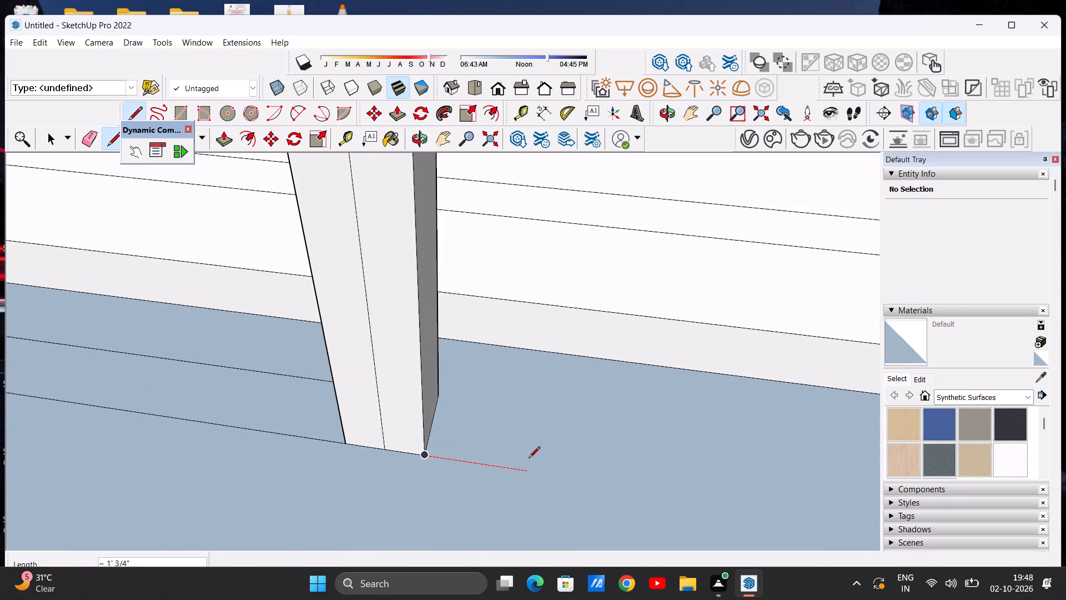
{"action": "scroll", "coordinate": [524, 456], "scroll_direction": "down", "scroll_amount": 14}
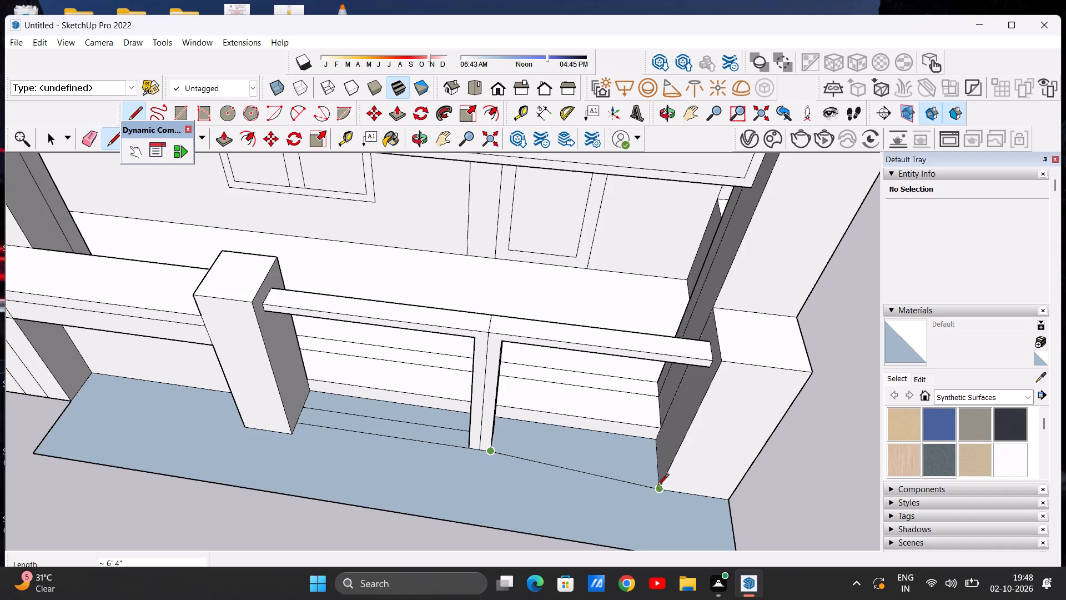
{"action": "scroll", "coordinate": [651, 489], "scroll_direction": "up", "scroll_amount": 9}
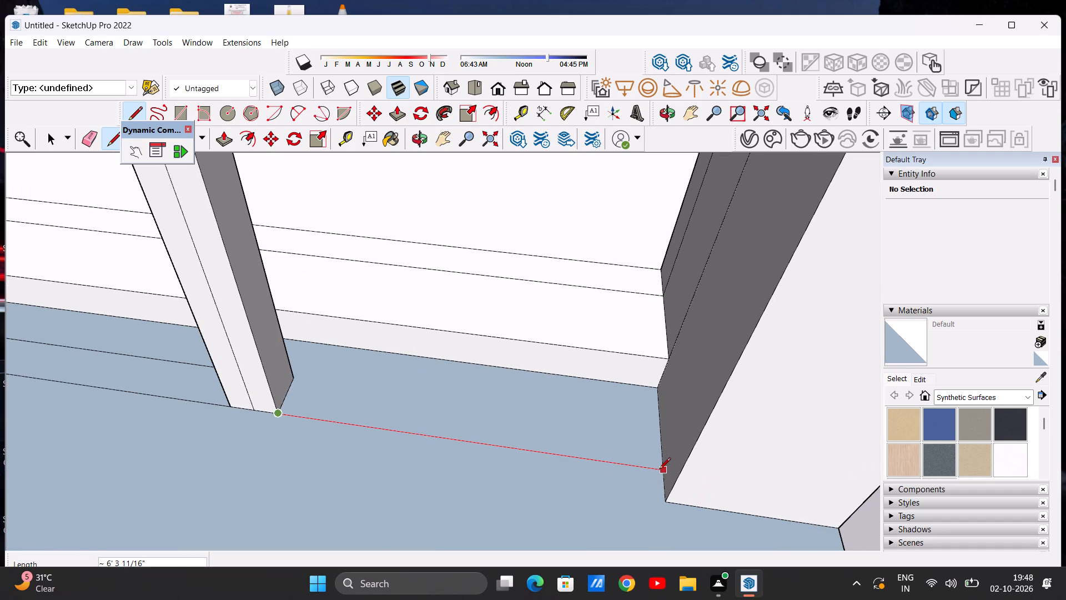
{"action": "left_click", "coordinate": [662, 471]}
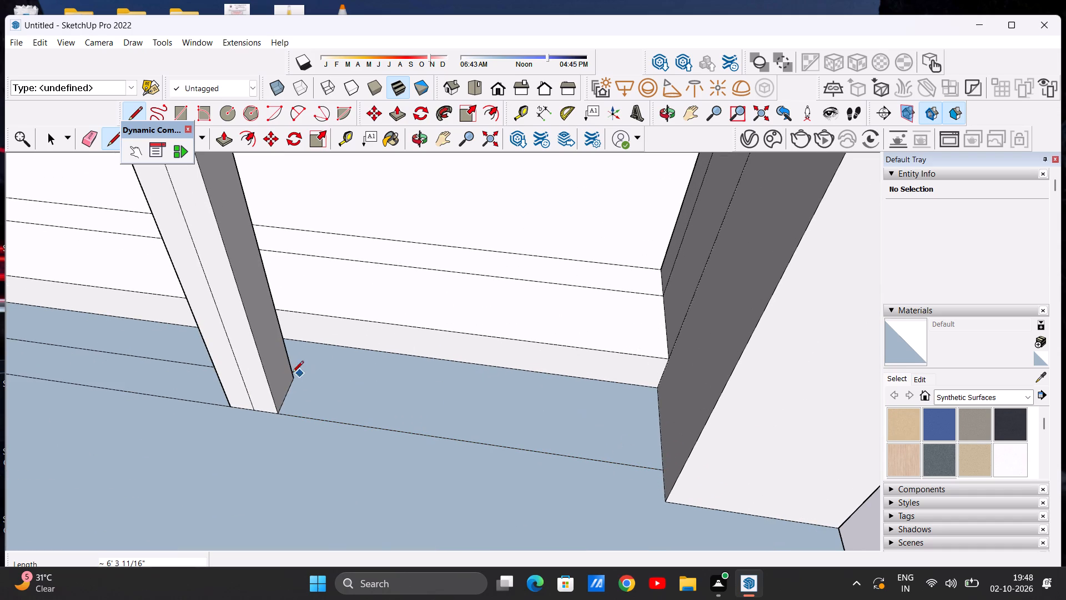
{"action": "left_click", "coordinate": [296, 378]}
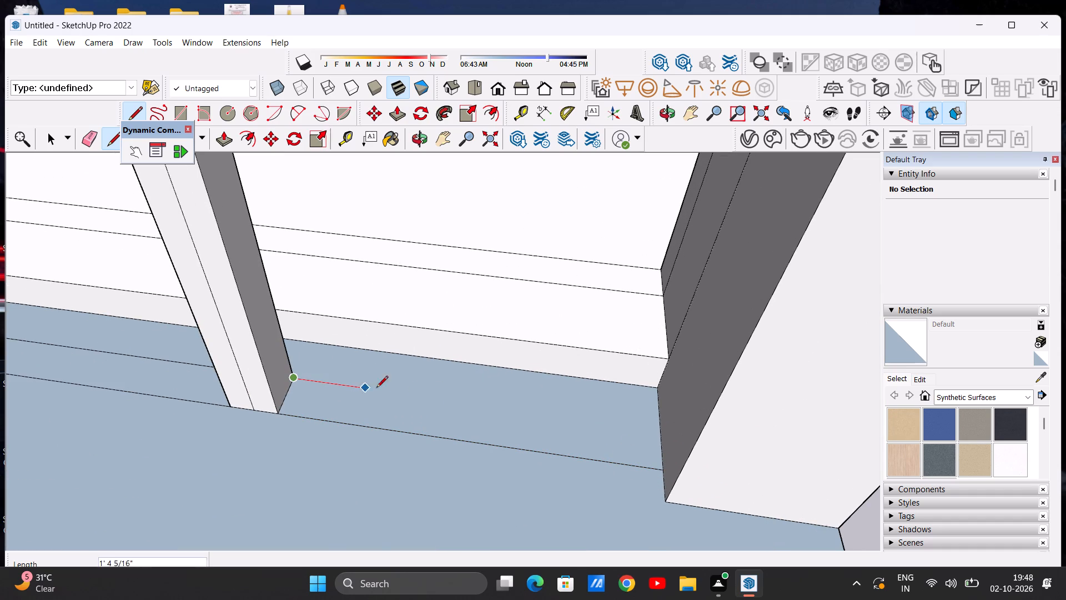
{"action": "left_click", "coordinate": [661, 432]}
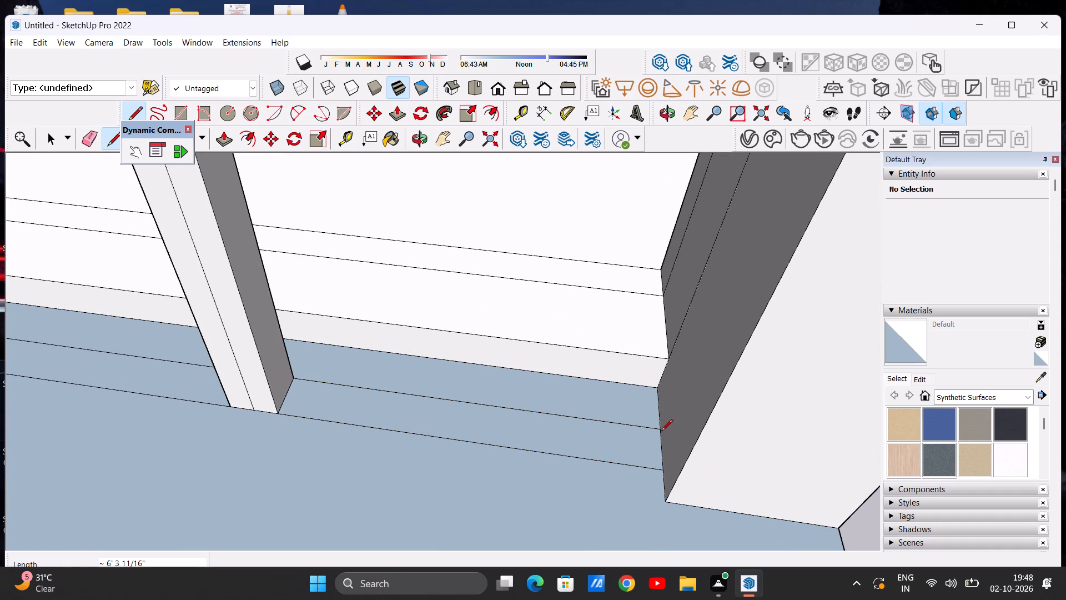
{"action": "key", "text": "space"}
Push/Pull the two ground strips between the gate post and pillars up about 3 9/16" to form the bottom rails.
{"action": "scroll", "coordinate": [535, 436], "scroll_direction": "down", "scroll_amount": 15}
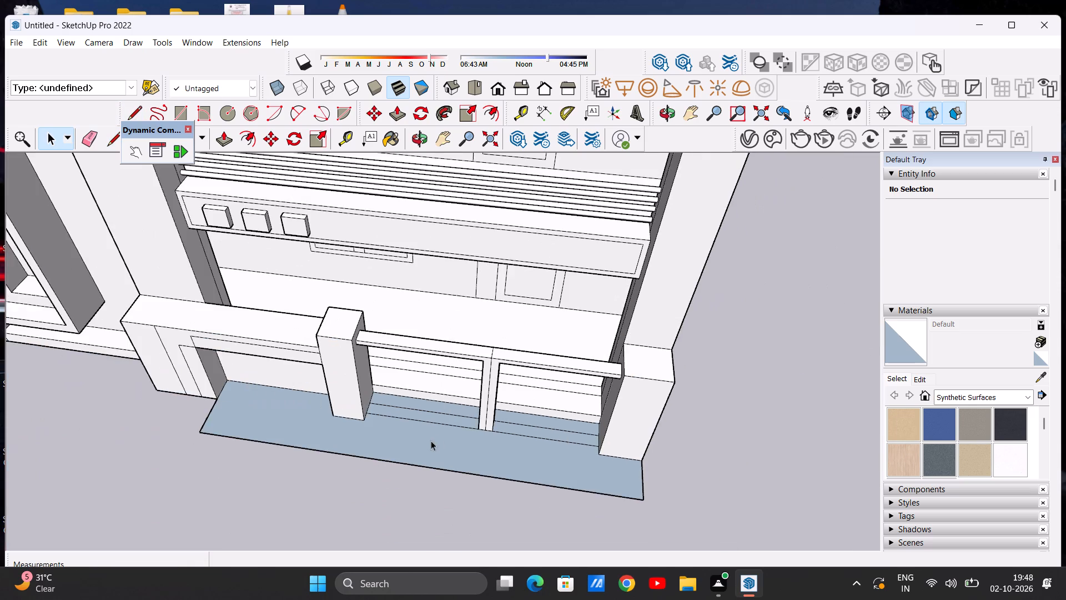
{"action": "scroll", "coordinate": [431, 441], "scroll_direction": "up", "scroll_amount": 9}
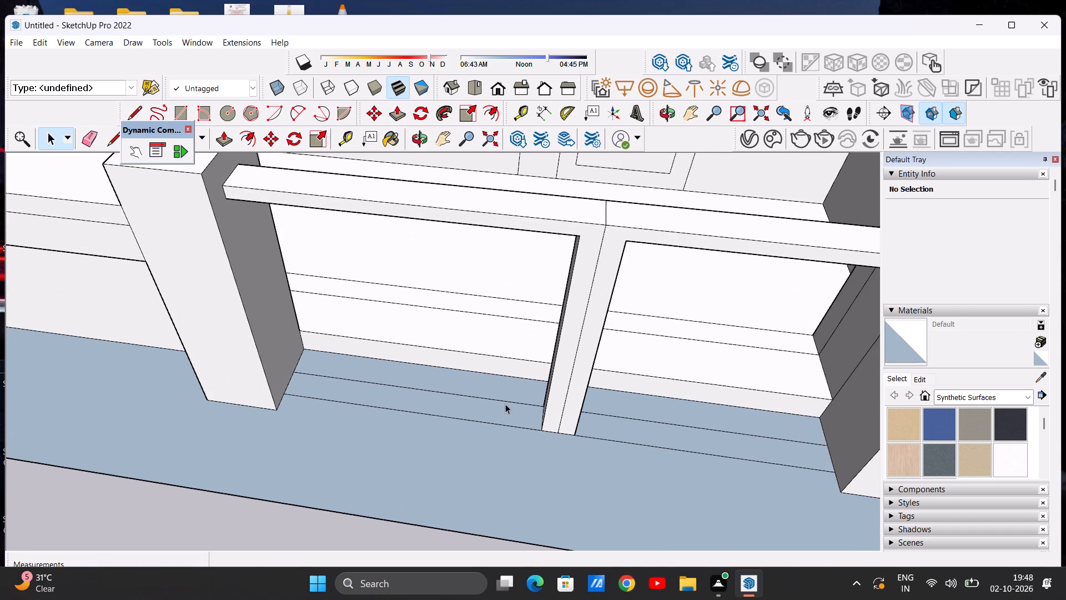
{"action": "key", "text": "p"}
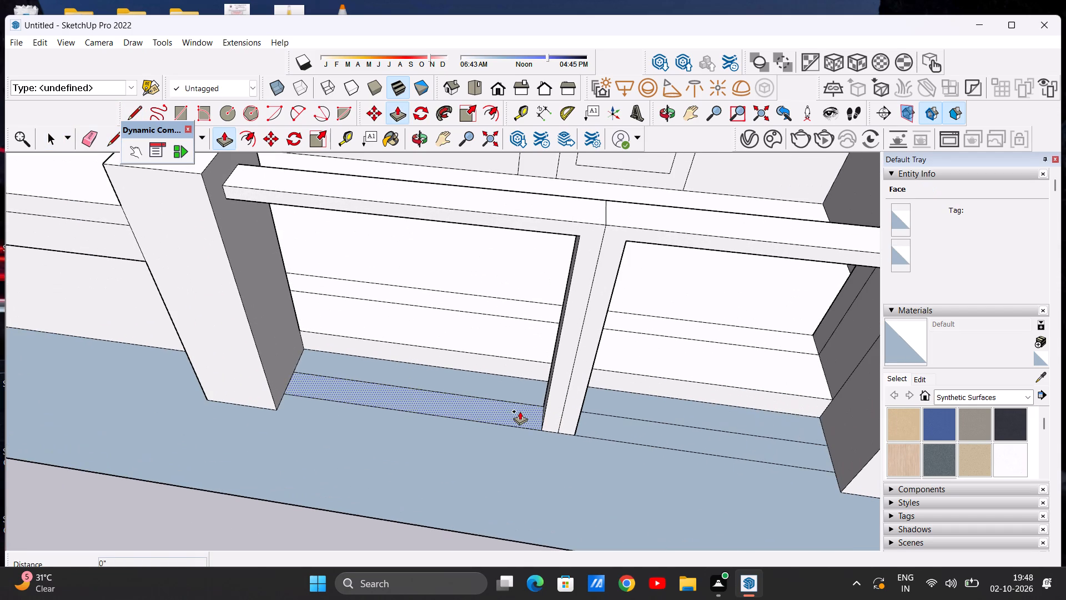
{"action": "left_click", "coordinate": [520, 412]}
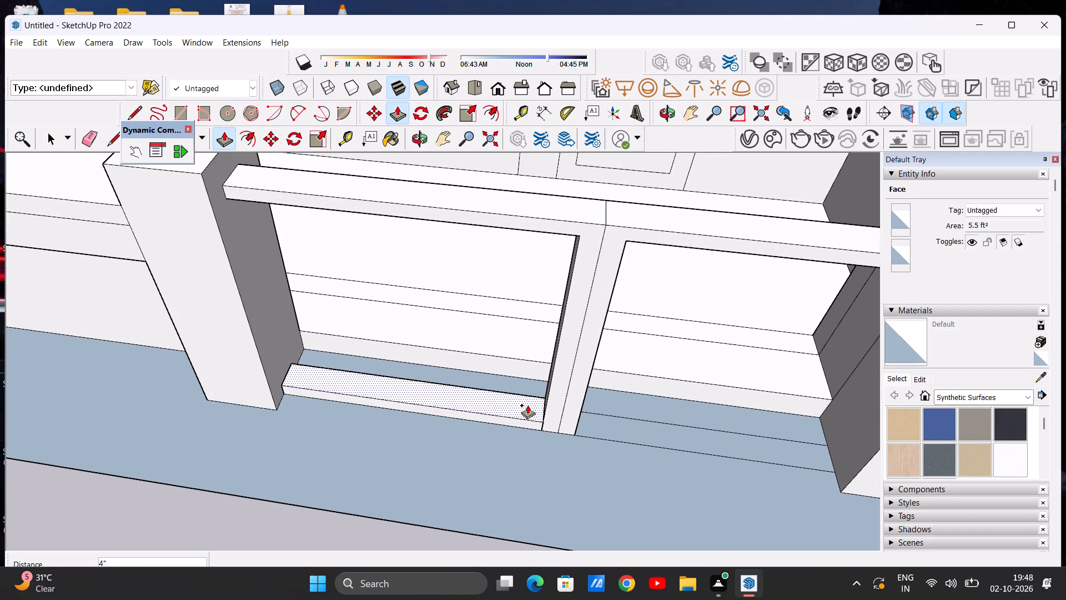
{"action": "left_click", "coordinate": [529, 406]}
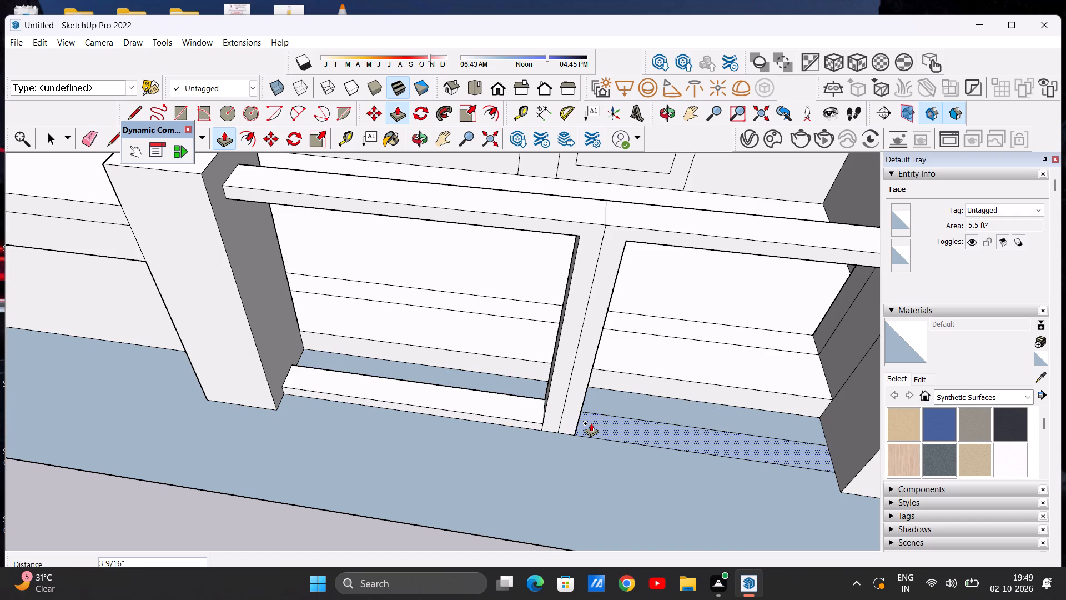
{"action": "left_click", "coordinate": [591, 423]}
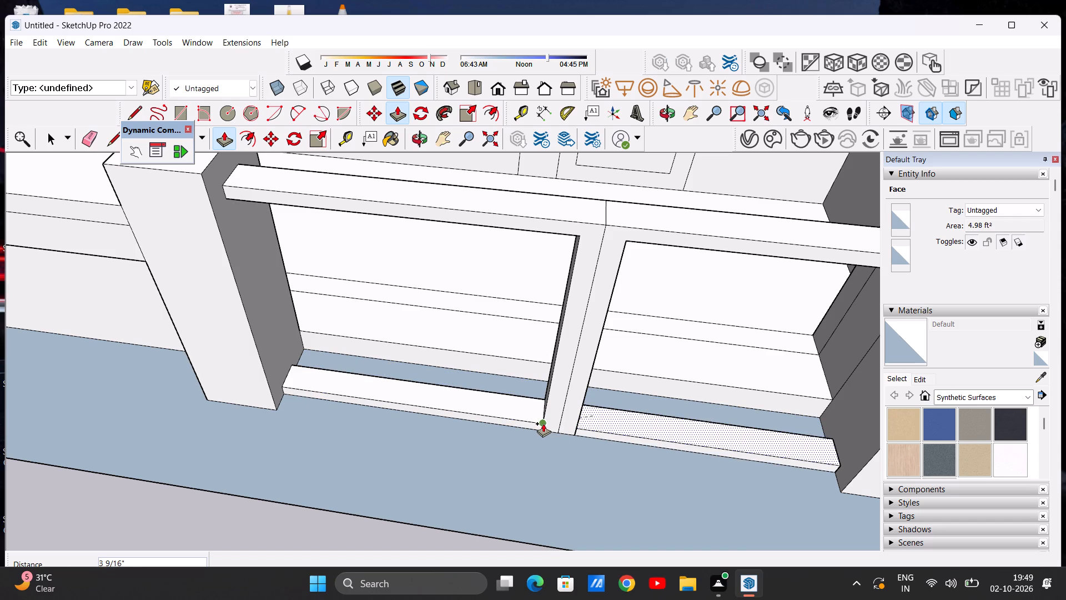
{"action": "left_click", "coordinate": [542, 423]}
{"action": "key", "text": "space"}
Push/Pull the circle nearest the gate post, under the boundary-wall side's top rail, down about 5' 10 9/16" to the bottom rail.
{"action": "scroll", "coordinate": [484, 452], "scroll_direction": "down", "scroll_amount": 12}
{"action": "middle_click_drag", "start_coordinate": [515, 439], "coordinate": [532, 311]}
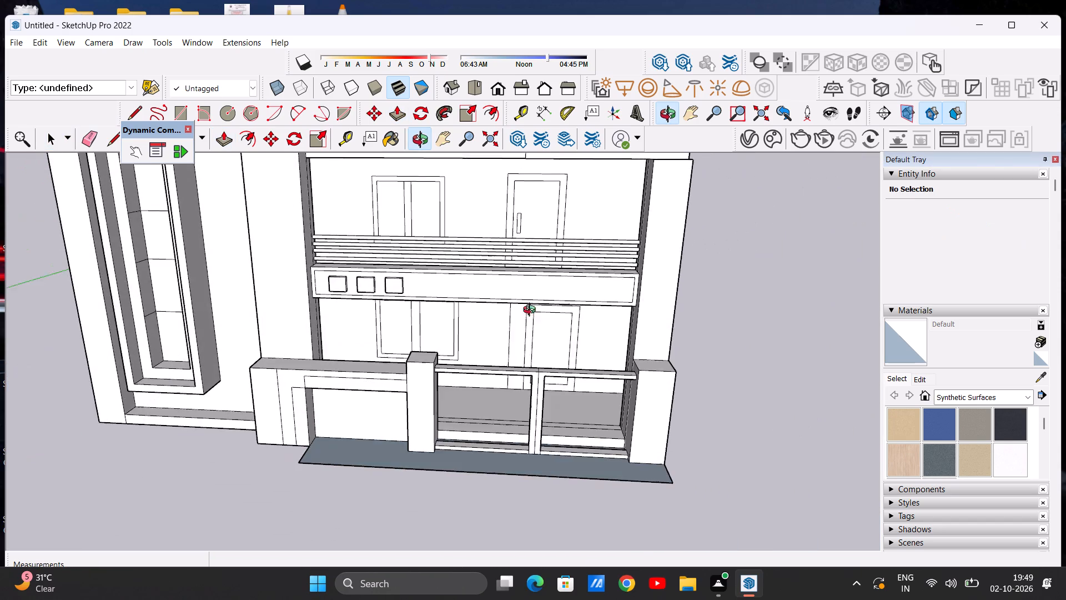
{"action": "middle_click_drag", "start_coordinate": [532, 311], "coordinate": [531, 311]}
{"action": "middle_click_drag", "start_coordinate": [491, 445], "coordinate": [490, 316]}
{"action": "middle_click_drag", "start_coordinate": [506, 363], "coordinate": [502, 318]}
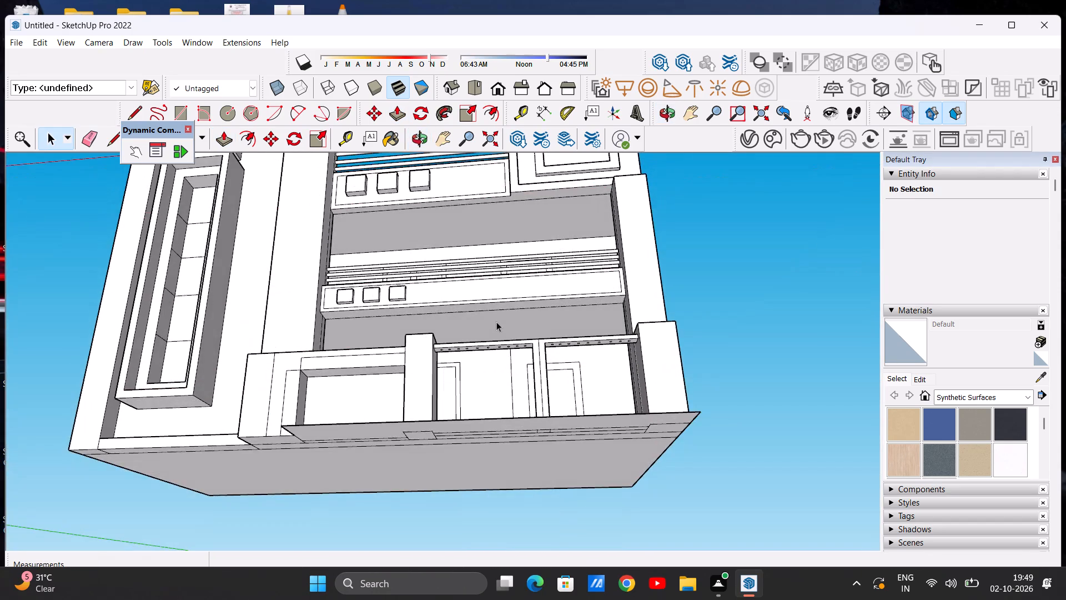
{"action": "scroll", "coordinate": [514, 369], "scroll_direction": "up", "scroll_amount": 6}
{"action": "scroll", "coordinate": [514, 369], "scroll_direction": "down", "scroll_amount": 1}
{"action": "scroll", "coordinate": [514, 369], "scroll_direction": "up", "scroll_amount": 6}
{"action": "scroll", "coordinate": [548, 307], "scroll_direction": "up", "scroll_amount": 6}
{"action": "scroll", "coordinate": [553, 307], "scroll_direction": "down", "scroll_amount": 2}
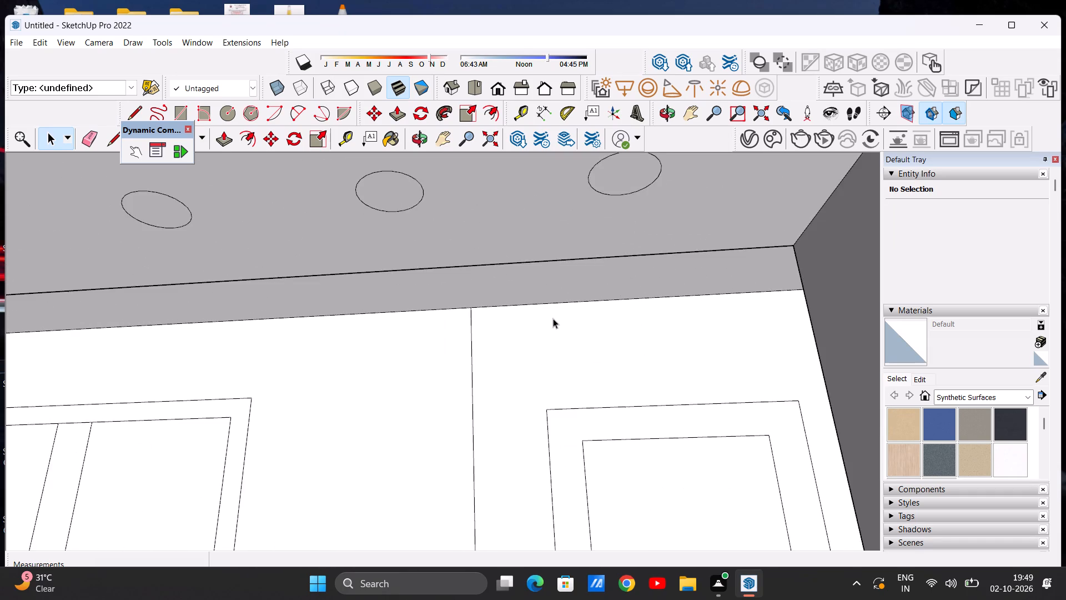
{"action": "scroll", "coordinate": [553, 318], "scroll_direction": "down", "scroll_amount": 9}
{"action": "scroll", "coordinate": [572, 306], "scroll_direction": "up", "scroll_amount": 3}
{"action": "key", "text": "p"}
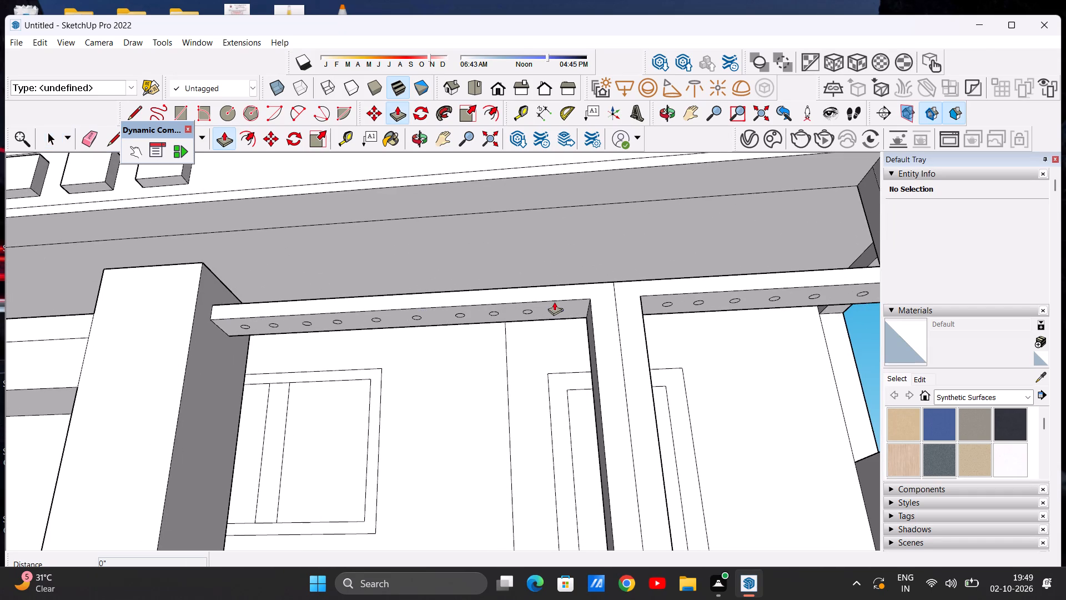
{"action": "scroll", "coordinate": [560, 303], "scroll_direction": "up", "scroll_amount": 12}
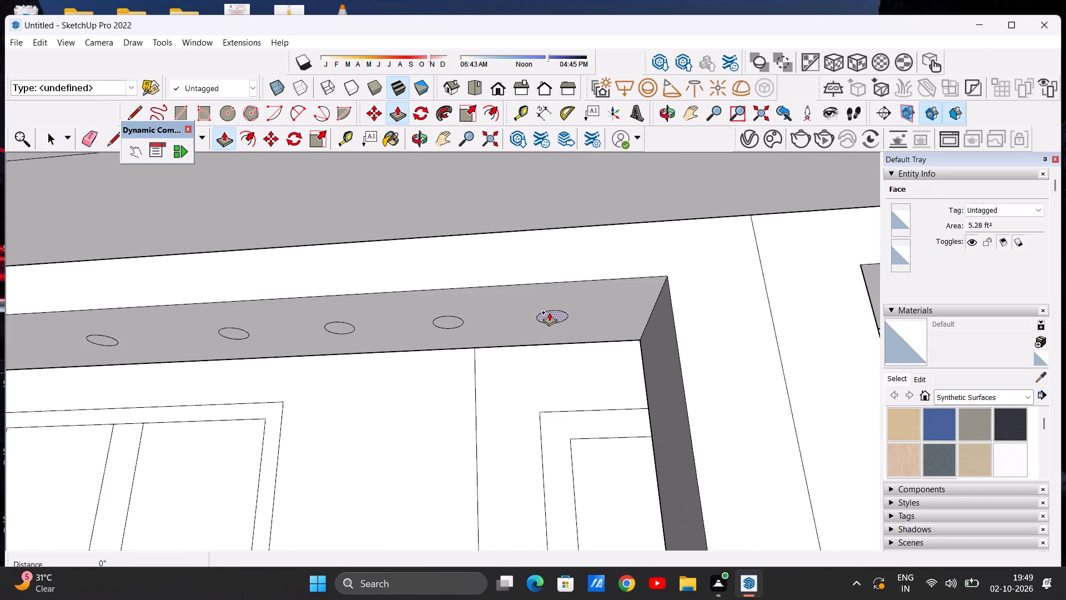
{"action": "left_click", "coordinate": [549, 312]}
{"action": "scroll", "coordinate": [568, 422], "scroll_direction": "down", "scroll_amount": 20}
{"action": "scroll", "coordinate": [568, 422], "scroll_direction": "down", "scroll_amount": 3}
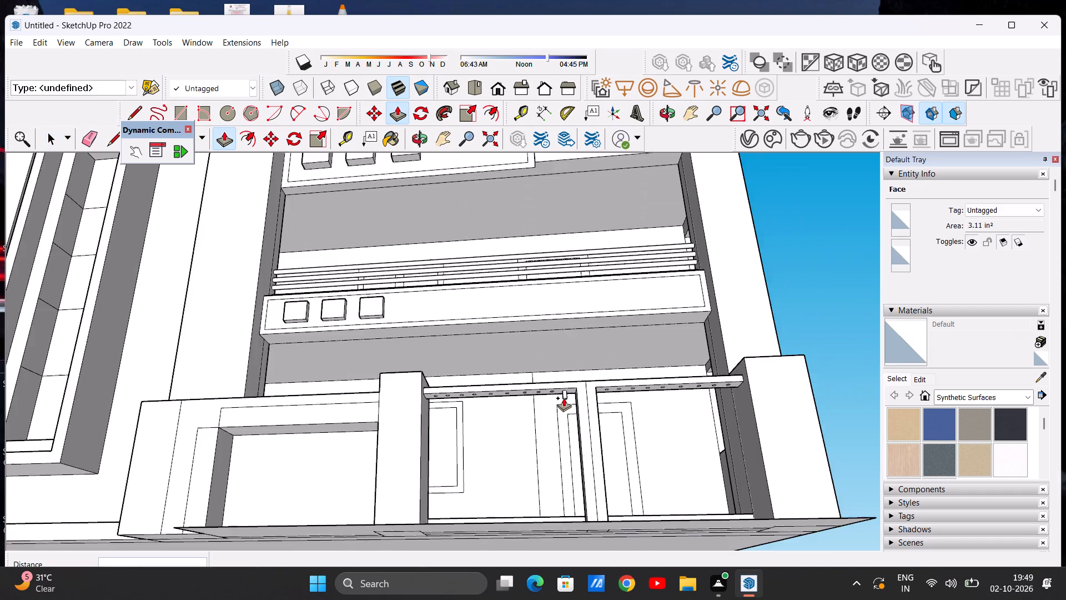
{"action": "scroll", "coordinate": [564, 398], "scroll_direction": "down", "scroll_amount": 3}
{"action": "middle_click_drag", "start_coordinate": [572, 472], "coordinate": [578, 539]}
{"action": "scroll", "coordinate": [572, 514], "scroll_direction": "up", "scroll_amount": 7}
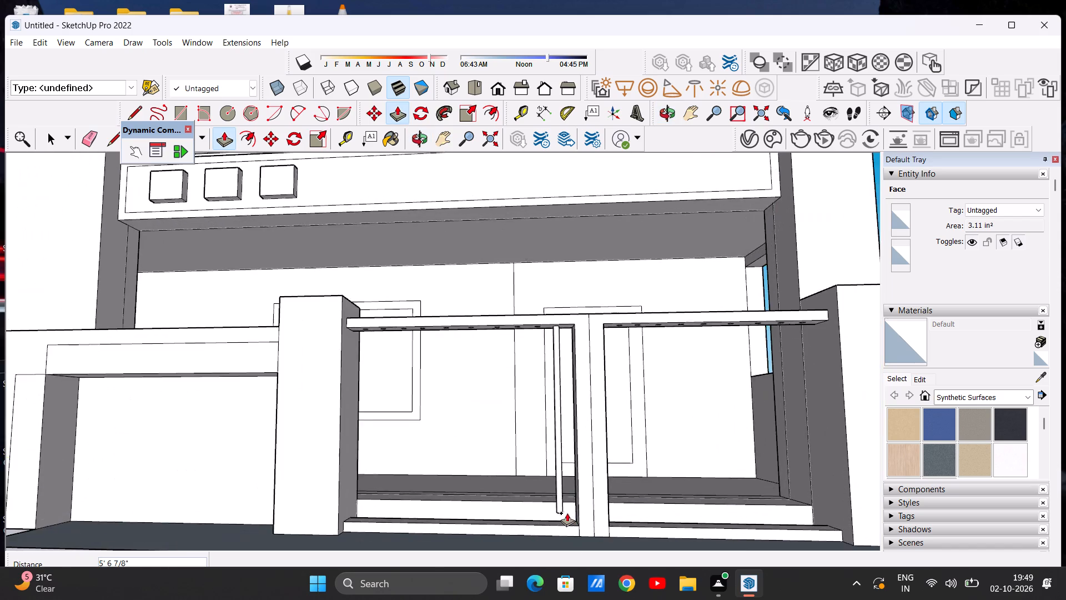
{"action": "scroll", "coordinate": [567, 513], "scroll_direction": "up", "scroll_amount": 11}
{"action": "scroll", "coordinate": [552, 486], "scroll_direction": "down", "scroll_amount": 7}
{"action": "scroll", "coordinate": [551, 484], "scroll_direction": "up", "scroll_amount": 1}
{"action": "middle_click_drag", "start_coordinate": [551, 490], "coordinate": [556, 559]}
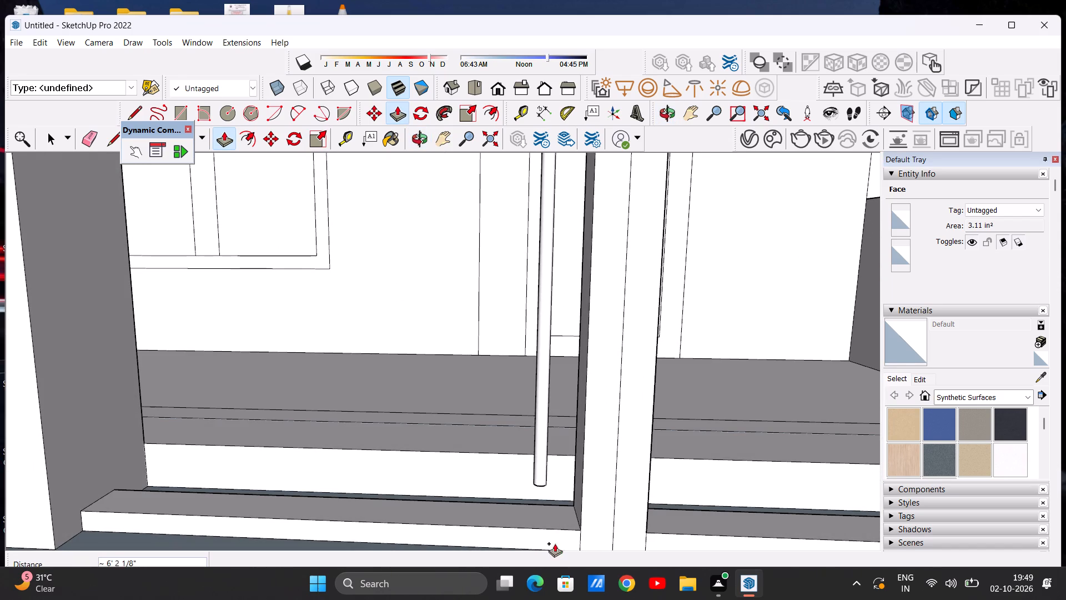
{"action": "left_click", "coordinate": [550, 516]}
Push/Pull the second circle from the gate post under the same top rail down about 5' 10 9/16" to the bottom rail.
{"action": "scroll", "coordinate": [550, 510], "scroll_direction": "down", "scroll_amount": 13}
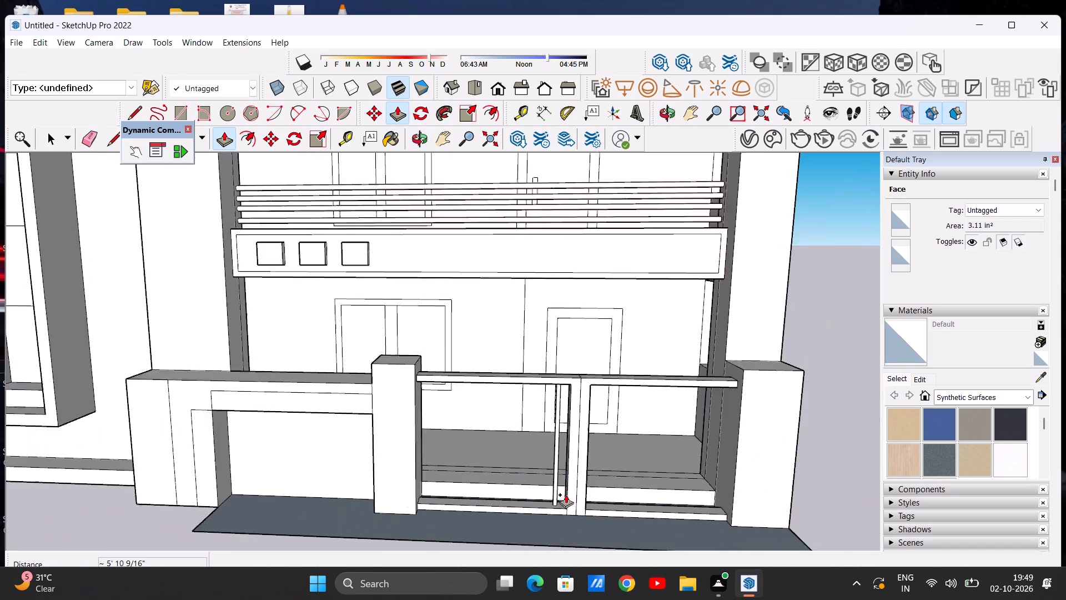
{"action": "scroll", "coordinate": [566, 494], "scroll_direction": "down", "scroll_amount": 2}
{"action": "scroll", "coordinate": [512, 389], "scroll_direction": "up", "scroll_amount": 7}
{"action": "scroll", "coordinate": [522, 440], "scroll_direction": "up", "scroll_amount": 1}
{"action": "middle_click_drag", "start_coordinate": [519, 436], "coordinate": [507, 319]}
{"action": "scroll", "coordinate": [636, 316], "scroll_direction": "up", "scroll_amount": 2}
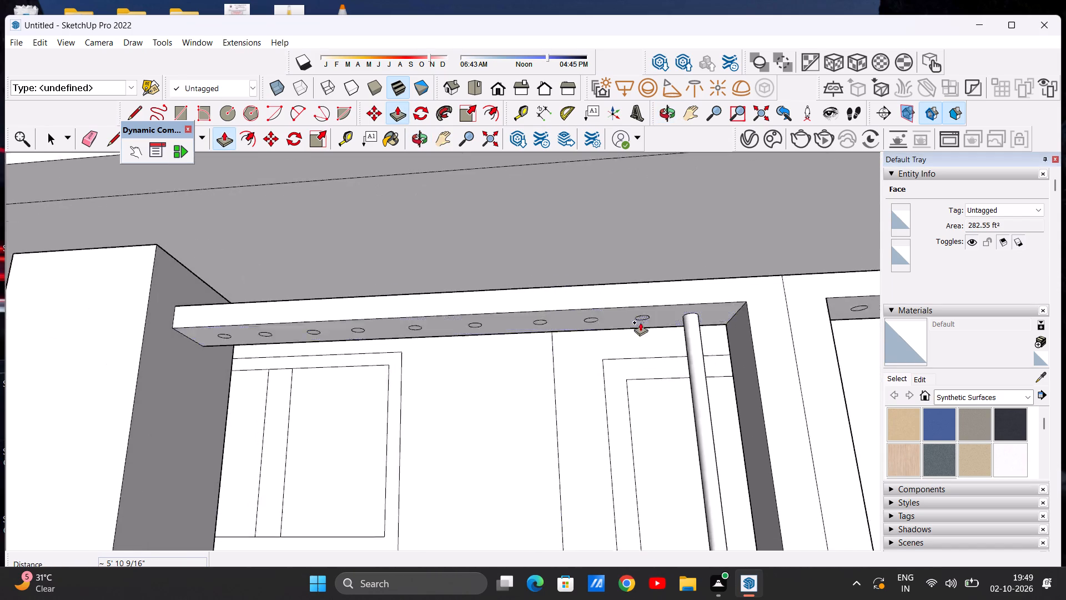
{"action": "scroll", "coordinate": [640, 322], "scroll_direction": "up", "scroll_amount": 10}
{"action": "left_click", "coordinate": [638, 303]}
{"action": "scroll", "coordinate": [647, 459], "scroll_direction": "down", "scroll_amount": 11}
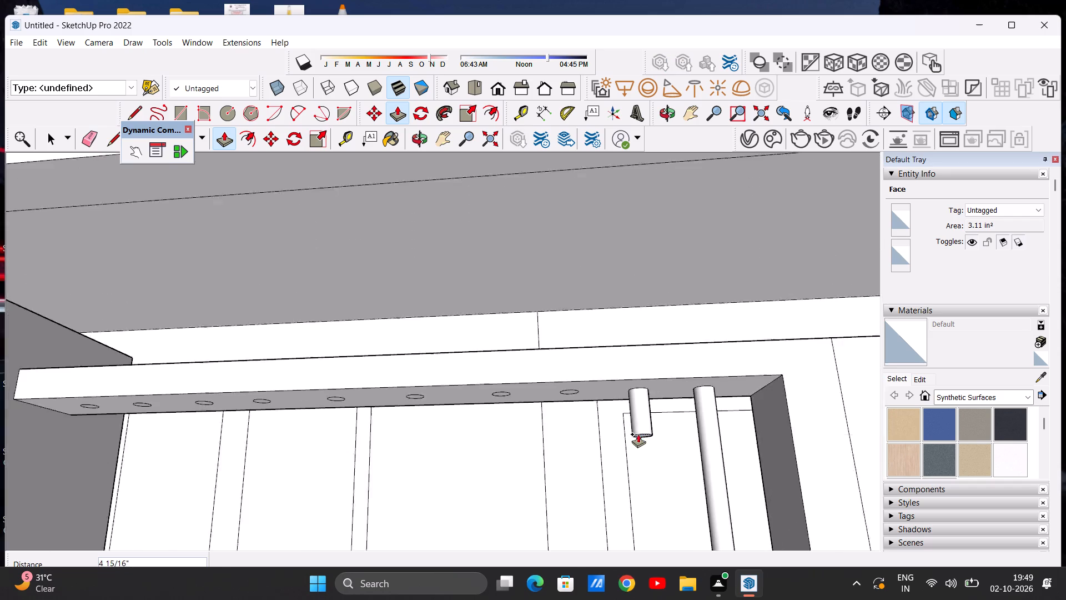
{"action": "scroll", "coordinate": [638, 434], "scroll_direction": "down", "scroll_amount": 15}
{"action": "scroll", "coordinate": [631, 517], "scroll_direction": "down", "scroll_amount": 7}
{"action": "middle_click_drag", "start_coordinate": [625, 516], "coordinate": [625, 554]}
{"action": "scroll", "coordinate": [631, 530], "scroll_direction": "up", "scroll_amount": 12}
{"action": "scroll", "coordinate": [621, 519], "scroll_direction": "down", "scroll_amount": 1}
{"action": "middle_click_drag", "start_coordinate": [615, 508], "coordinate": [616, 569]}
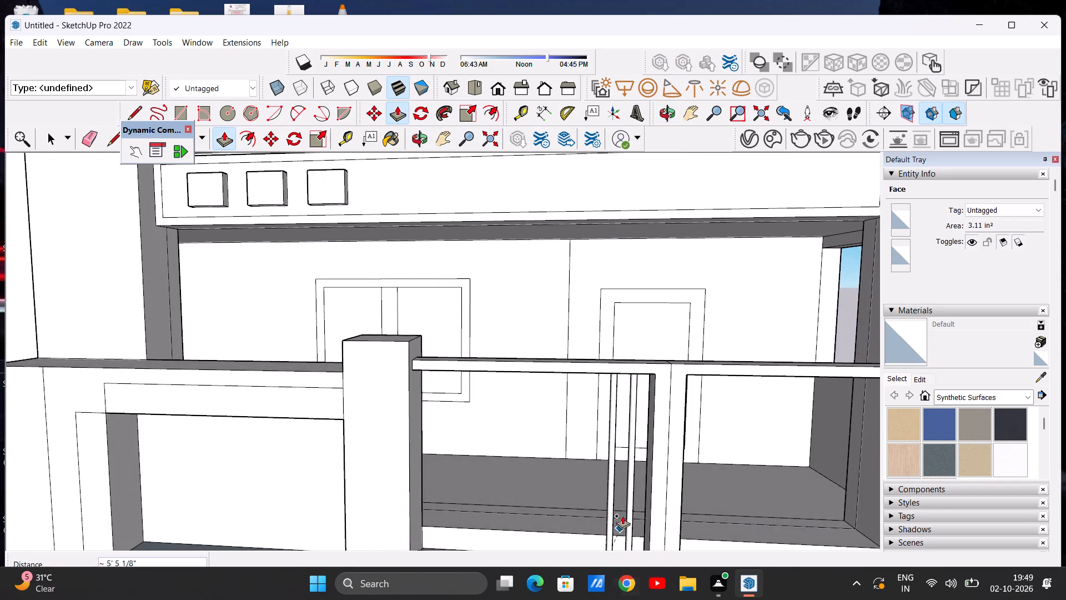
{"action": "scroll", "coordinate": [619, 502], "scroll_direction": "down", "scroll_amount": 10}
{"action": "middle_click_drag", "start_coordinate": [608, 506], "coordinate": [601, 541]}
{"action": "scroll", "coordinate": [614, 506], "scroll_direction": "up", "scroll_amount": 15}
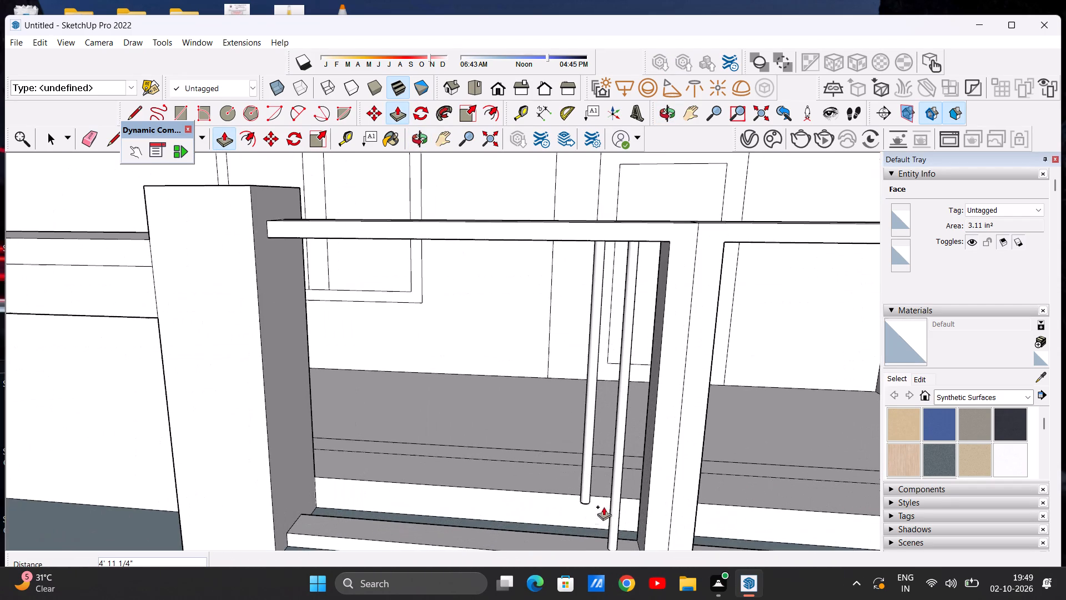
{"action": "left_click", "coordinate": [562, 542]}
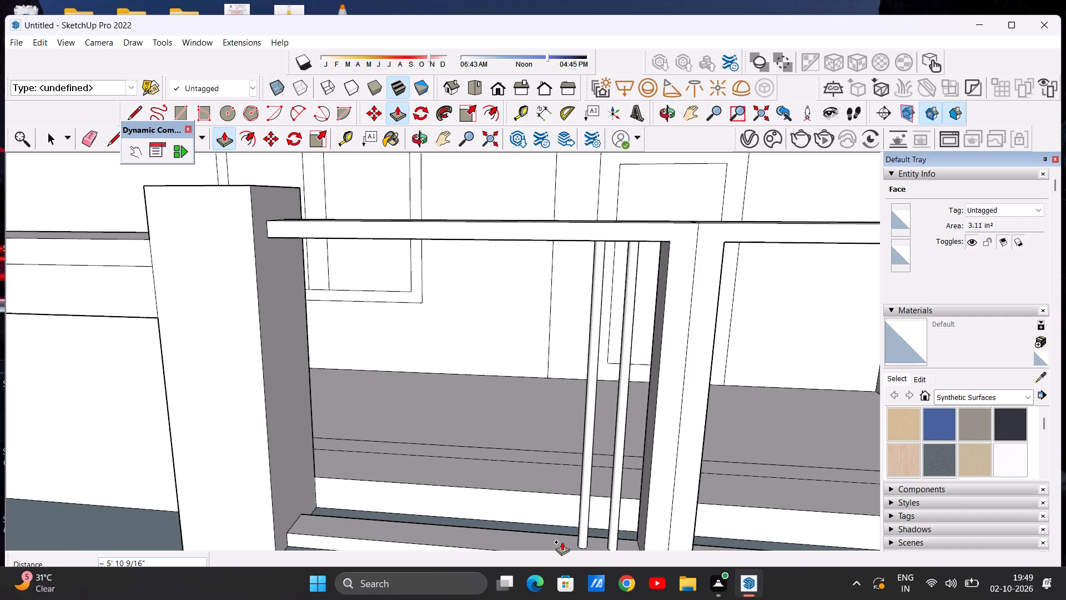
Extrude the third circle from the gate post down about 5' 10 9/16" to the bottom rail as a round bar.
{"action": "scroll", "coordinate": [574, 506], "scroll_direction": "down", "scroll_amount": 7}
{"action": "scroll", "coordinate": [558, 439], "scroll_direction": "down", "scroll_amount": 4}
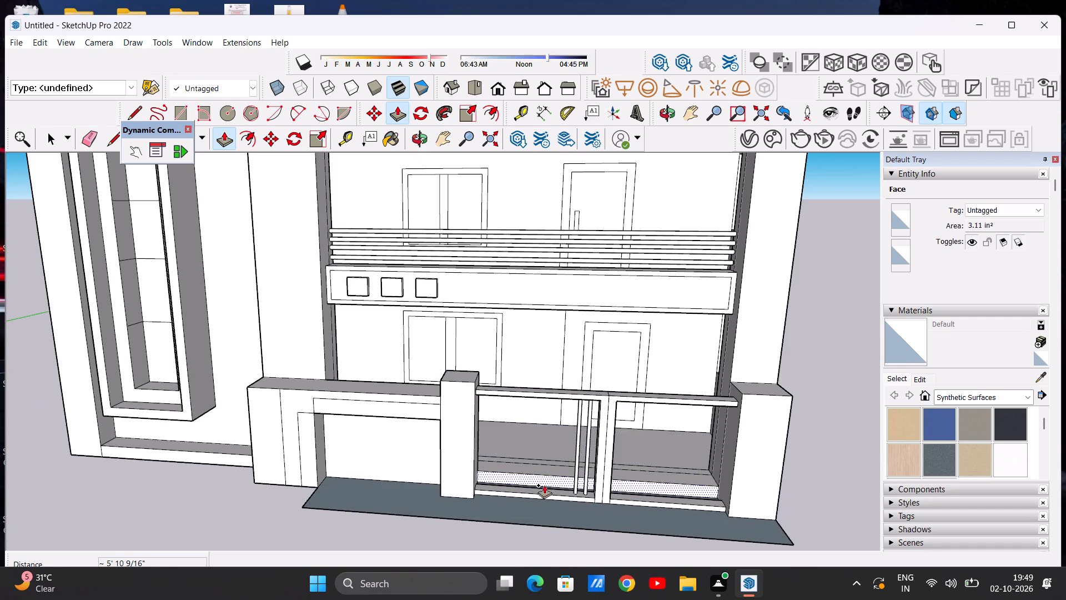
{"action": "middle_click_drag", "start_coordinate": [544, 485], "coordinate": [556, 315]}
{"action": "scroll", "coordinate": [558, 372], "scroll_direction": "up", "scroll_amount": 11}
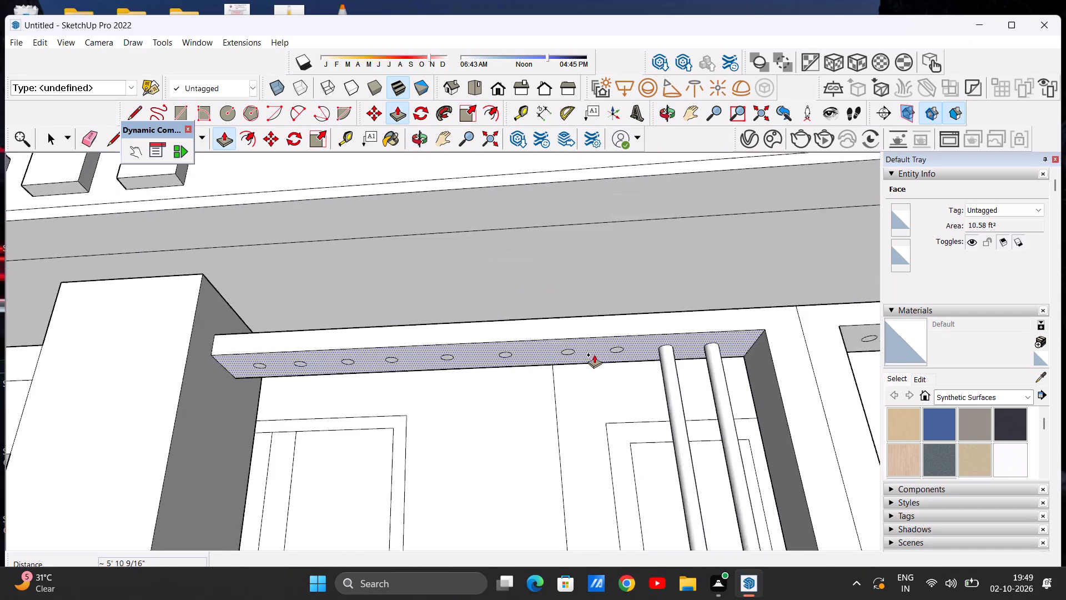
{"action": "scroll", "coordinate": [594, 354], "scroll_direction": "up", "scroll_amount": 15}
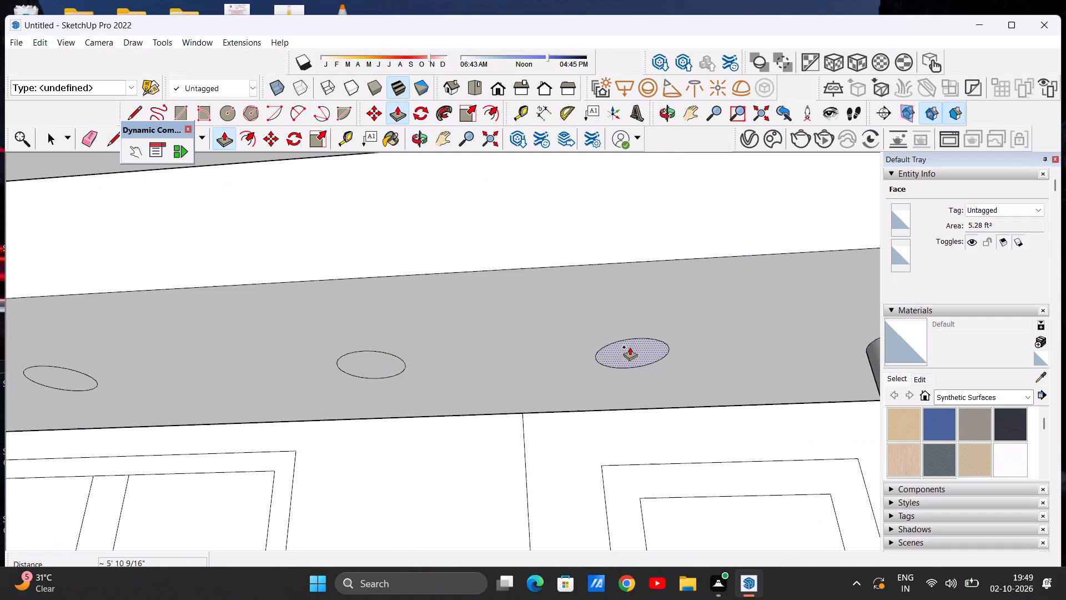
{"action": "left_click", "coordinate": [630, 348]}
{"action": "scroll", "coordinate": [637, 498], "scroll_direction": "down", "scroll_amount": 20}
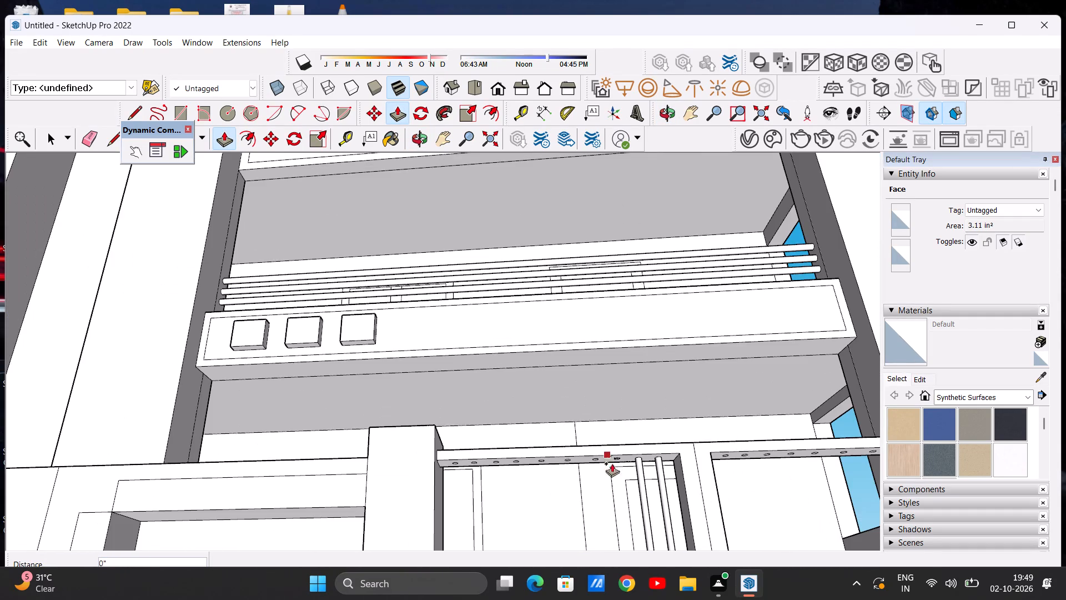
{"action": "scroll", "coordinate": [624, 501], "scroll_direction": "down", "scroll_amount": 12}
{"action": "middle_click_drag", "start_coordinate": [611, 533], "coordinate": [611, 587]}
{"action": "scroll", "coordinate": [615, 526], "scroll_direction": "down", "scroll_amount": 6}
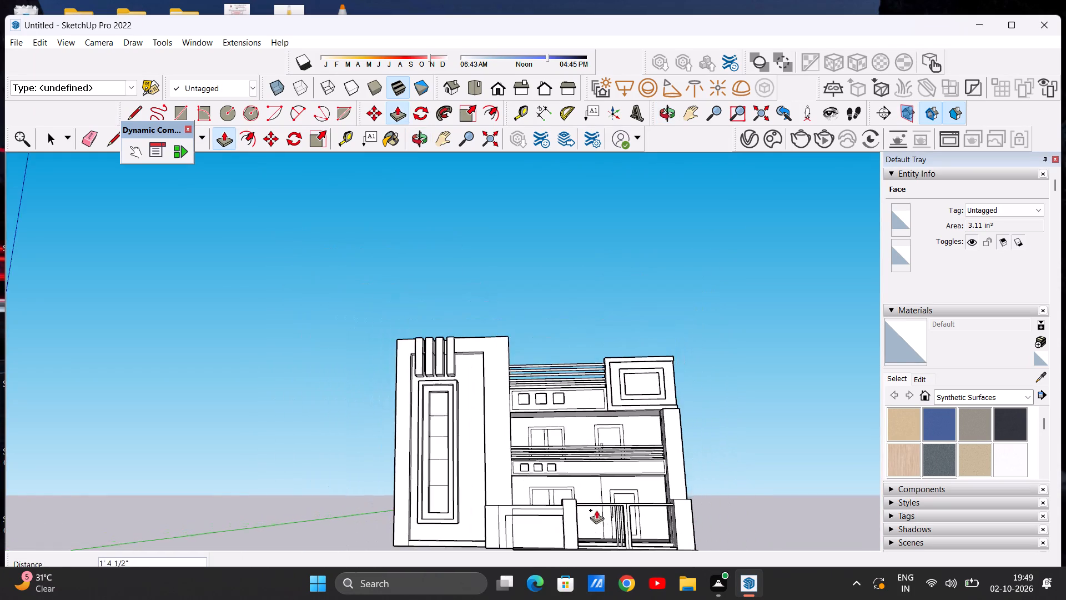
{"action": "middle_click_drag", "start_coordinate": [610, 516], "coordinate": [606, 569]}
{"action": "scroll", "coordinate": [610, 523], "scroll_direction": "up", "scroll_amount": 11}
{"action": "scroll", "coordinate": [540, 462], "scroll_direction": "down", "scroll_amount": 8}
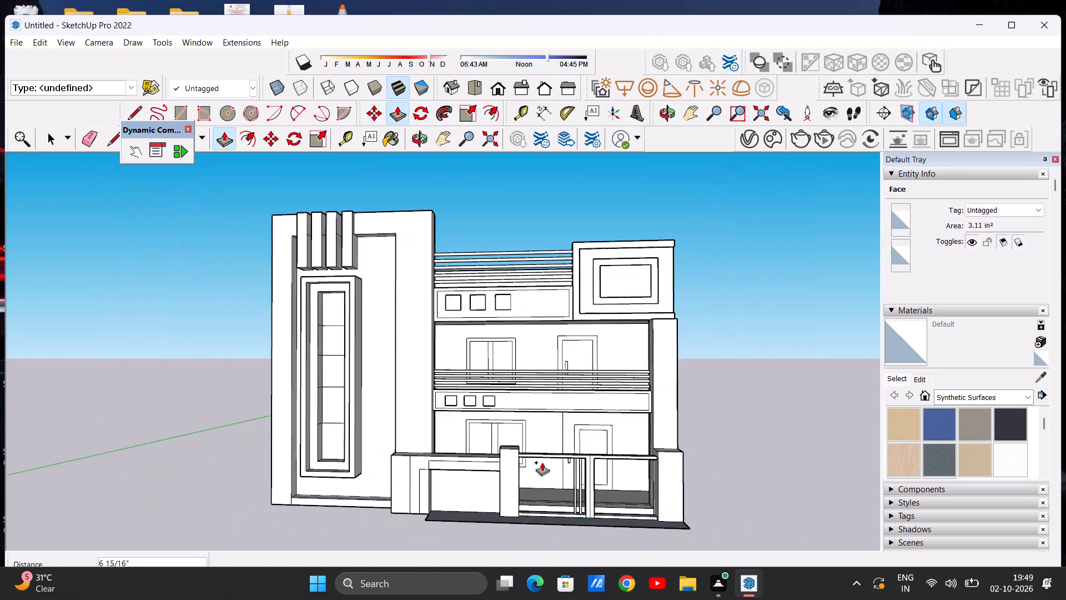
{"action": "scroll", "coordinate": [542, 462], "scroll_direction": "down", "scroll_amount": 5}
{"action": "middle_click_drag", "start_coordinate": [556, 481], "coordinate": [562, 562]}
{"action": "scroll", "coordinate": [560, 496], "scroll_direction": "up", "scroll_amount": 19}
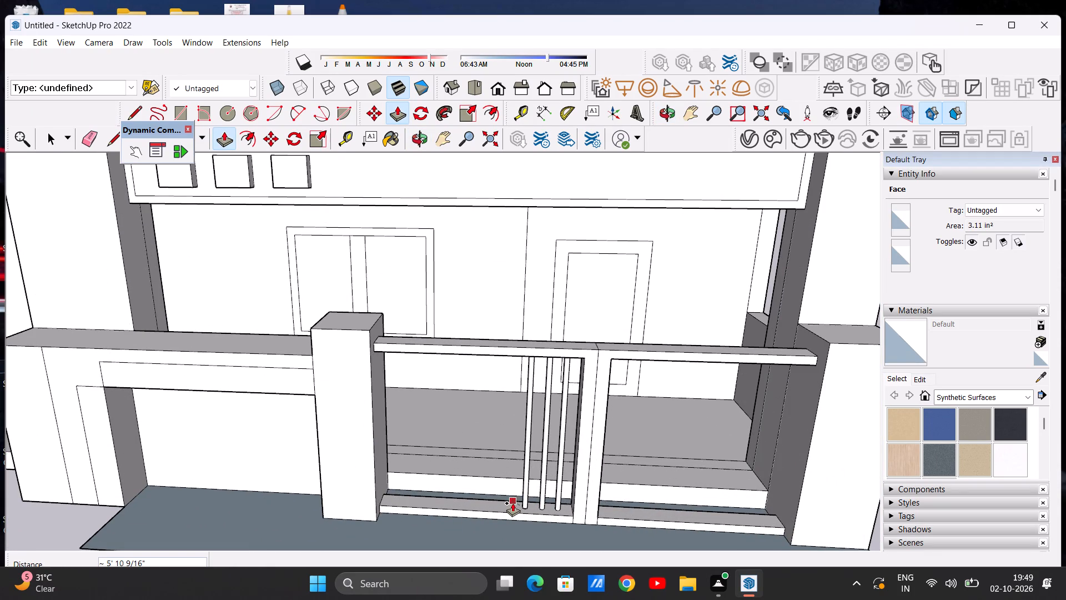
{"action": "scroll", "coordinate": [522, 500], "scroll_direction": "up", "scroll_amount": 6}
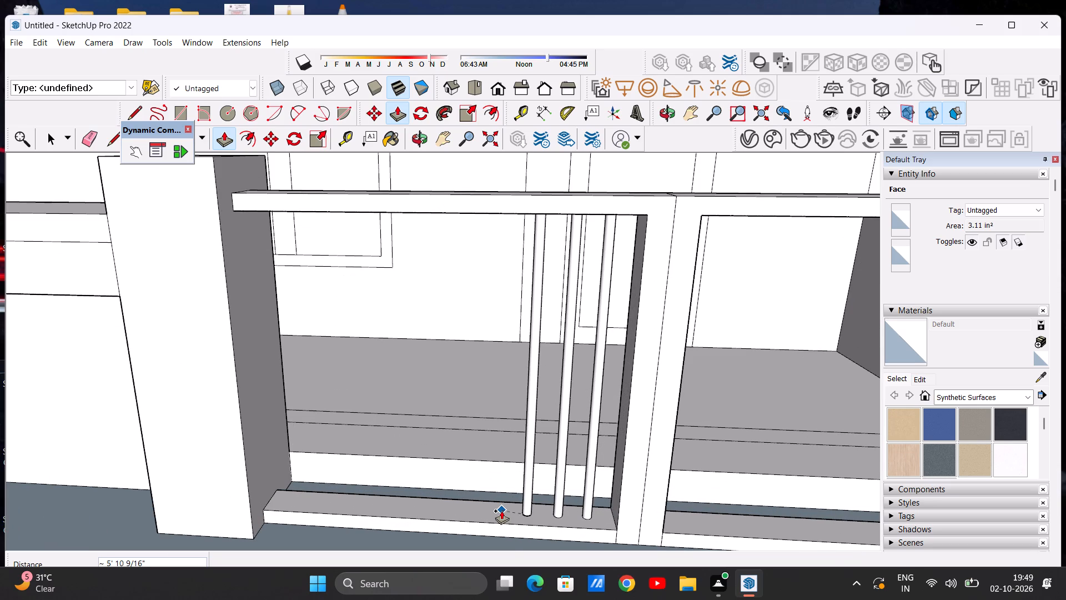
{"action": "left_click", "coordinate": [501, 511]}
Push/Pull the fourth circle from the gate post down about 5' 10 9/16" so the bar meets the bottom rail.
{"action": "scroll", "coordinate": [505, 361], "scroll_direction": "down", "scroll_amount": 11}
{"action": "scroll", "coordinate": [505, 359], "scroll_direction": "up", "scroll_amount": 10}
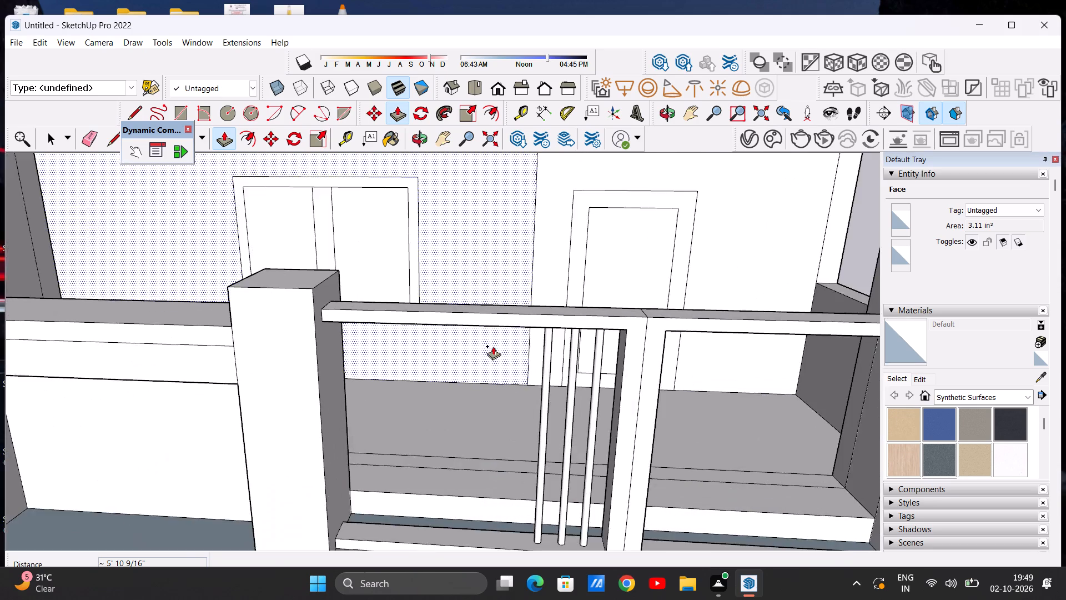
{"action": "scroll", "coordinate": [493, 346], "scroll_direction": "up", "scroll_amount": 4}
{"action": "scroll", "coordinate": [504, 365], "scroll_direction": "down", "scroll_amount": 5}
{"action": "middle_click_drag", "start_coordinate": [531, 393], "coordinate": [555, 227]}
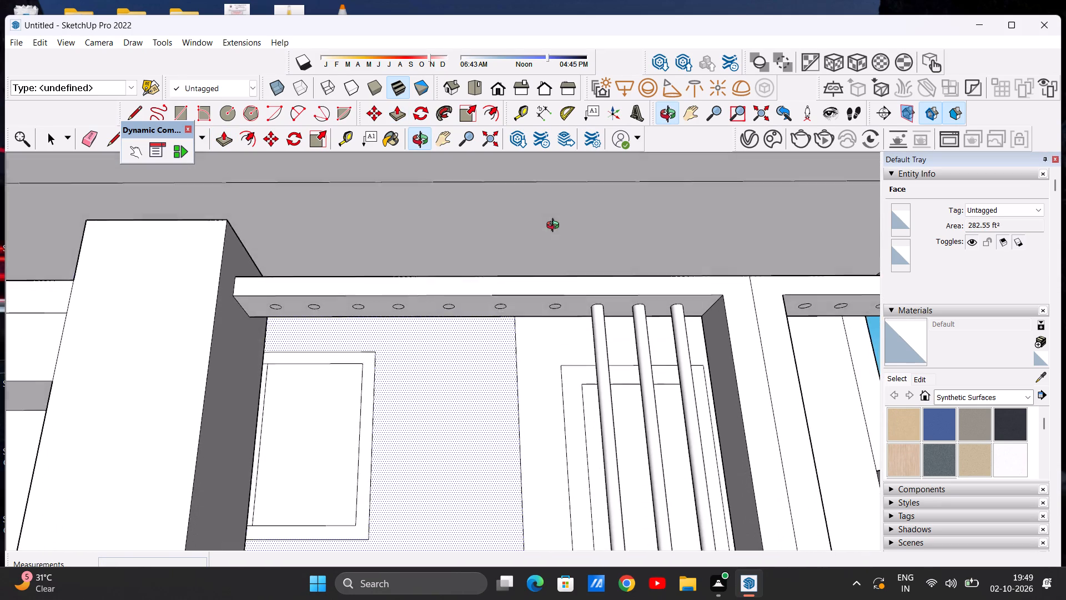
{"action": "middle_click_drag", "start_coordinate": [555, 227], "coordinate": [553, 218]}
{"action": "scroll", "coordinate": [556, 318], "scroll_direction": "up", "scroll_amount": 14}
{"action": "left_click", "coordinate": [549, 291]}
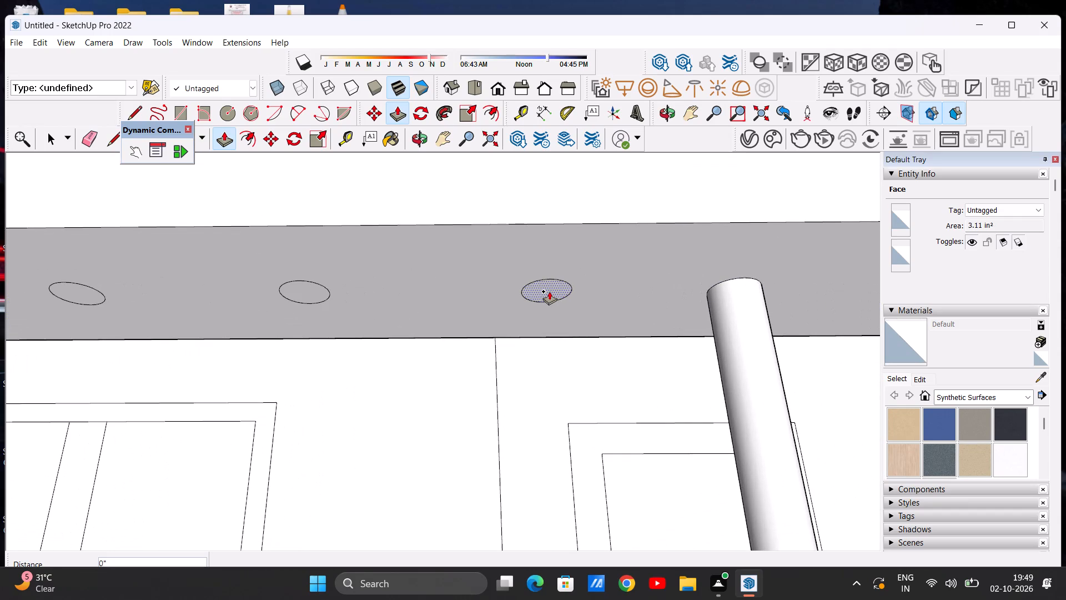
{"action": "scroll", "coordinate": [562, 388], "scroll_direction": "down", "scroll_amount": 18}
{"action": "scroll", "coordinate": [566, 447], "scroll_direction": "down", "scroll_amount": 13}
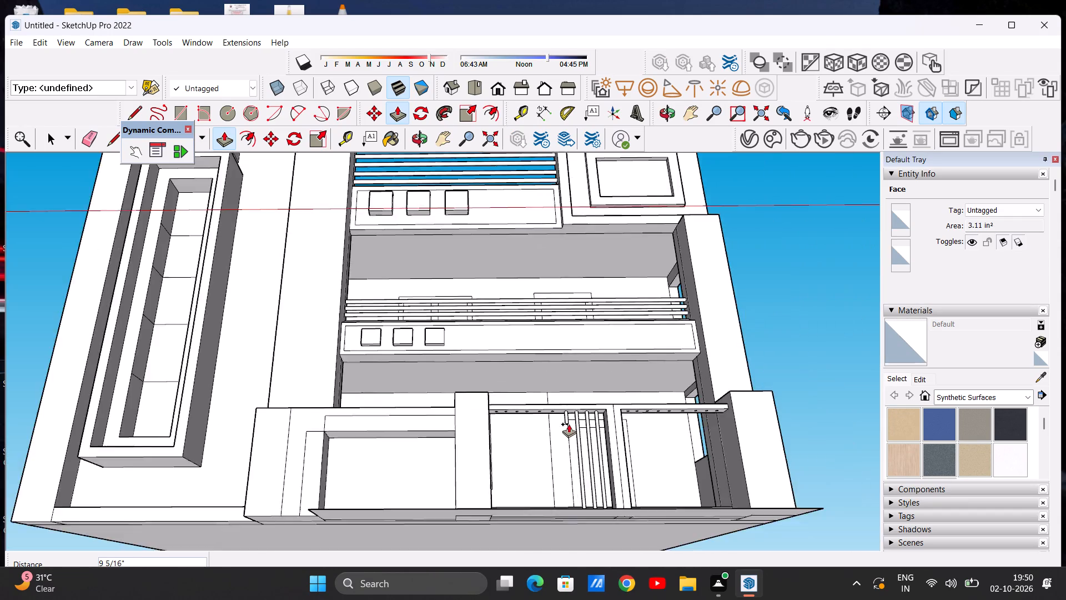
{"action": "scroll", "coordinate": [569, 424], "scroll_direction": "down", "scroll_amount": 8}
{"action": "middle_click_drag", "start_coordinate": [561, 446], "coordinate": [580, 499]}
{"action": "scroll", "coordinate": [575, 471], "scroll_direction": "up", "scroll_amount": 4}
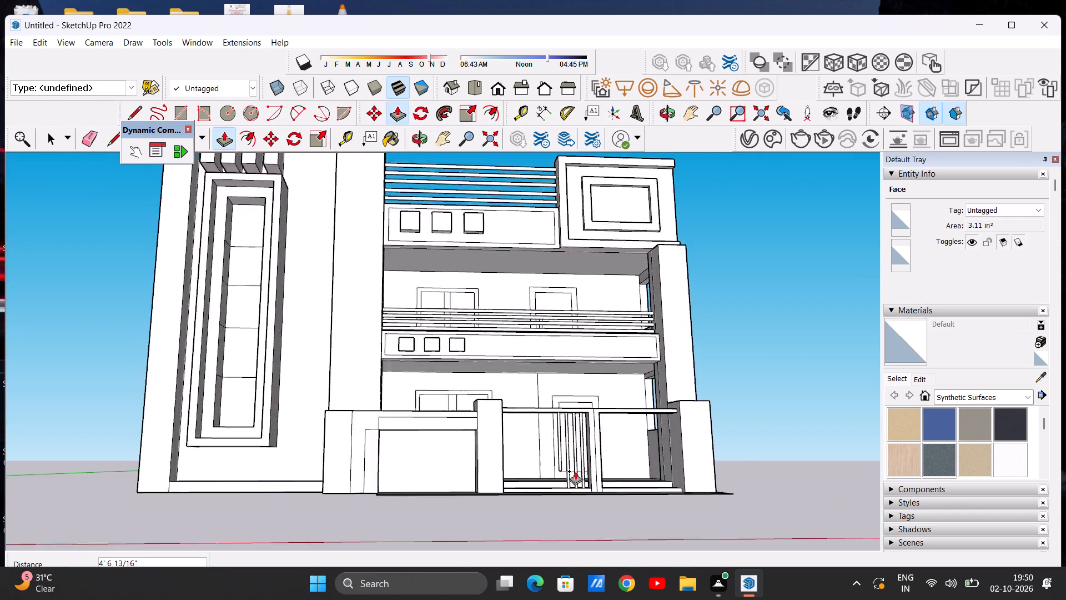
{"action": "scroll", "coordinate": [575, 471], "scroll_direction": "up", "scroll_amount": 10}
{"action": "middle_click_drag", "start_coordinate": [544, 493], "coordinate": [551, 546]}
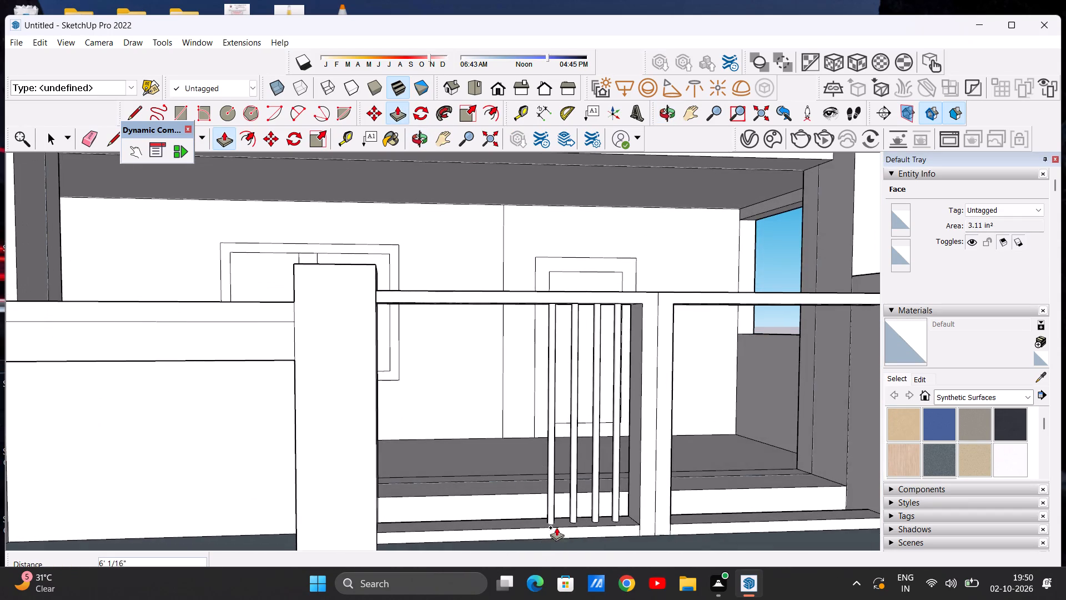
{"action": "scroll", "coordinate": [554, 521], "scroll_direction": "up", "scroll_amount": 11}
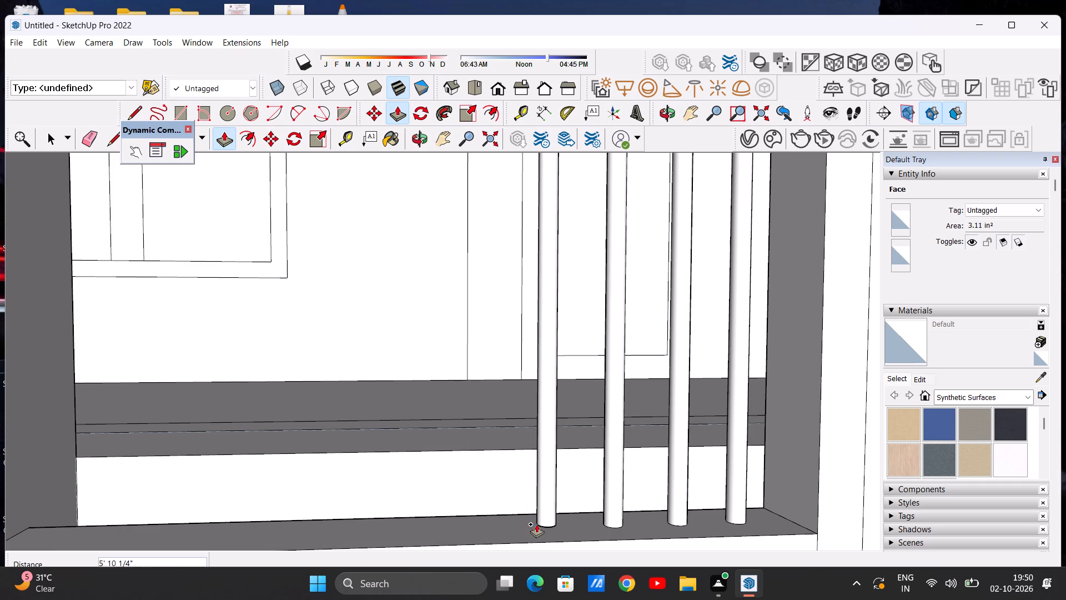
{"action": "left_click", "coordinate": [527, 523]}
Push/Pull the fifth circle from the gate post, under the top rail, down about 5' 10 9/16" to the bottom rail.
{"action": "scroll", "coordinate": [535, 443], "scroll_direction": "down", "scroll_amount": 8}
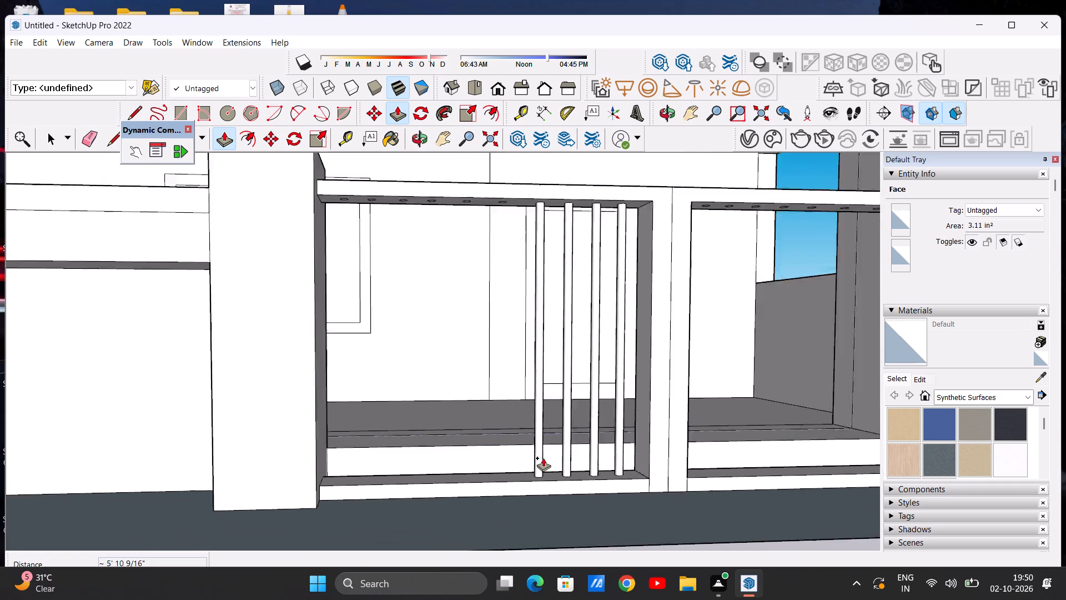
{"action": "scroll", "coordinate": [543, 458], "scroll_direction": "down", "scroll_amount": 13}
{"action": "middle_click_drag", "start_coordinate": [511, 365], "coordinate": [465, 281]}
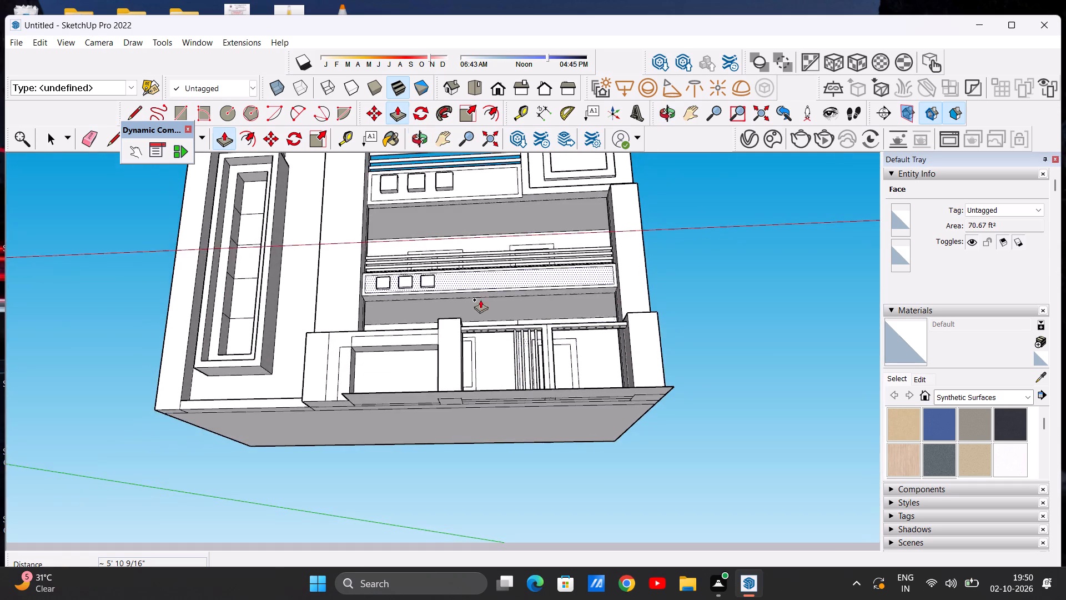
{"action": "scroll", "coordinate": [495, 359], "scroll_direction": "up", "scroll_amount": 14}
{"action": "scroll", "coordinate": [562, 262], "scroll_direction": "up", "scroll_amount": 7}
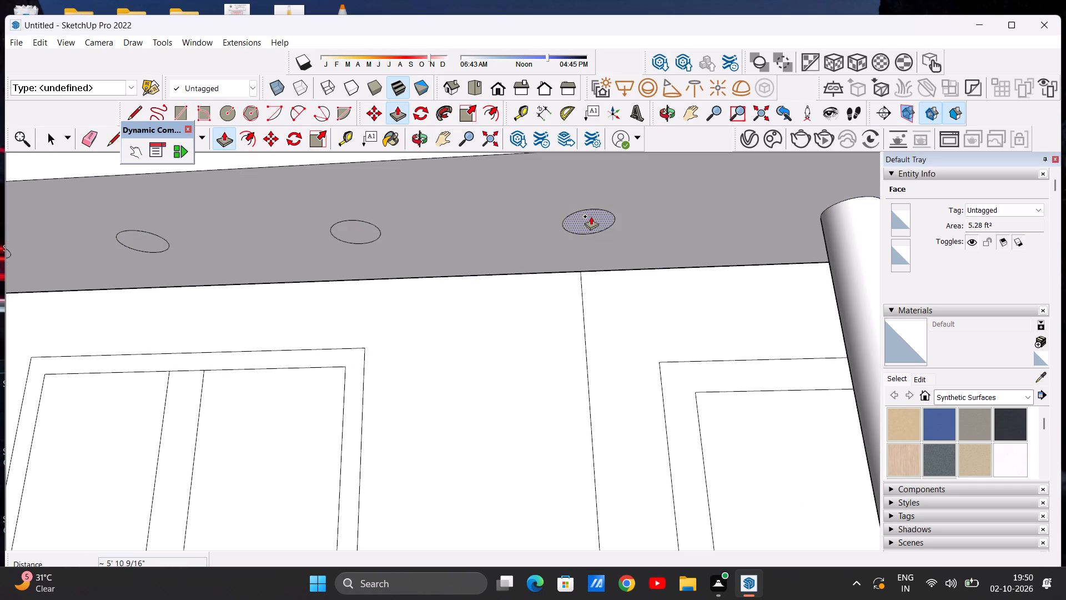
{"action": "left_click", "coordinate": [591, 216]}
{"action": "scroll", "coordinate": [610, 445], "scroll_direction": "down", "scroll_amount": 20}
{"action": "scroll", "coordinate": [610, 445], "scroll_direction": "down", "scroll_amount": 6}
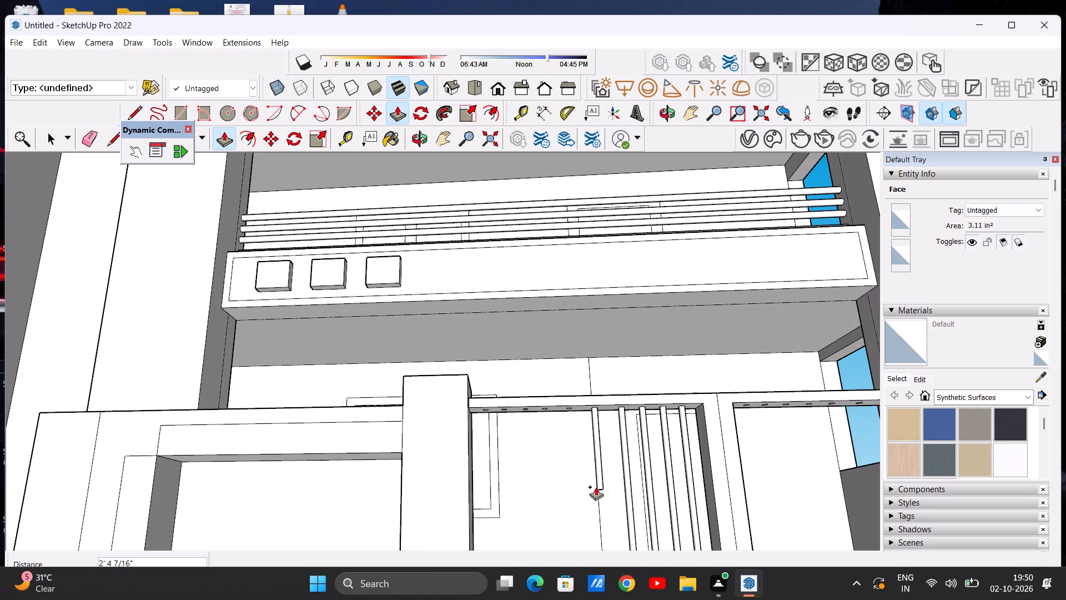
{"action": "scroll", "coordinate": [596, 487], "scroll_direction": "down", "scroll_amount": 14}
{"action": "middle_click_drag", "start_coordinate": [595, 492], "coordinate": [600, 552]}
{"action": "scroll", "coordinate": [592, 503], "scroll_direction": "up", "scroll_amount": 5}
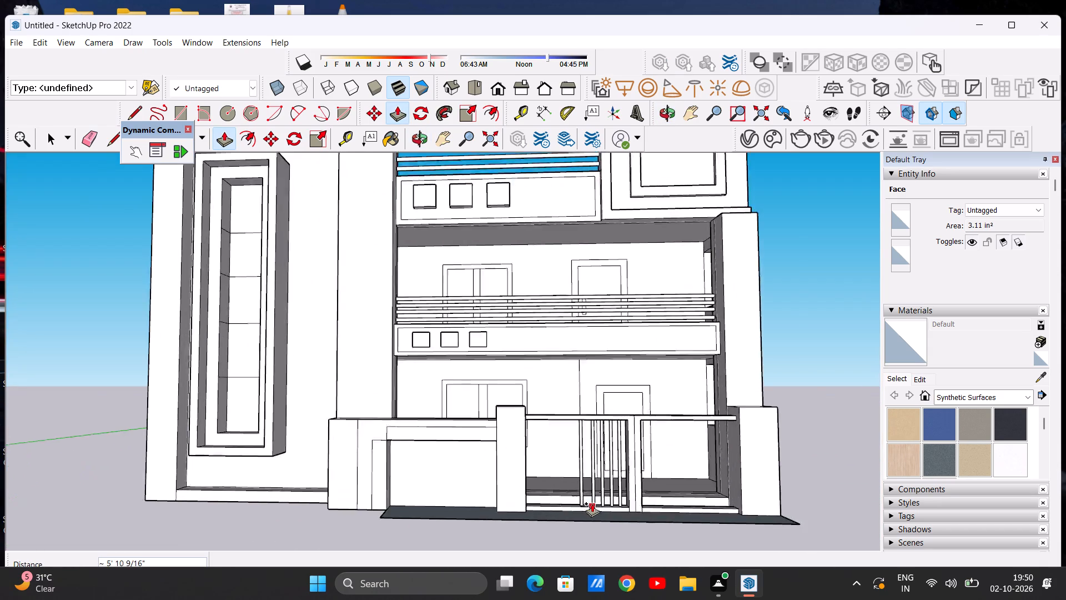
{"action": "scroll", "coordinate": [592, 503], "scroll_direction": "up", "scroll_amount": 16}
{"action": "middle_click_drag", "start_coordinate": [579, 513], "coordinate": [591, 553]}
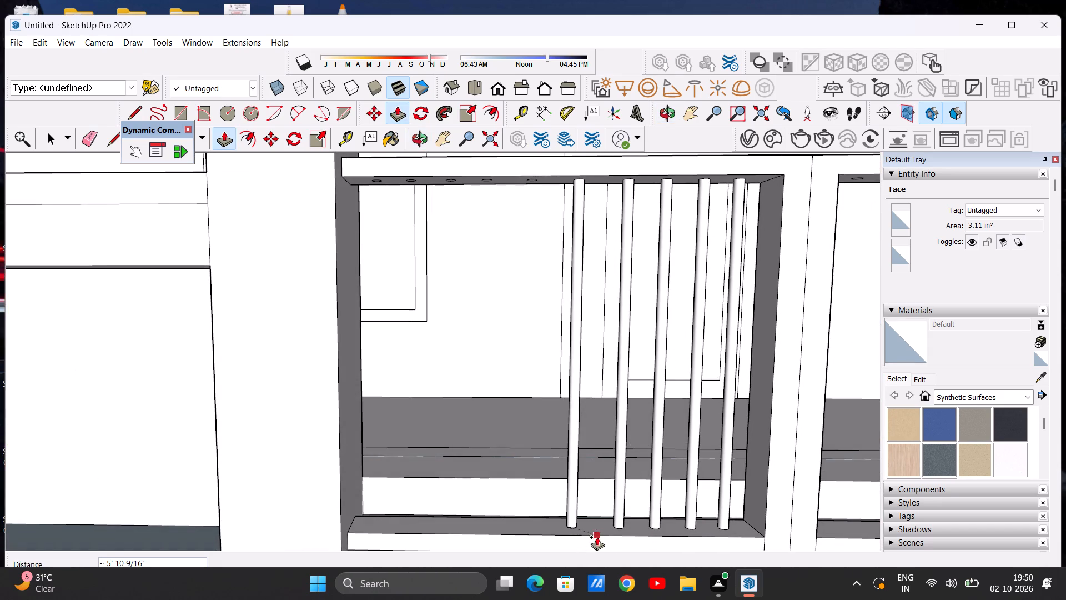
{"action": "left_click", "coordinate": [587, 527]}
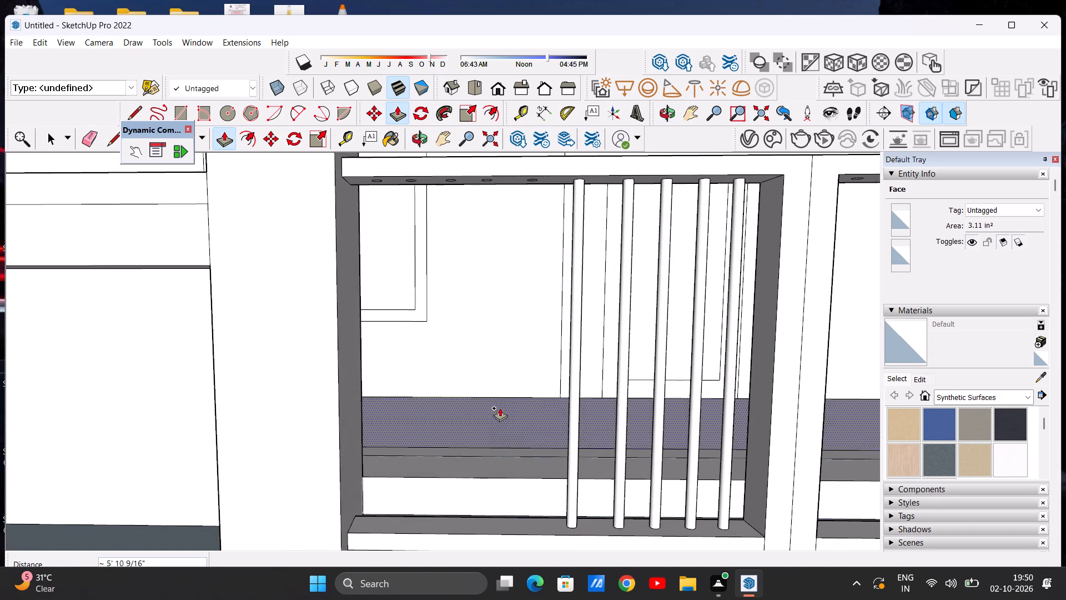
Extrude the sixth circle from the gate post down about 5' 10 9/16" so the round bar meets the bottom rail.
{"action": "scroll", "coordinate": [507, 384], "scroll_direction": "down", "scroll_amount": 8}
{"action": "middle_click_drag", "start_coordinate": [533, 348], "coordinate": [520, 327]}
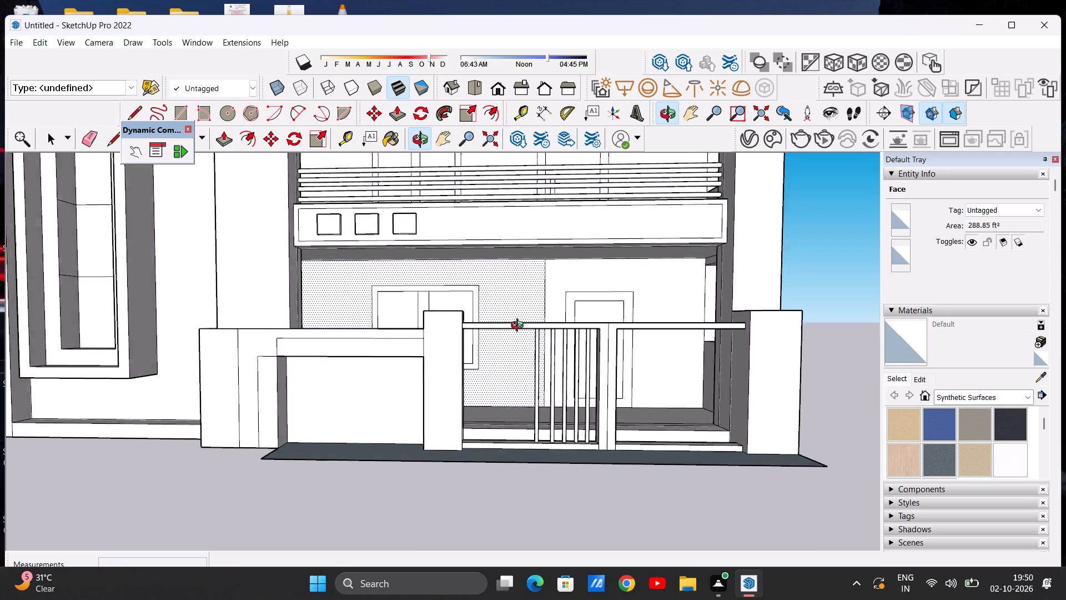
{"action": "middle_click_drag", "start_coordinate": [520, 327], "coordinate": [474, 222]}
{"action": "scroll", "coordinate": [514, 313], "scroll_direction": "up", "scroll_amount": 20}
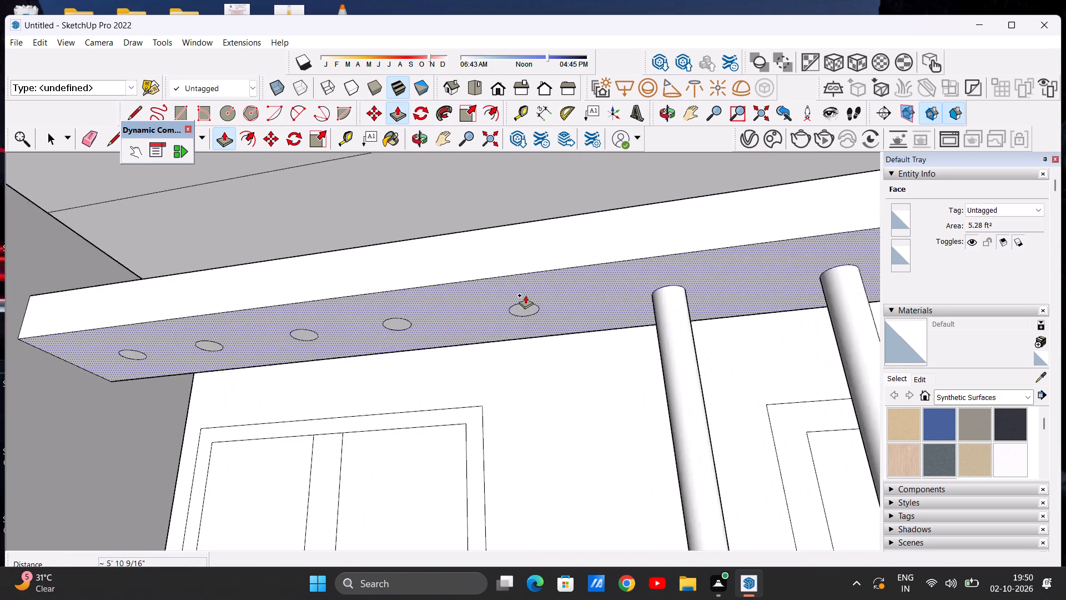
{"action": "scroll", "coordinate": [525, 295], "scroll_direction": "up", "scroll_amount": 9}
{"action": "left_click", "coordinate": [527, 316]}
{"action": "scroll", "coordinate": [556, 447], "scroll_direction": "down", "scroll_amount": 10}
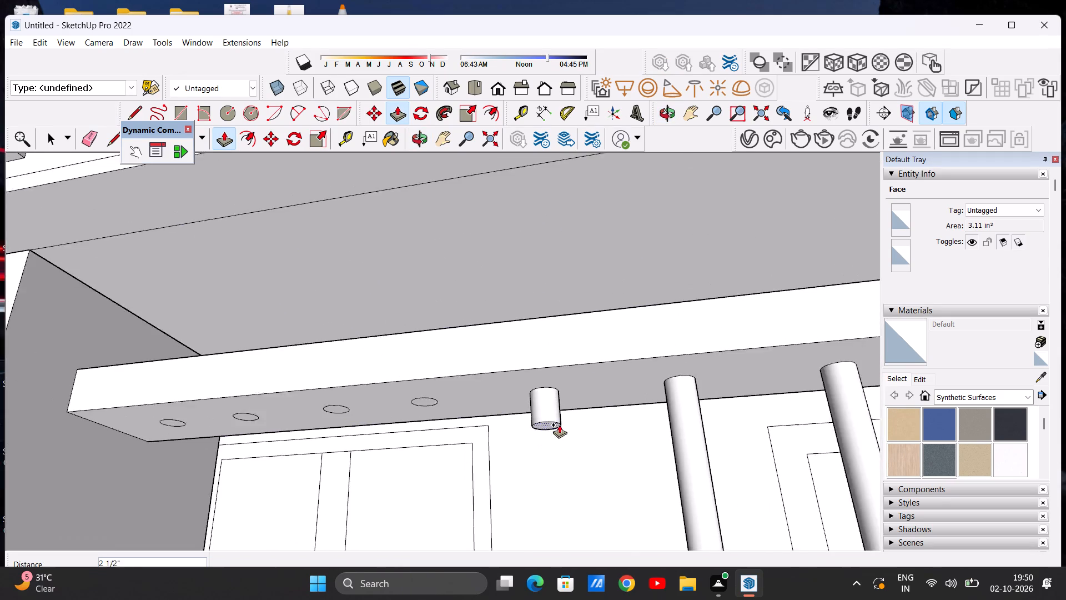
{"action": "scroll", "coordinate": [559, 424], "scroll_direction": "down", "scroll_amount": 11}
{"action": "scroll", "coordinate": [565, 474], "scroll_direction": "down", "scroll_amount": 15}
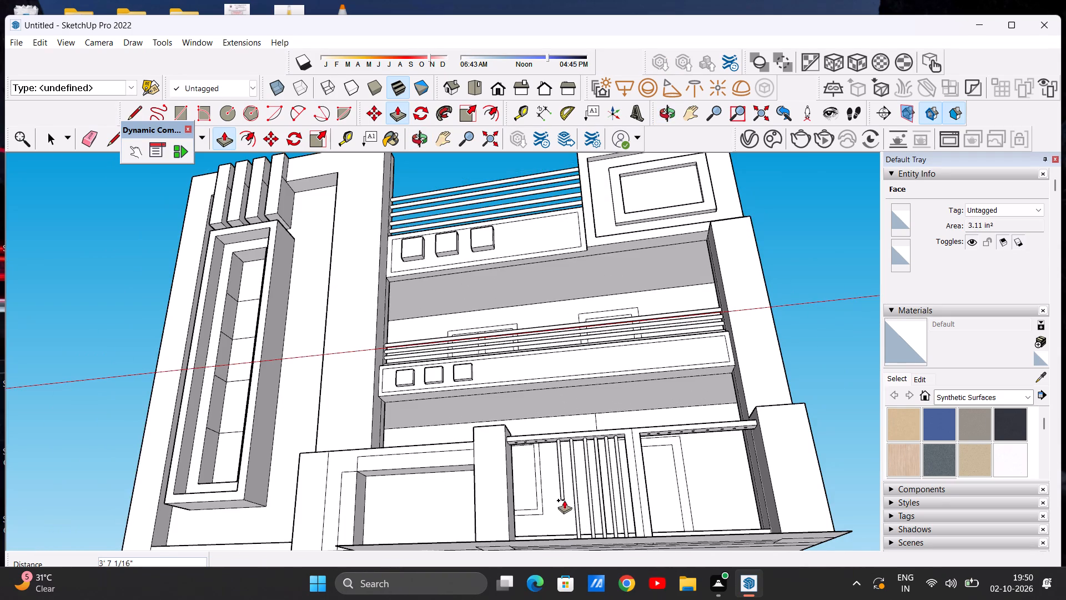
{"action": "middle_click_drag", "start_coordinate": [564, 500], "coordinate": [564, 558]}
{"action": "scroll", "coordinate": [552, 514], "scroll_direction": "down", "scroll_amount": 5}
{"action": "scroll", "coordinate": [552, 527], "scroll_direction": "up", "scroll_amount": 18}
{"action": "scroll", "coordinate": [546, 484], "scroll_direction": "down", "scroll_amount": 9}
{"action": "middle_click_drag", "start_coordinate": [550, 476], "coordinate": [555, 592]}
{"action": "scroll", "coordinate": [534, 494], "scroll_direction": "up", "scroll_amount": 2}
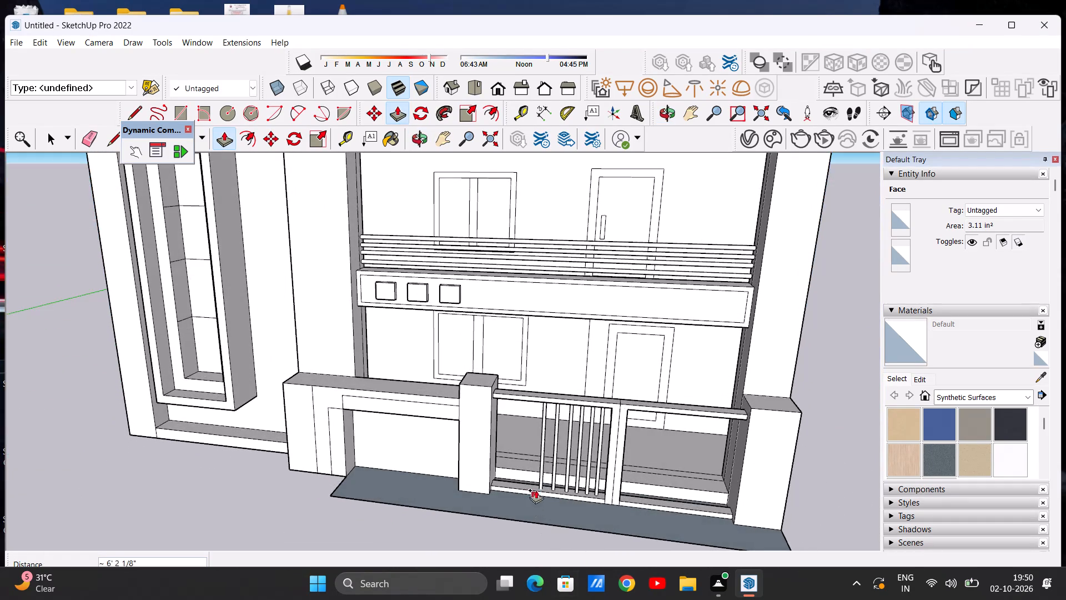
{"action": "scroll", "coordinate": [536, 490], "scroll_direction": "up", "scroll_amount": 16}
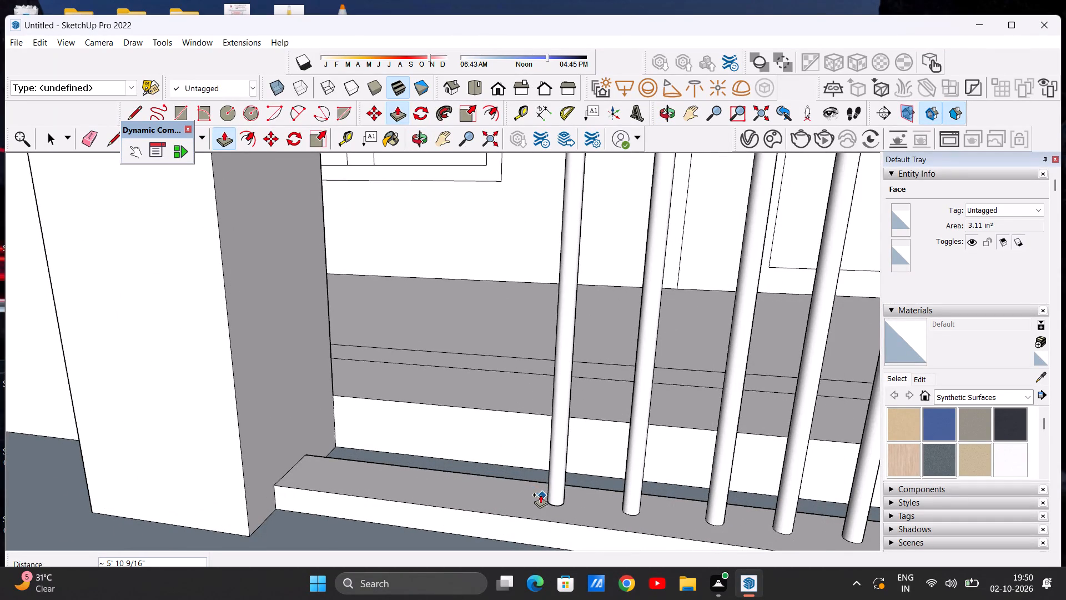
{"action": "left_click", "coordinate": [535, 494]}
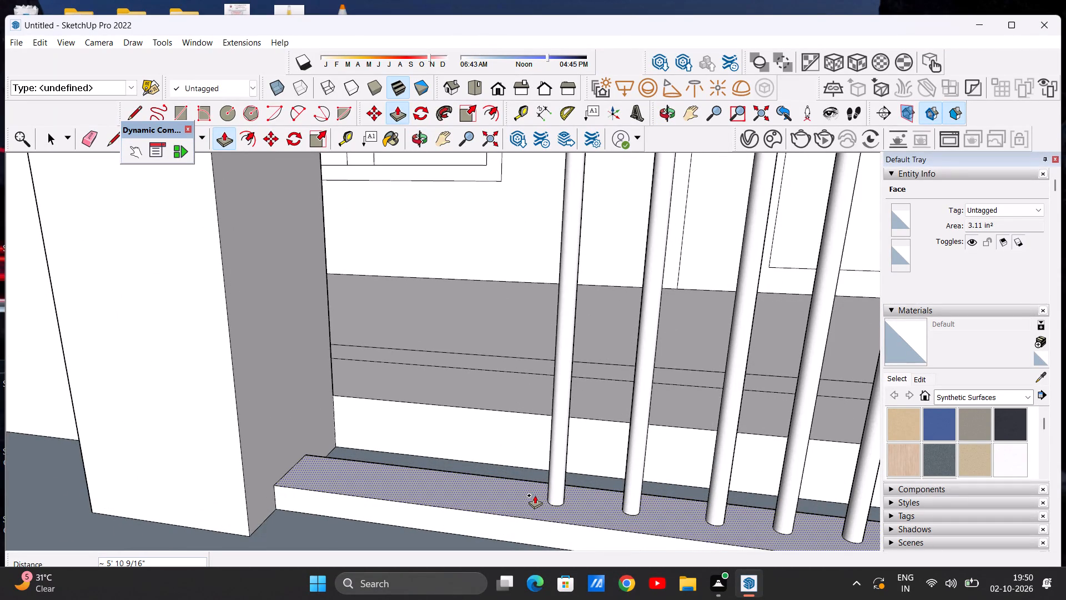
Push/Pull the seventh circle from the gate post down about 5' 10 9/16" to the bottom rail.
{"action": "scroll", "coordinate": [520, 471], "scroll_direction": "down", "scroll_amount": 16}
{"action": "scroll", "coordinate": [527, 386], "scroll_direction": "up", "scroll_amount": 2}
{"action": "scroll", "coordinate": [527, 386], "scroll_direction": "down", "scroll_amount": 1}
{"action": "scroll", "coordinate": [527, 386], "scroll_direction": "up", "scroll_amount": 2}
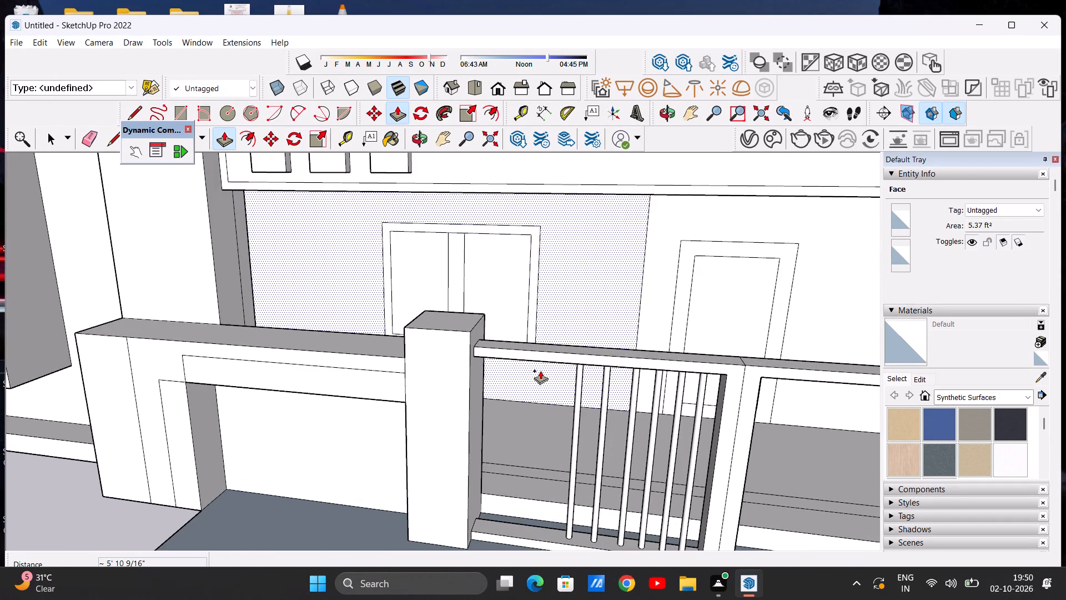
{"action": "middle_click_drag", "start_coordinate": [559, 385], "coordinate": [557, 238]}
{"action": "scroll", "coordinate": [555, 339], "scroll_direction": "up", "scroll_amount": 8}
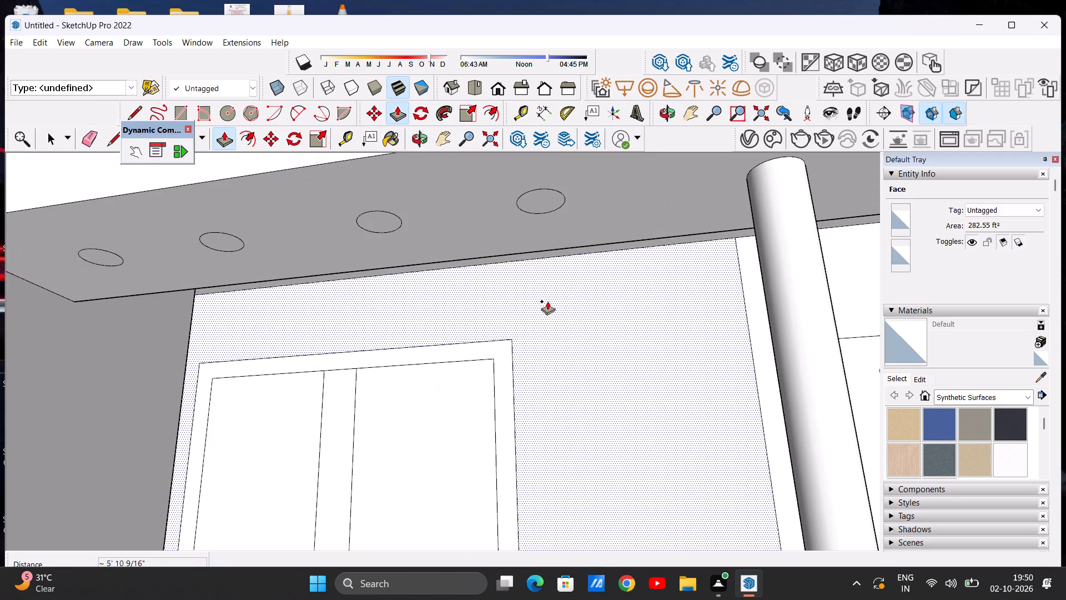
{"action": "left_click", "coordinate": [544, 201]}
{"action": "scroll", "coordinate": [563, 431], "scroll_direction": "down", "scroll_amount": 6}
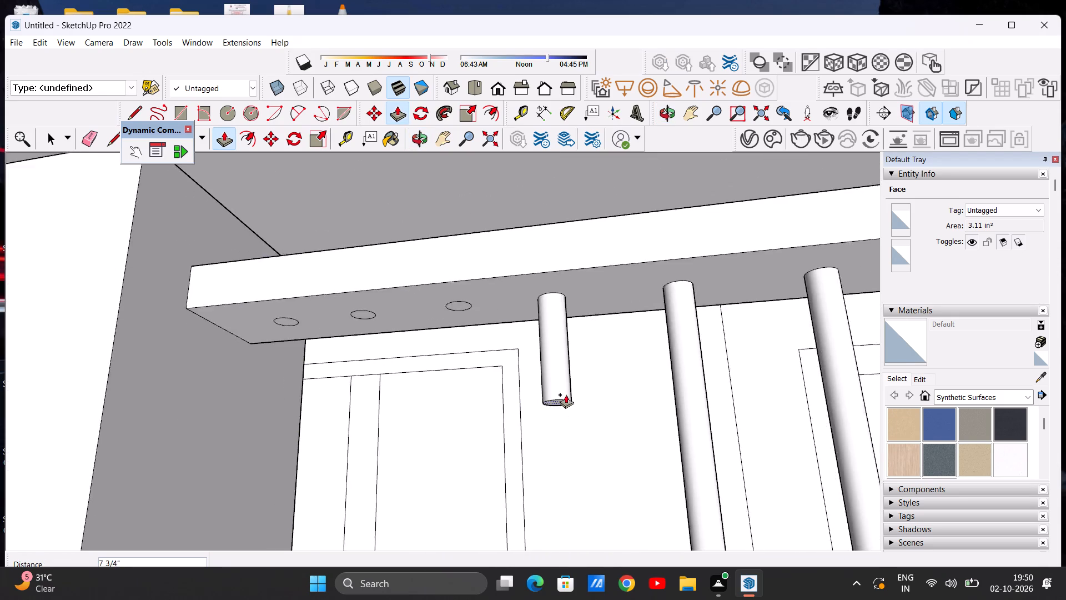
{"action": "scroll", "coordinate": [566, 394], "scroll_direction": "down", "scroll_amount": 13}
{"action": "scroll", "coordinate": [570, 504], "scroll_direction": "down", "scroll_amount": 11}
{"action": "scroll", "coordinate": [568, 492], "scroll_direction": "down", "scroll_amount": 12}
{"action": "middle_click_drag", "start_coordinate": [567, 489], "coordinate": [567, 563]}
{"action": "scroll", "coordinate": [558, 508], "scroll_direction": "up", "scroll_amount": 18}
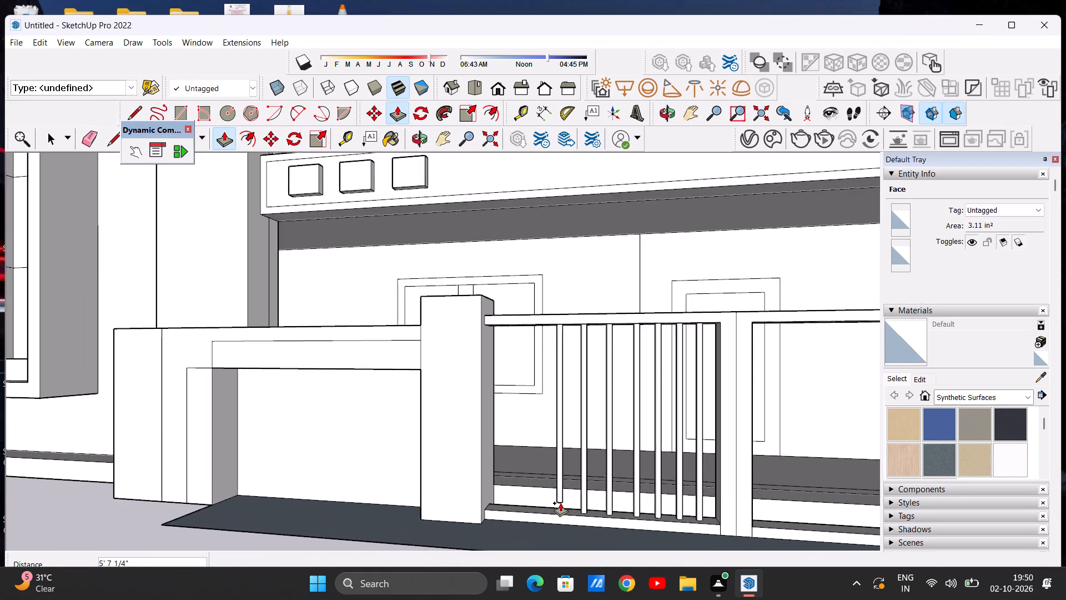
{"action": "scroll", "coordinate": [560, 503], "scroll_direction": "up", "scroll_amount": 3}
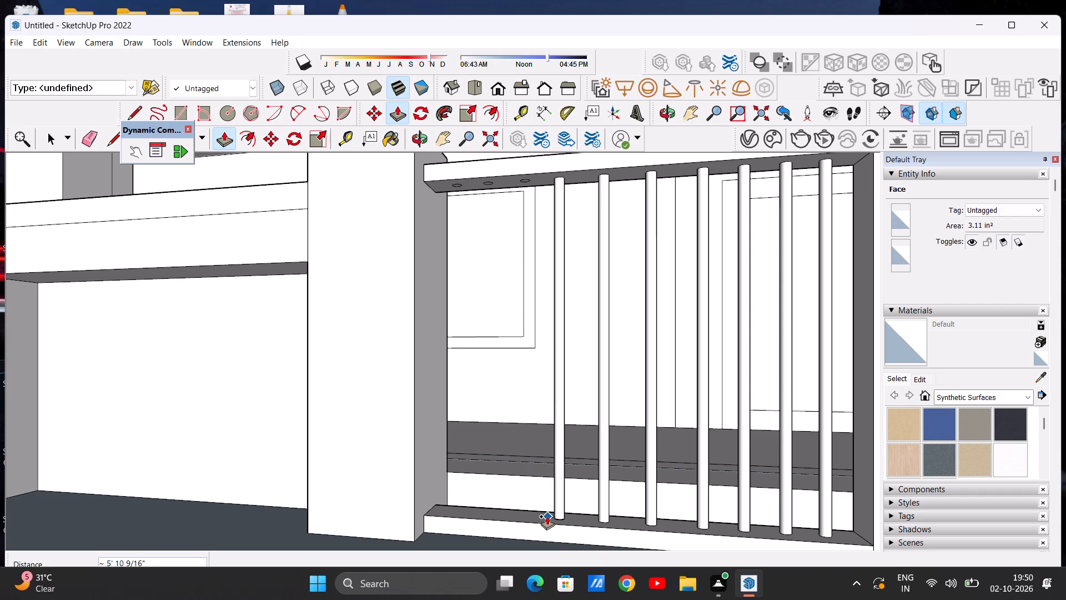
{"action": "left_click", "coordinate": [547, 516]}
Extrude the eighth circle from the gate post down about 5' 10 9/16" to the bottom rail as a round bar.
{"action": "scroll", "coordinate": [574, 362], "scroll_direction": "down", "scroll_amount": 13}
{"action": "middle_click_drag", "start_coordinate": [566, 367], "coordinate": [548, 286]}
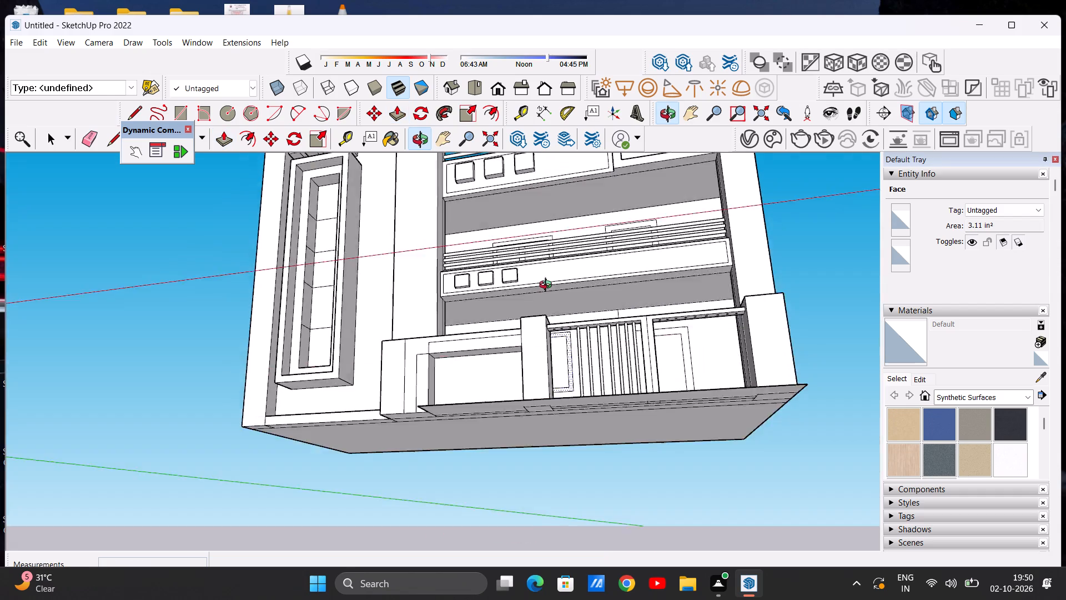
{"action": "middle_click_drag", "start_coordinate": [548, 286], "coordinate": [522, 238]}
{"action": "scroll", "coordinate": [548, 294], "scroll_direction": "up", "scroll_amount": 3}
{"action": "scroll", "coordinate": [562, 306], "scroll_direction": "down", "scroll_amount": 1}
{"action": "scroll", "coordinate": [569, 309], "scroll_direction": "up", "scroll_amount": 20}
{"action": "scroll", "coordinate": [569, 309], "scroll_direction": "up", "scroll_amount": 7}
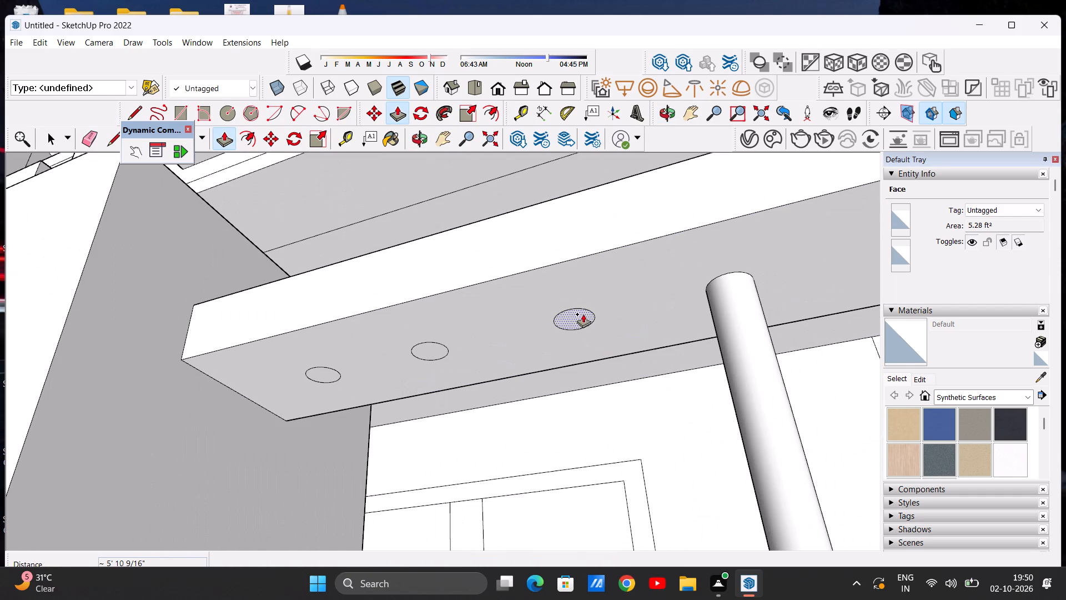
{"action": "left_click", "coordinate": [572, 315]}
{"action": "scroll", "coordinate": [585, 378], "scroll_direction": "down", "scroll_amount": 14}
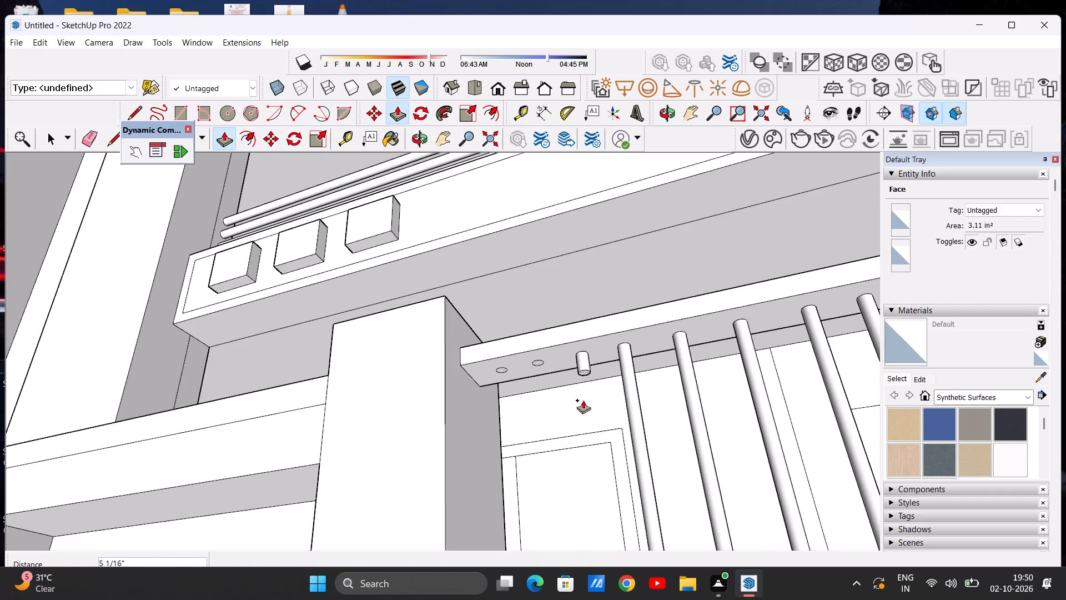
{"action": "scroll", "coordinate": [589, 444], "scroll_direction": "down", "scroll_amount": 14}
{"action": "middle_click_drag", "start_coordinate": [594, 495], "coordinate": [606, 568]}
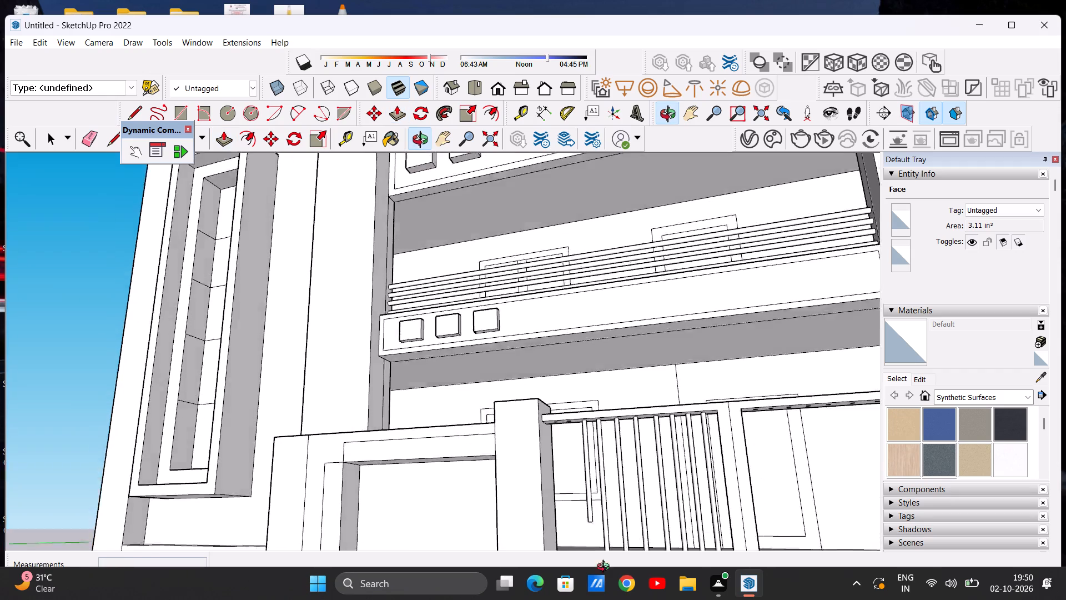
{"action": "middle_click_drag", "start_coordinate": [606, 568], "coordinate": [612, 579]}
{"action": "scroll", "coordinate": [594, 476], "scroll_direction": "up", "scroll_amount": 10}
{"action": "scroll", "coordinate": [598, 459], "scroll_direction": "down", "scroll_amount": 16}
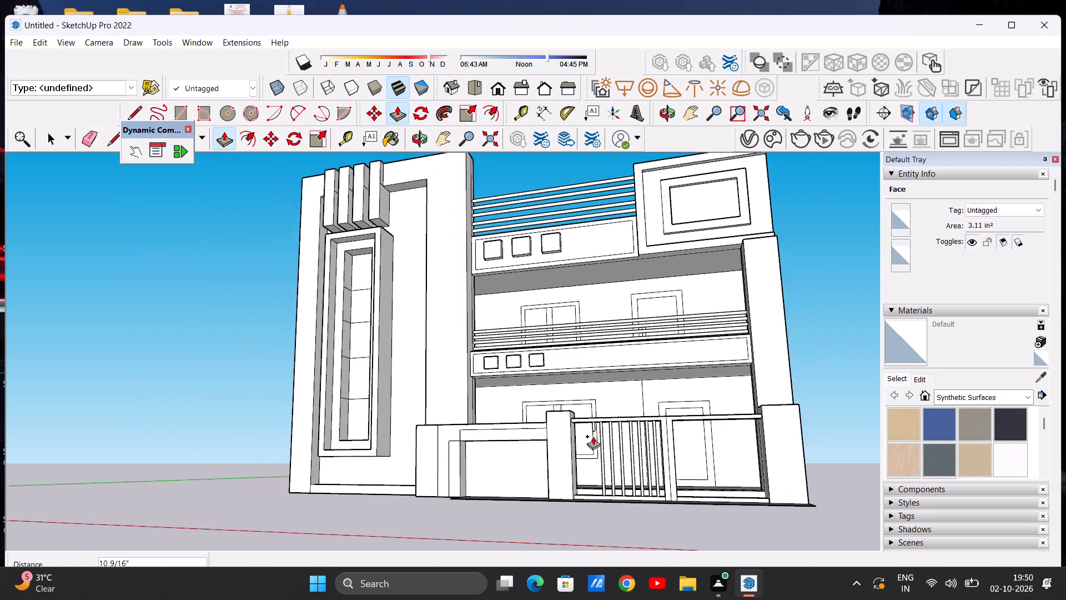
{"action": "scroll", "coordinate": [593, 436], "scroll_direction": "up", "scroll_amount": 1}
{"action": "middle_click_drag", "start_coordinate": [593, 438], "coordinate": [602, 546]}
{"action": "scroll", "coordinate": [577, 507], "scroll_direction": "up", "scroll_amount": 14}
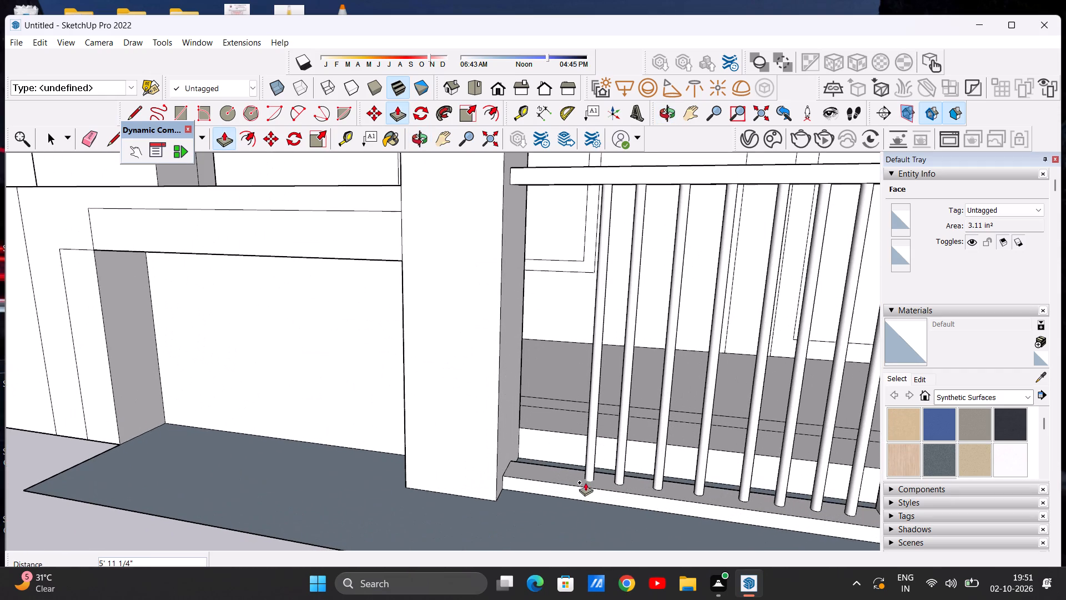
{"action": "left_click", "coordinate": [581, 477]}
Push/Pull the ninth circle from the gate post down about 5' 10 9/16" so the bar meets the bottom rail.
{"action": "scroll", "coordinate": [610, 469], "scroll_direction": "down", "scroll_amount": 7}
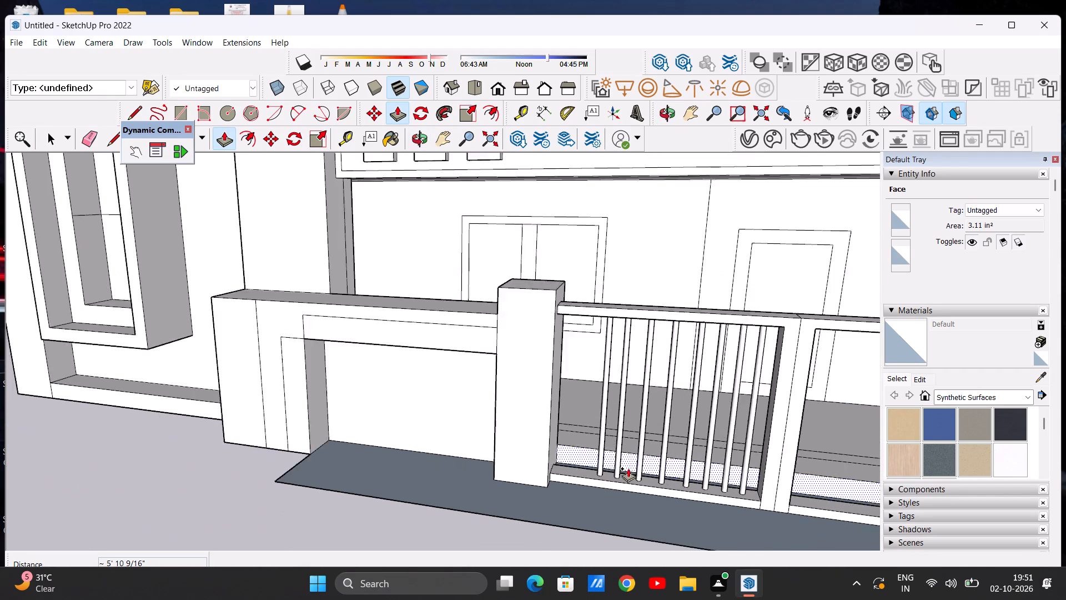
{"action": "scroll", "coordinate": [628, 468], "scroll_direction": "down", "scroll_amount": 2}
{"action": "scroll", "coordinate": [590, 311], "scroll_direction": "up", "scroll_amount": 7}
{"action": "middle_click_drag", "start_coordinate": [602, 503], "coordinate": [619, 261]}
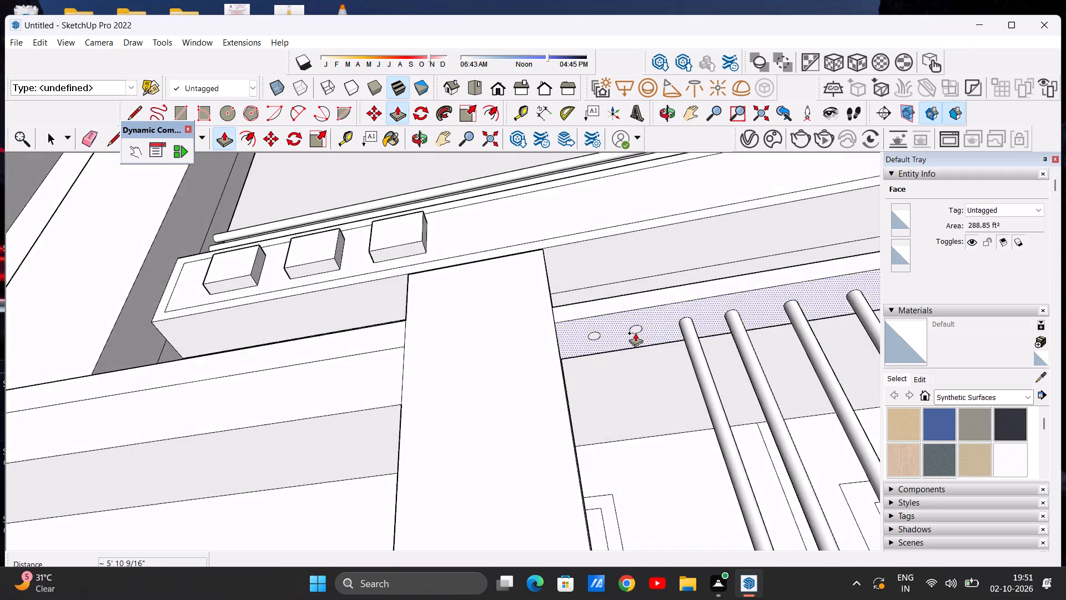
{"action": "scroll", "coordinate": [643, 359], "scroll_direction": "up", "scroll_amount": 8}
{"action": "scroll", "coordinate": [622, 327], "scroll_direction": "down", "scroll_amount": 6}
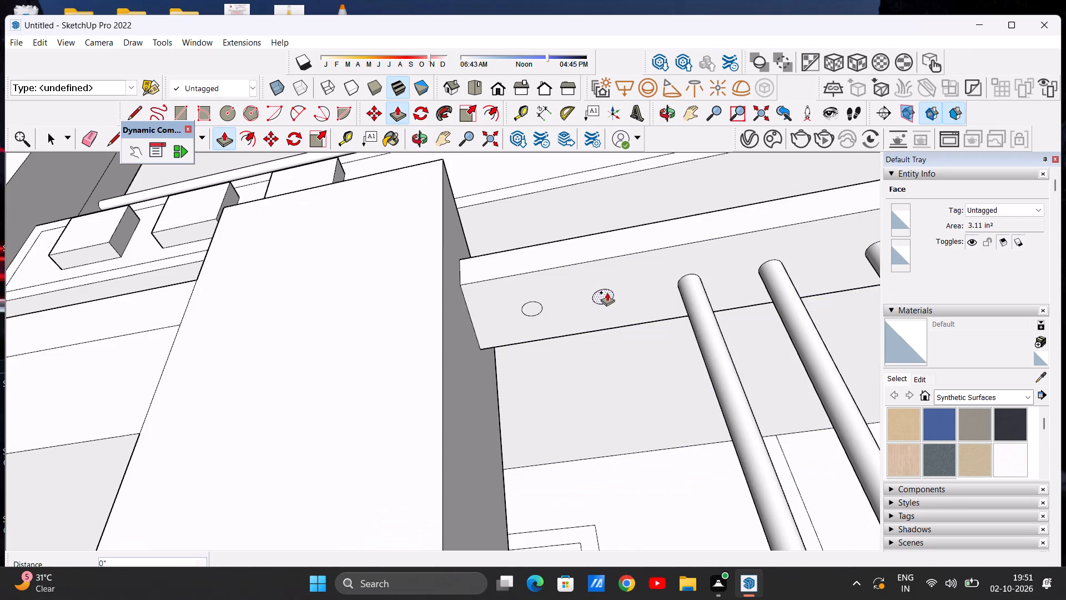
{"action": "left_click", "coordinate": [607, 292]}
{"action": "scroll", "coordinate": [640, 507], "scroll_direction": "down", "scroll_amount": 17}
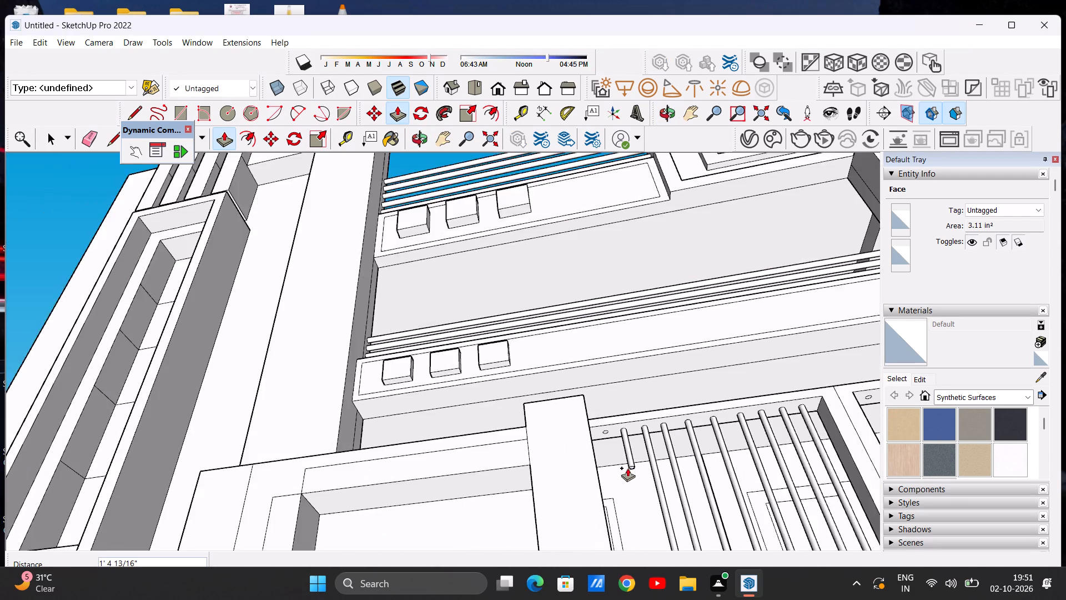
{"action": "scroll", "coordinate": [627, 468], "scroll_direction": "down", "scroll_amount": 16}
{"action": "middle_click_drag", "start_coordinate": [635, 473], "coordinate": [627, 599]}
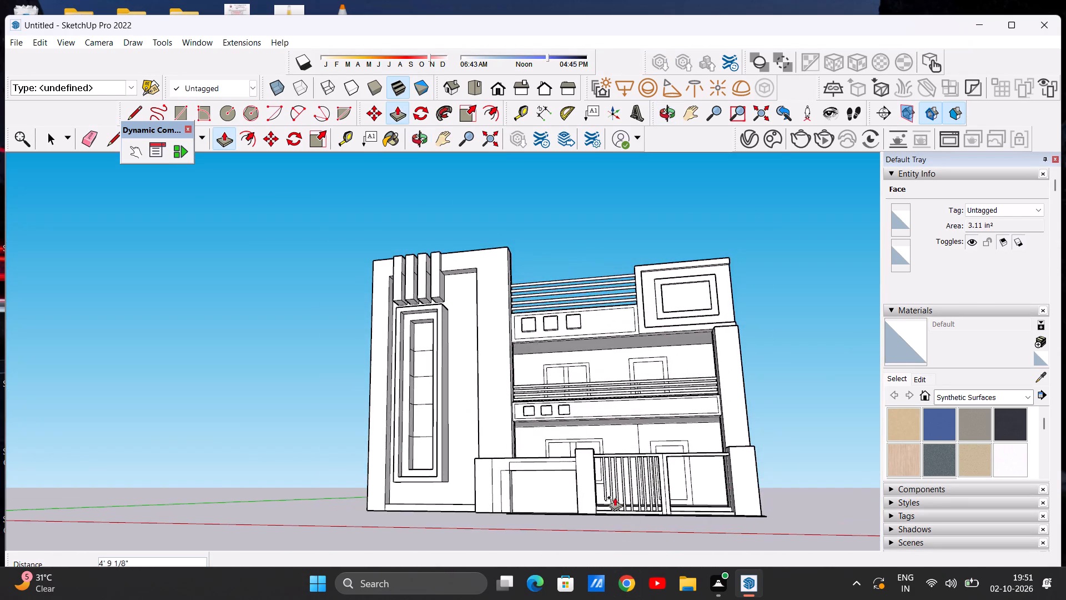
{"action": "scroll", "coordinate": [615, 497], "scroll_direction": "up", "scroll_amount": 11}
{"action": "middle_click_drag", "start_coordinate": [601, 499], "coordinate": [605, 549]}
{"action": "scroll", "coordinate": [591, 486], "scroll_direction": "down", "scroll_amount": 5}
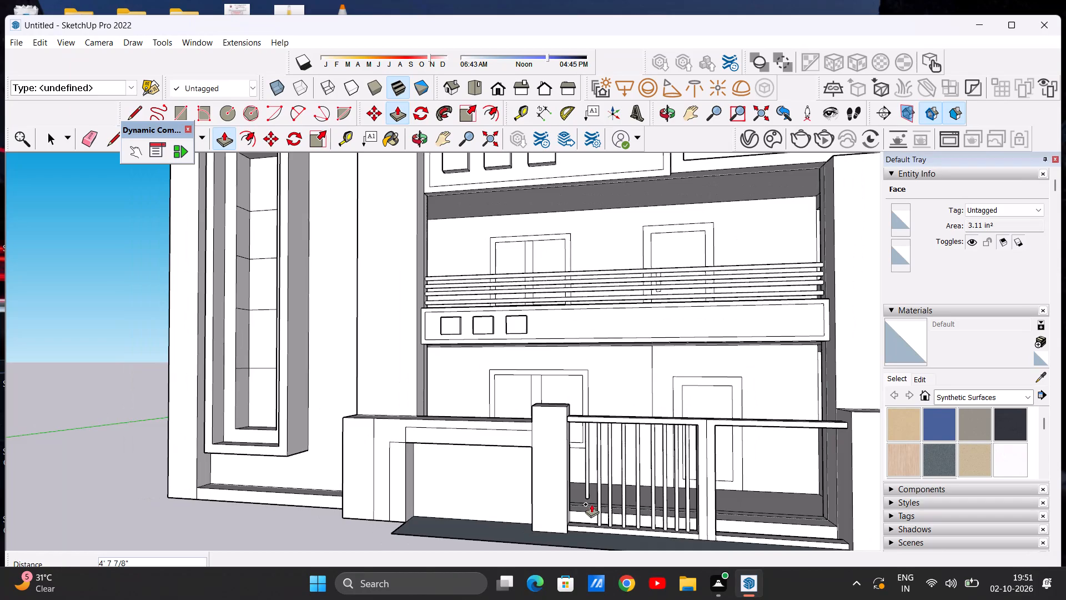
{"action": "middle_click_drag", "start_coordinate": [591, 504], "coordinate": [596, 534]}
{"action": "scroll", "coordinate": [584, 522], "scroll_direction": "up", "scroll_amount": 13}
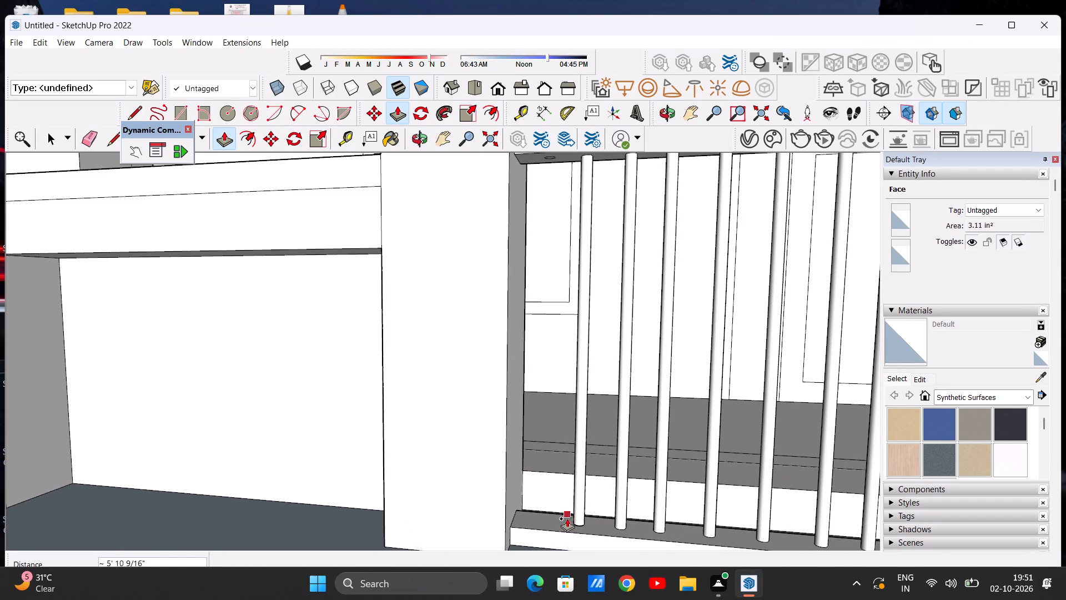
{"action": "left_click", "coordinate": [566, 523]}
Push/Pull the tenth circle from the gate post, beside the boundary wall pillar, down about 5' 10 9/16" to the bottom rail.
{"action": "scroll", "coordinate": [581, 451], "scroll_direction": "down", "scroll_amount": 5}
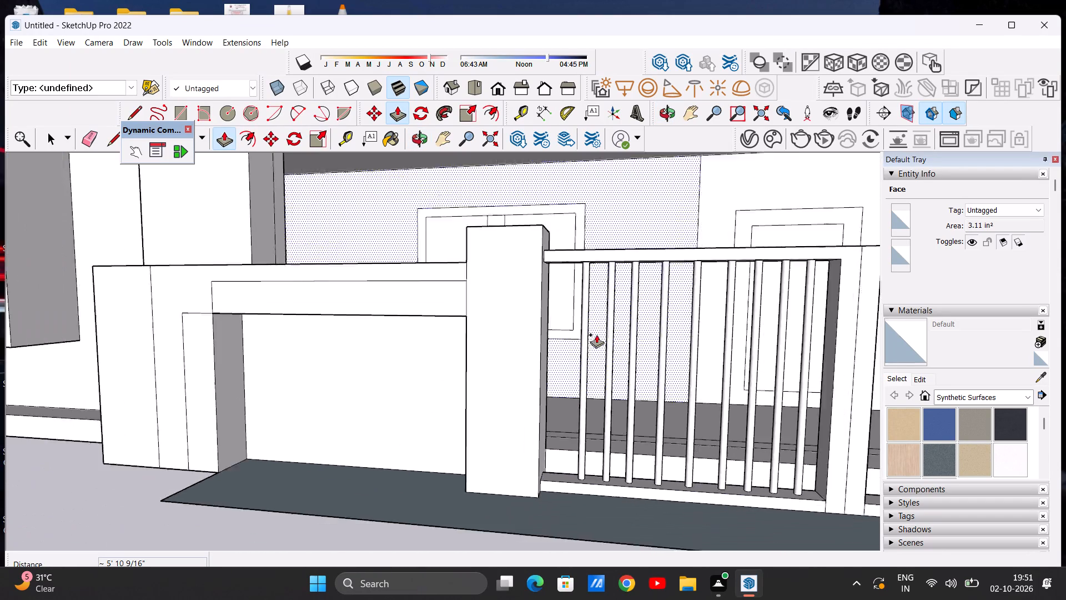
{"action": "scroll", "coordinate": [596, 334], "scroll_direction": "down", "scroll_amount": 6}
{"action": "middle_click_drag", "start_coordinate": [597, 322], "coordinate": [566, 211]}
{"action": "scroll", "coordinate": [589, 300], "scroll_direction": "up", "scroll_amount": 9}
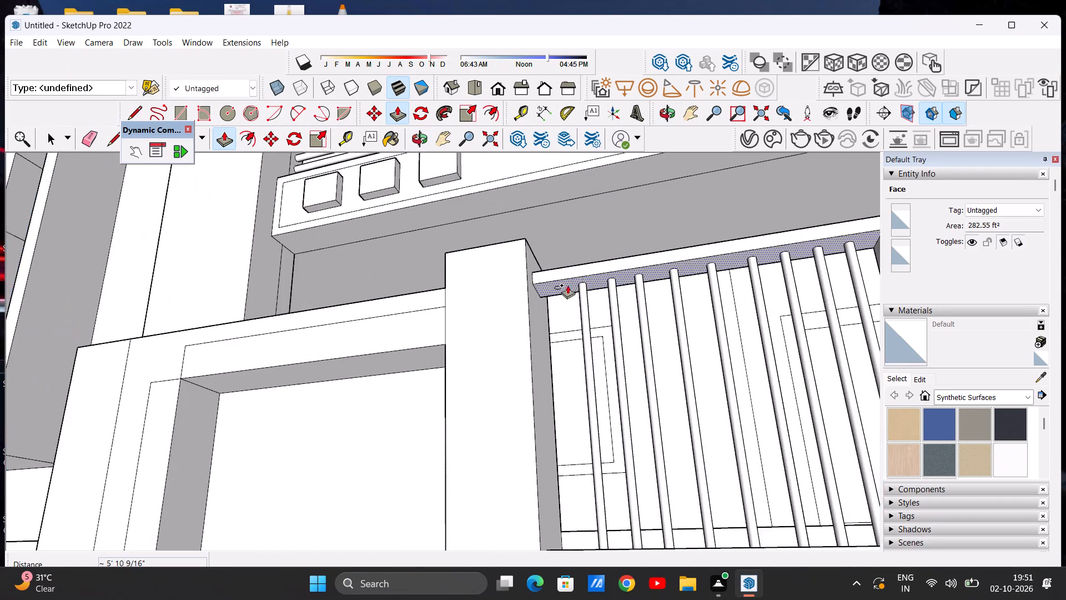
{"action": "scroll", "coordinate": [567, 285], "scroll_direction": "up", "scroll_amount": 7}
{"action": "scroll", "coordinate": [560, 299], "scroll_direction": "down", "scroll_amount": 6}
{"action": "middle_click_drag", "start_coordinate": [556, 294], "coordinate": [552, 252]}
{"action": "scroll", "coordinate": [550, 277], "scroll_direction": "up", "scroll_amount": 6}
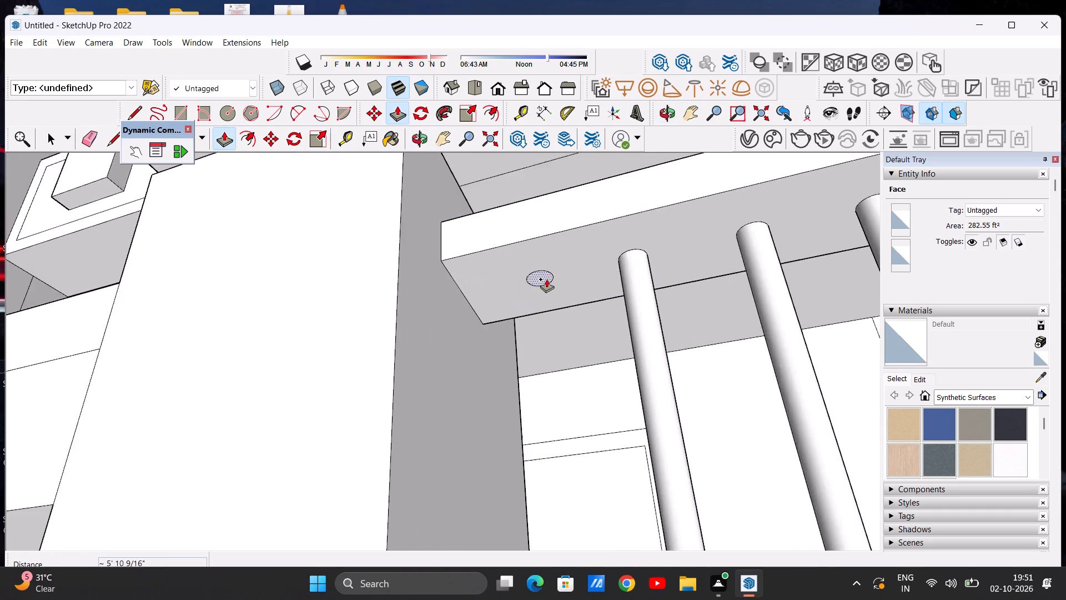
{"action": "scroll", "coordinate": [546, 279], "scroll_direction": "up", "scroll_amount": 6}
{"action": "left_click", "coordinate": [543, 278]}
{"action": "scroll", "coordinate": [548, 373], "scroll_direction": "down", "scroll_amount": 20}
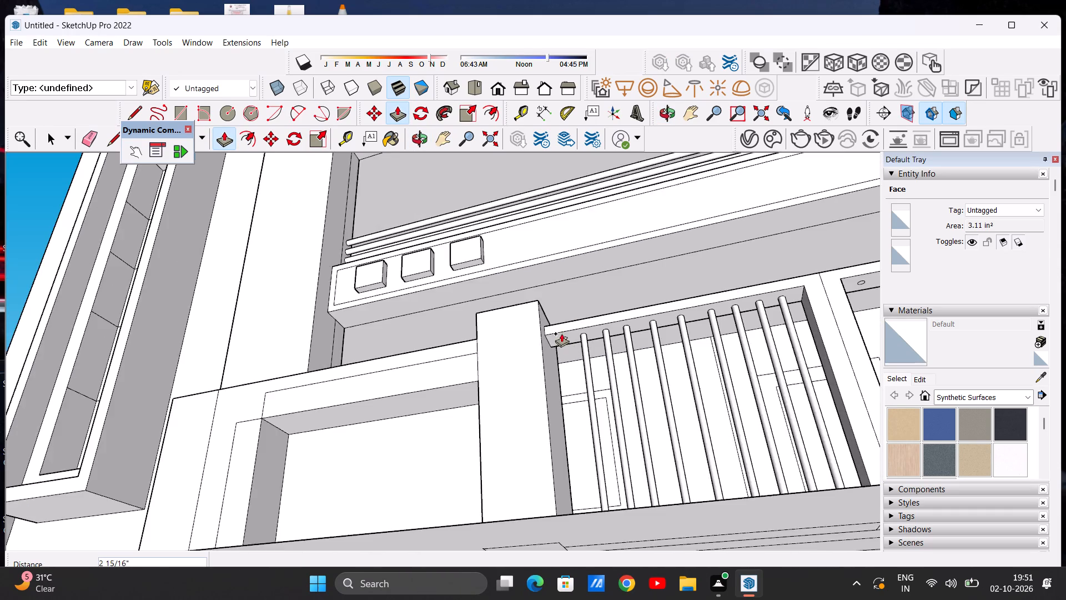
{"action": "scroll", "coordinate": [561, 333], "scroll_direction": "down", "scroll_amount": 3}
{"action": "middle_click_drag", "start_coordinate": [576, 382], "coordinate": [608, 472]}
{"action": "scroll", "coordinate": [581, 441], "scroll_direction": "up", "scroll_amount": 7}
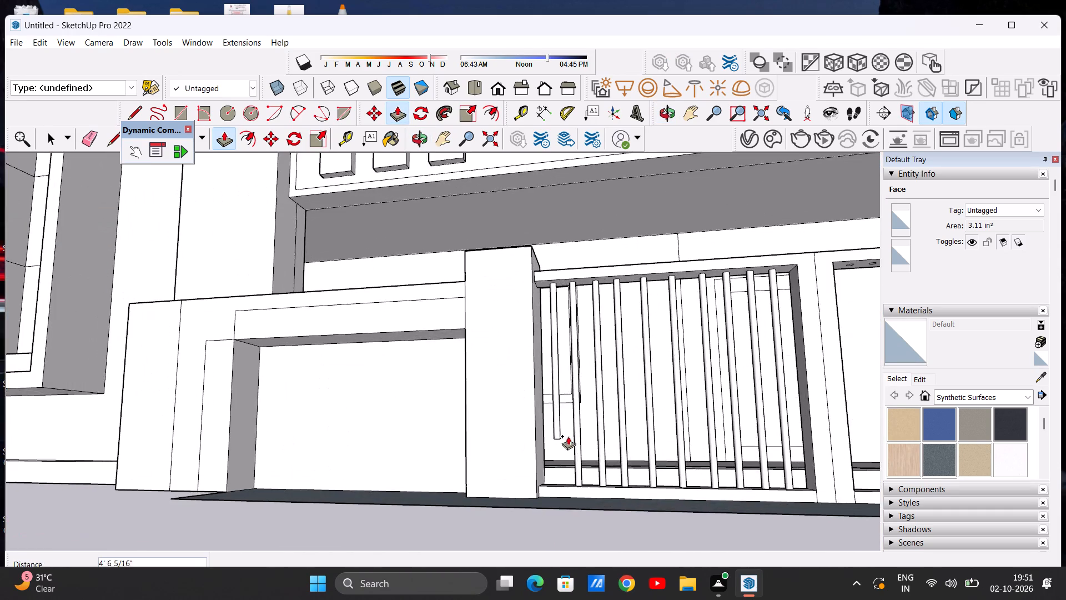
{"action": "middle_click_drag", "start_coordinate": [565, 437], "coordinate": [561, 519]}
{"action": "scroll", "coordinate": [554, 494], "scroll_direction": "up", "scroll_amount": 13}
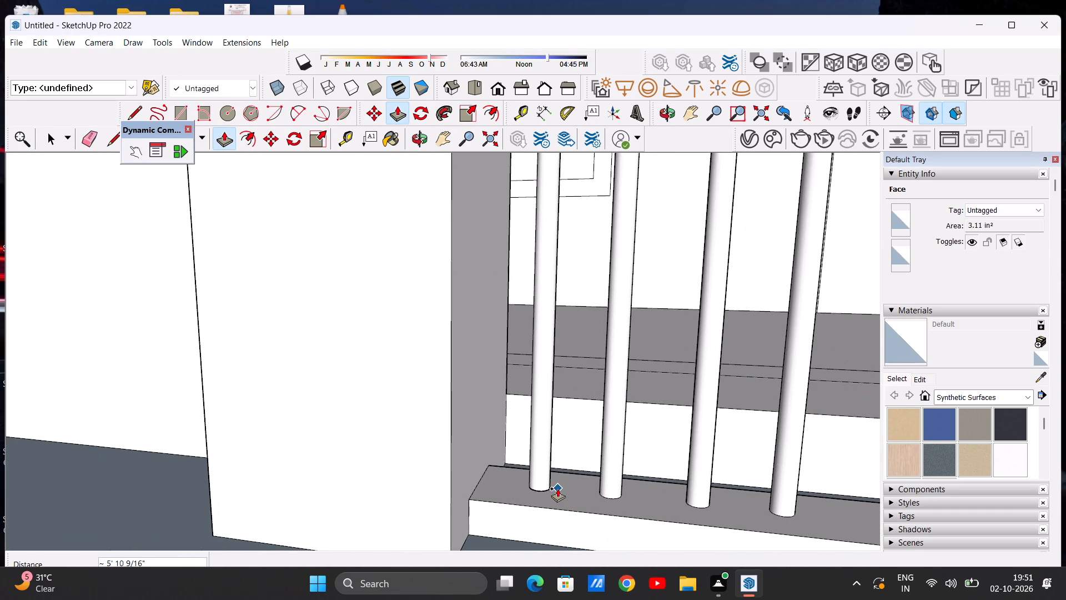
{"action": "left_click", "coordinate": [557, 488]}
In the empty gate panel on the post's other side, extrude the circle nearest the post down about 5' 10 9/16" to the bottom rail.
{"action": "scroll", "coordinate": [534, 483], "scroll_direction": "down", "scroll_amount": 20}
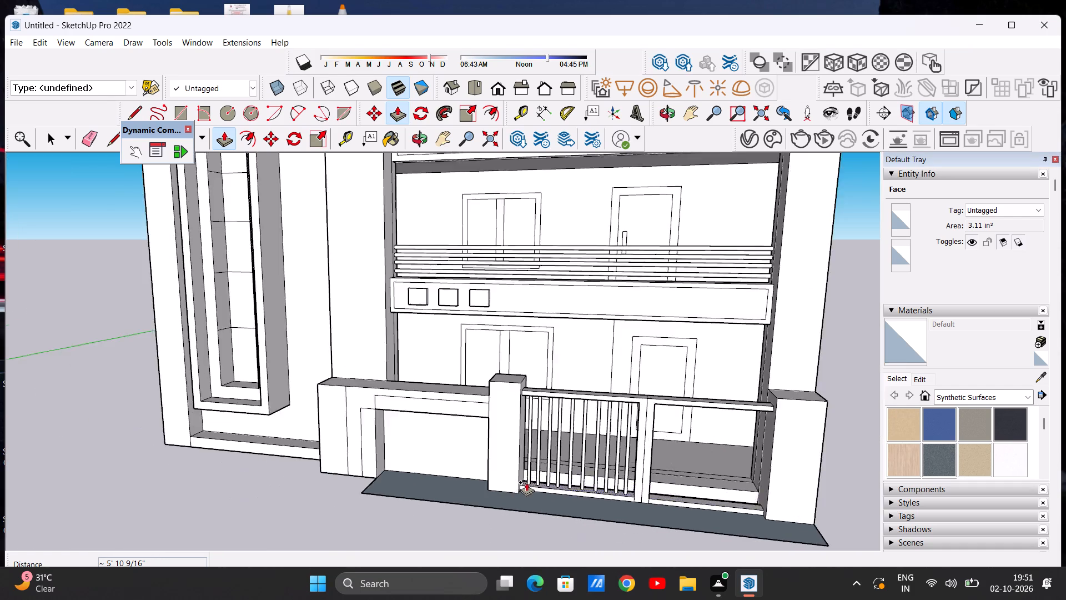
{"action": "scroll", "coordinate": [526, 482], "scroll_direction": "down", "scroll_amount": 9}
{"action": "middle_click_drag", "start_coordinate": [647, 474], "coordinate": [667, 339]}
{"action": "scroll", "coordinate": [615, 456], "scroll_direction": "up", "scroll_amount": 6}
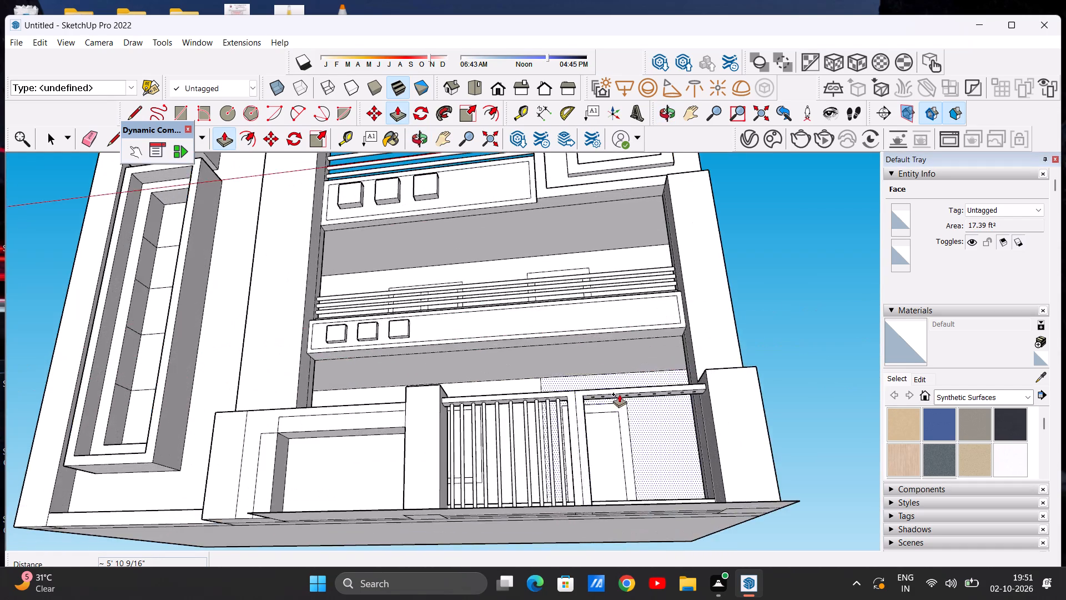
{"action": "scroll", "coordinate": [590, 416], "scroll_direction": "up", "scroll_amount": 9}
{"action": "middle_click_drag", "start_coordinate": [614, 424], "coordinate": [591, 361]}
{"action": "scroll", "coordinate": [589, 269], "scroll_direction": "up", "scroll_amount": 14}
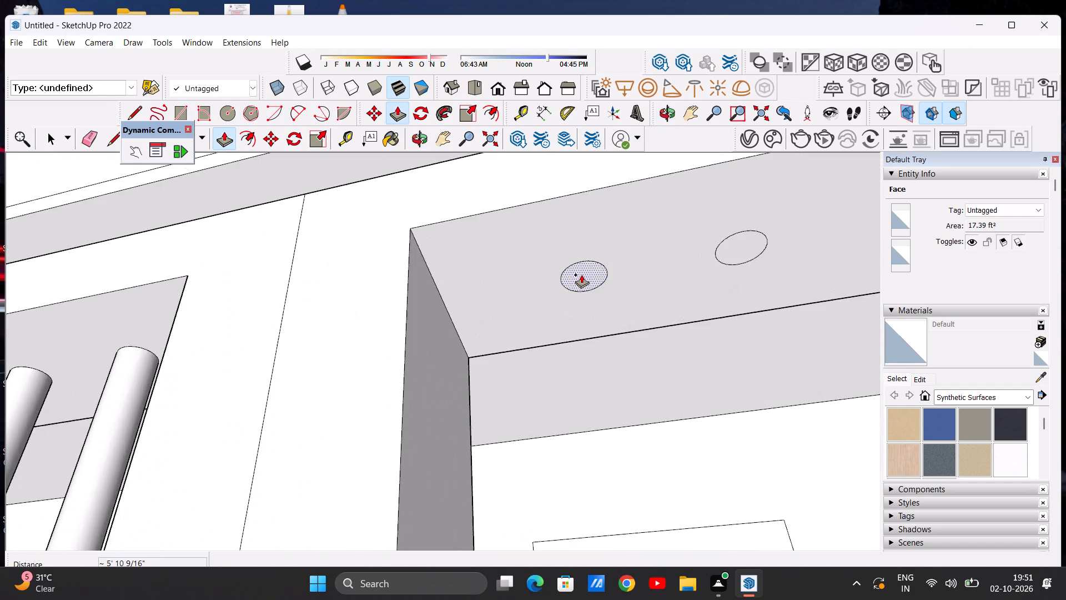
{"action": "left_click", "coordinate": [580, 274]}
{"action": "scroll", "coordinate": [597, 428], "scroll_direction": "down", "scroll_amount": 20}
{"action": "scroll", "coordinate": [597, 428], "scroll_direction": "down", "scroll_amount": 3}
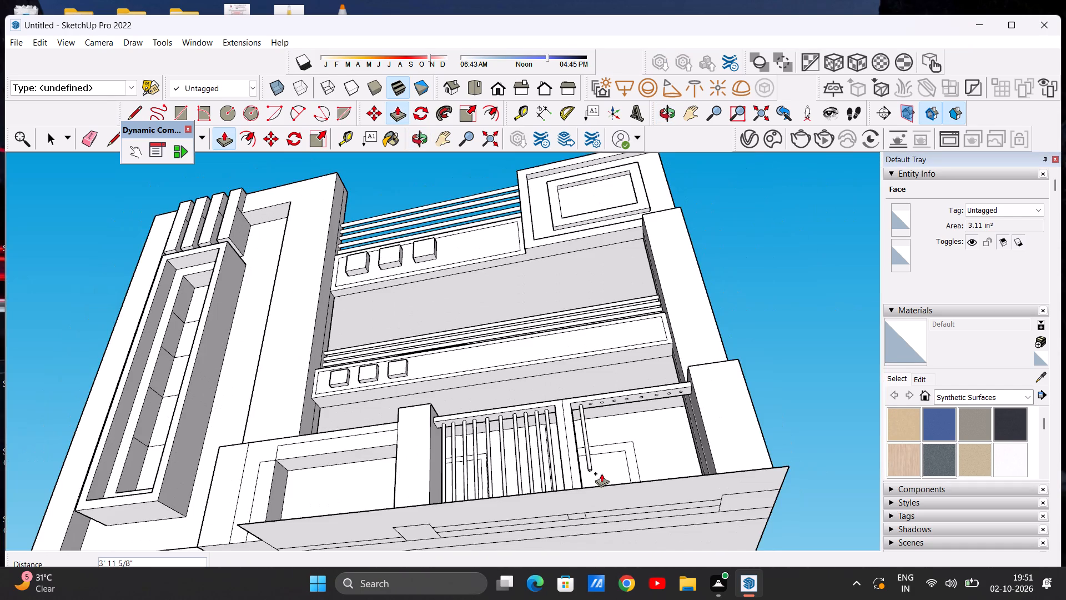
{"action": "middle_click_drag", "start_coordinate": [601, 473], "coordinate": [604, 571]}
{"action": "scroll", "coordinate": [586, 535], "scroll_direction": "up", "scroll_amount": 6}
{"action": "scroll", "coordinate": [571, 508], "scroll_direction": "down", "scroll_amount": 7}
{"action": "middle_click_drag", "start_coordinate": [577, 515], "coordinate": [580, 531]}
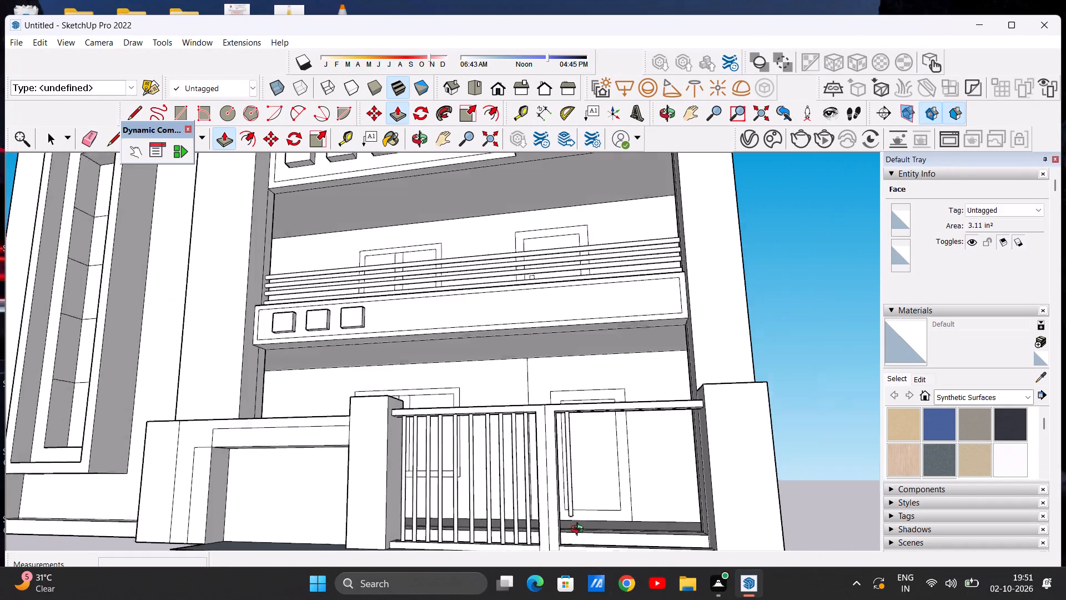
{"action": "middle_click_drag", "start_coordinate": [580, 531], "coordinate": [585, 559]}
{"action": "scroll", "coordinate": [580, 511], "scroll_direction": "down", "scroll_amount": 4}
{"action": "middle_click_drag", "start_coordinate": [575, 504], "coordinate": [587, 559]}
{"action": "scroll", "coordinate": [577, 541], "scroll_direction": "up", "scroll_amount": 5}
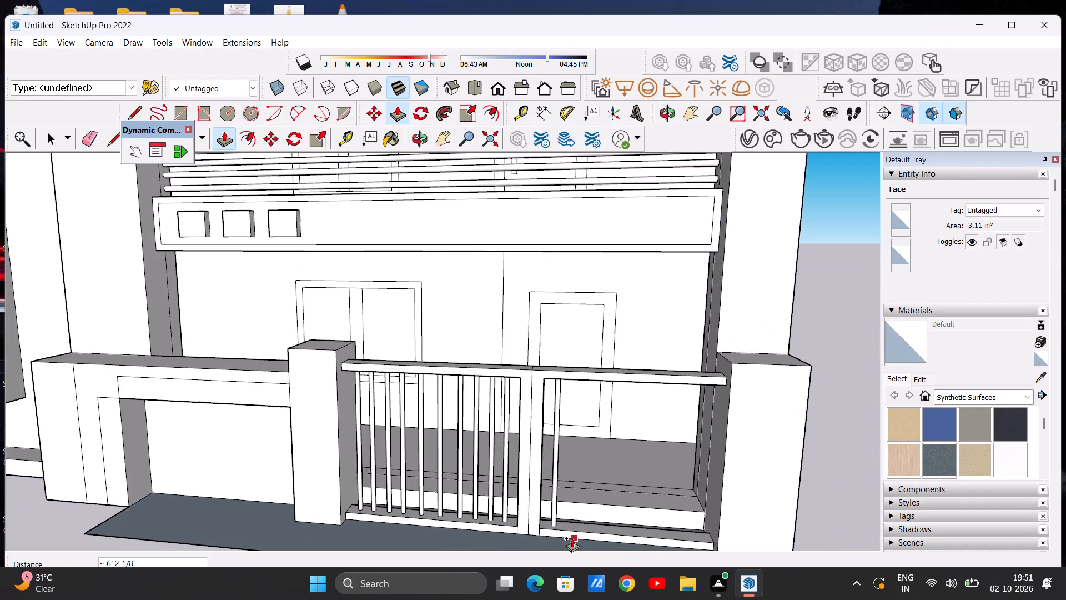
{"action": "scroll", "coordinate": [572, 538], "scroll_direction": "up", "scroll_amount": 11}
{"action": "left_click", "coordinate": [530, 517]}
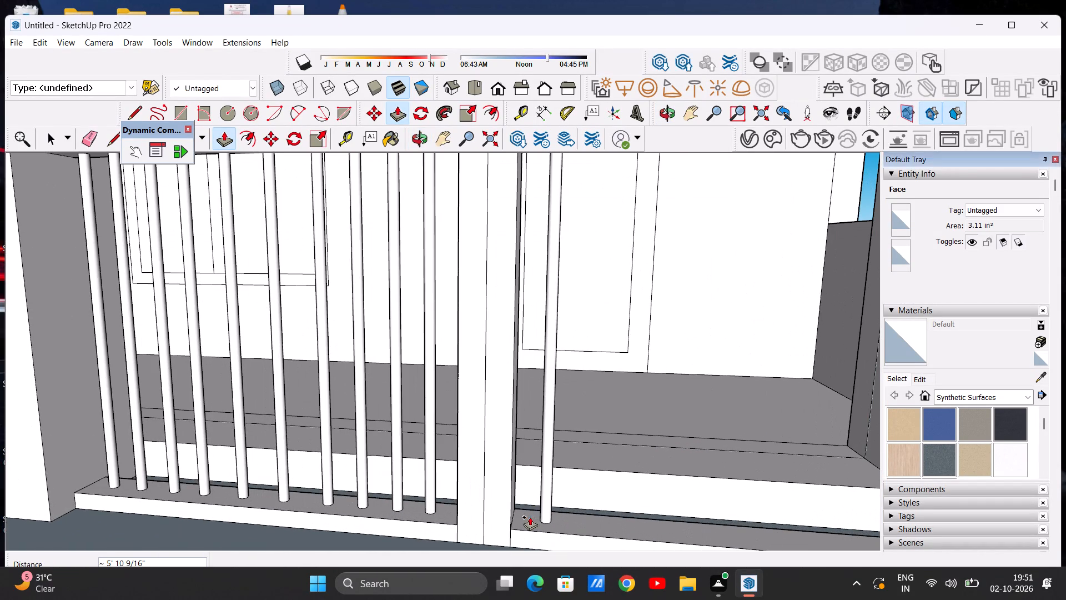
Push/Pull the second circle from the post in this gate panel down about 5' 10 9/16" to the bottom rail.
{"action": "scroll", "coordinate": [533, 523], "scroll_direction": "down", "scroll_amount": 16}
{"action": "scroll", "coordinate": [559, 435], "scroll_direction": "up", "scroll_amount": 6}
{"action": "scroll", "coordinate": [535, 381], "scroll_direction": "down", "scroll_amount": 4}
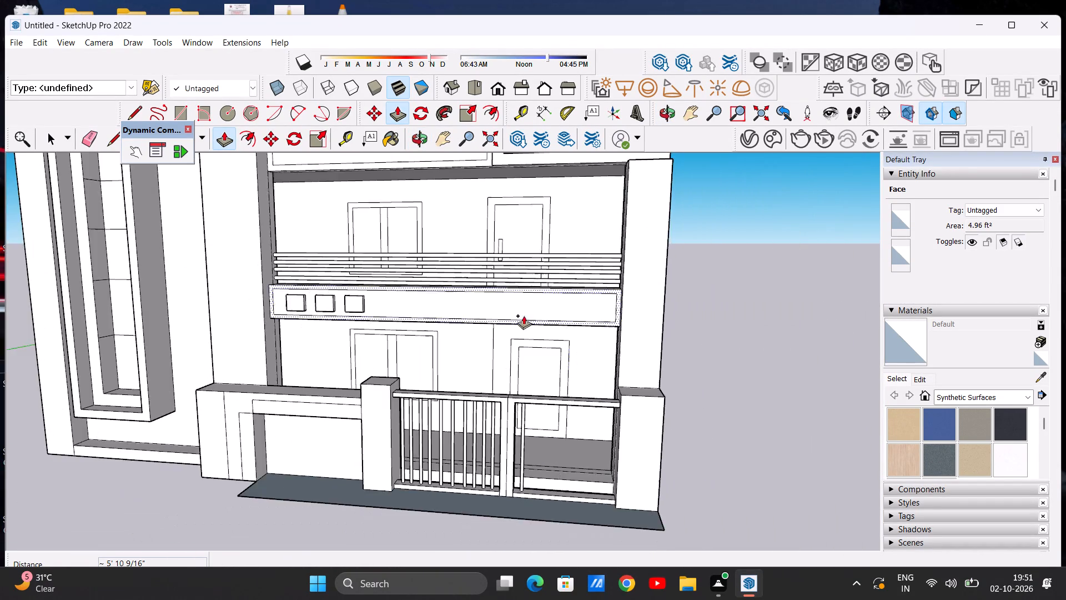
{"action": "middle_click_drag", "start_coordinate": [550, 435], "coordinate": [533, 247]}
{"action": "scroll", "coordinate": [551, 314], "scroll_direction": "up", "scroll_amount": 8}
{"action": "scroll", "coordinate": [532, 416], "scroll_direction": "up", "scroll_amount": 8}
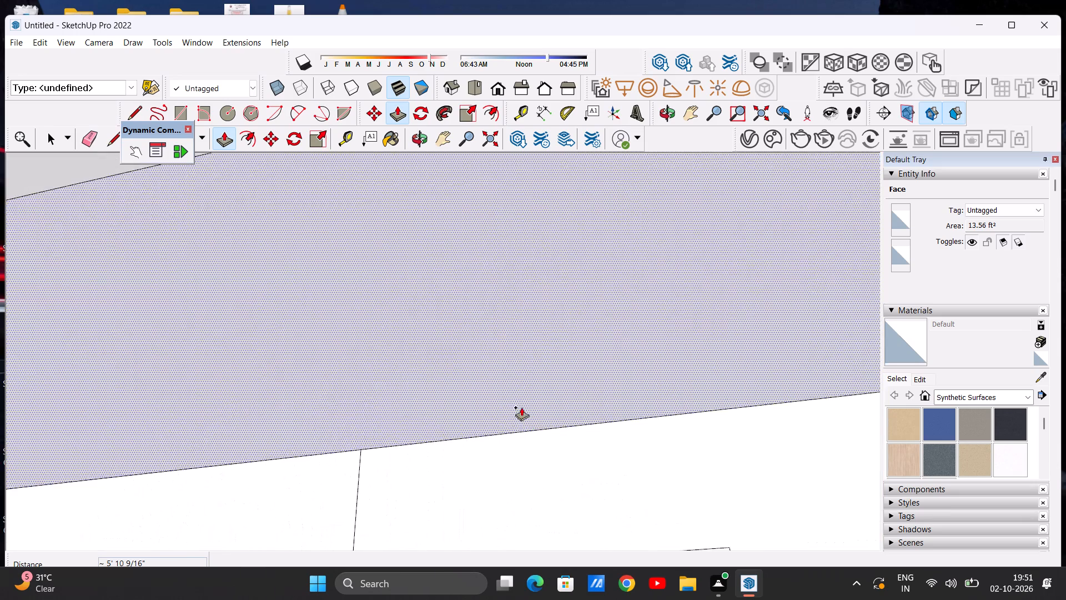
{"action": "scroll", "coordinate": [506, 404], "scroll_direction": "down", "scroll_amount": 6}
{"action": "scroll", "coordinate": [453, 387], "scroll_direction": "up", "scroll_amount": 11}
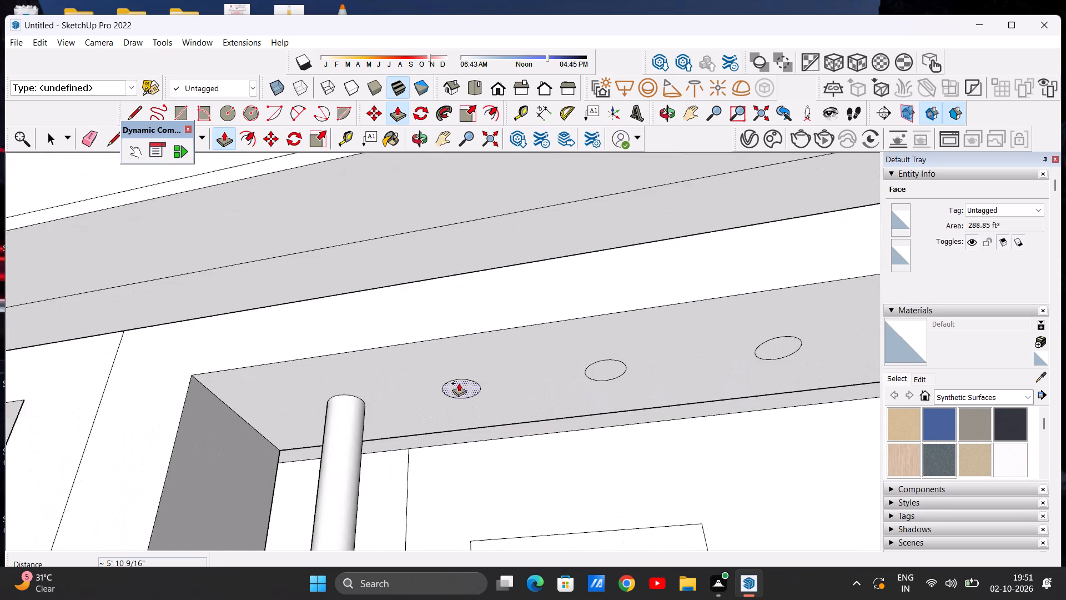
{"action": "left_click", "coordinate": [459, 383]}
{"action": "scroll", "coordinate": [466, 447], "scroll_direction": "down", "scroll_amount": 17}
{"action": "scroll", "coordinate": [480, 495], "scroll_direction": "down", "scroll_amount": 15}
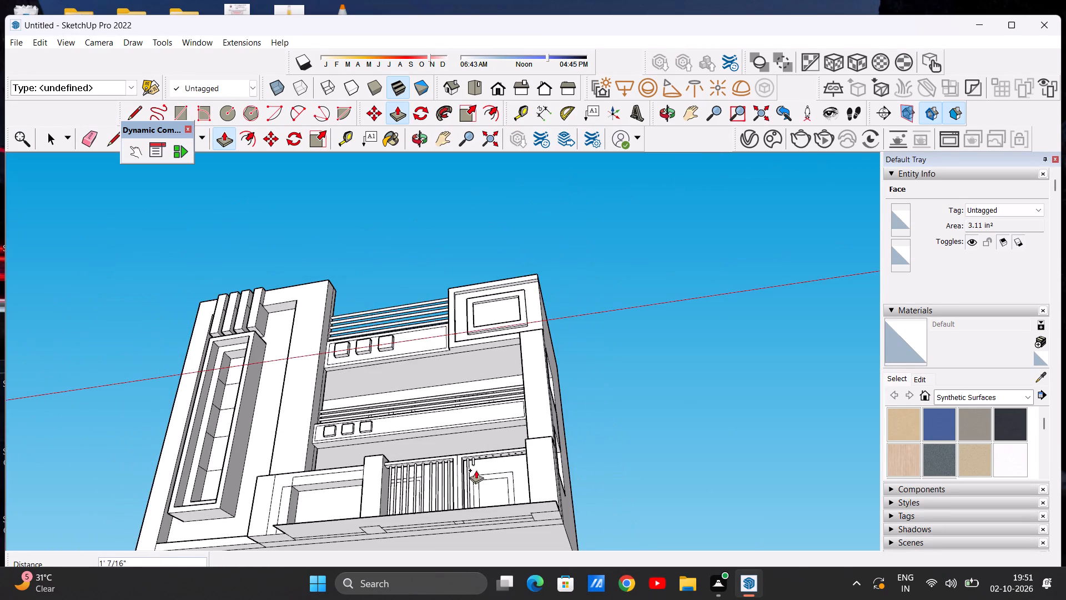
{"action": "middle_click_drag", "start_coordinate": [474, 497], "coordinate": [482, 573]}
{"action": "scroll", "coordinate": [484, 508], "scroll_direction": "up", "scroll_amount": 8}
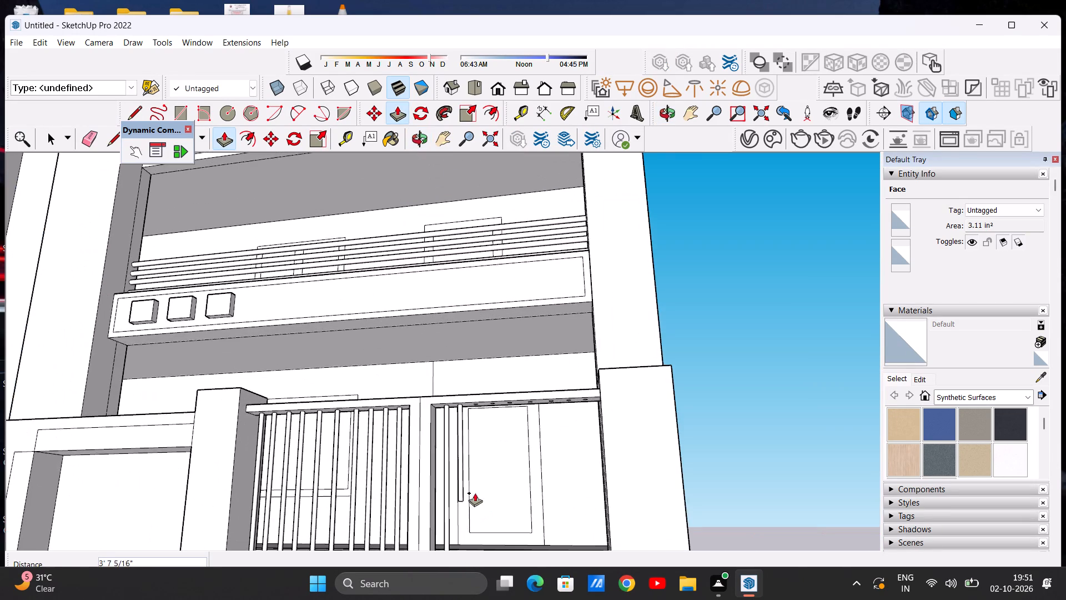
{"action": "middle_click_drag", "start_coordinate": [475, 490], "coordinate": [488, 569]}
{"action": "scroll", "coordinate": [464, 504], "scroll_direction": "down", "scroll_amount": 8}
{"action": "middle_click_drag", "start_coordinate": [465, 503], "coordinate": [470, 550]}
{"action": "scroll", "coordinate": [458, 518], "scroll_direction": "up", "scroll_amount": 14}
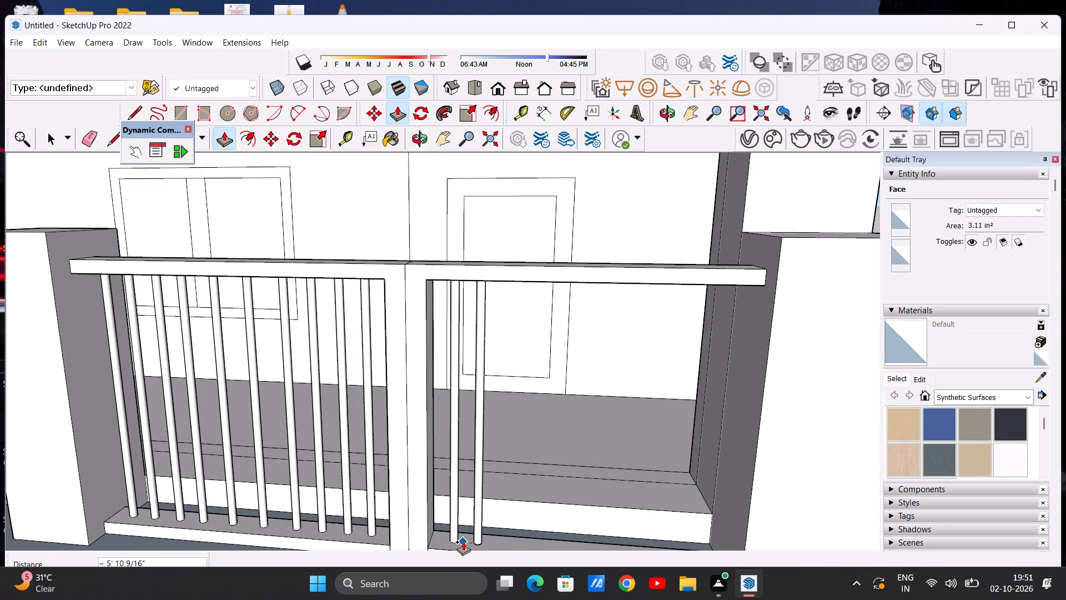
{"action": "left_click", "coordinate": [463, 542]}
Extrude the third circle from the post in the same panel down about 5' 10 7/16" to the bottom rail as a round bar.
{"action": "scroll", "coordinate": [489, 478], "scroll_direction": "down", "scroll_amount": 12}
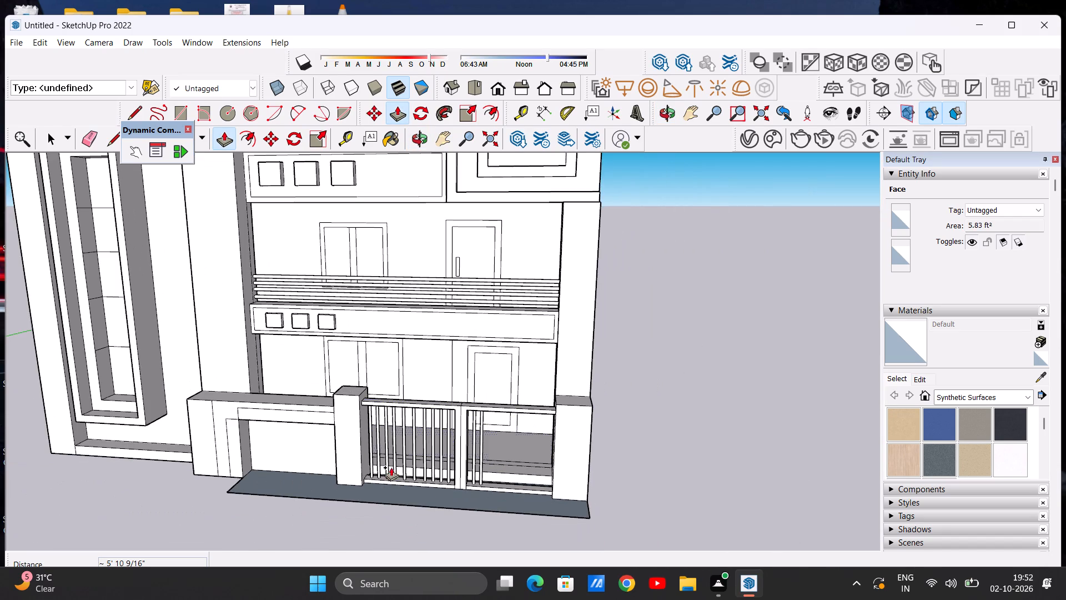
{"action": "middle_click_drag", "start_coordinate": [431, 469], "coordinate": [451, 289]}
{"action": "scroll", "coordinate": [439, 377], "scroll_direction": "up", "scroll_amount": 4}
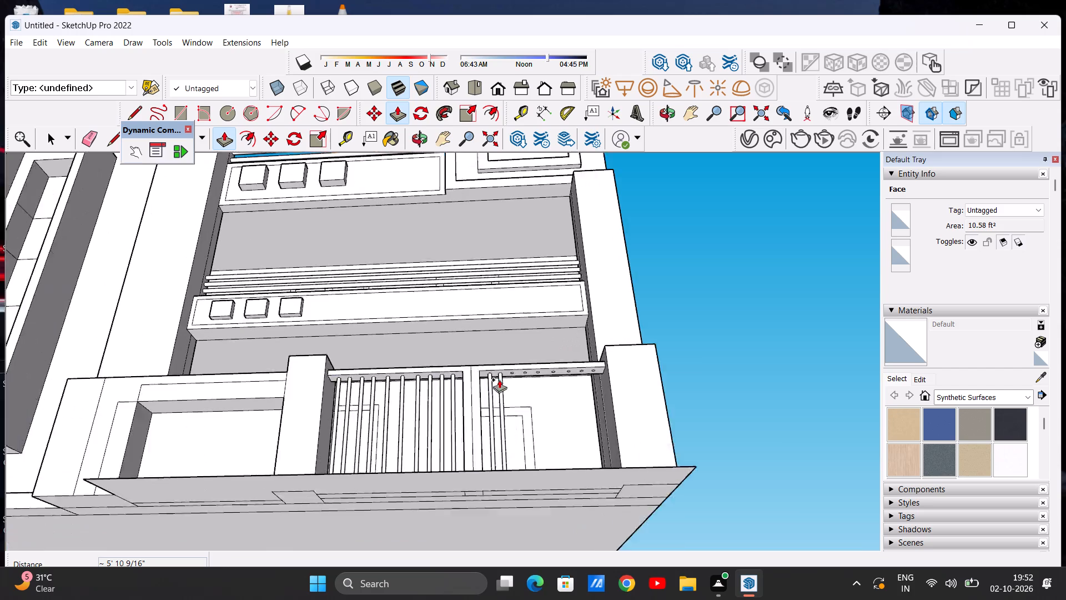
{"action": "scroll", "coordinate": [499, 379], "scroll_direction": "up", "scroll_amount": 3}
{"action": "scroll", "coordinate": [519, 366], "scroll_direction": "up", "scroll_amount": 20}
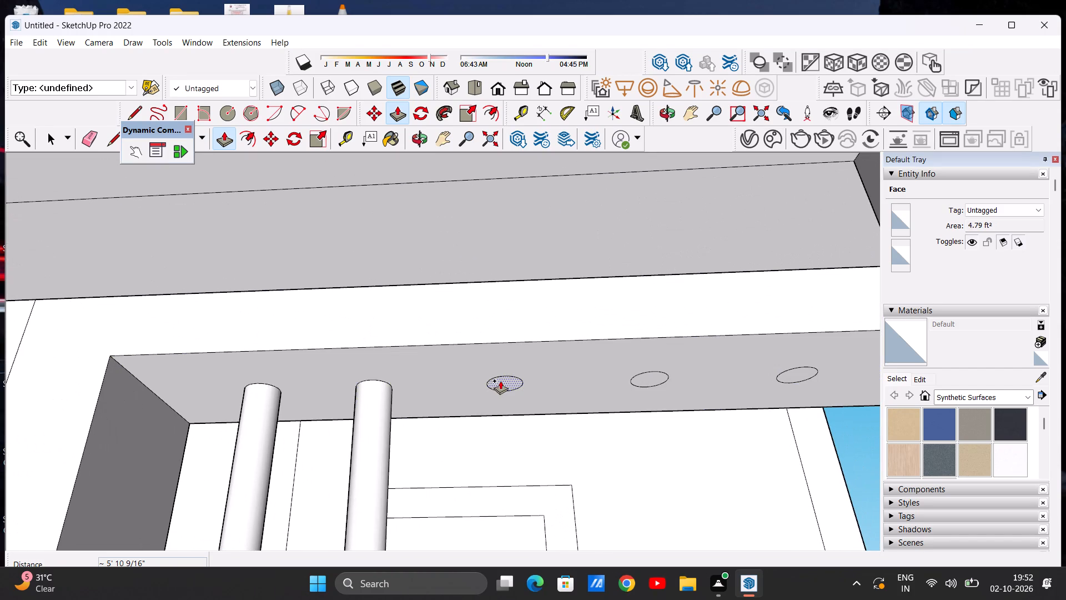
{"action": "left_click", "coordinate": [500, 381]}
{"action": "left_click", "coordinate": [502, 379]}
{"action": "scroll", "coordinate": [503, 458], "scroll_direction": "down", "scroll_amount": 3}
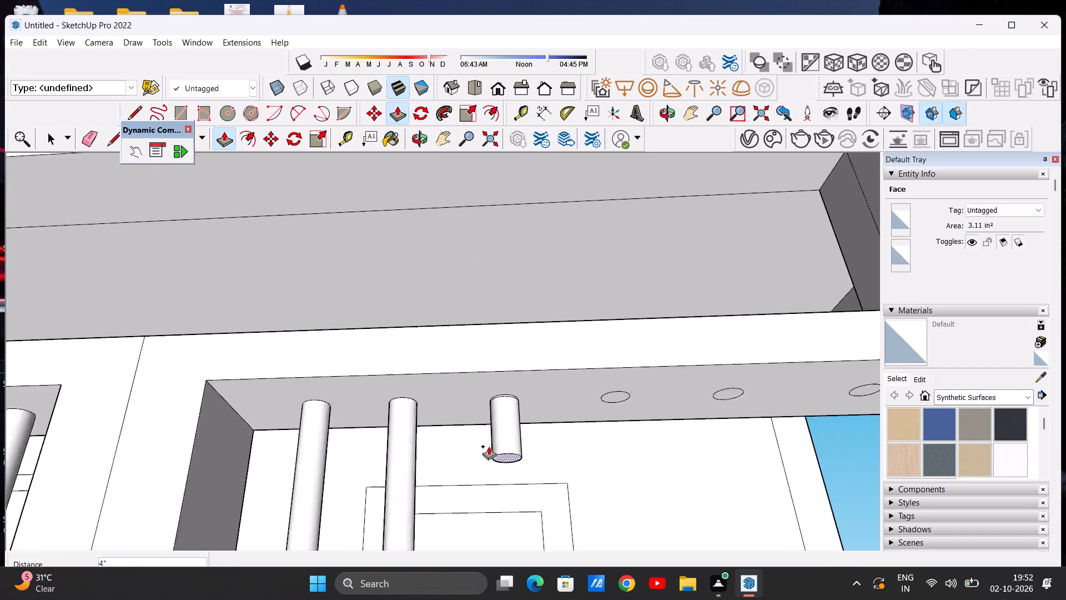
{"action": "scroll", "coordinate": [489, 446], "scroll_direction": "down", "scroll_amount": 15}
{"action": "scroll", "coordinate": [501, 459], "scroll_direction": "down", "scroll_amount": 10}
{"action": "middle_click_drag", "start_coordinate": [501, 419], "coordinate": [501, 588]}
{"action": "scroll", "coordinate": [497, 539], "scroll_direction": "up", "scroll_amount": 20}
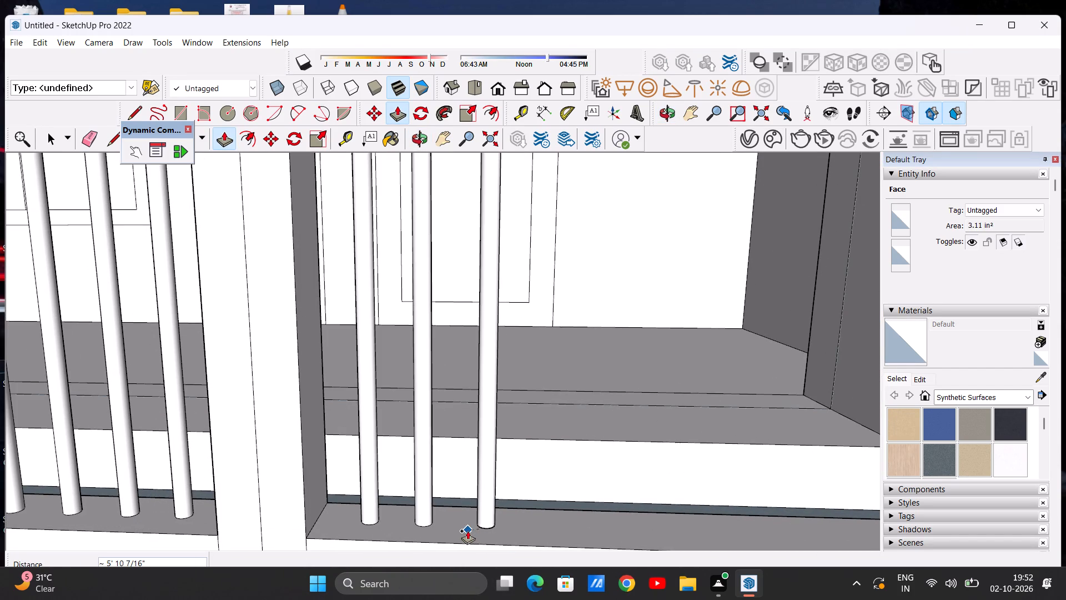
{"action": "left_click", "coordinate": [467, 531]}
Push/Pull the fourth circle from the post in this panel down about 5' 10 9/16" so the bar meets the bottom rail.
{"action": "scroll", "coordinate": [501, 509], "scroll_direction": "down", "scroll_amount": 17}
{"action": "scroll", "coordinate": [491, 440], "scroll_direction": "down", "scroll_amount": 13}
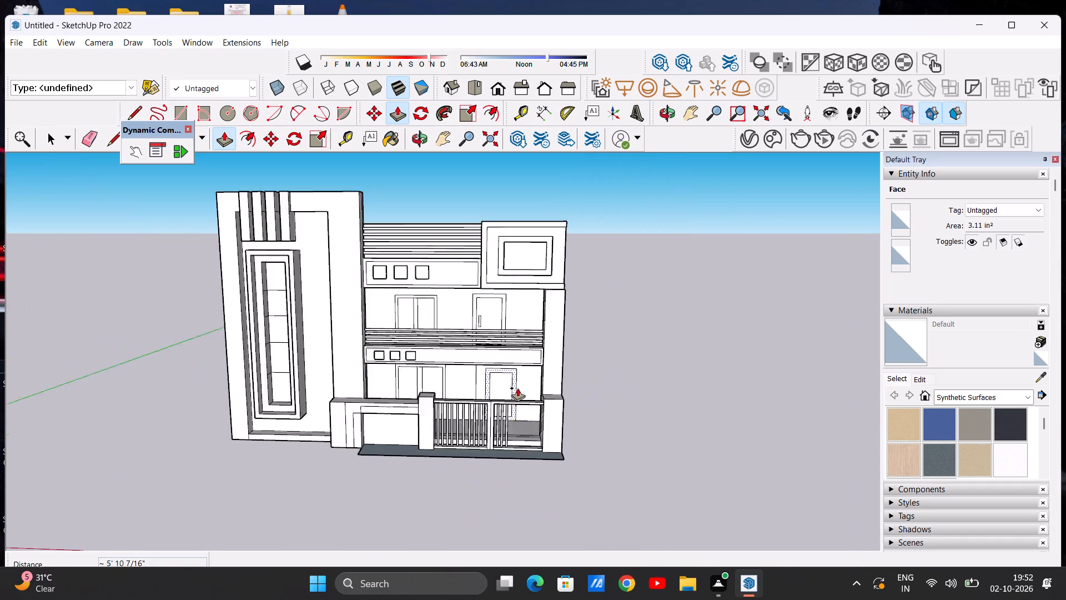
{"action": "middle_click_drag", "start_coordinate": [527, 429], "coordinate": [399, 301]}
{"action": "scroll", "coordinate": [506, 399], "scroll_direction": "up", "scroll_amount": 9}
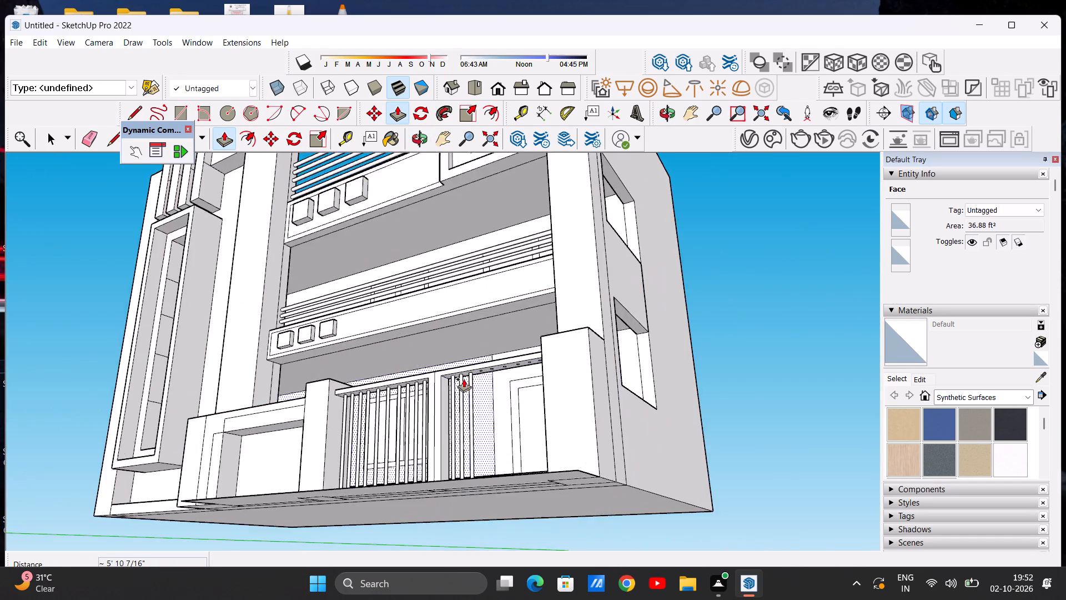
{"action": "scroll", "coordinate": [464, 379], "scroll_direction": "up", "scroll_amount": 17}
{"action": "middle_click_drag", "start_coordinate": [510, 388], "coordinate": [500, 349]}
{"action": "scroll", "coordinate": [471, 314], "scroll_direction": "up", "scroll_amount": 7}
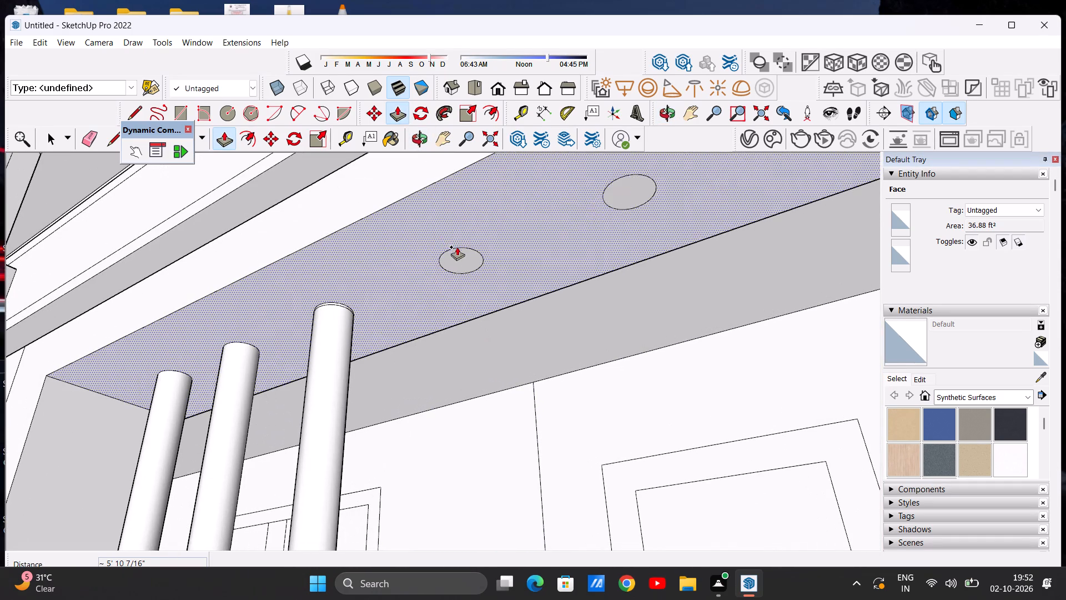
{"action": "left_click", "coordinate": [464, 255]}
{"action": "scroll", "coordinate": [466, 423], "scroll_direction": "down", "scroll_amount": 20}
{"action": "scroll", "coordinate": [466, 423], "scroll_direction": "down", "scroll_amount": 2}
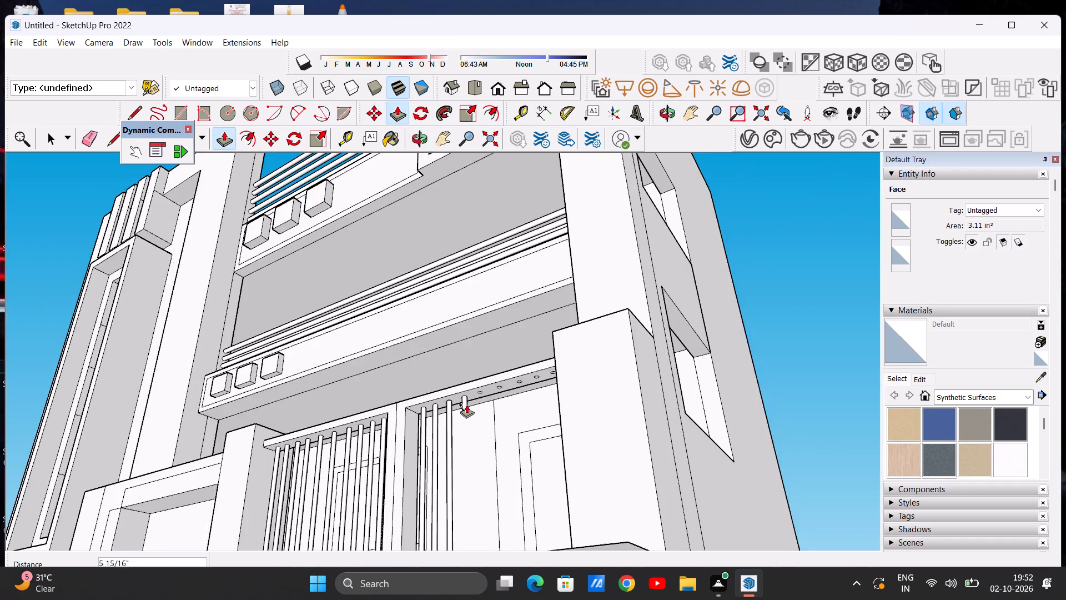
{"action": "scroll", "coordinate": [466, 404], "scroll_direction": "down", "scroll_amount": 5}
{"action": "middle_click_drag", "start_coordinate": [469, 441], "coordinate": [477, 491]}
{"action": "scroll", "coordinate": [479, 467], "scroll_direction": "down", "scroll_amount": 12}
{"action": "middle_click_drag", "start_coordinate": [462, 471], "coordinate": [486, 519]}
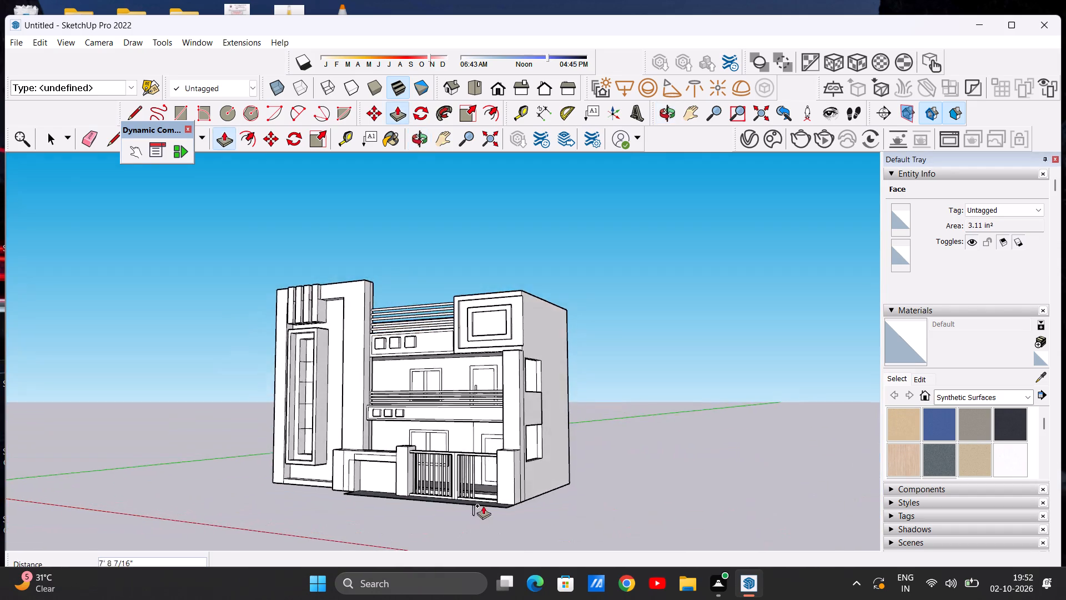
{"action": "scroll", "coordinate": [478, 497], "scroll_direction": "up", "scroll_amount": 20}
{"action": "scroll", "coordinate": [478, 497], "scroll_direction": "up", "scroll_amount": 3}
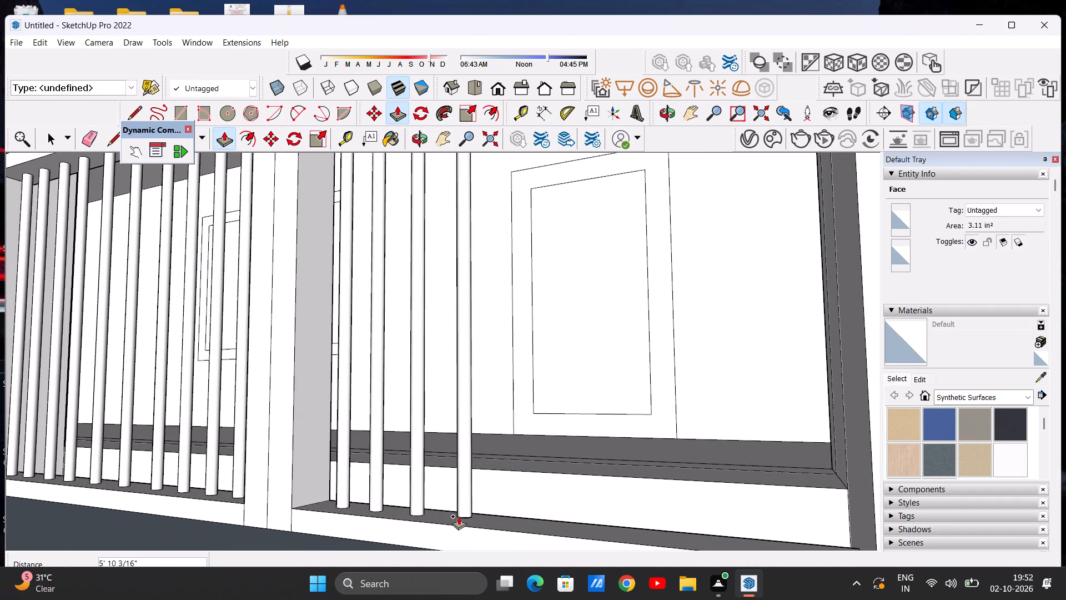
{"action": "left_click", "coordinate": [448, 517]}
Extrude the fifth circle from the post in the same gate panel down about 5' 10 9/16" to the bottom rail.
{"action": "scroll", "coordinate": [464, 523], "scroll_direction": "down", "scroll_amount": 14}
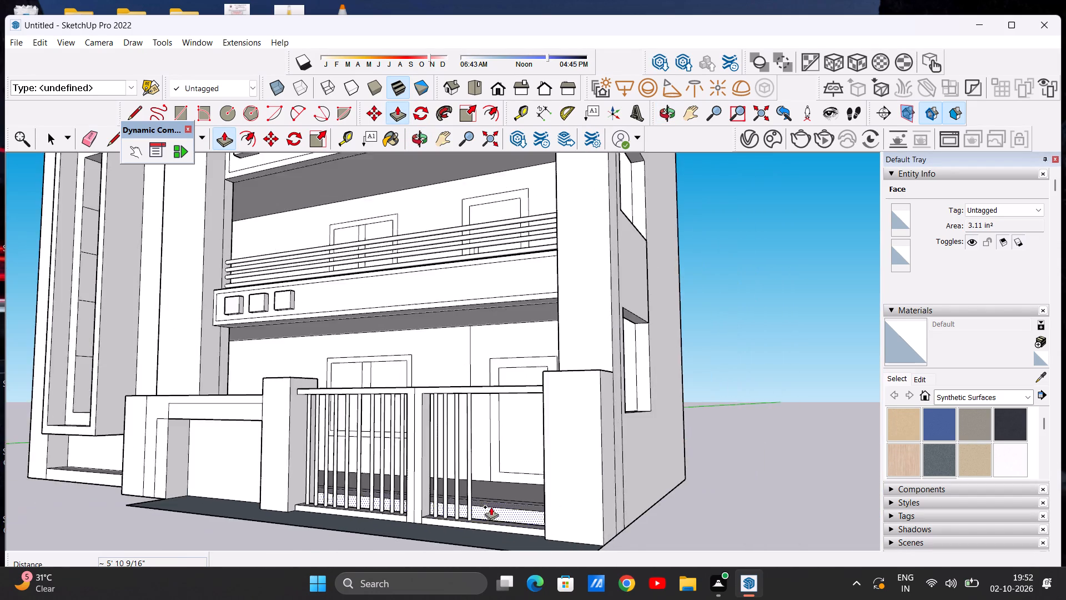
{"action": "scroll", "coordinate": [491, 507], "scroll_direction": "down", "scroll_amount": 6}
{"action": "middle_click_drag", "start_coordinate": [497, 446], "coordinate": [486, 327]}
{"action": "scroll", "coordinate": [476, 376], "scroll_direction": "up", "scroll_amount": 6}
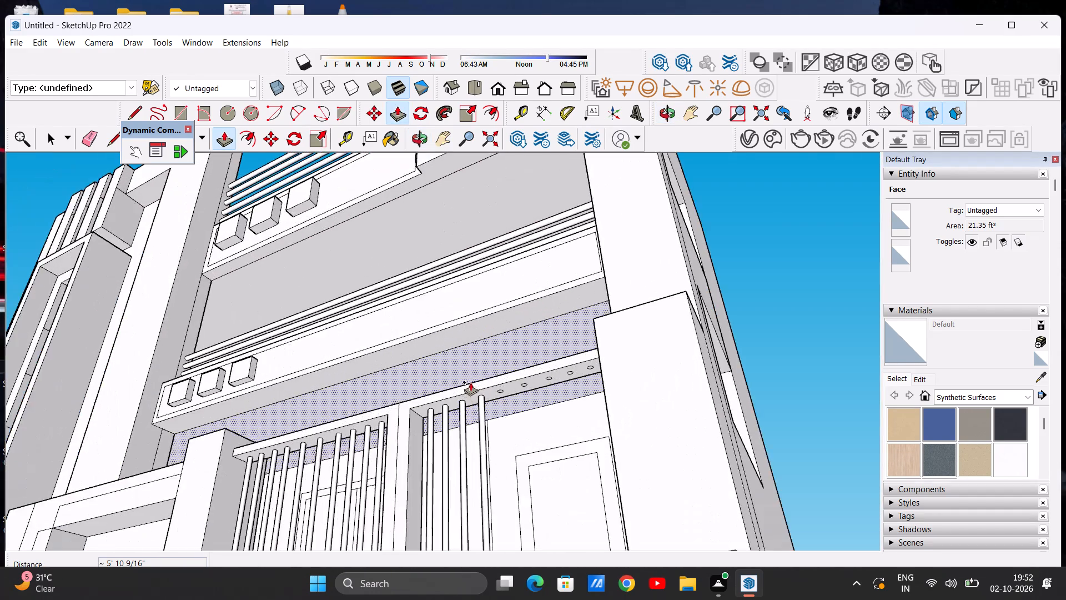
{"action": "scroll", "coordinate": [470, 382], "scroll_direction": "up", "scroll_amount": 14}
{"action": "scroll", "coordinate": [503, 384], "scroll_direction": "down", "scroll_amount": 6}
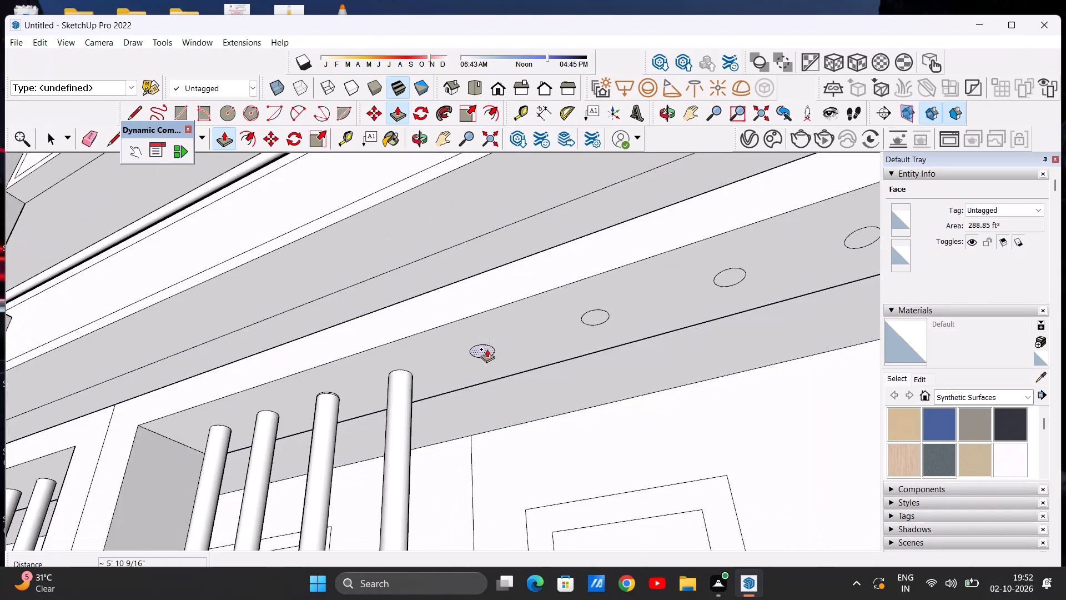
{"action": "left_click", "coordinate": [487, 349]}
{"action": "scroll", "coordinate": [500, 453], "scroll_direction": "down", "scroll_amount": 20}
{"action": "scroll", "coordinate": [500, 453], "scroll_direction": "down", "scroll_amount": 2}
{"action": "middle_click_drag", "start_coordinate": [503, 464], "coordinate": [515, 537]}
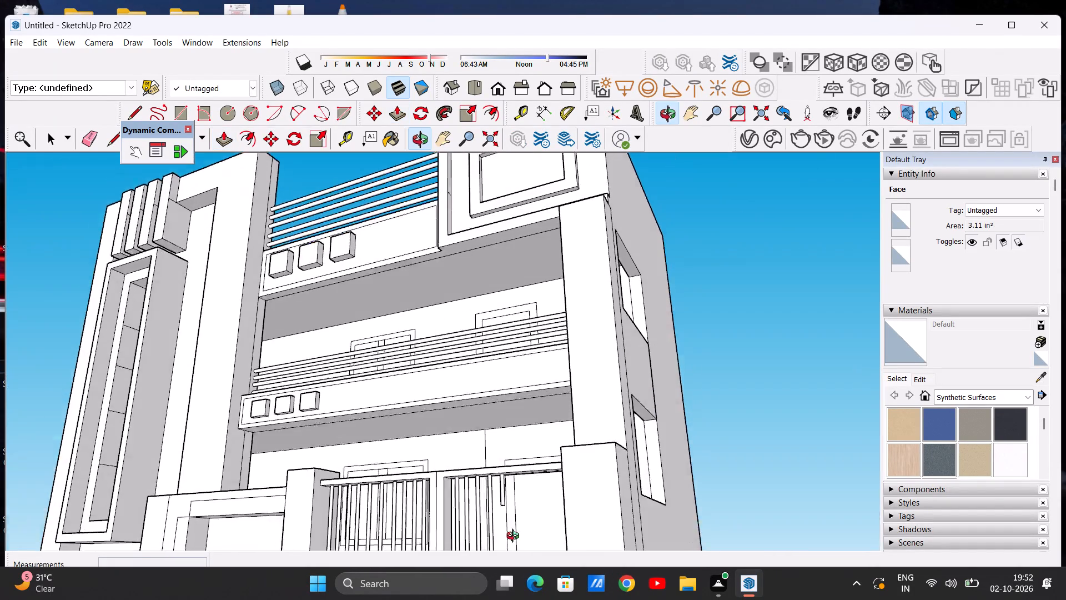
{"action": "middle_click_drag", "start_coordinate": [515, 537], "coordinate": [516, 544]}
{"action": "scroll", "coordinate": [502, 478], "scroll_direction": "down", "scroll_amount": 12}
{"action": "scroll", "coordinate": [497, 519], "scroll_direction": "up", "scroll_amount": 17}
{"action": "middle_click_drag", "start_coordinate": [510, 508], "coordinate": [520, 540]}
{"action": "scroll", "coordinate": [512, 533], "scroll_direction": "up", "scroll_amount": 13}
{"action": "left_click", "coordinate": [495, 526]}
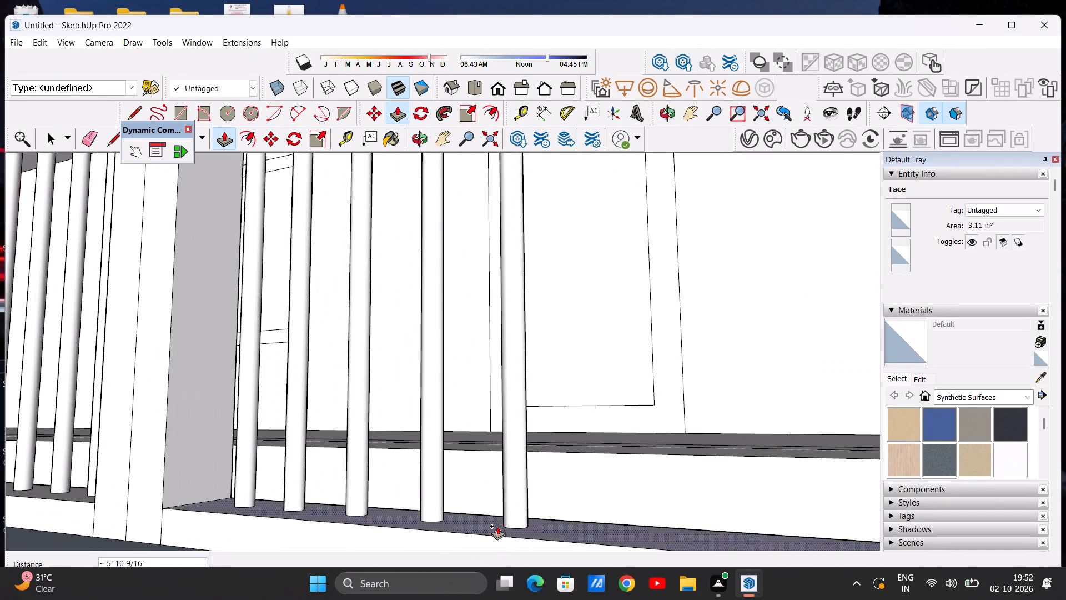
Push/Pull the sixth circle from the post in this gate panel down about 5' 10 9/16" to the bottom rail.
{"action": "scroll", "coordinate": [529, 521], "scroll_direction": "down", "scroll_amount": 20}
{"action": "scroll", "coordinate": [554, 412], "scroll_direction": "up", "scroll_amount": 7}
{"action": "middle_click_drag", "start_coordinate": [569, 442], "coordinate": [555, 403]}
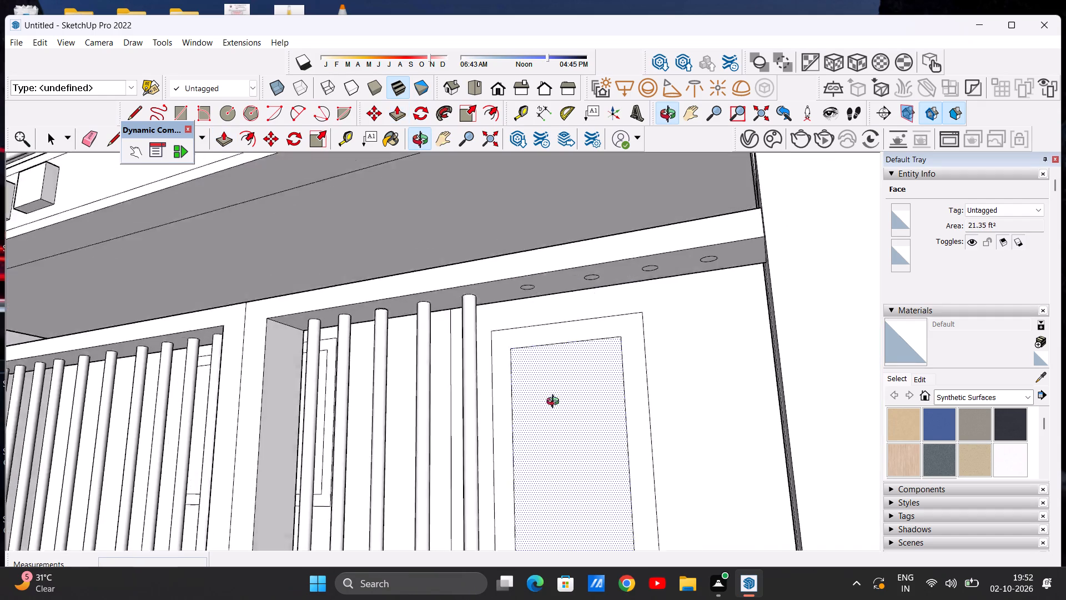
{"action": "middle_click_drag", "start_coordinate": [555, 403], "coordinate": [529, 289]}
{"action": "left_click", "coordinate": [494, 178]}
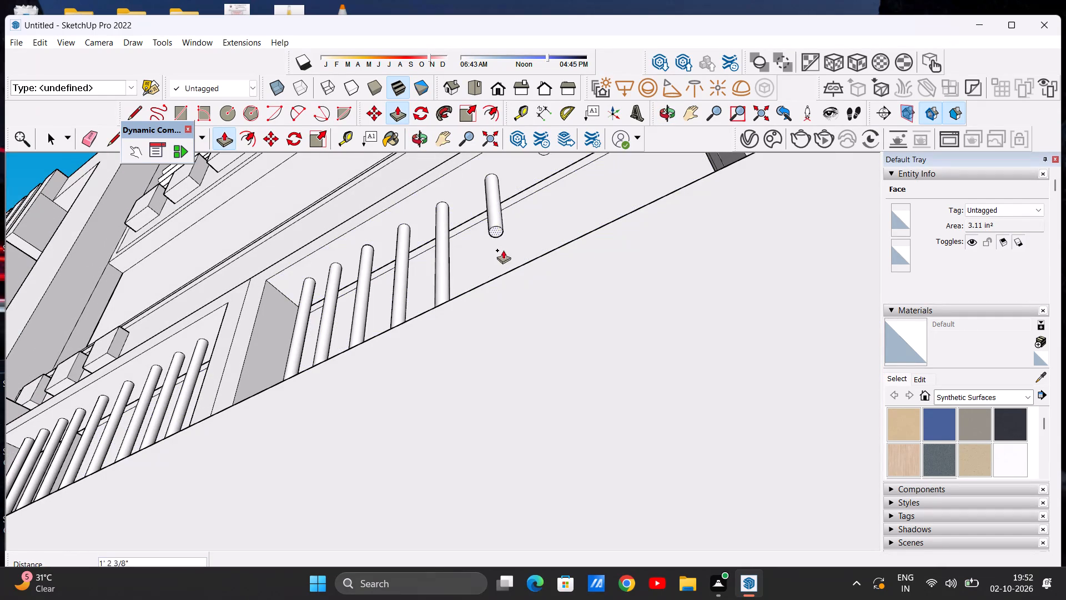
{"action": "scroll", "coordinate": [509, 260], "scroll_direction": "down", "scroll_amount": 12}
{"action": "middle_click_drag", "start_coordinate": [497, 259], "coordinate": [600, 443]}
{"action": "scroll", "coordinate": [580, 414], "scroll_direction": "down", "scroll_amount": 4}
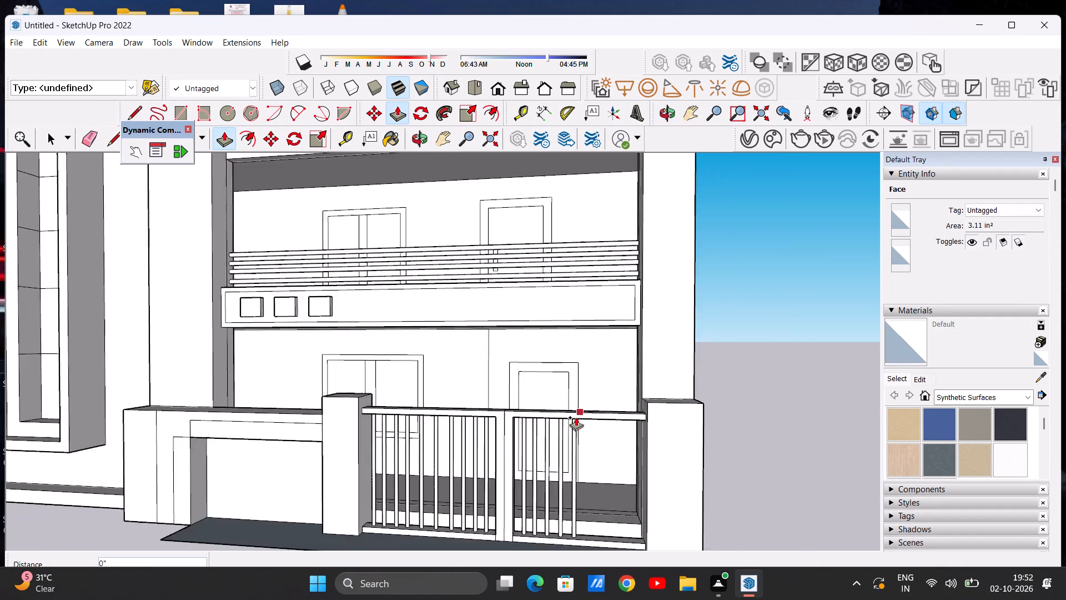
{"action": "scroll", "coordinate": [576, 417], "scroll_direction": "down", "scroll_amount": 5}
{"action": "scroll", "coordinate": [589, 508], "scroll_direction": "up", "scroll_amount": 20}
{"action": "scroll", "coordinate": [589, 508], "scroll_direction": "up", "scroll_amount": 1}
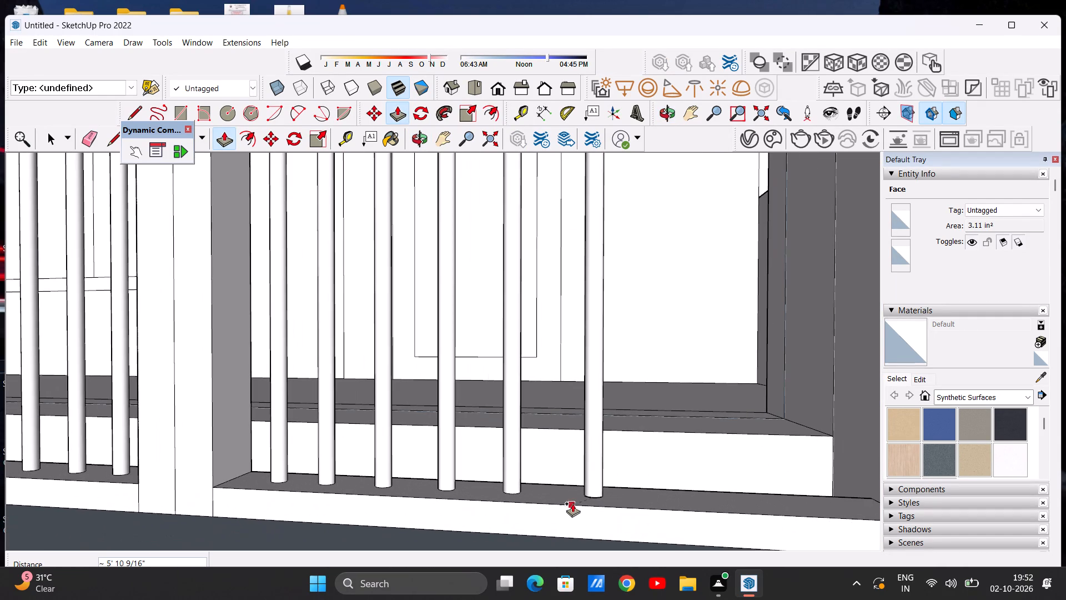
{"action": "left_click", "coordinate": [561, 492]}
Extrude the seventh circle from the post in the same panel down about 5' 10 9/16" so the bar meets the bottom rail.
{"action": "scroll", "coordinate": [600, 507], "scroll_direction": "down", "scroll_amount": 20}
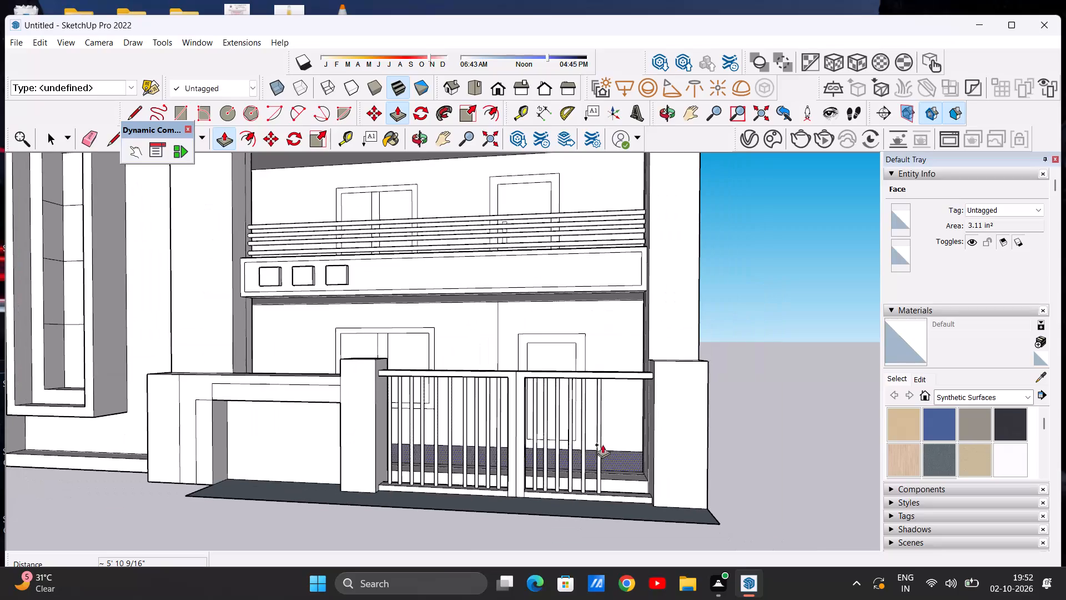
{"action": "middle_click_drag", "start_coordinate": [593, 343], "coordinate": [525, 225]}
{"action": "scroll", "coordinate": [627, 356], "scroll_direction": "up", "scroll_amount": 6}
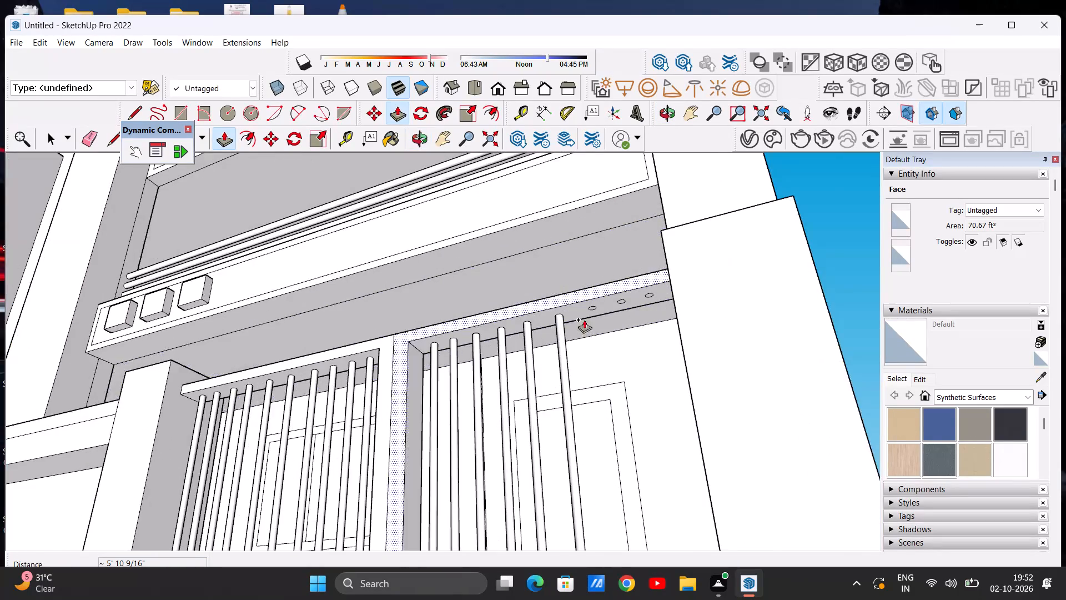
{"action": "scroll", "coordinate": [594, 311], "scroll_direction": "up", "scroll_amount": 20}
{"action": "left_click", "coordinate": [580, 300]}
{"action": "scroll", "coordinate": [602, 427], "scroll_direction": "down", "scroll_amount": 4}
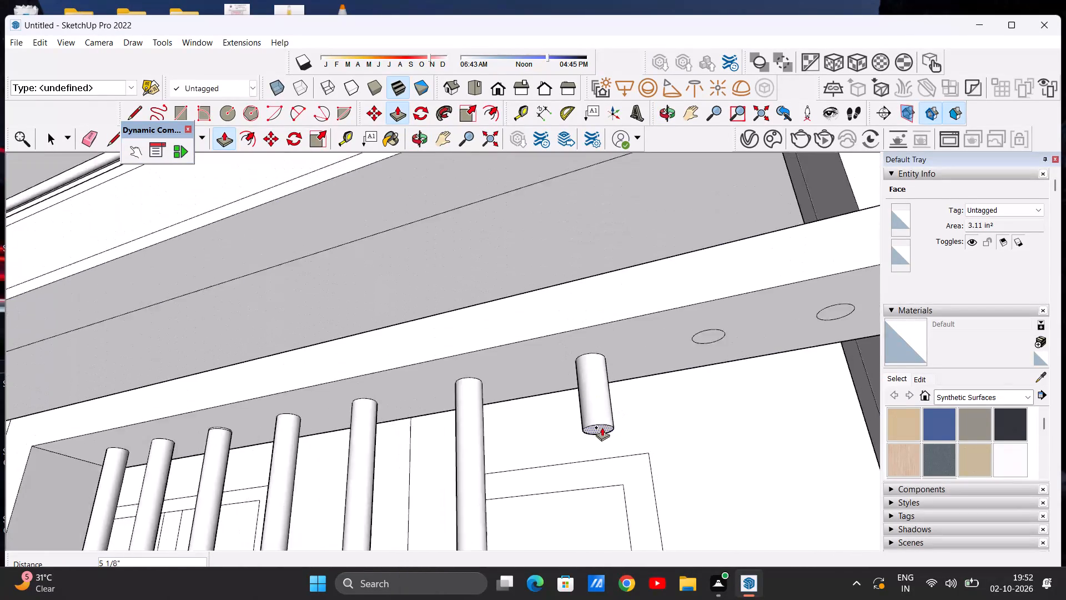
{"action": "scroll", "coordinate": [602, 427], "scroll_direction": "down", "scroll_amount": 20}
{"action": "scroll", "coordinate": [602, 427], "scroll_direction": "down", "scroll_amount": 1}
{"action": "scroll", "coordinate": [616, 481], "scroll_direction": "down", "scroll_amount": 13}
{"action": "middle_click_drag", "start_coordinate": [616, 512], "coordinate": [625, 538]}
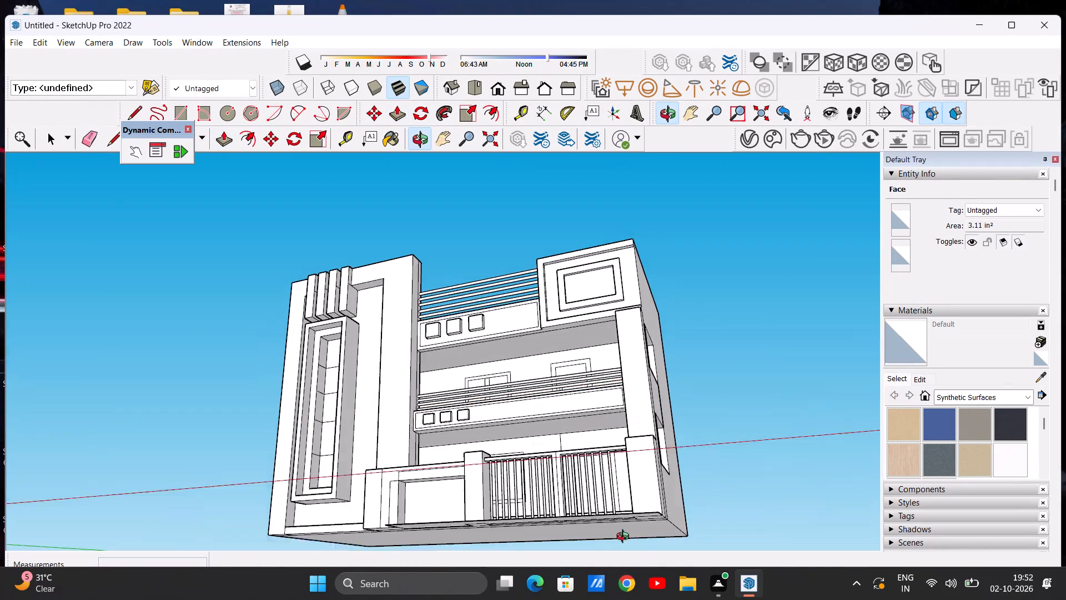
{"action": "middle_click_drag", "start_coordinate": [625, 538], "coordinate": [625, 539]}
{"action": "scroll", "coordinate": [614, 509], "scroll_direction": "up", "scroll_amount": 7}
{"action": "middle_click_drag", "start_coordinate": [613, 508], "coordinate": [628, 577]}
{"action": "scroll", "coordinate": [596, 532], "scroll_direction": "up", "scroll_amount": 5}
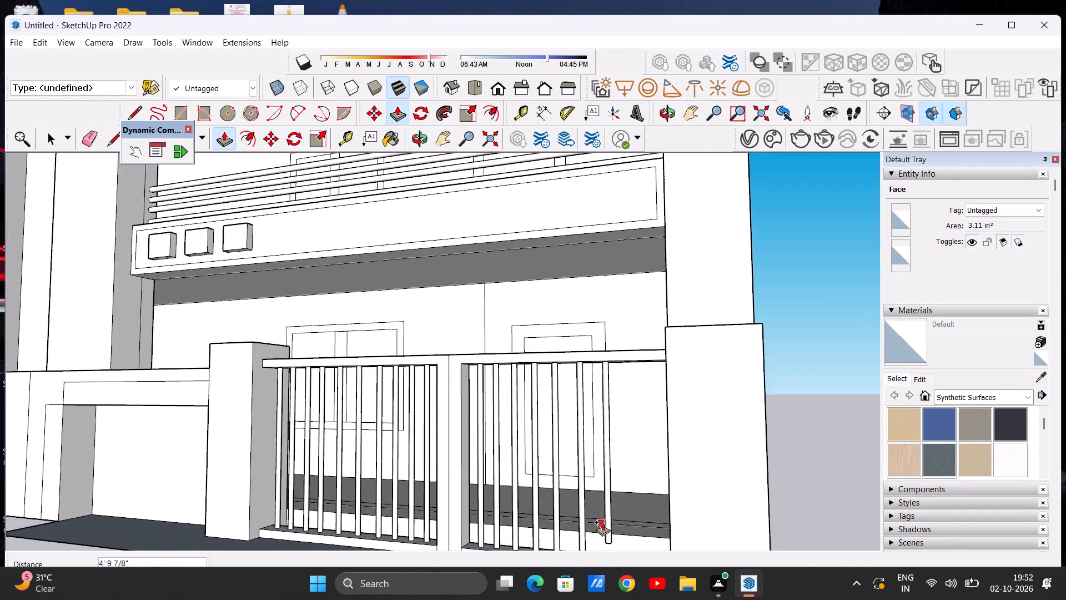
{"action": "scroll", "coordinate": [604, 521], "scroll_direction": "down", "scroll_amount": 10}
{"action": "middle_click_drag", "start_coordinate": [597, 518], "coordinate": [603, 522]}
{"action": "scroll", "coordinate": [597, 518], "scroll_direction": "up", "scroll_amount": 17}
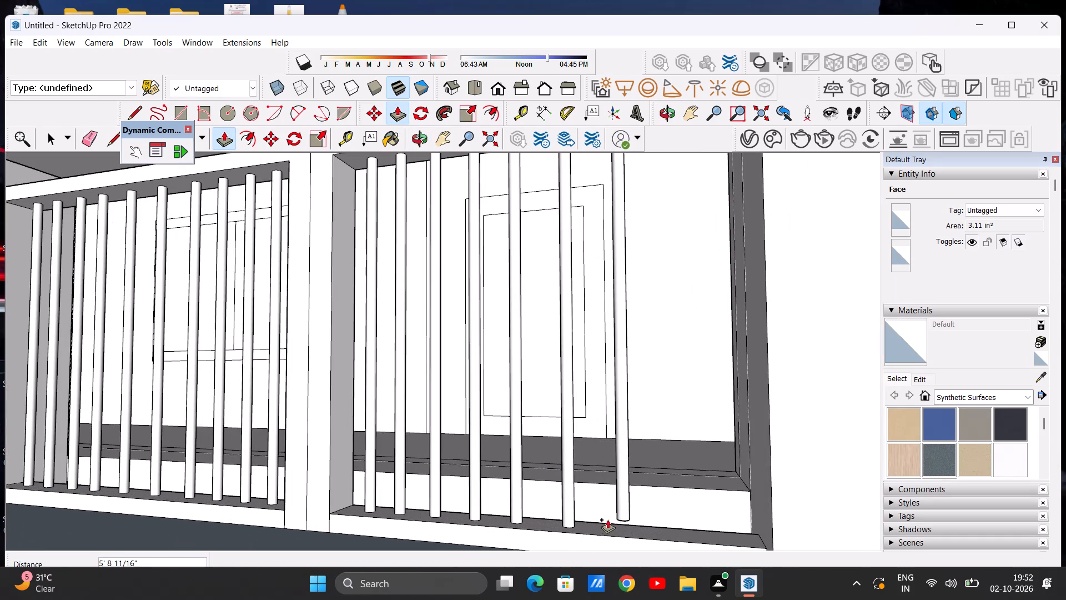
{"action": "left_click", "coordinate": [635, 534]}
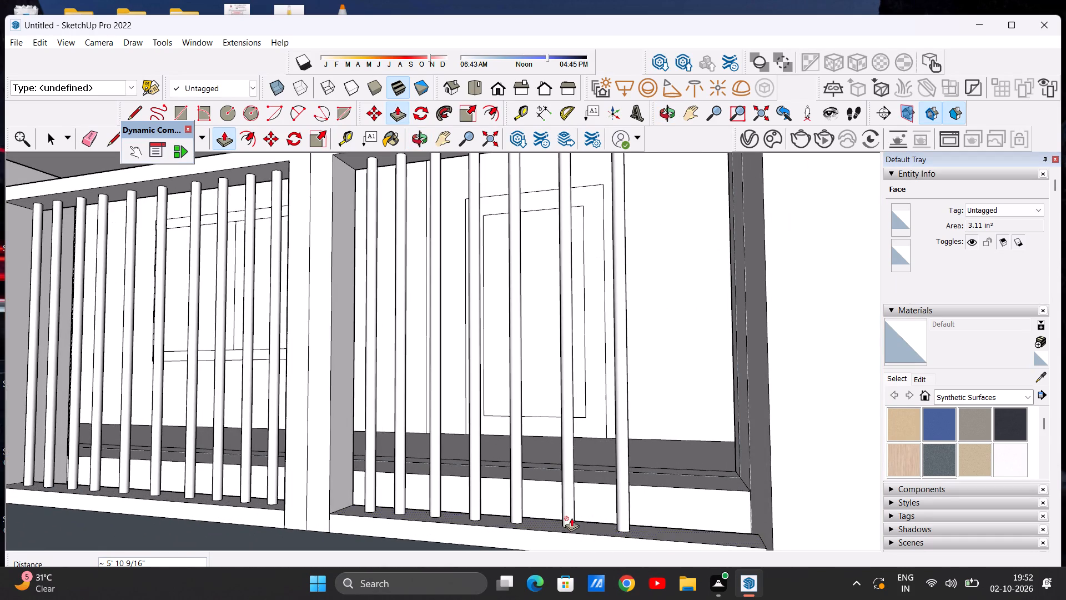
Push/Pull the eighth circle from the post in this gate panel down about 5' 10 9/16" to the bottom rail.
{"action": "scroll", "coordinate": [571, 518], "scroll_direction": "down", "scroll_amount": 20}
{"action": "scroll", "coordinate": [571, 518], "scroll_direction": "down", "scroll_amount": 2}
{"action": "middle_click_drag", "start_coordinate": [597, 467], "coordinate": [591, 362]}
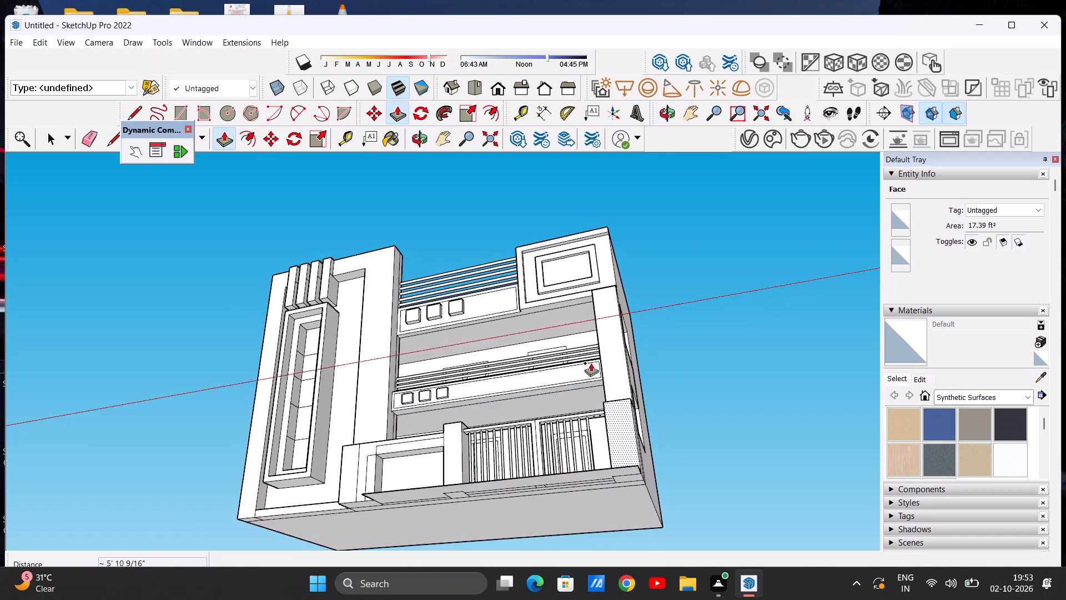
{"action": "scroll", "coordinate": [596, 426], "scroll_direction": "up", "scroll_amount": 7}
{"action": "scroll", "coordinate": [597, 407], "scroll_direction": "up", "scroll_amount": 18}
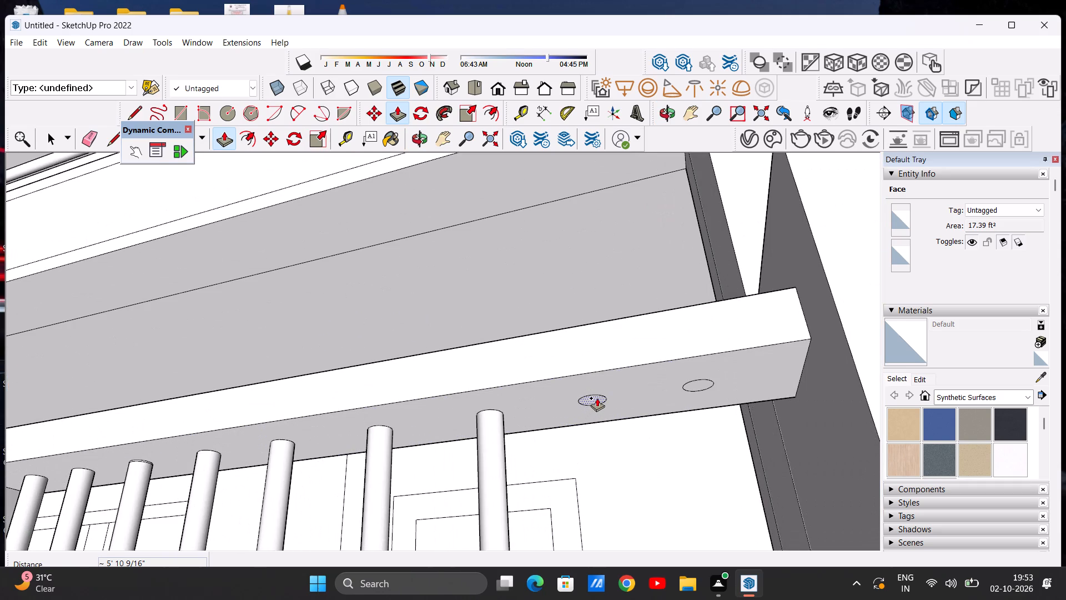
{"action": "left_click", "coordinate": [597, 398]}
{"action": "scroll", "coordinate": [610, 486], "scroll_direction": "down", "scroll_amount": 20}
{"action": "scroll", "coordinate": [610, 486], "scroll_direction": "down", "scroll_amount": 7}
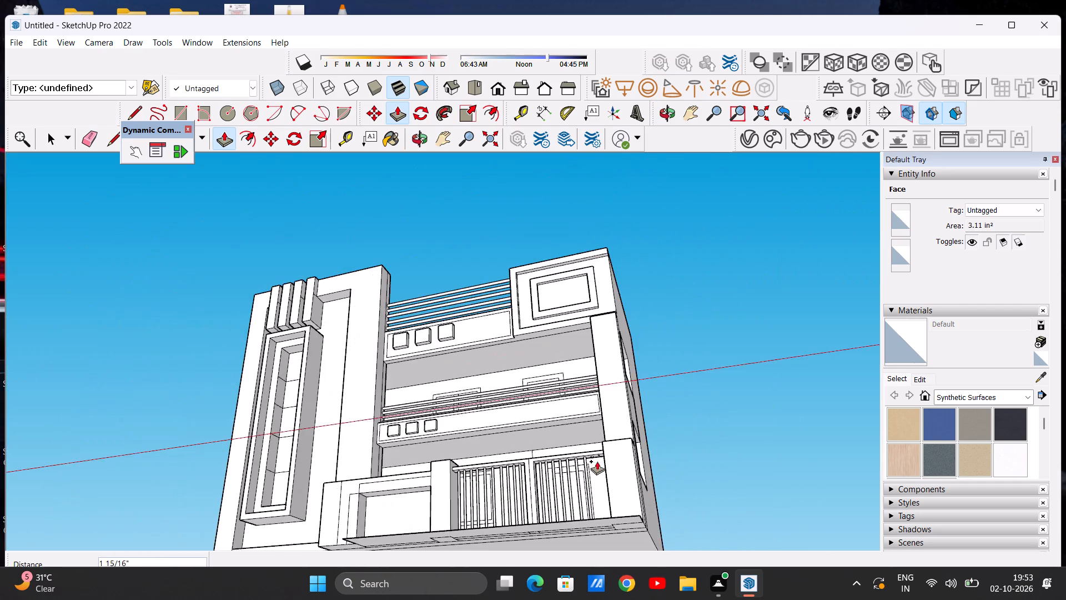
{"action": "middle_click_drag", "start_coordinate": [607, 486], "coordinate": [627, 564]}
{"action": "scroll", "coordinate": [581, 536], "scroll_direction": "up", "scroll_amount": 16}
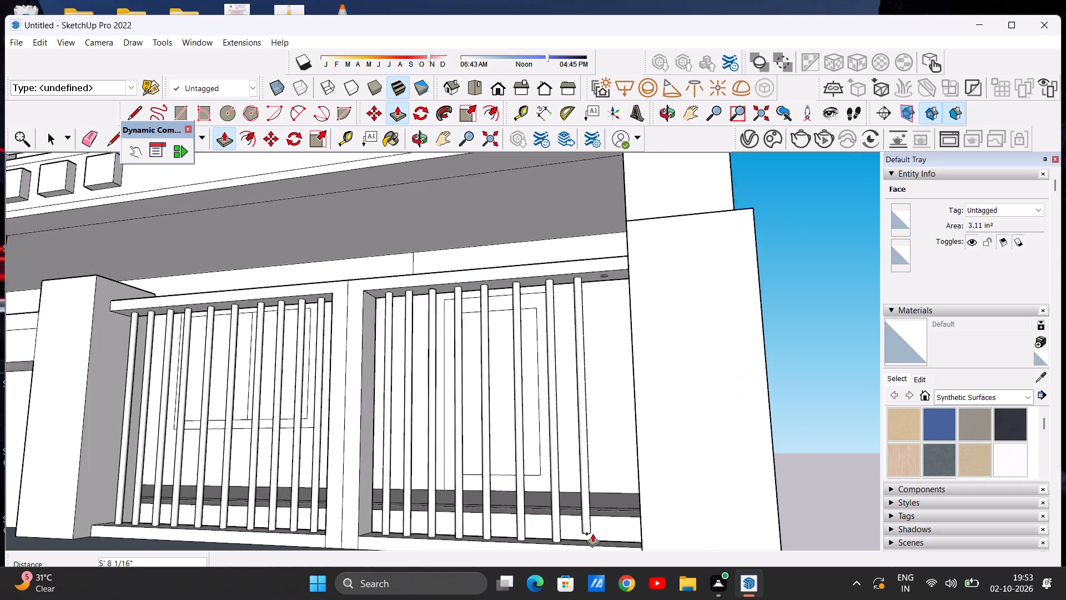
{"action": "middle_click_drag", "start_coordinate": [591, 508], "coordinate": [622, 573]}
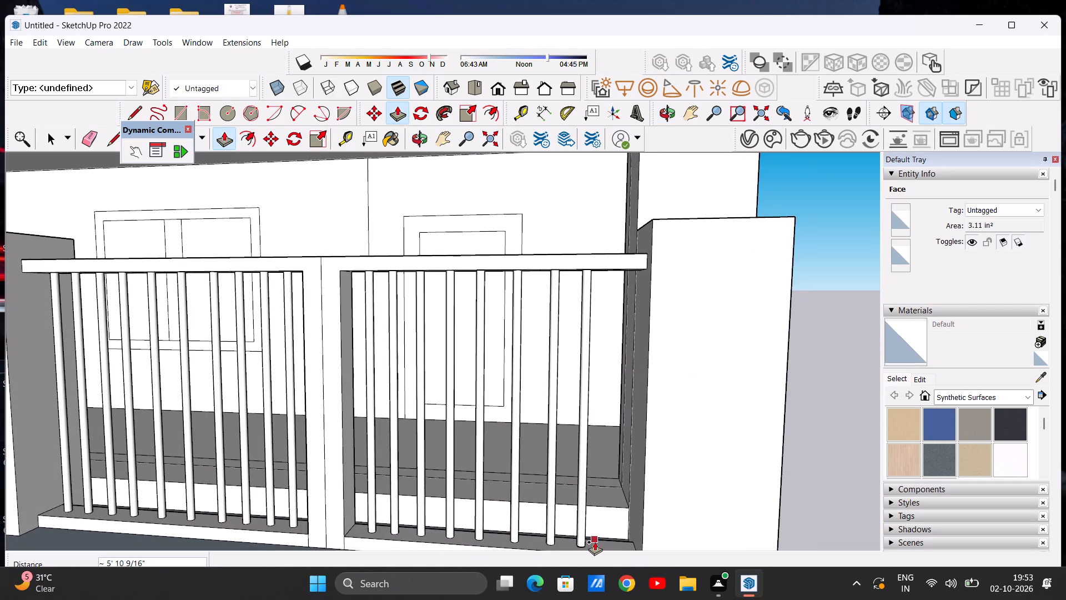
{"action": "scroll", "coordinate": [591, 511], "scroll_direction": "down", "scroll_amount": 6}
{"action": "middle_click_drag", "start_coordinate": [592, 518], "coordinate": [602, 558]}
{"action": "scroll", "coordinate": [575, 517], "scroll_direction": "up", "scroll_amount": 6}
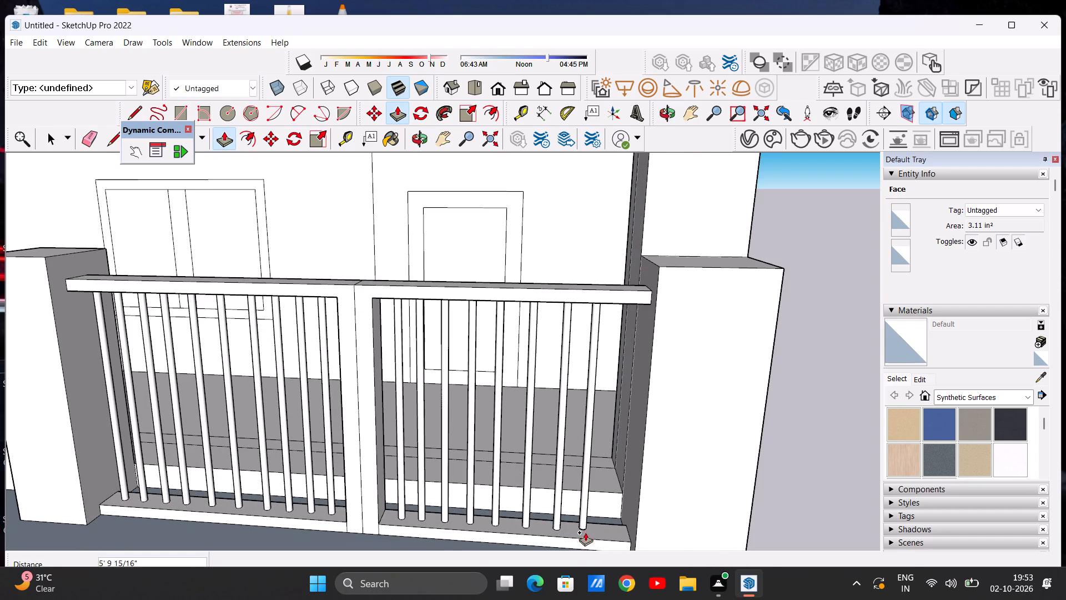
{"action": "left_click", "coordinate": [571, 531]}
Extrude the last circle, beside the end pillar, down about 5' 10 9/16" to the bottom rail as the ninth round bar.
{"action": "scroll", "coordinate": [584, 516], "scroll_direction": "down", "scroll_amount": 14}
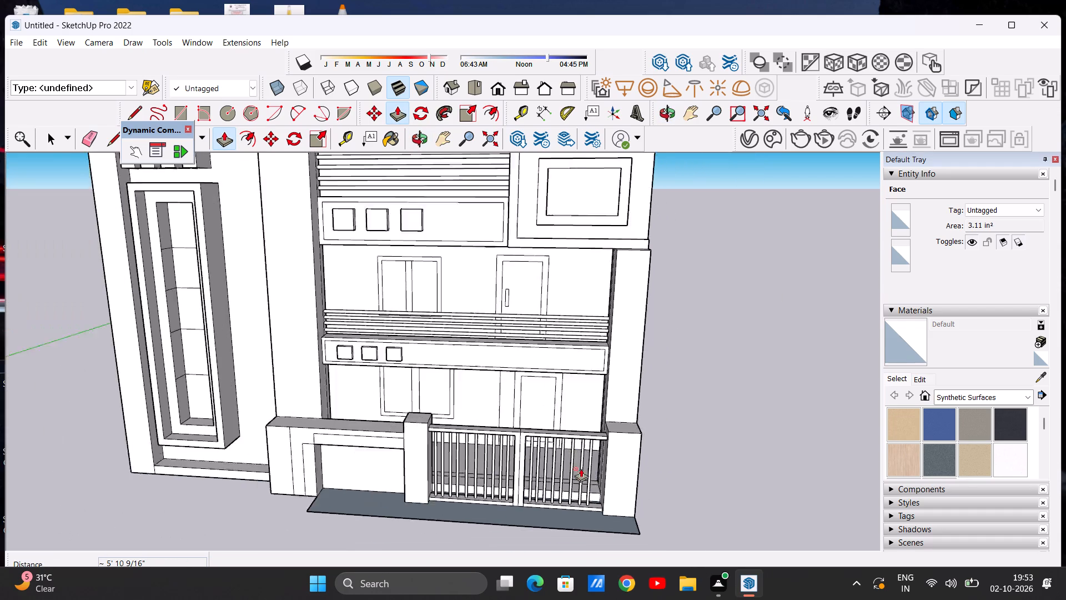
{"action": "scroll", "coordinate": [584, 441], "scroll_direction": "up", "scroll_amount": 6}
{"action": "middle_click_drag", "start_coordinate": [602, 502], "coordinate": [600, 262]}
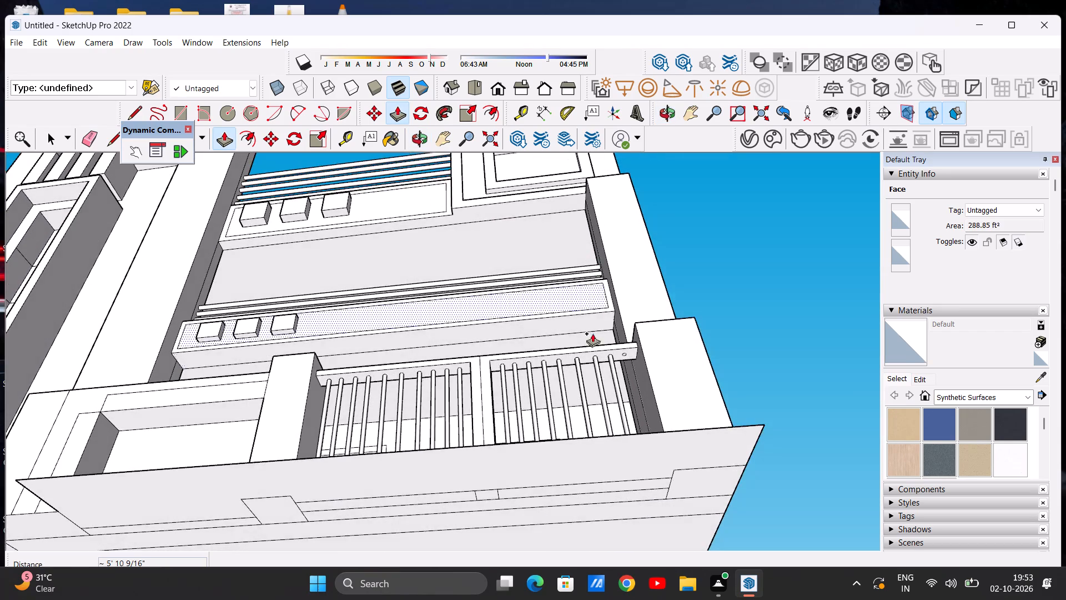
{"action": "scroll", "coordinate": [614, 381], "scroll_direction": "up", "scroll_amount": 7}
{"action": "scroll", "coordinate": [625, 328], "scroll_direction": "up", "scroll_amount": 15}
{"action": "left_click", "coordinate": [595, 340]}
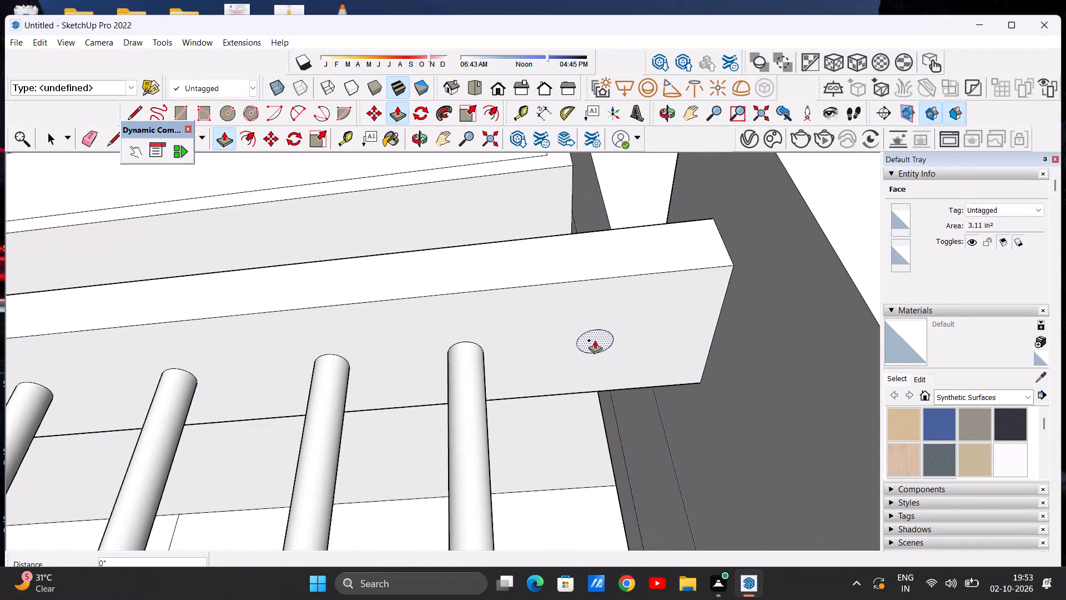
{"action": "scroll", "coordinate": [612, 454], "scroll_direction": "down", "scroll_amount": 20}
{"action": "scroll", "coordinate": [612, 454], "scroll_direction": "down", "scroll_amount": 5}
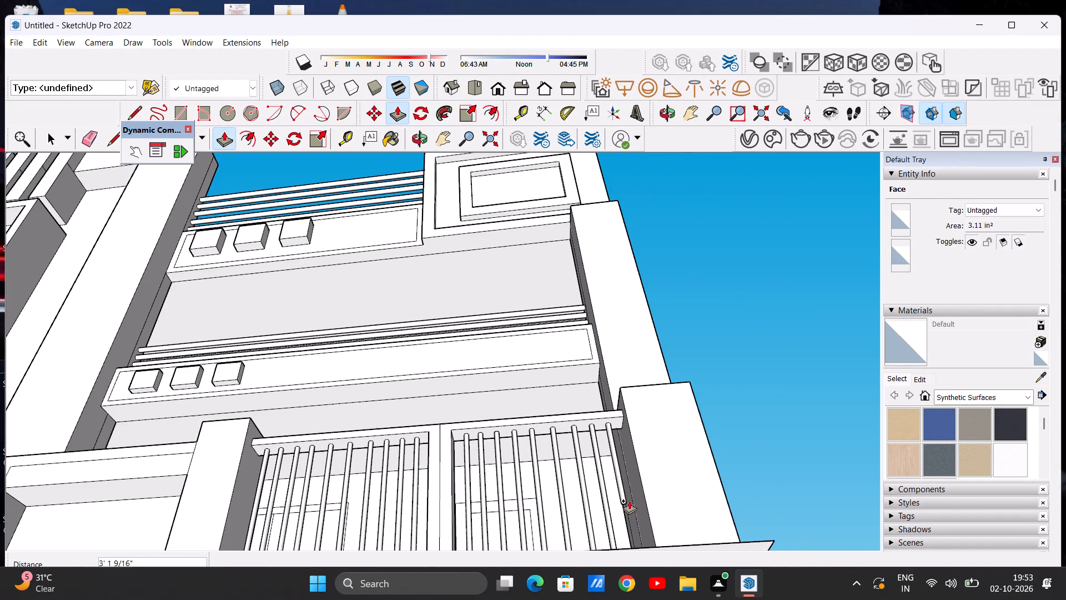
{"action": "middle_click_drag", "start_coordinate": [628, 500], "coordinate": [637, 543]}
{"action": "scroll", "coordinate": [621, 488], "scroll_direction": "down", "scroll_amount": 12}
{"action": "middle_click_drag", "start_coordinate": [622, 488], "coordinate": [622, 542]}
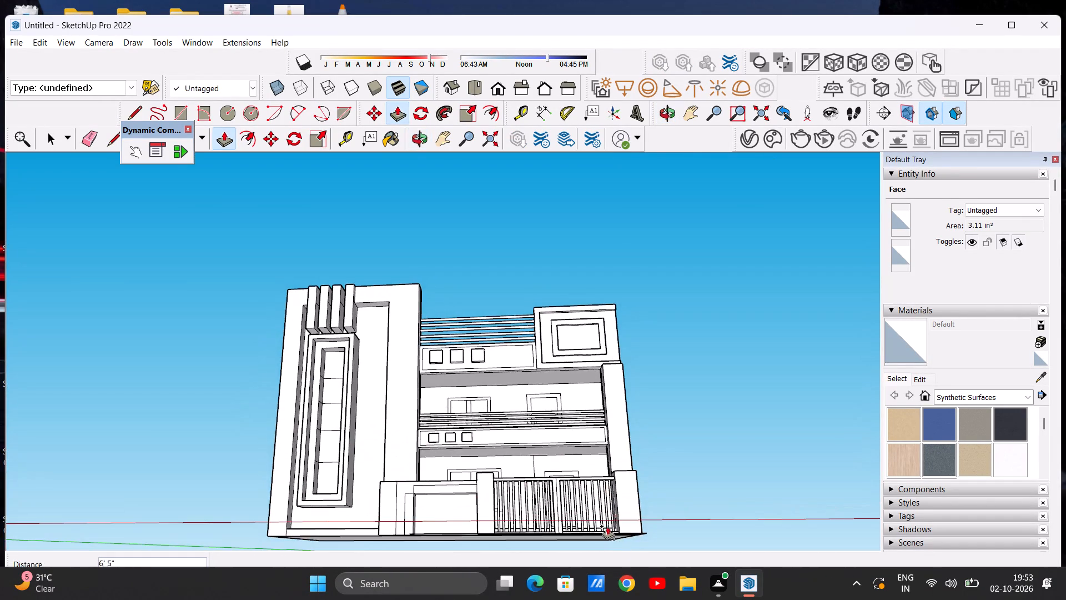
{"action": "scroll", "coordinate": [612, 510], "scroll_direction": "up", "scroll_amount": 6}
{"action": "middle_click_drag", "start_coordinate": [613, 503], "coordinate": [617, 549]}
{"action": "scroll", "coordinate": [592, 508], "scroll_direction": "down", "scroll_amount": 11}
{"action": "middle_click_drag", "start_coordinate": [592, 510], "coordinate": [593, 523]}
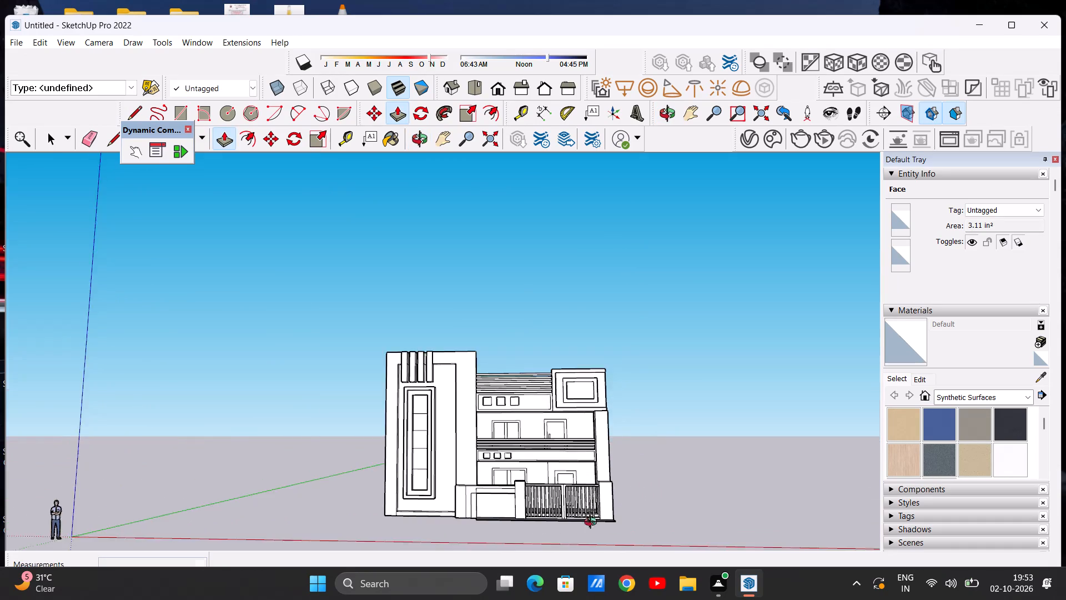
{"action": "middle_click_drag", "start_coordinate": [593, 523], "coordinate": [595, 552]}
{"action": "scroll", "coordinate": [598, 521], "scroll_direction": "up", "scroll_amount": 20}
{"action": "scroll", "coordinate": [598, 521], "scroll_direction": "up", "scroll_amount": 10}
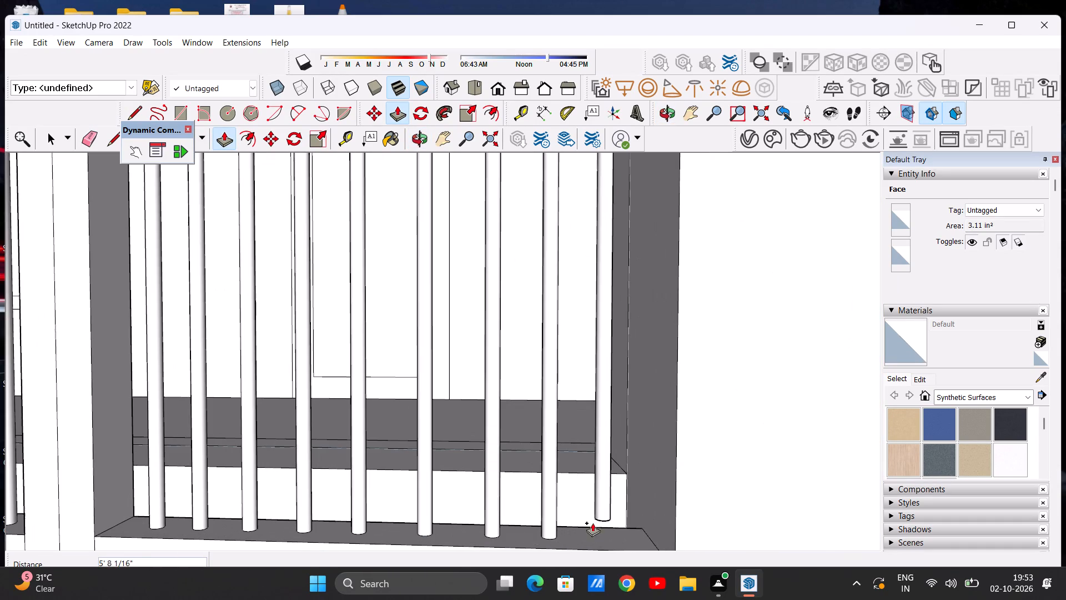
{"action": "left_click", "coordinate": [596, 541]}
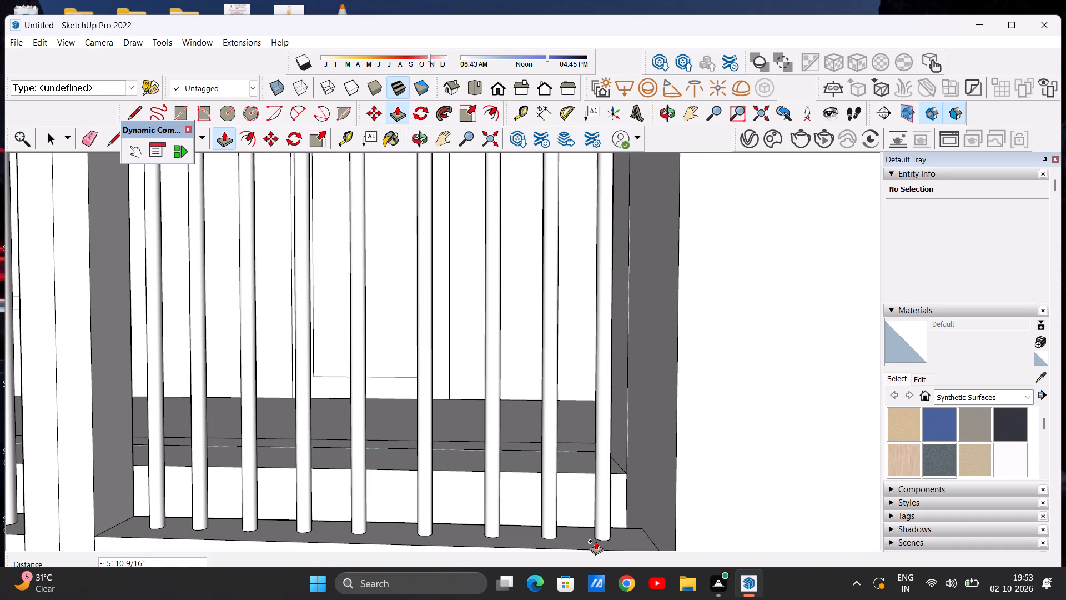
{"action": "key", "text": "space"}
Examine the whole house elevation with its gate, boundary wall and balconies from the front and from above.
{"action": "scroll", "coordinate": [596, 509], "scroll_direction": "down", "scroll_amount": 13}
{"action": "scroll", "coordinate": [324, 238], "scroll_direction": "down", "scroll_amount": 12}
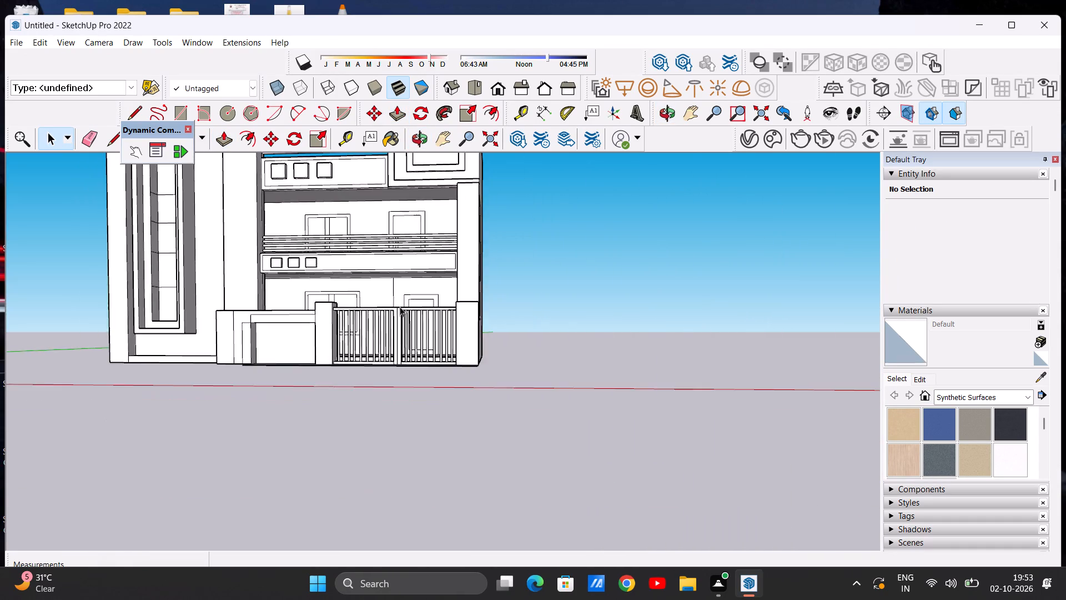
{"action": "scroll", "coordinate": [400, 307], "scroll_direction": "down", "scroll_amount": 10}
{"action": "scroll", "coordinate": [349, 267], "scroll_direction": "up", "scroll_amount": 7}
{"action": "scroll", "coordinate": [380, 286], "scroll_direction": "down", "scroll_amount": 1}
{"action": "scroll", "coordinate": [379, 376], "scroll_direction": "up", "scroll_amount": 4}
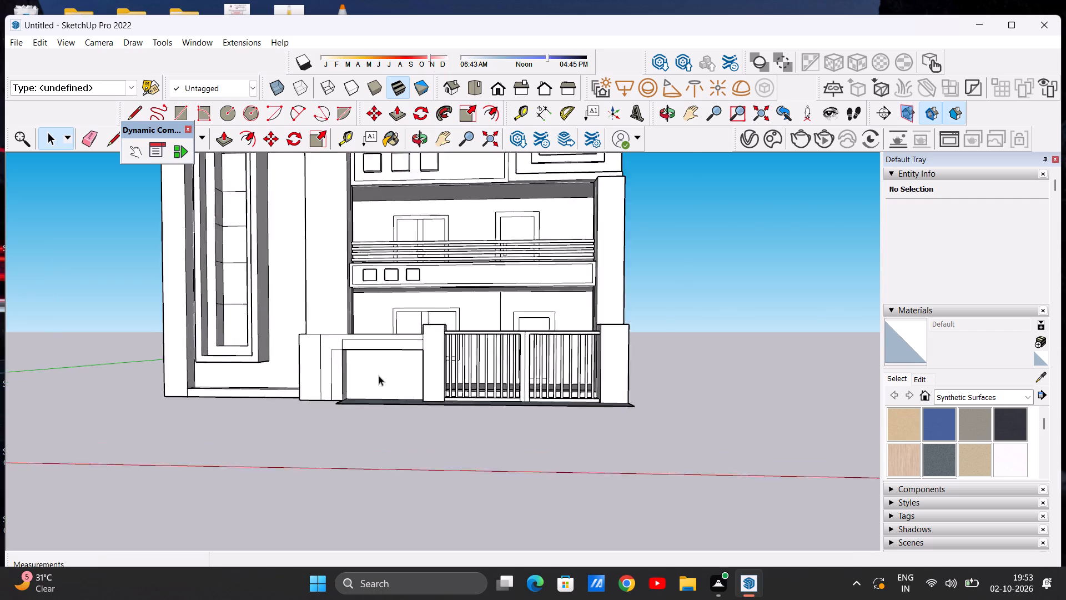
{"action": "scroll", "coordinate": [379, 376], "scroll_direction": "up", "scroll_amount": 3}
{"action": "scroll", "coordinate": [444, 420], "scroll_direction": "down", "scroll_amount": 5}
{"action": "scroll", "coordinate": [405, 414], "scroll_direction": "up", "scroll_amount": 1}
{"action": "middle_click_drag", "start_coordinate": [405, 414], "coordinate": [418, 443]}
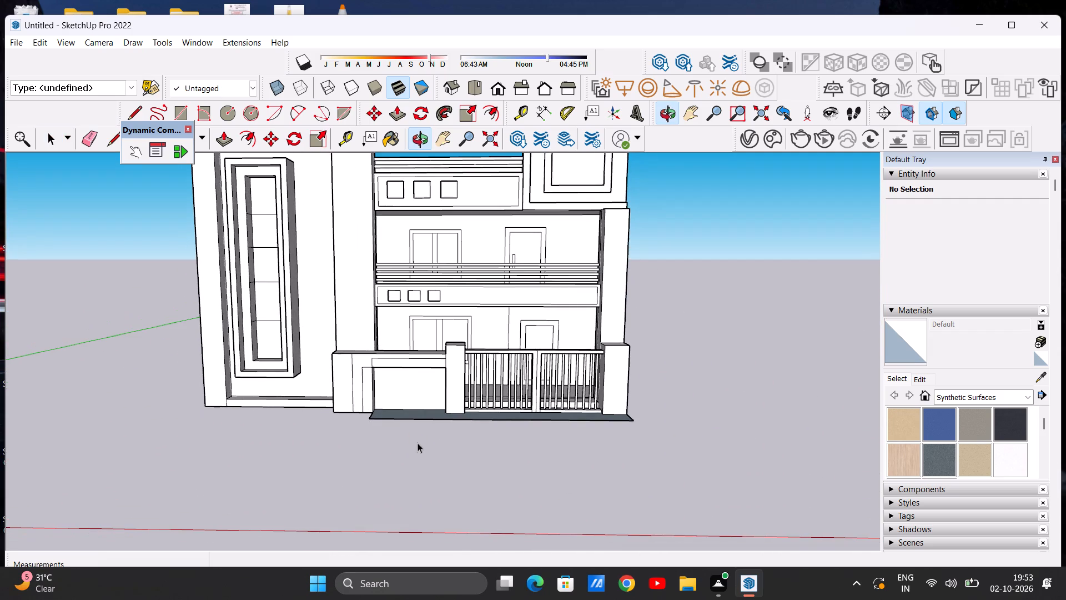
{"action": "middle_click_drag", "start_coordinate": [432, 423], "coordinate": [424, 557]}
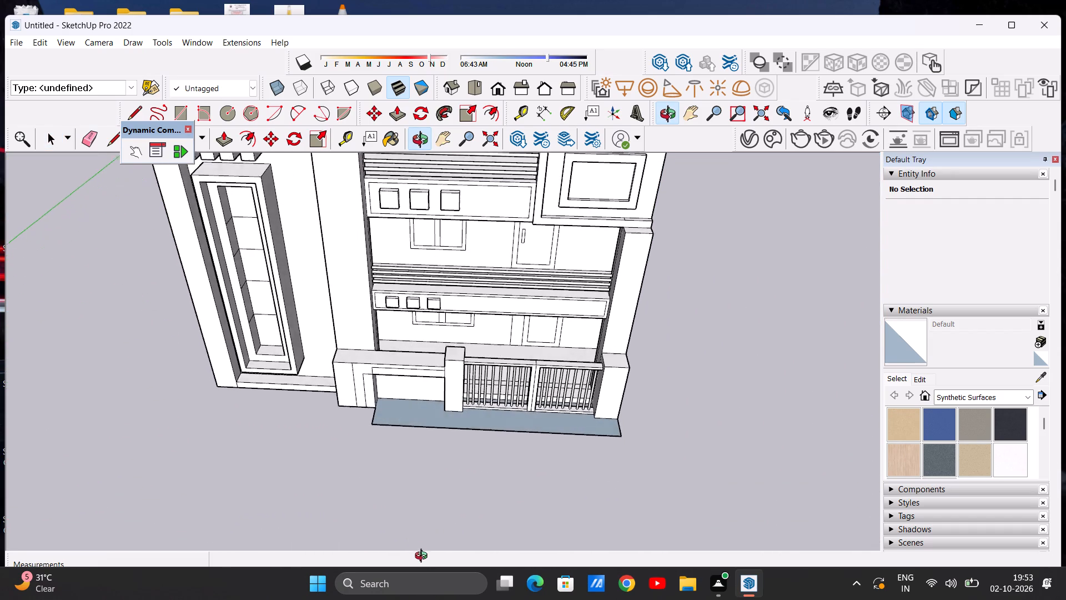
{"action": "middle_click_drag", "start_coordinate": [424, 557], "coordinate": [425, 559]}
{"action": "scroll", "coordinate": [438, 477], "scroll_direction": "down", "scroll_amount": 4}
{"action": "scroll", "coordinate": [454, 477], "scroll_direction": "up", "scroll_amount": 6}
{"action": "scroll", "coordinate": [456, 473], "scroll_direction": "down", "scroll_amount": 6}
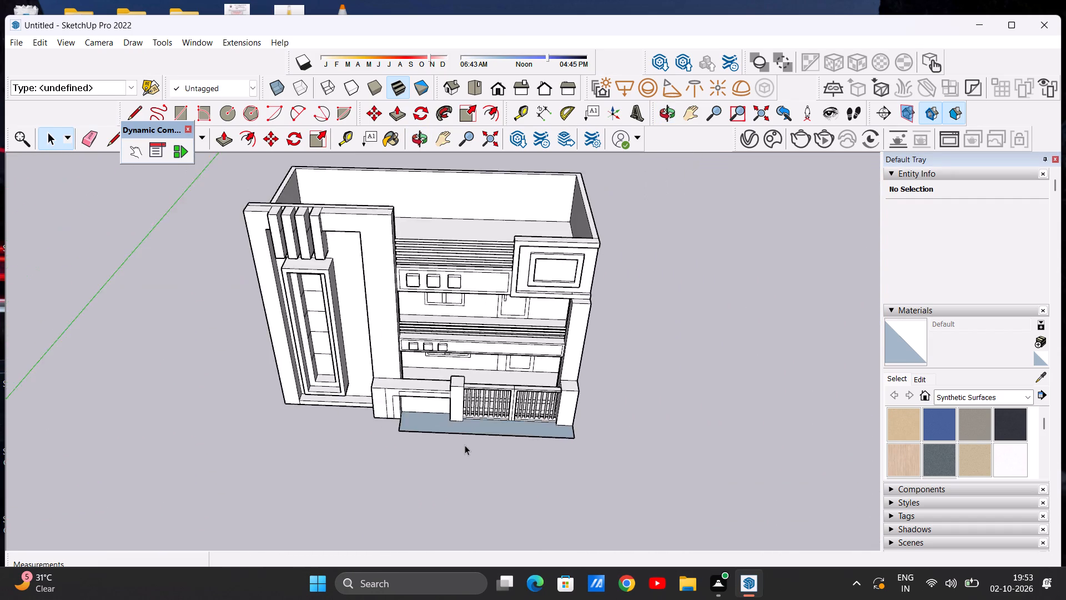
{"action": "scroll", "coordinate": [465, 445], "scroll_direction": "down", "scroll_amount": 5}
{"action": "middle_click_drag", "start_coordinate": [469, 491], "coordinate": [495, 366]}
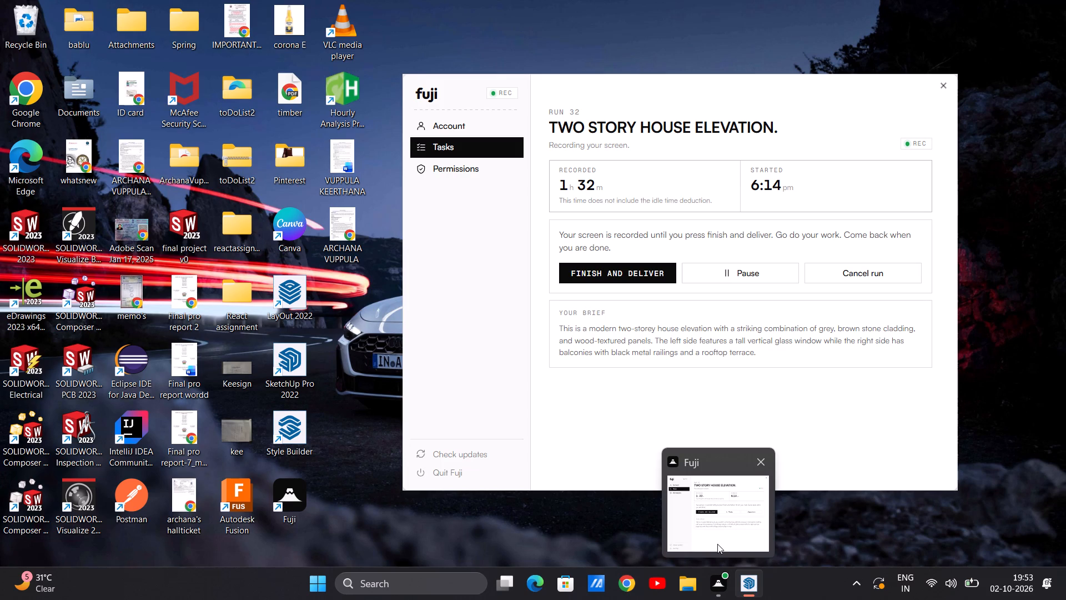
{"action": "left_click", "coordinate": [749, 533]}
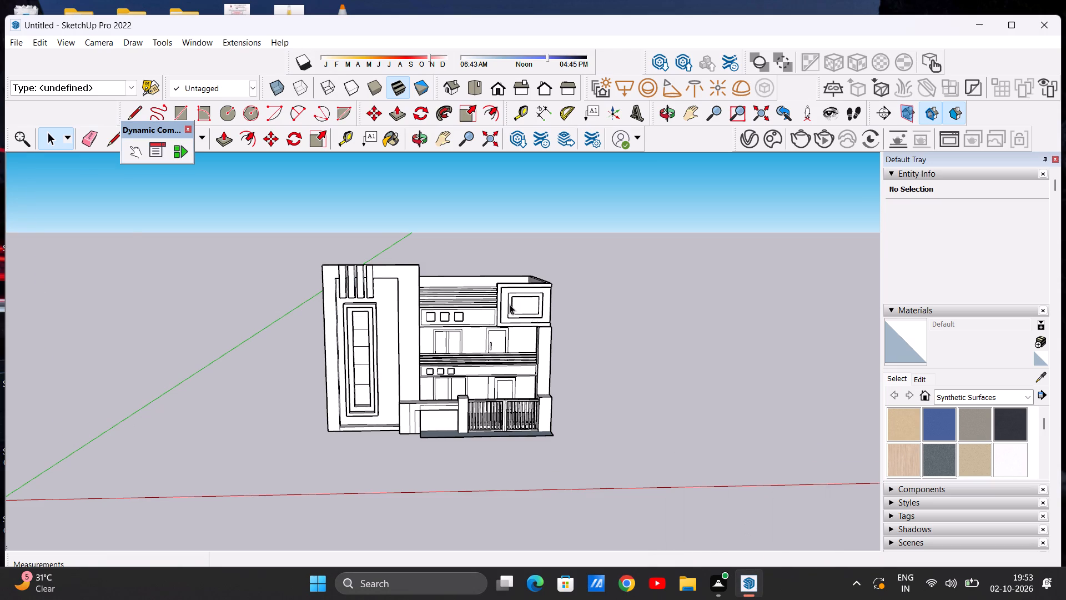
{"action": "scroll", "coordinate": [519, 339], "scroll_direction": "down", "scroll_amount": 4}
{"action": "scroll", "coordinate": [421, 381], "scroll_direction": "up", "scroll_amount": 6}
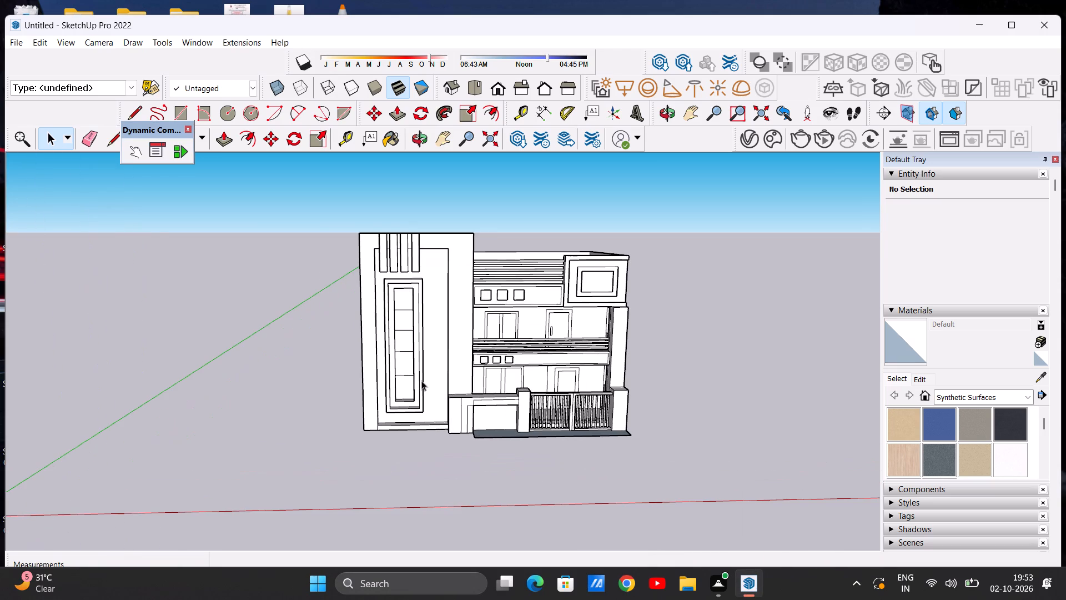
{"action": "scroll", "coordinate": [453, 384], "scroll_direction": "down", "scroll_amount": 3}
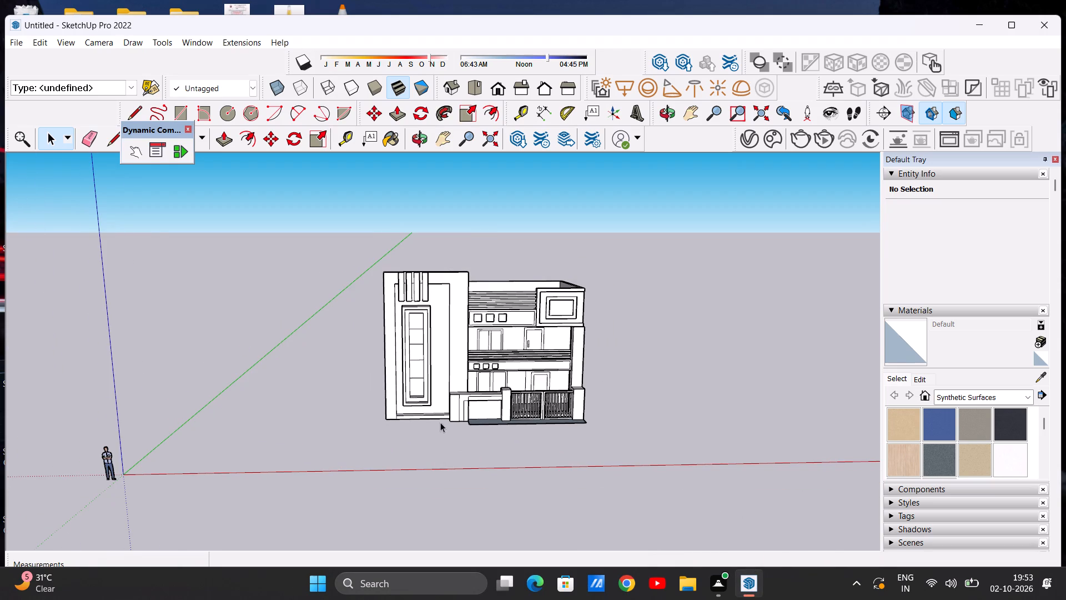
{"action": "scroll", "coordinate": [439, 414], "scroll_direction": "down", "scroll_amount": 2}
{"action": "scroll", "coordinate": [441, 426], "scroll_direction": "up", "scroll_amount": 5}
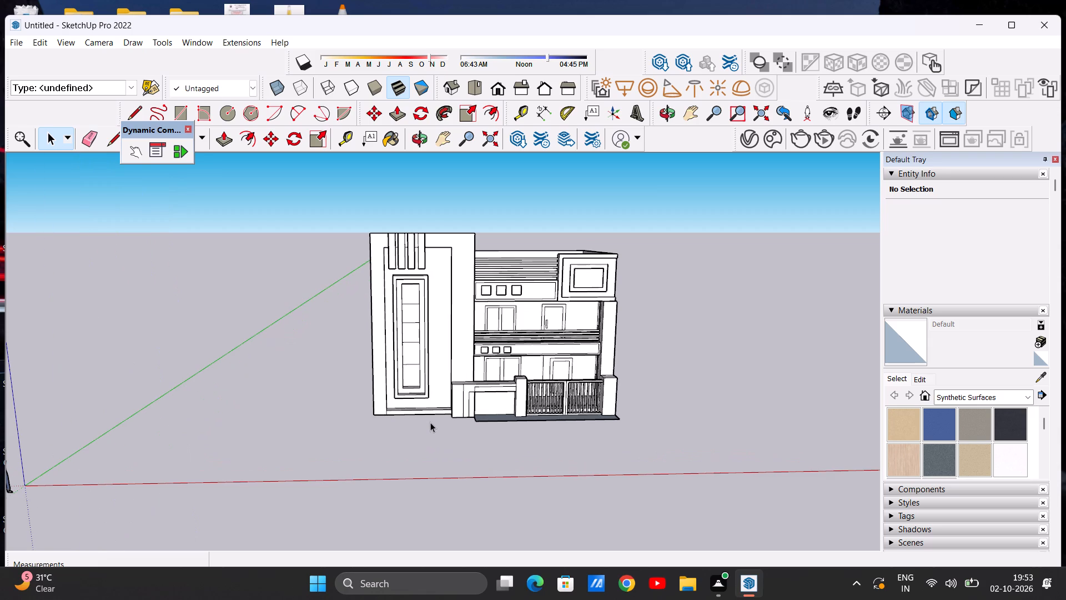
Draw a line about 2' 2 15/16" across the boundary wall's side face, level with the top of the tower's base ledge.
{"action": "middle_click_drag", "start_coordinate": [411, 419], "coordinate": [575, 419]}
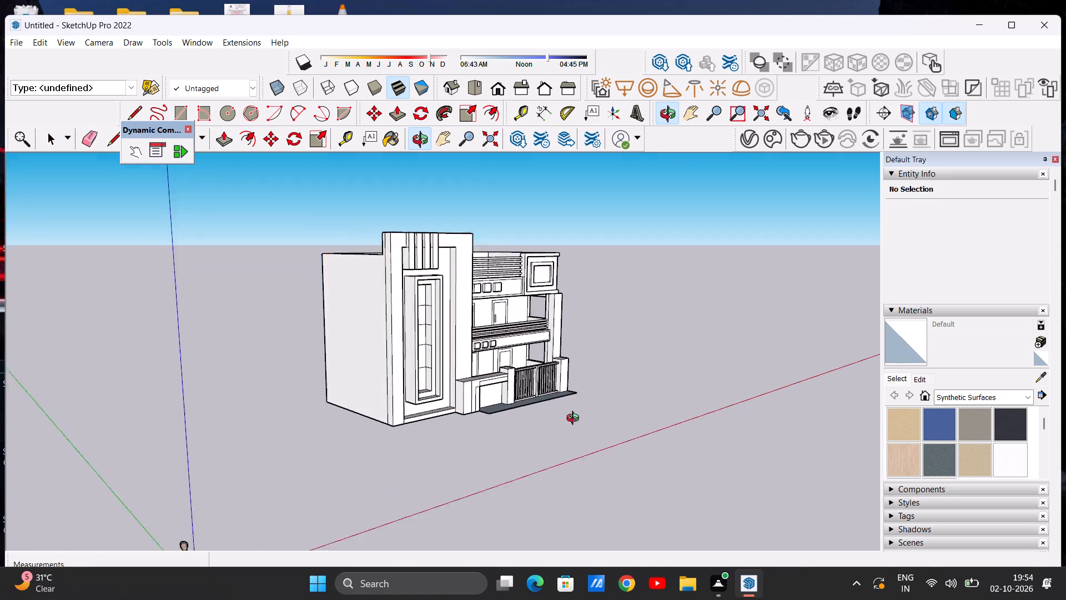
{"action": "middle_click_drag", "start_coordinate": [575, 419], "coordinate": [432, 472]}
{"action": "scroll", "coordinate": [441, 422], "scroll_direction": "up", "scroll_amount": 9}
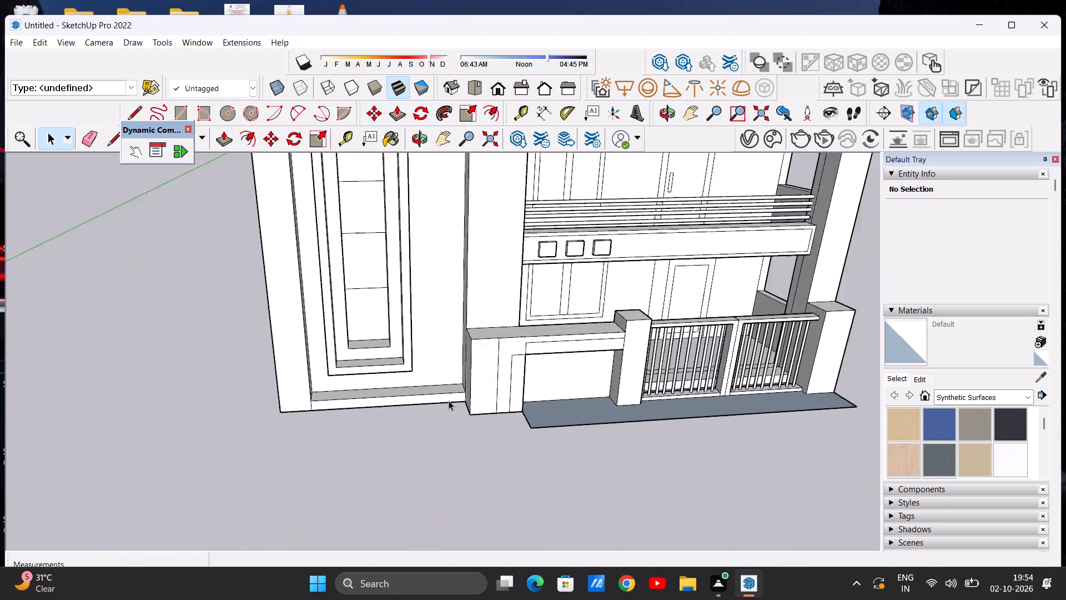
{"action": "scroll", "coordinate": [449, 401], "scroll_direction": "up", "scroll_amount": 3}
{"action": "middle_click_drag", "start_coordinate": [451, 399], "coordinate": [456, 439]}
{"action": "scroll", "coordinate": [464, 419], "scroll_direction": "up", "scroll_amount": 6}
{"action": "middle_click_drag", "start_coordinate": [469, 413], "coordinate": [577, 386]}
{"action": "scroll", "coordinate": [524, 383], "scroll_direction": "up", "scroll_amount": 3}
{"action": "key", "text": "l"}
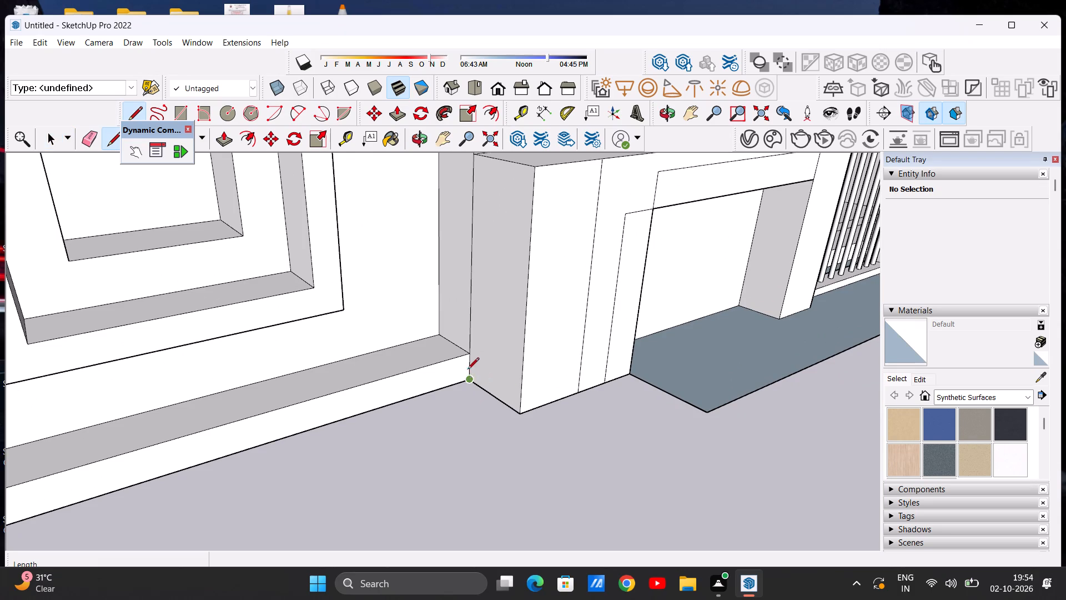
{"action": "left_click", "coordinate": [469, 358]}
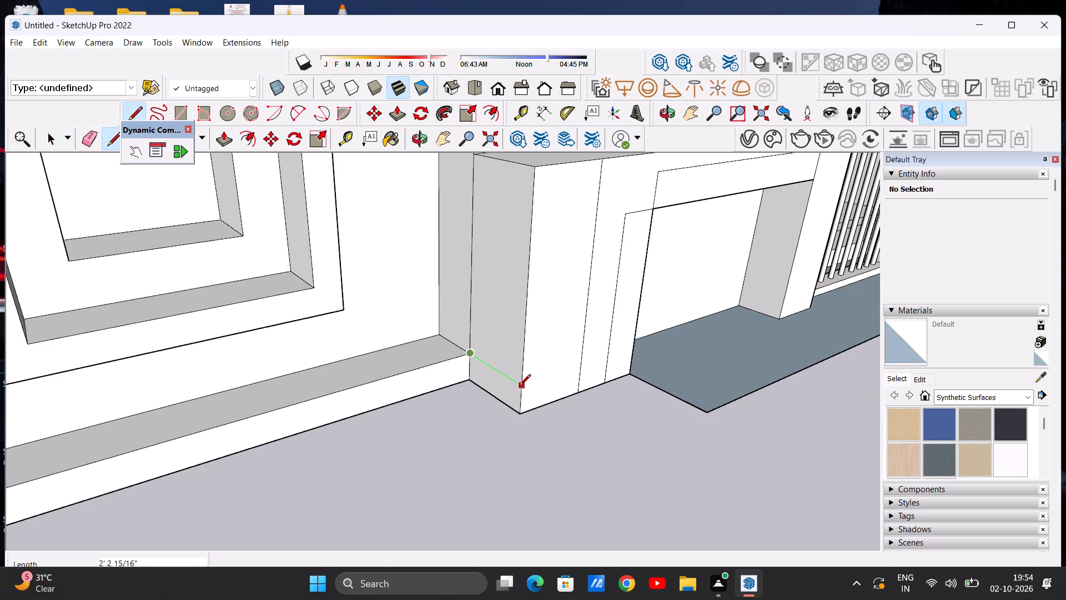
{"action": "left_click", "coordinate": [518, 388]}
{"action": "key", "text": "space"}
Push/Pull the low strip on the boundary wall's side about 14' 4 3/16" along the tower base to its outer corner.
{"action": "type", "text": "p"}
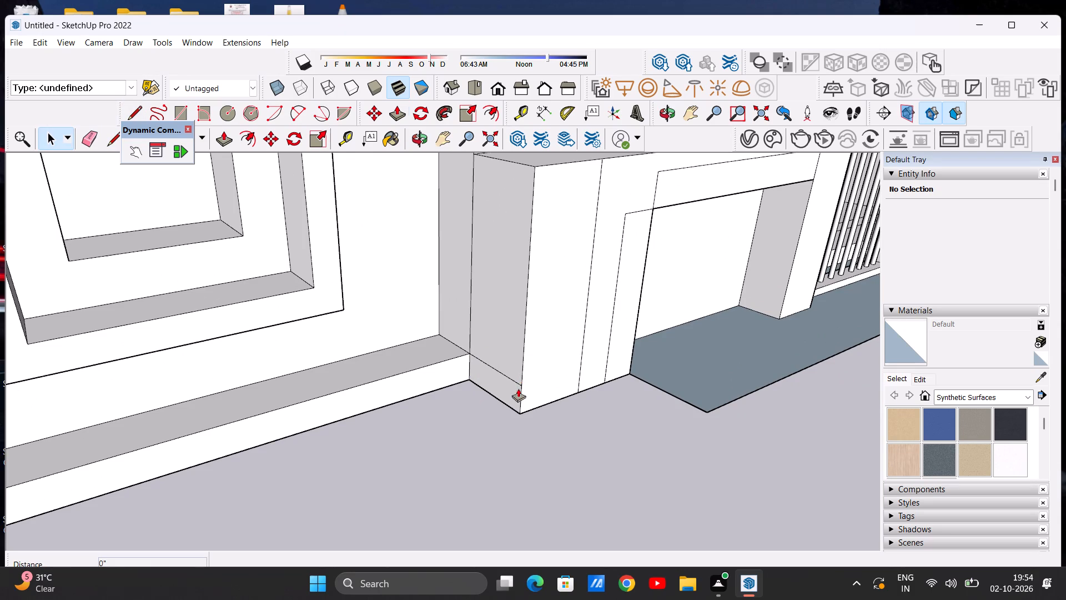
{"action": "left_click", "coordinate": [497, 378]}
{"action": "scroll", "coordinate": [452, 392], "scroll_direction": "down", "scroll_amount": 11}
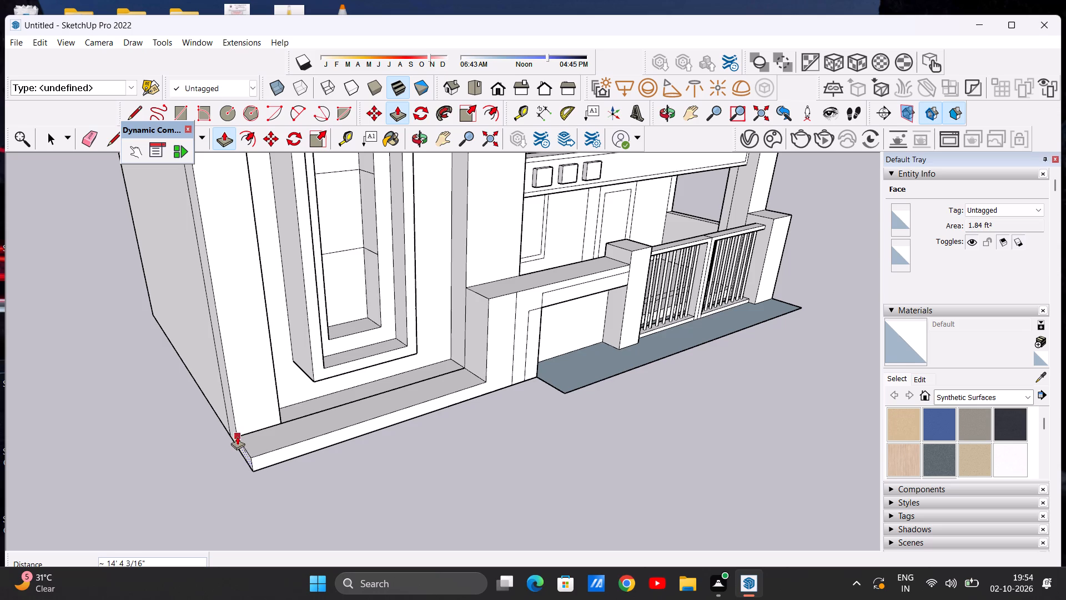
{"action": "middle_click_drag", "start_coordinate": [225, 447], "coordinate": [419, 399]}
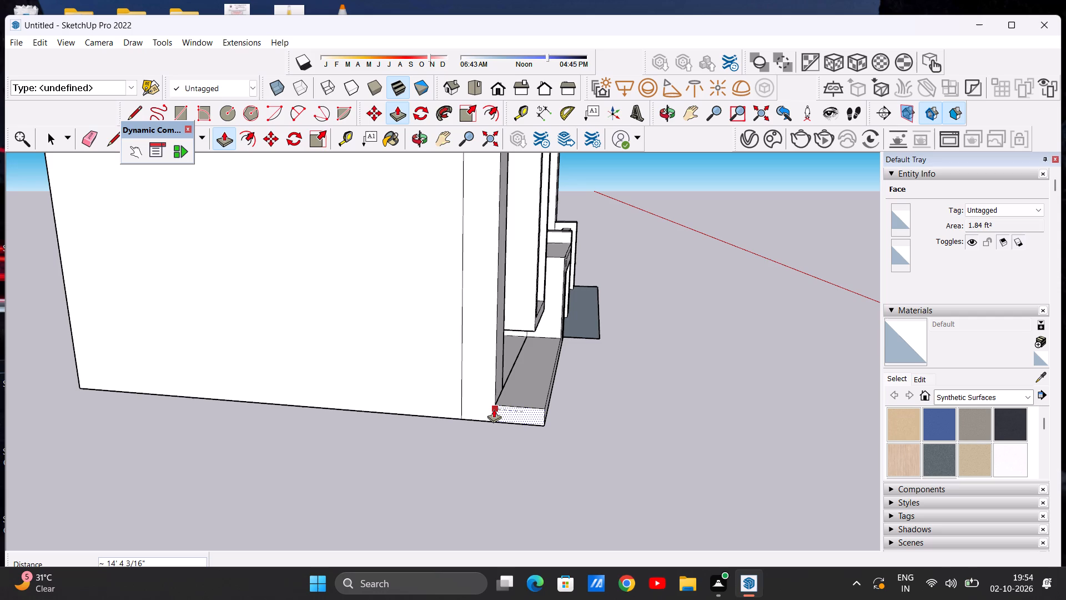
{"action": "left_click", "coordinate": [494, 409]}
{"action": "key", "text": "space"}
Examine the whole elevation with the extended base ledge and set the standard front view.
{"action": "scroll", "coordinate": [329, 439], "scroll_direction": "down", "scroll_amount": 13}
{"action": "middle_click_drag", "start_coordinate": [511, 423], "coordinate": [267, 379]}
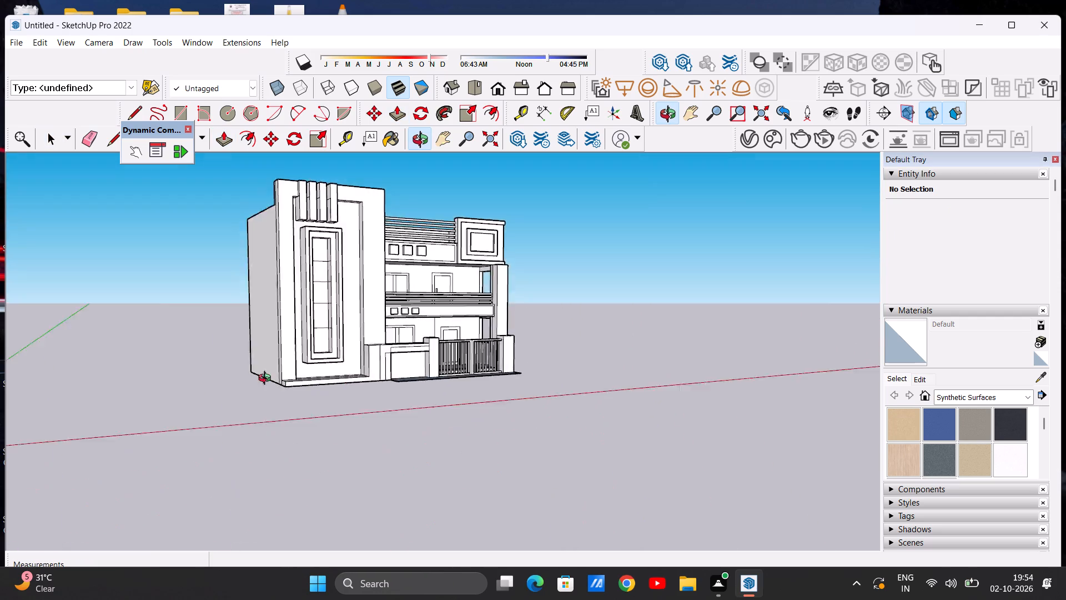
{"action": "middle_click_drag", "start_coordinate": [267, 379], "coordinate": [223, 392]}
{"action": "scroll", "coordinate": [237, 428], "scroll_direction": "down", "scroll_amount": 9}
{"action": "scroll", "coordinate": [341, 302], "scroll_direction": "up", "scroll_amount": 4}
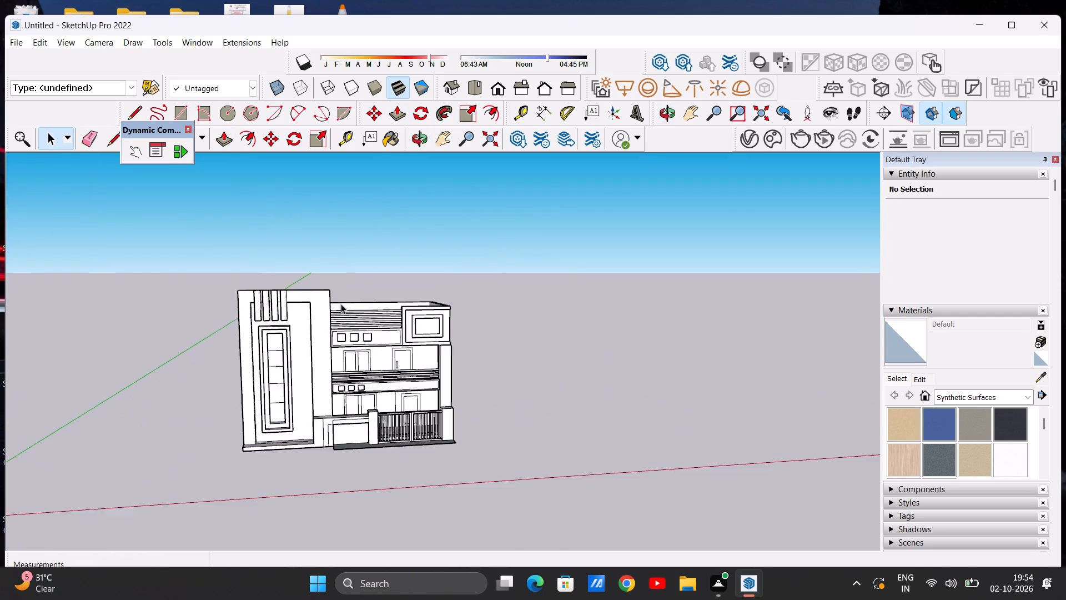
{"action": "scroll", "coordinate": [341, 304], "scroll_direction": "up", "scroll_amount": 2}
{"action": "middle_click_drag", "start_coordinate": [391, 365], "coordinate": [356, 360]}
{"action": "scroll", "coordinate": [374, 357], "scroll_direction": "down", "scroll_amount": 5}
{"action": "scroll", "coordinate": [294, 363], "scroll_direction": "up", "scroll_amount": 6}
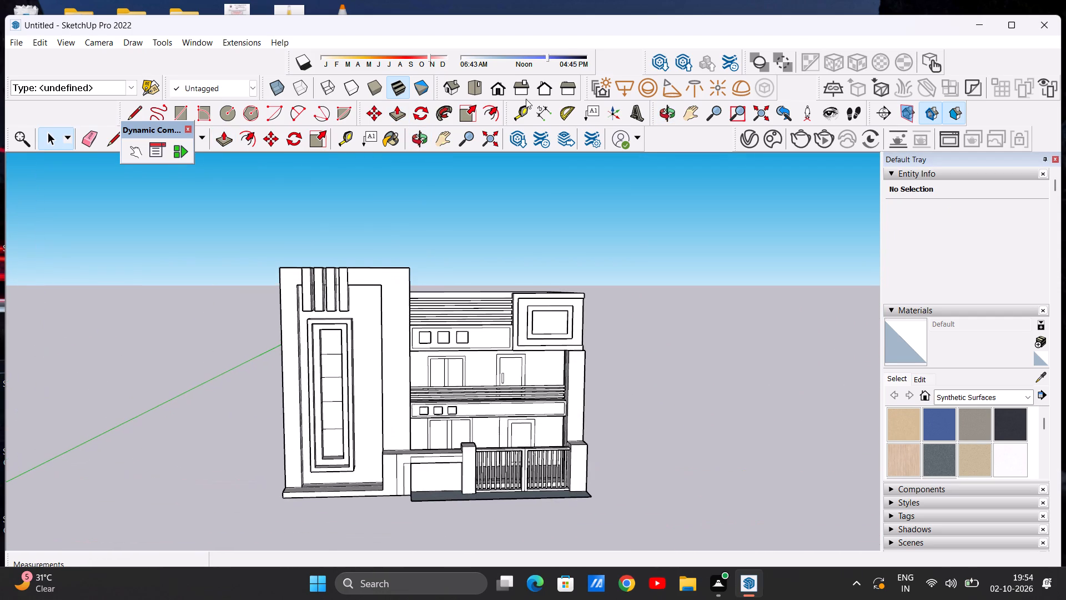
{"action": "left_click", "coordinate": [497, 85]}
{"action": "scroll", "coordinate": [300, 338], "scroll_direction": "down", "scroll_amount": 3}
{"action": "scroll", "coordinate": [328, 307], "scroll_direction": "up", "scroll_amount": 1}
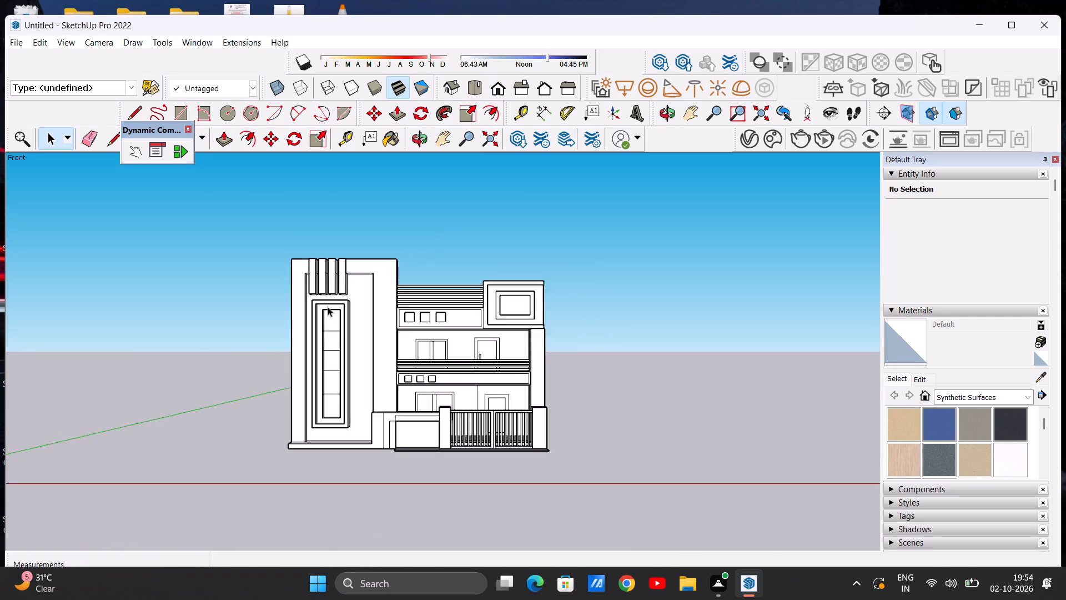
{"action": "scroll", "coordinate": [328, 307], "scroll_direction": "up", "scroll_amount": 3}
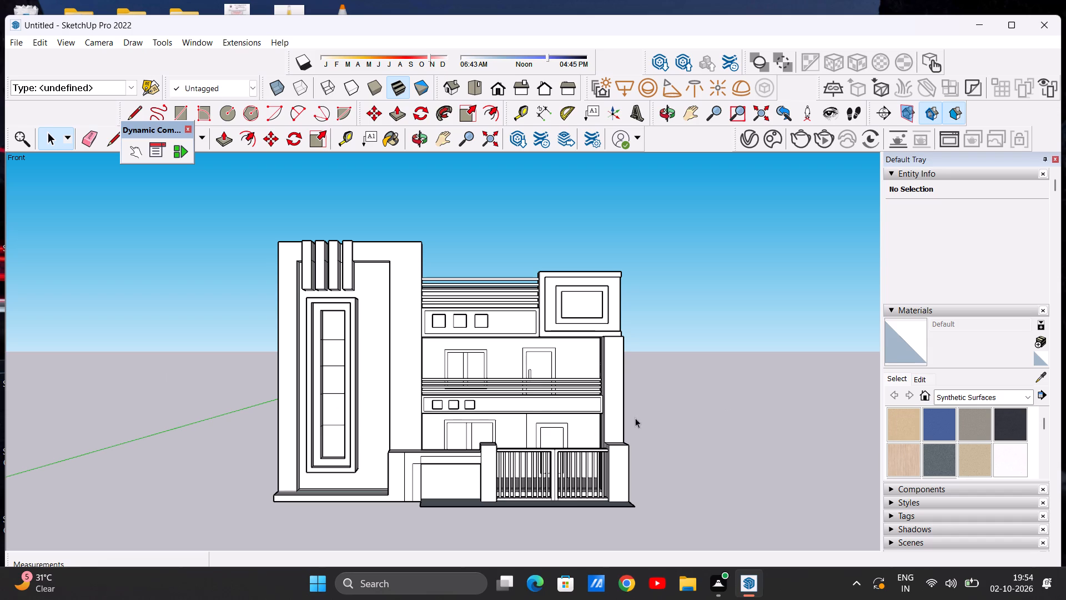
Paint the tower's outer vertical strip and the boundary wall's end strip with base ledge front in Formica Speckled Grey.
{"action": "left_click", "coordinate": [944, 462]}
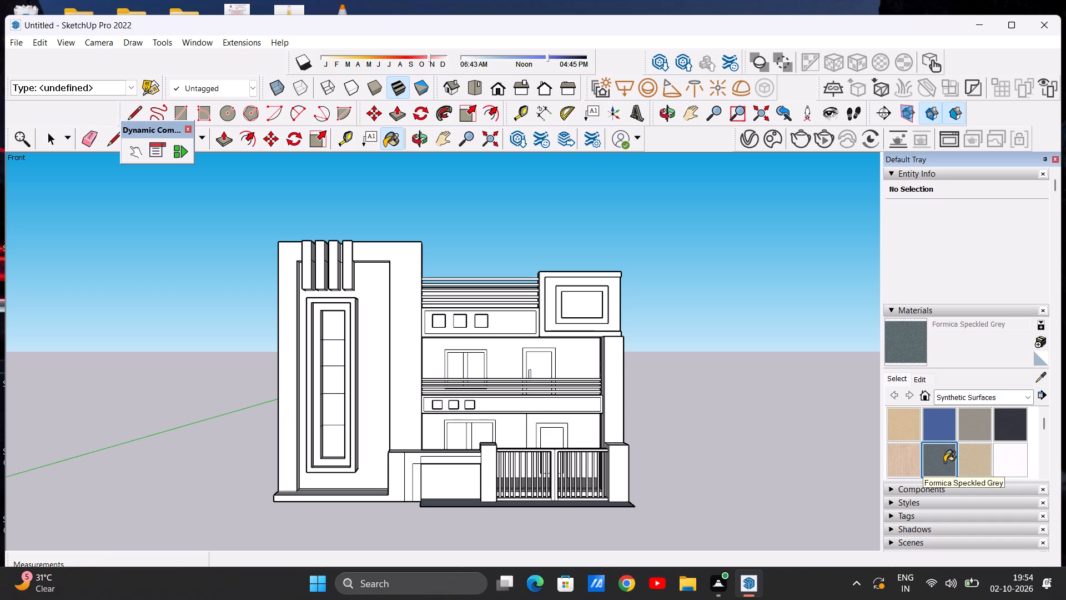
{"action": "left_click", "coordinate": [281, 445]}
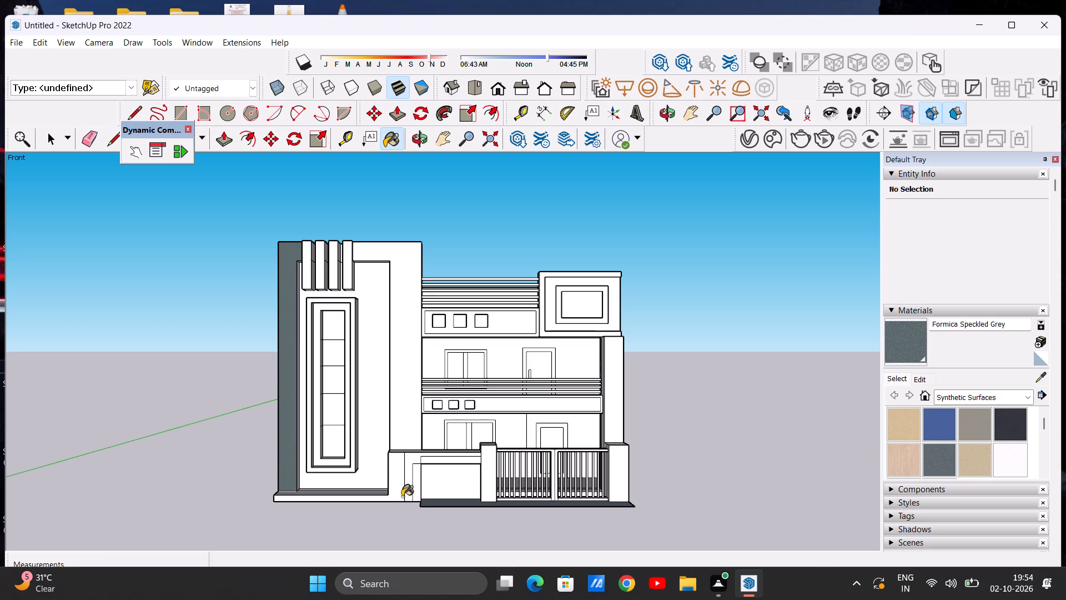
{"action": "left_click", "coordinate": [396, 488]}
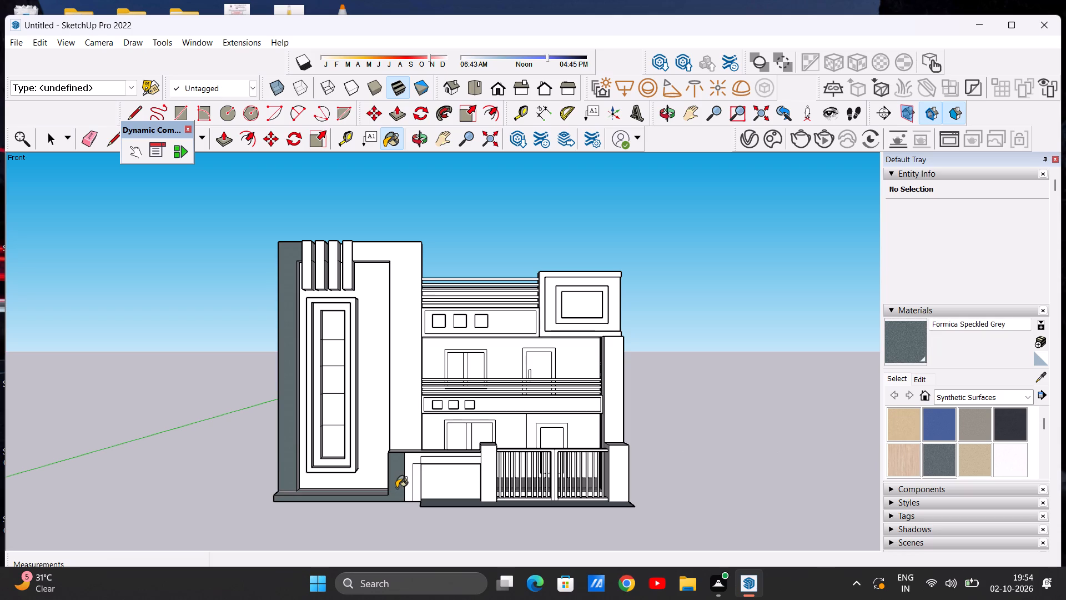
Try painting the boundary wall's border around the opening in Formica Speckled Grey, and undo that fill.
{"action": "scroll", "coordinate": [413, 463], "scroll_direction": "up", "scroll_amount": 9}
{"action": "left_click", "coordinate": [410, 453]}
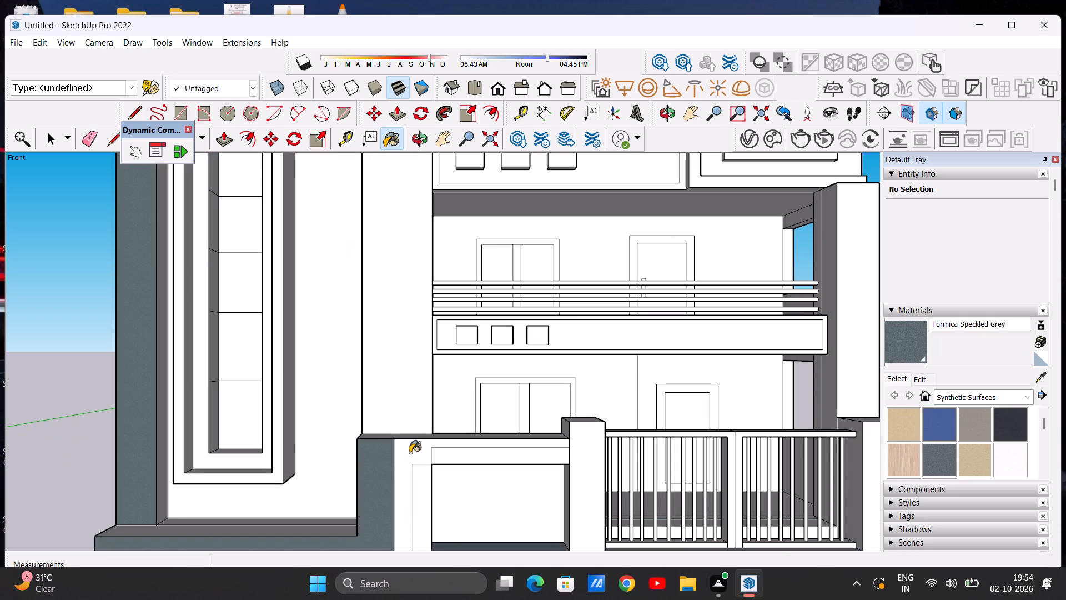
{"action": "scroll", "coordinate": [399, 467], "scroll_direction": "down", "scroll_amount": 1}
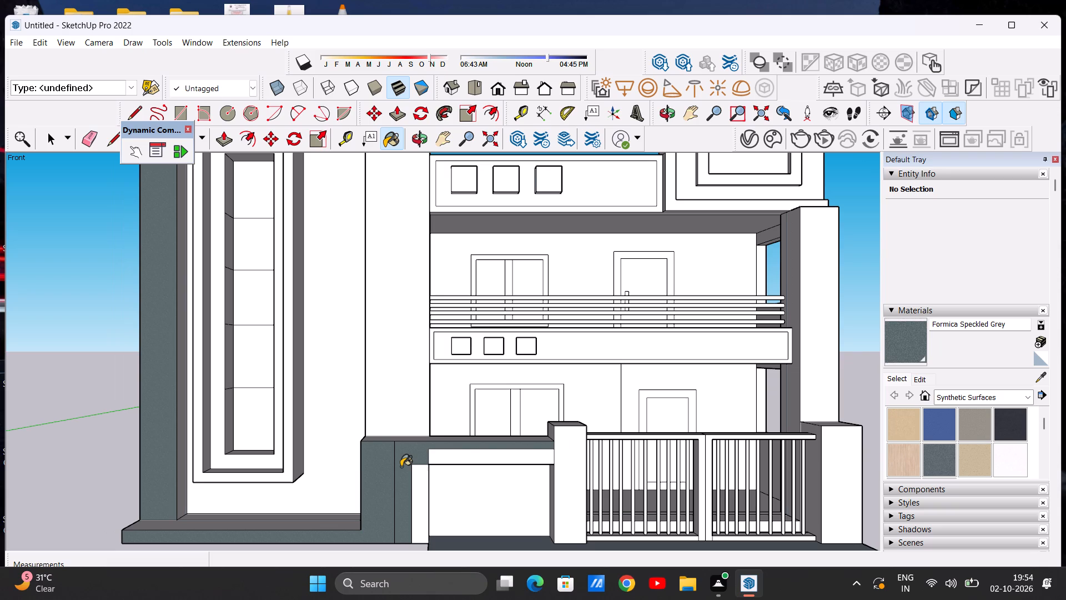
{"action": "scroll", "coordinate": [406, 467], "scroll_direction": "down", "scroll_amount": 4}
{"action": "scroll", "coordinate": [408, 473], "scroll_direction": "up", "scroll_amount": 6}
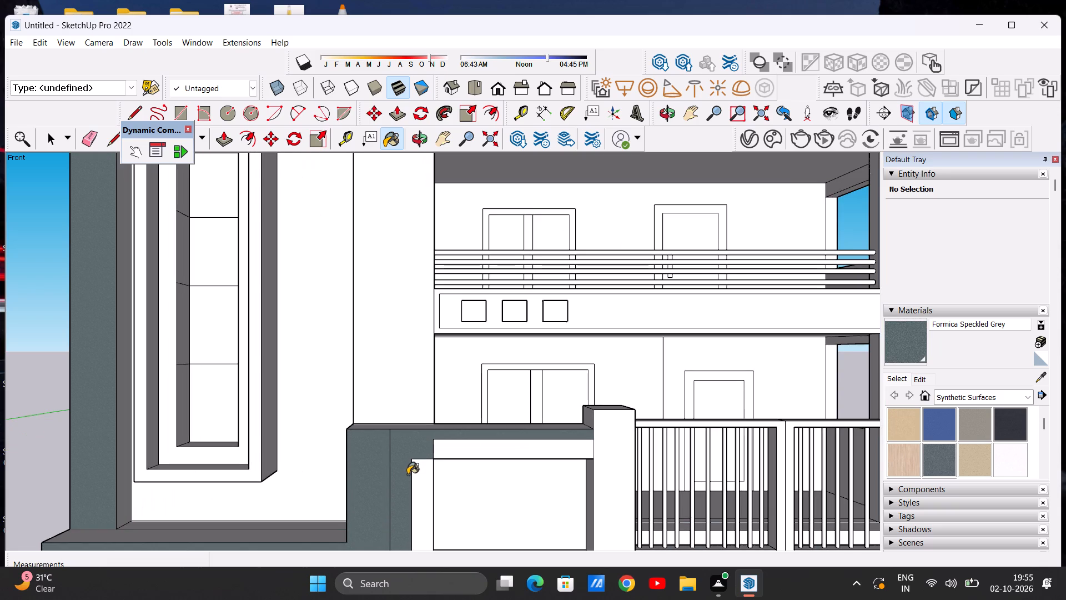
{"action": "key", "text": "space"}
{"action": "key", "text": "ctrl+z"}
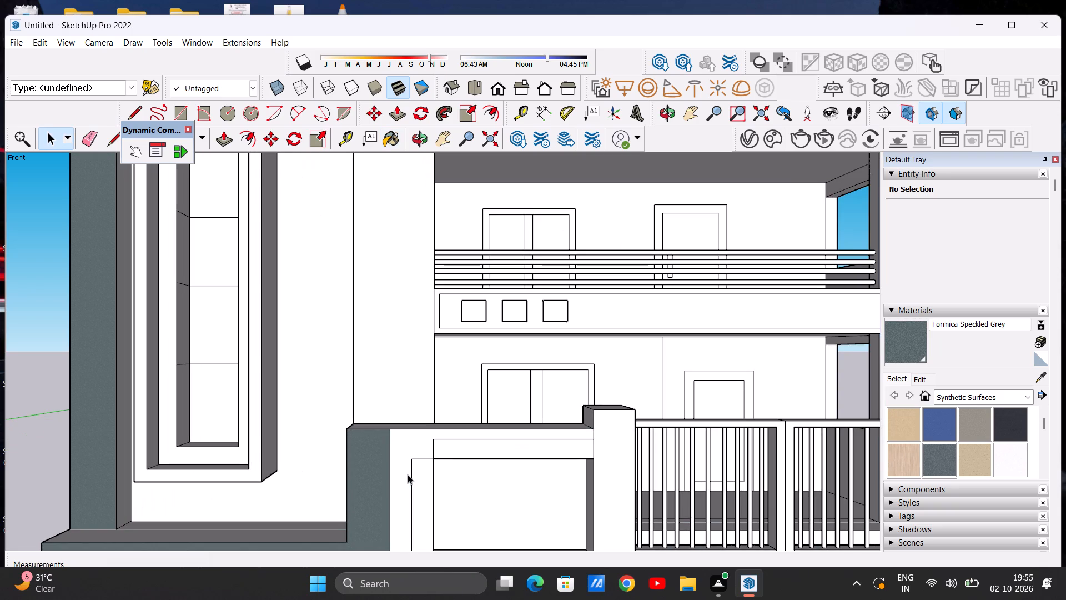
Draw a line up about 11 1/8" from the boundary wall frame's notched corner and across to the top line, squaring the corner.
{"action": "key", "text": "l"}
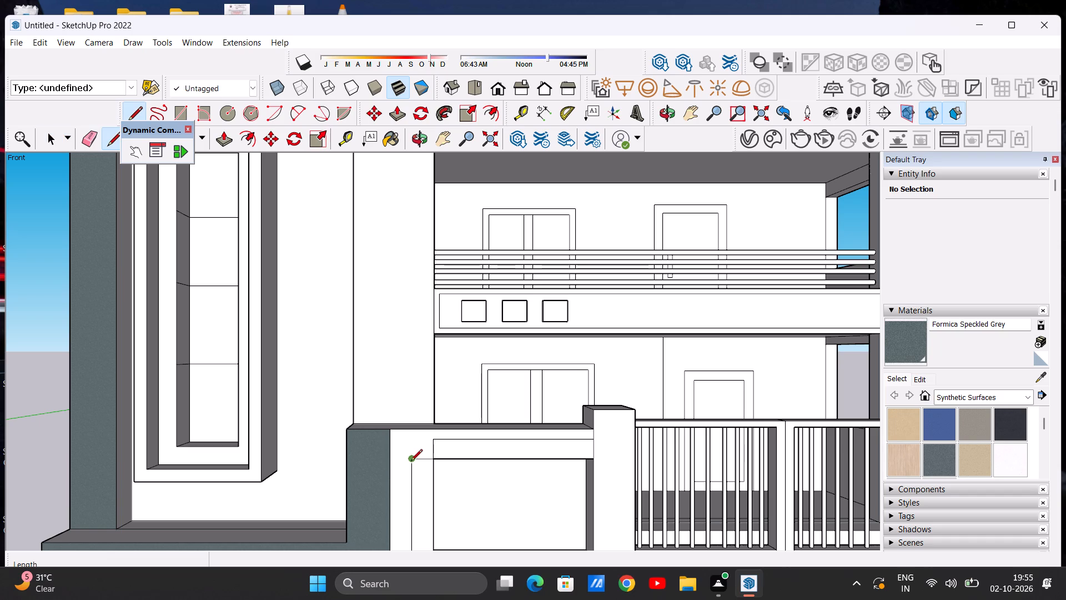
{"action": "left_click", "coordinate": [412, 462]}
{"action": "left_click", "coordinate": [413, 442]}
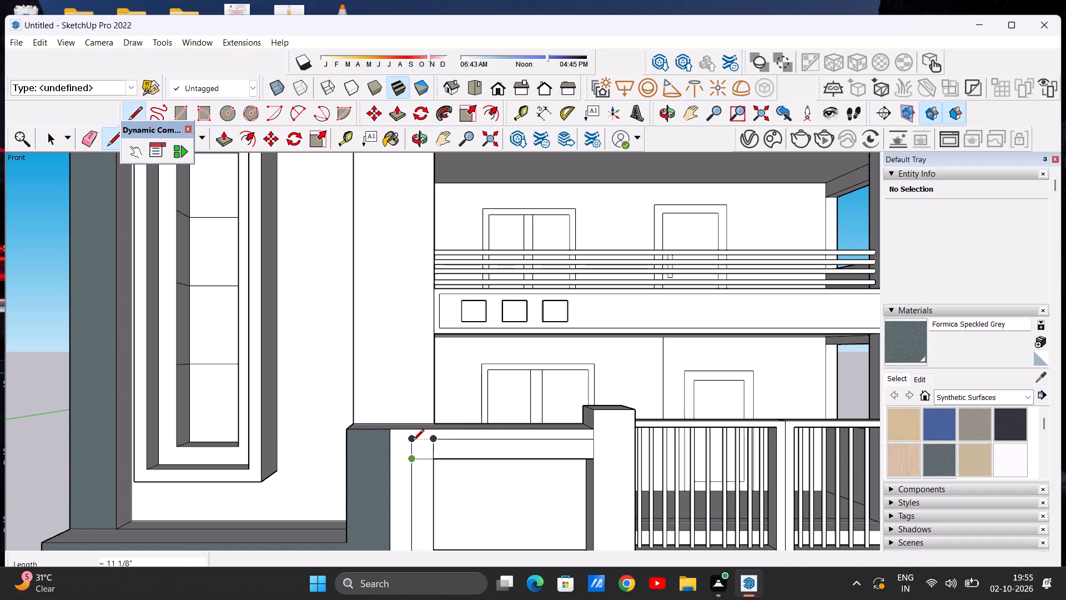
{"action": "left_click", "coordinate": [431, 441]}
{"action": "key", "text": "space"}
Erase the two leftover inner lines at the squared corner so the frame around the wall opening is one face.
{"action": "scroll", "coordinate": [424, 476], "scroll_direction": "down", "scroll_amount": 3}
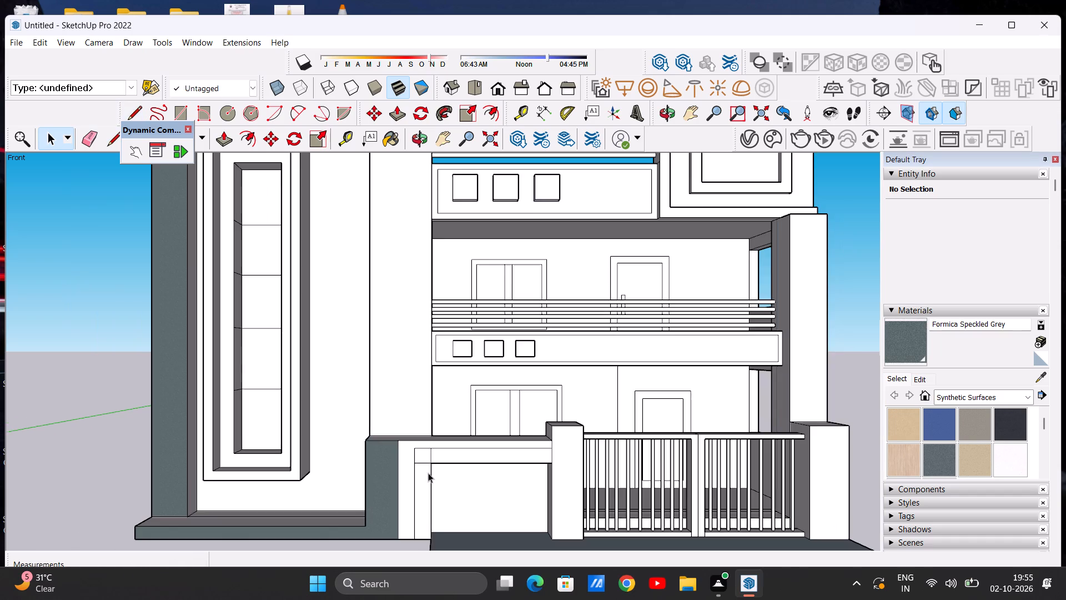
{"action": "scroll", "coordinate": [428, 473], "scroll_direction": "down", "scroll_amount": 1}
{"action": "scroll", "coordinate": [429, 473], "scroll_direction": "up", "scroll_amount": 4}
{"action": "key", "text": "e"}
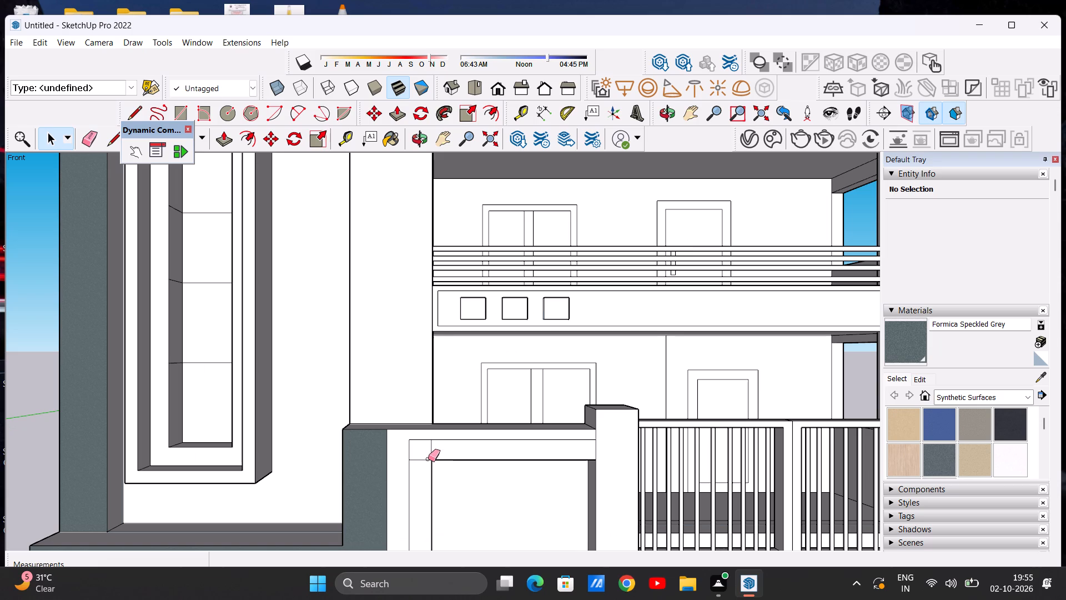
{"action": "left_click_drag", "start_coordinate": [428, 453], "coordinate": [439, 448]}
{"action": "left_click_drag", "start_coordinate": [421, 453], "coordinate": [419, 467]}
{"action": "key", "text": "space"}
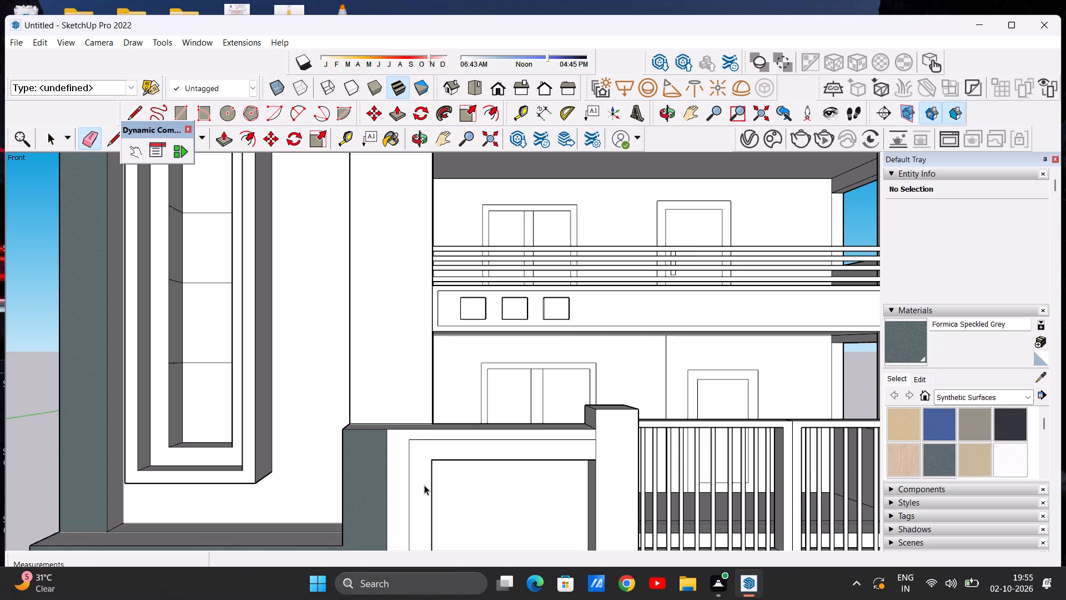
Paint the boundary wall's border outside the opening frame in Formica Speckled Grey.
{"action": "left_click", "coordinate": [936, 465]}
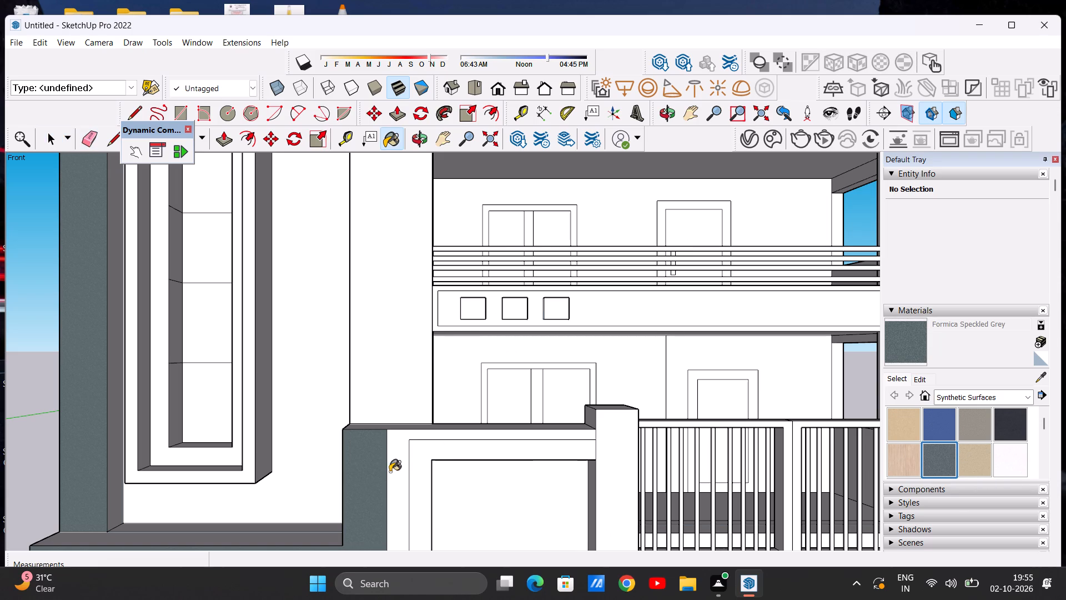
{"action": "left_click", "coordinate": [398, 464]}
Paint the top face of the boundary wall in Formica Speckled Grey.
{"action": "scroll", "coordinate": [398, 464], "scroll_direction": "down", "scroll_amount": 3}
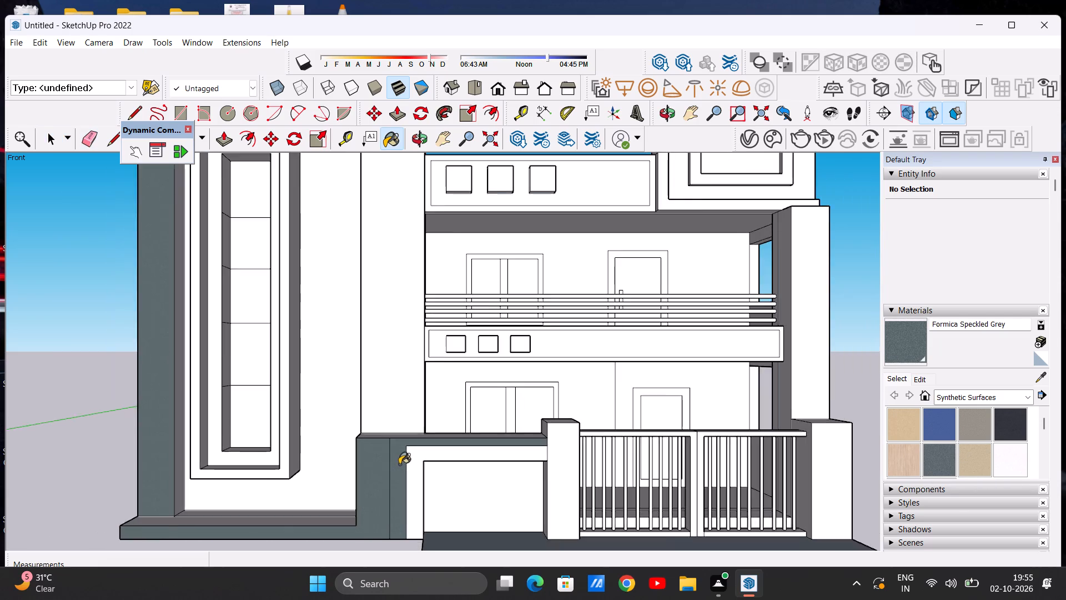
{"action": "scroll", "coordinate": [399, 464], "scroll_direction": "down", "scroll_amount": 12}
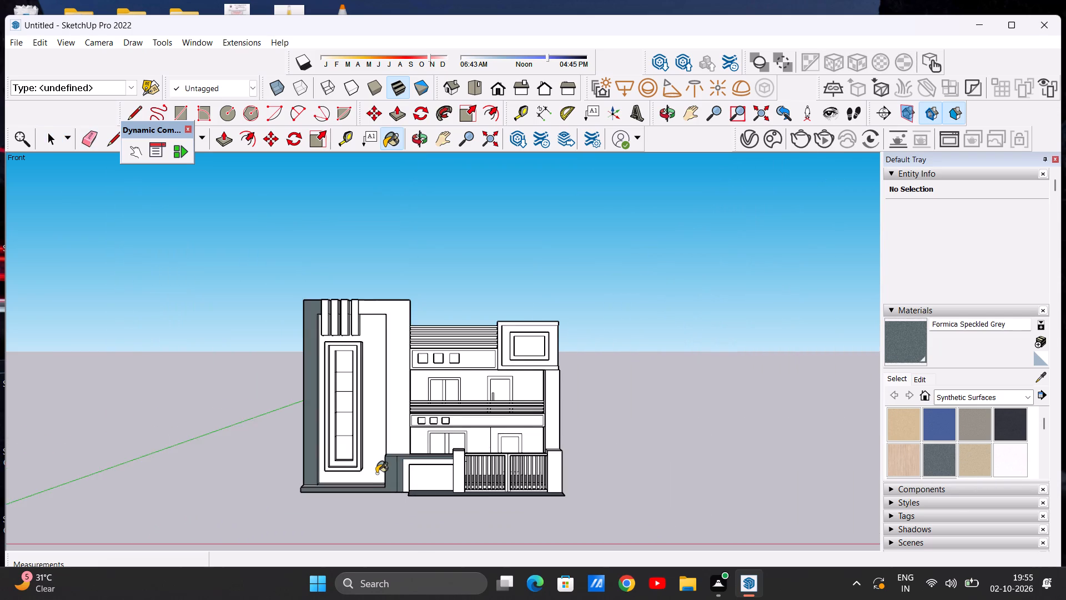
{"action": "scroll", "coordinate": [376, 473], "scroll_direction": "up", "scroll_amount": 6}
{"action": "scroll", "coordinate": [371, 479], "scroll_direction": "down", "scroll_amount": 6}
{"action": "scroll", "coordinate": [398, 478], "scroll_direction": "up", "scroll_amount": 7}
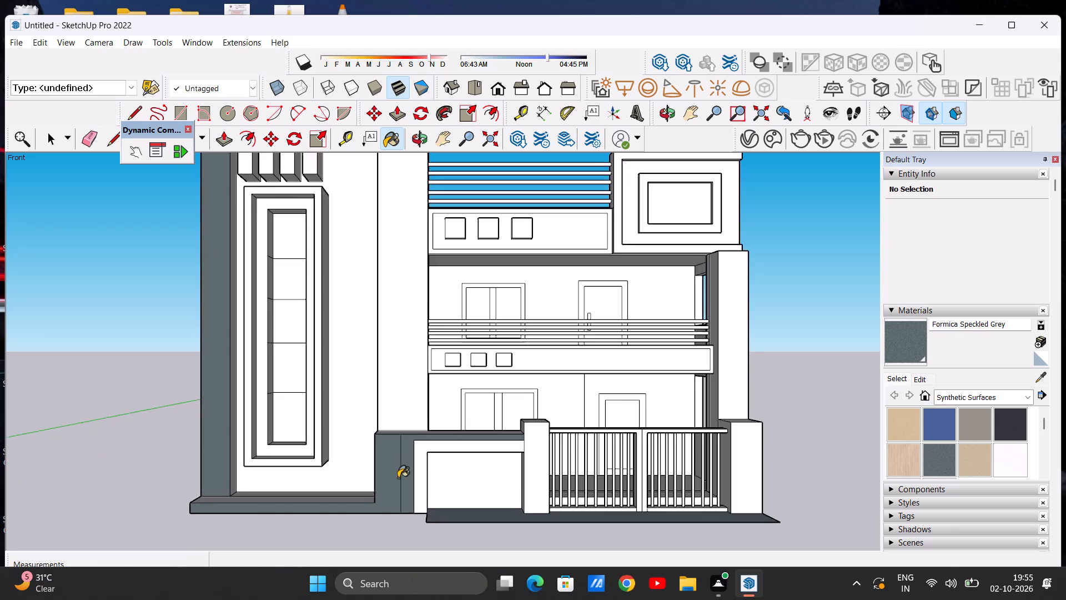
{"action": "scroll", "coordinate": [400, 480], "scroll_direction": "down", "scroll_amount": 7}
{"action": "scroll", "coordinate": [407, 474], "scroll_direction": "up", "scroll_amount": 1}
{"action": "middle_click_drag", "start_coordinate": [406, 474], "coordinate": [399, 481]}
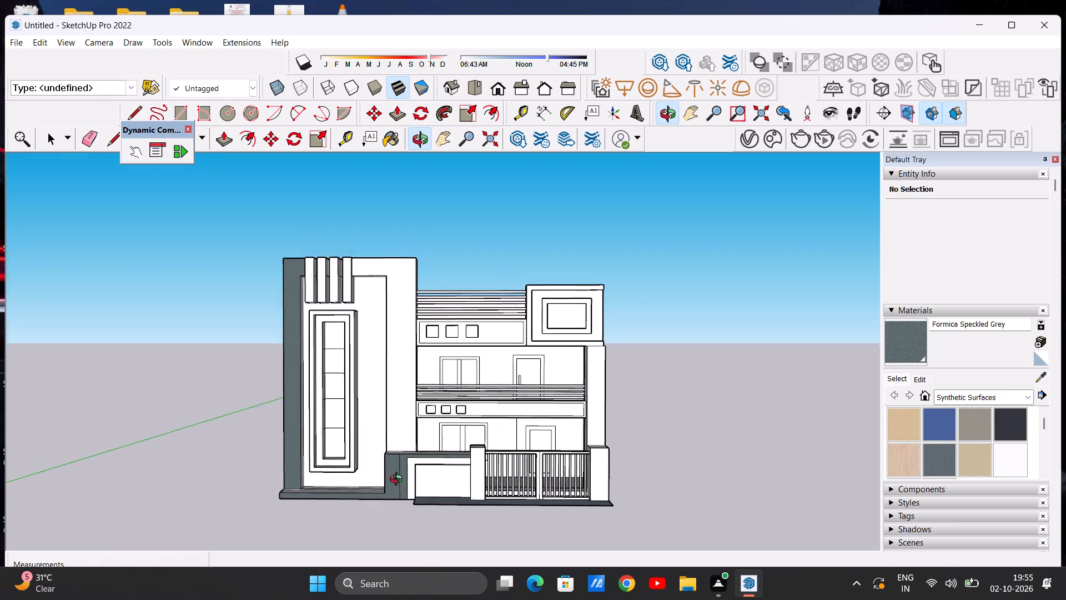
{"action": "middle_click_drag", "start_coordinate": [399, 481], "coordinate": [393, 537]}
{"action": "scroll", "coordinate": [412, 451], "scroll_direction": "up", "scroll_amount": 5}
{"action": "middle_click_drag", "start_coordinate": [409, 448], "coordinate": [399, 502]}
{"action": "scroll", "coordinate": [403, 452], "scroll_direction": "up", "scroll_amount": 5}
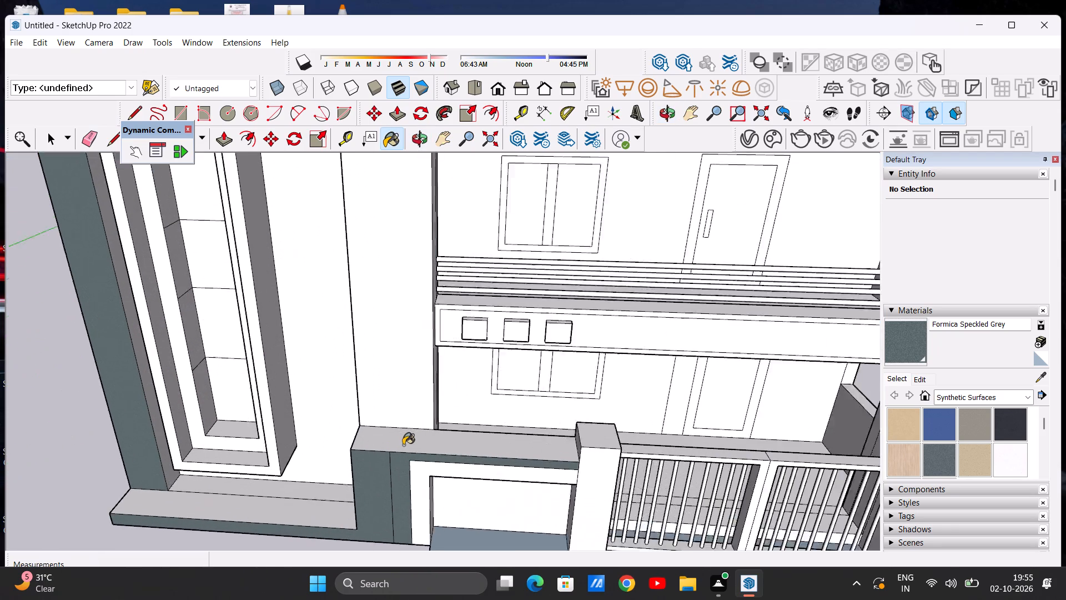
{"action": "scroll", "coordinate": [403, 445], "scroll_direction": "up", "scroll_amount": 3}
{"action": "left_click", "coordinate": [400, 444]}
Paint the boundary wall's side face next to the tower in Formica Speckled Grey.
{"action": "scroll", "coordinate": [445, 464], "scroll_direction": "down", "scroll_amount": 10}
{"action": "middle_click_drag", "start_coordinate": [382, 469], "coordinate": [624, 386]}
{"action": "scroll", "coordinate": [560, 472], "scroll_direction": "up", "scroll_amount": 6}
{"action": "left_click", "coordinate": [309, 472]}
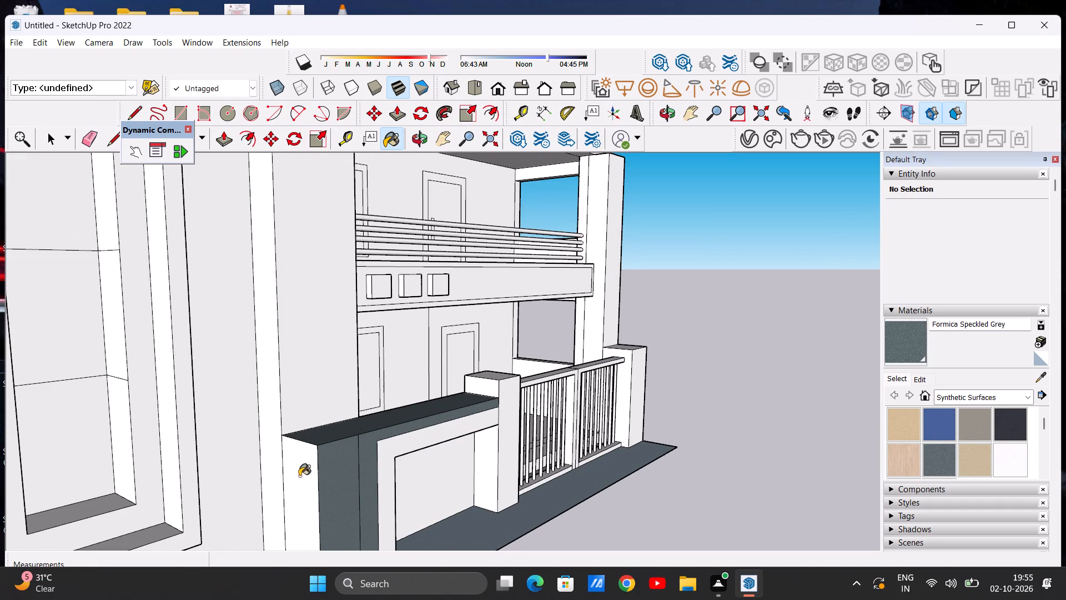
Paint the top face of the tower's base ledge in Formica Speckled Grey.
{"action": "scroll", "coordinate": [303, 473], "scroll_direction": "down", "scroll_amount": 17}
{"action": "middle_click_drag", "start_coordinate": [308, 476], "coordinate": [240, 523]}
{"action": "scroll", "coordinate": [294, 458], "scroll_direction": "up", "scroll_amount": 7}
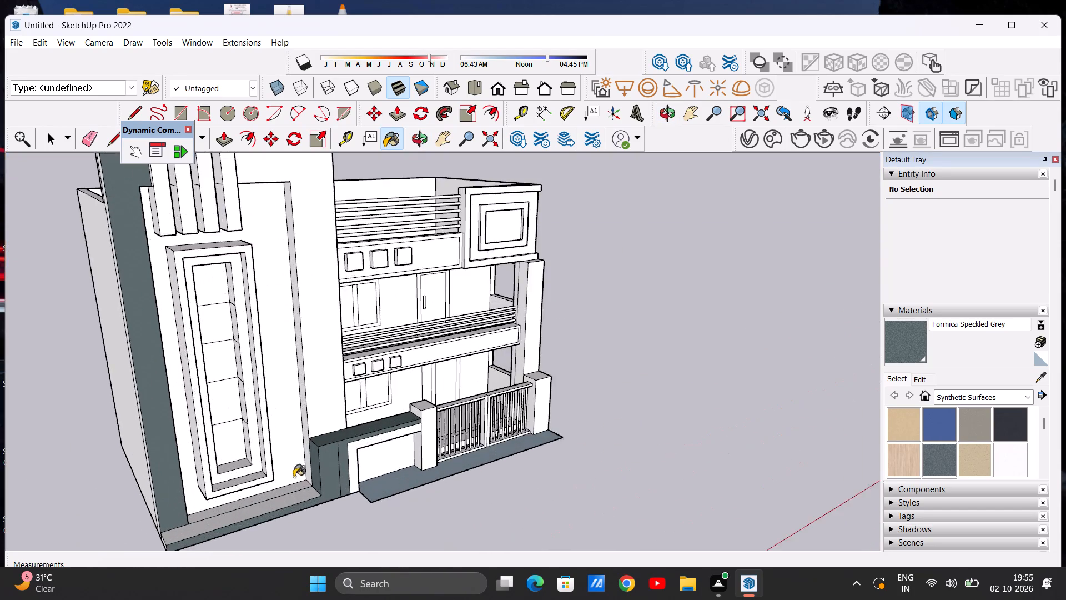
{"action": "scroll", "coordinate": [294, 477], "scroll_direction": "up", "scroll_amount": 6}
{"action": "left_click", "coordinate": [311, 515]}
Paint the exposed end faces of the tower's base ledge in Formica Speckled Grey.
{"action": "scroll", "coordinate": [325, 463], "scroll_direction": "down", "scroll_amount": 15}
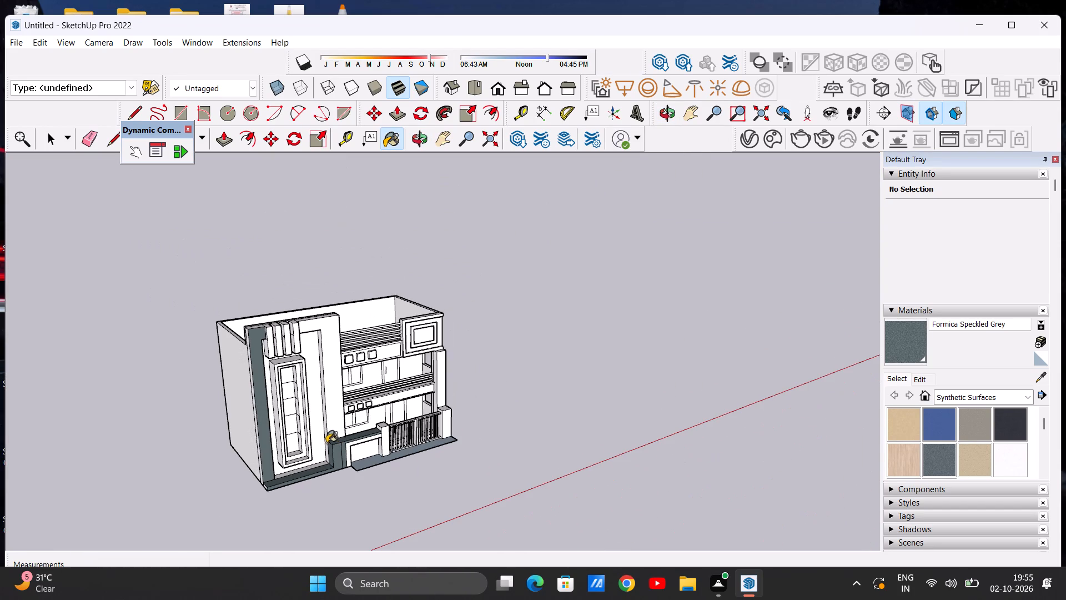
{"action": "middle_click_drag", "start_coordinate": [300, 473], "coordinate": [396, 399]}
{"action": "scroll", "coordinate": [309, 497], "scroll_direction": "up", "scroll_amount": 9}
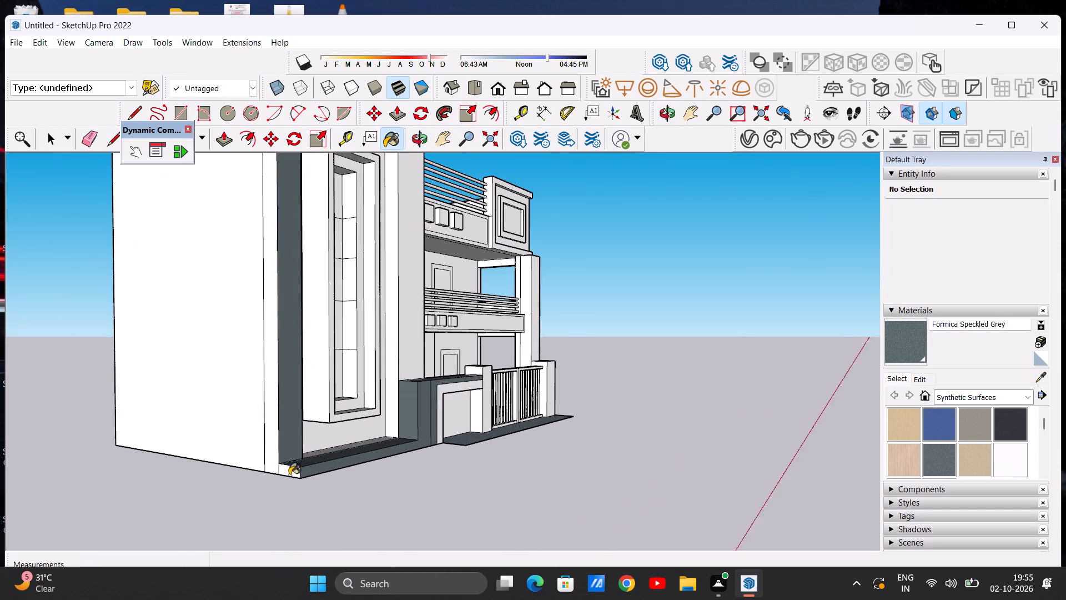
{"action": "scroll", "coordinate": [289, 475], "scroll_direction": "up", "scroll_amount": 1}
{"action": "left_click", "coordinate": [289, 475]}
{"action": "left_click", "coordinate": [268, 460]}
Paint the remaining white front face of the tower's outer frame, across its top and balcony-side leg, in Formica Speckled Grey.
{"action": "scroll", "coordinate": [291, 549], "scroll_direction": "down", "scroll_amount": 10}
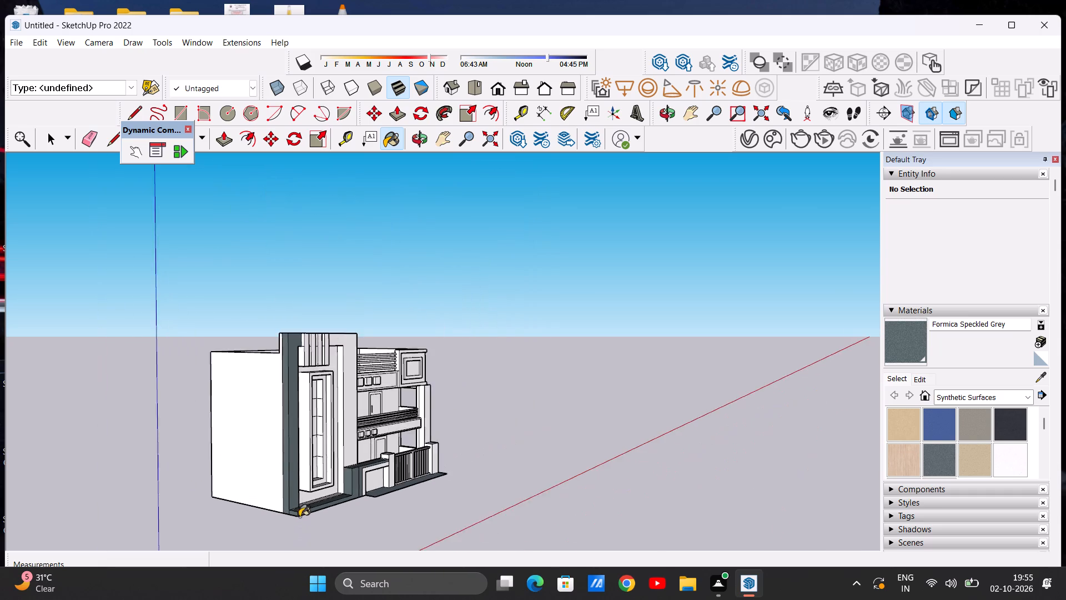
{"action": "scroll", "coordinate": [299, 517], "scroll_direction": "down", "scroll_amount": 5}
{"action": "scroll", "coordinate": [314, 368], "scroll_direction": "up", "scroll_amount": 13}
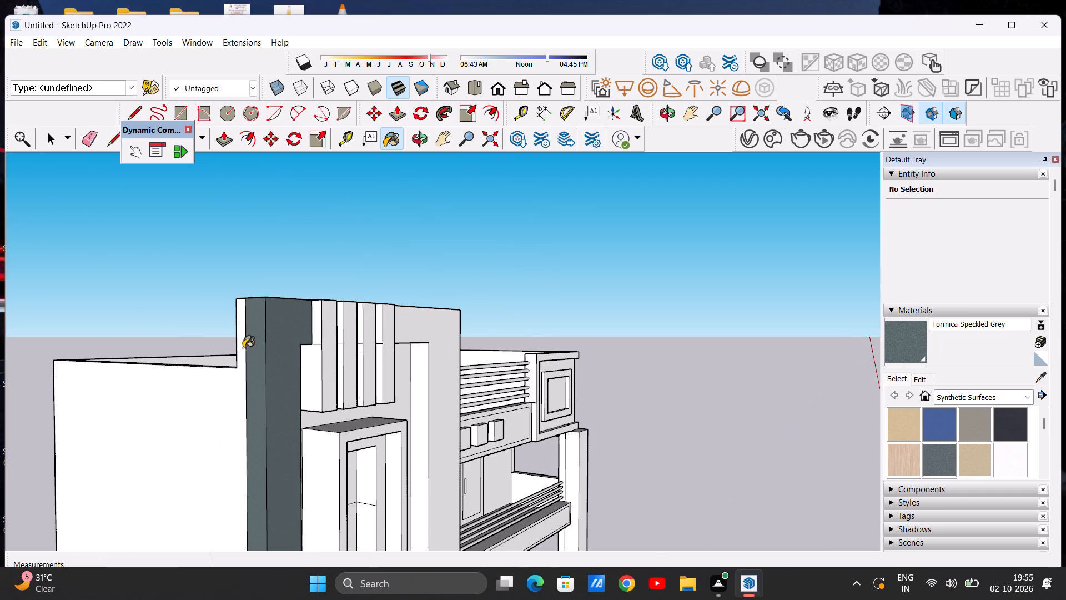
{"action": "scroll", "coordinate": [266, 363], "scroll_direction": "down", "scroll_amount": 12}
{"action": "middle_click_drag", "start_coordinate": [291, 378], "coordinate": [194, 398]}
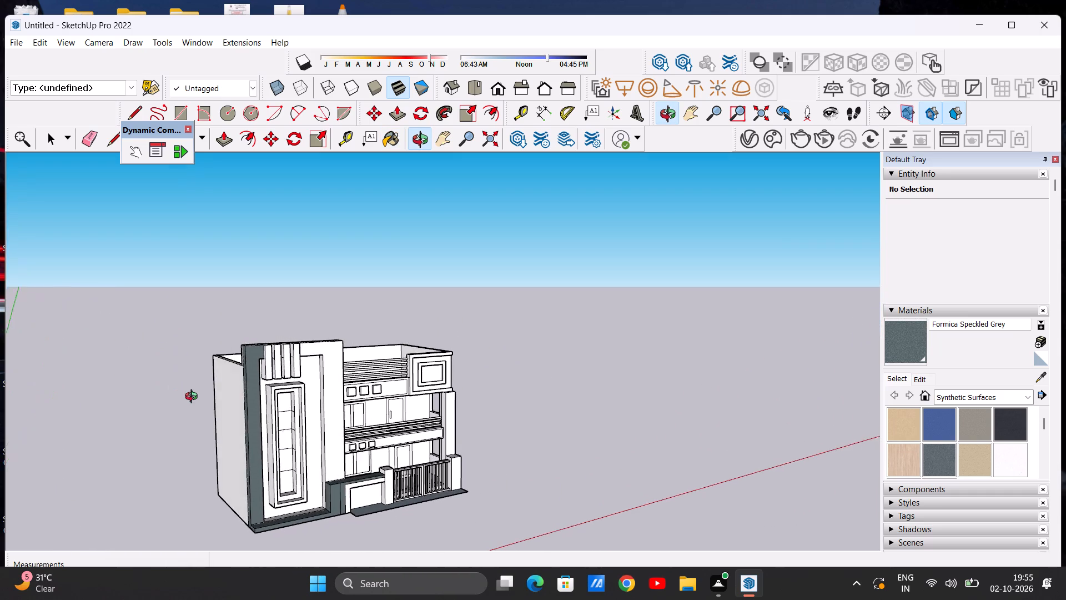
{"action": "middle_click_drag", "start_coordinate": [194, 398], "coordinate": [143, 371]}
{"action": "scroll", "coordinate": [259, 422], "scroll_direction": "up", "scroll_amount": 1}
{"action": "middle_click_drag", "start_coordinate": [268, 423], "coordinate": [205, 403]}
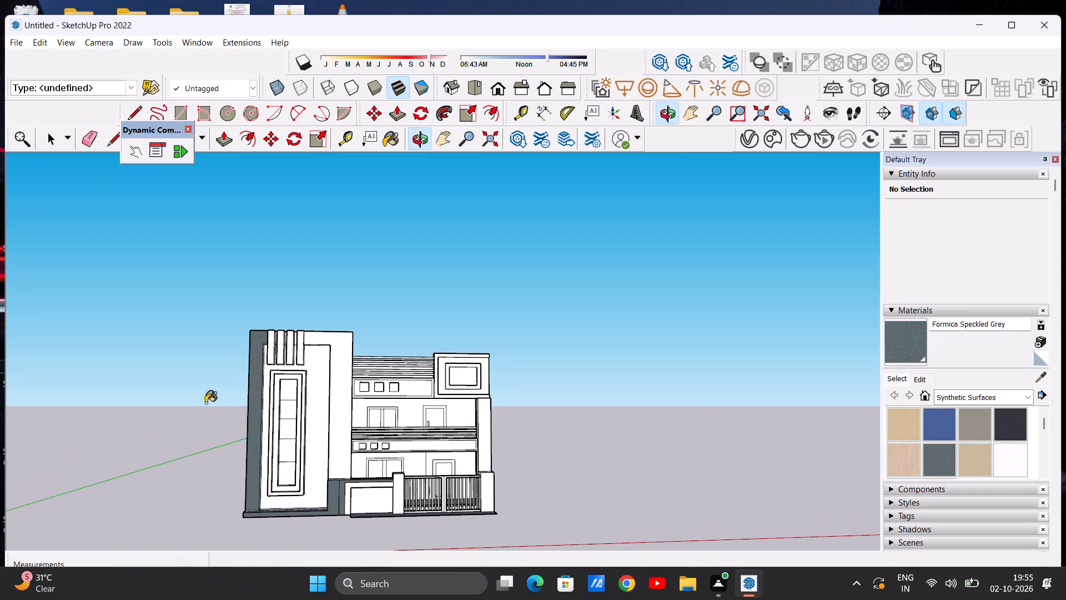
{"action": "scroll", "coordinate": [326, 328], "scroll_direction": "up", "scroll_amount": 5}
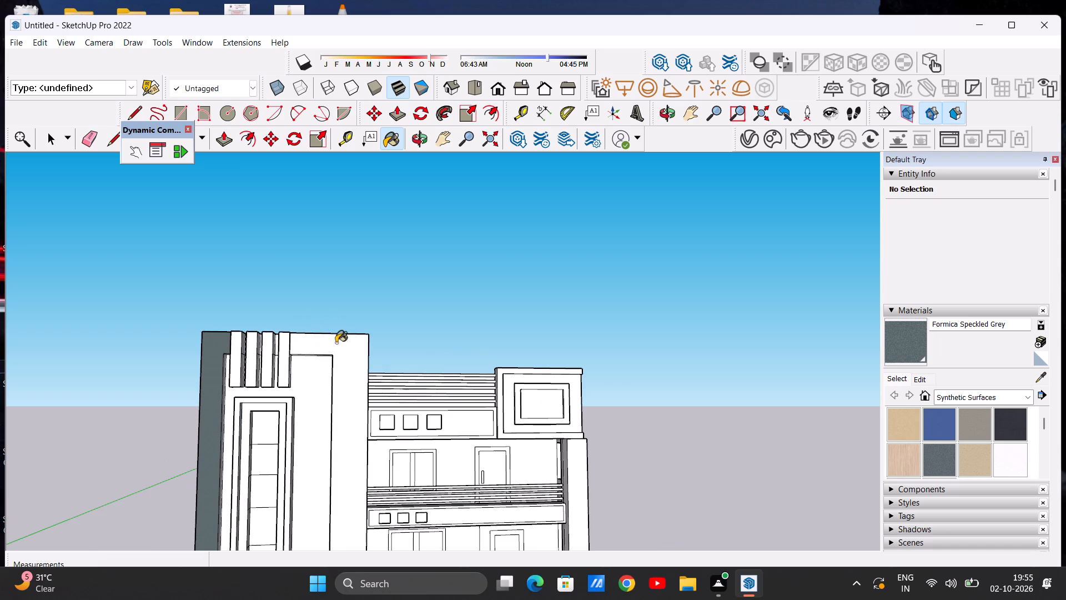
{"action": "left_click", "coordinate": [336, 343]}
Paint the three strips of tower frame between the four vertical fins in Formica Speckled Grey.
{"action": "scroll", "coordinate": [362, 449], "scroll_direction": "down", "scroll_amount": 9}
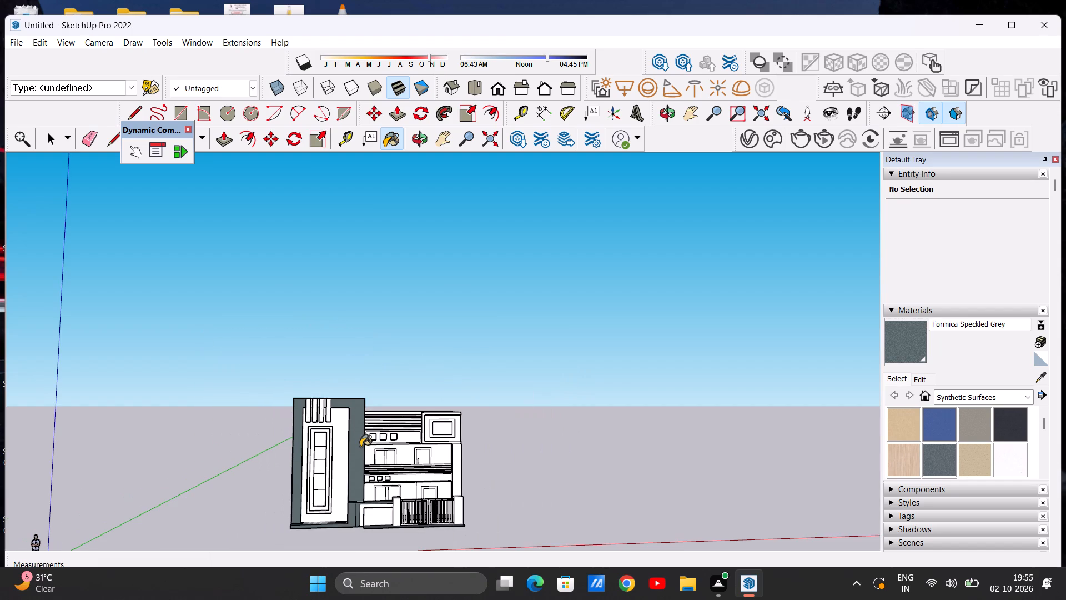
{"action": "scroll", "coordinate": [315, 391], "scroll_direction": "up", "scroll_amount": 20}
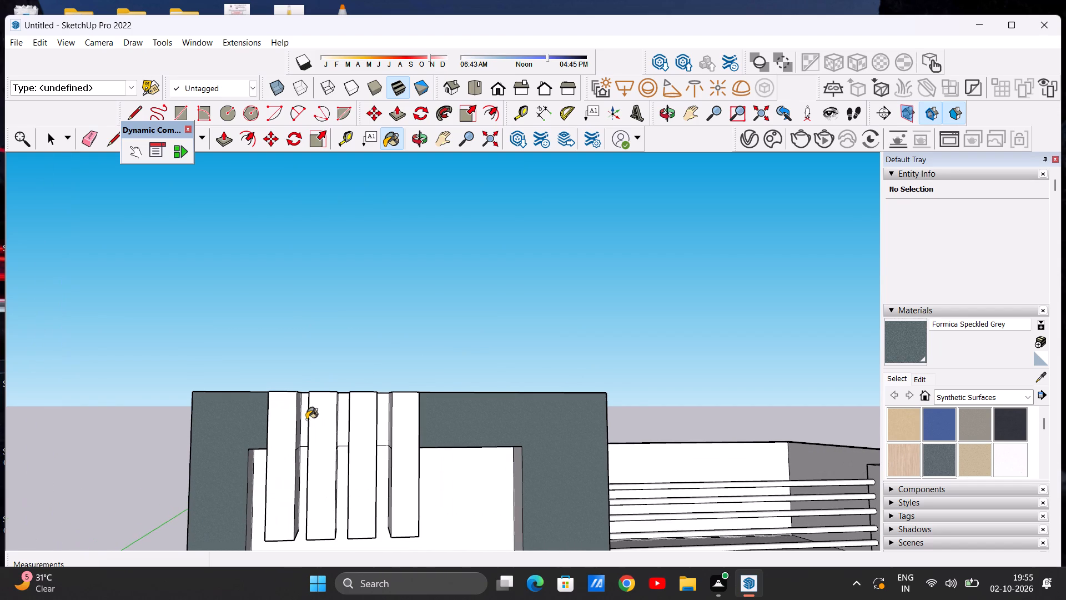
{"action": "left_click", "coordinate": [301, 419]}
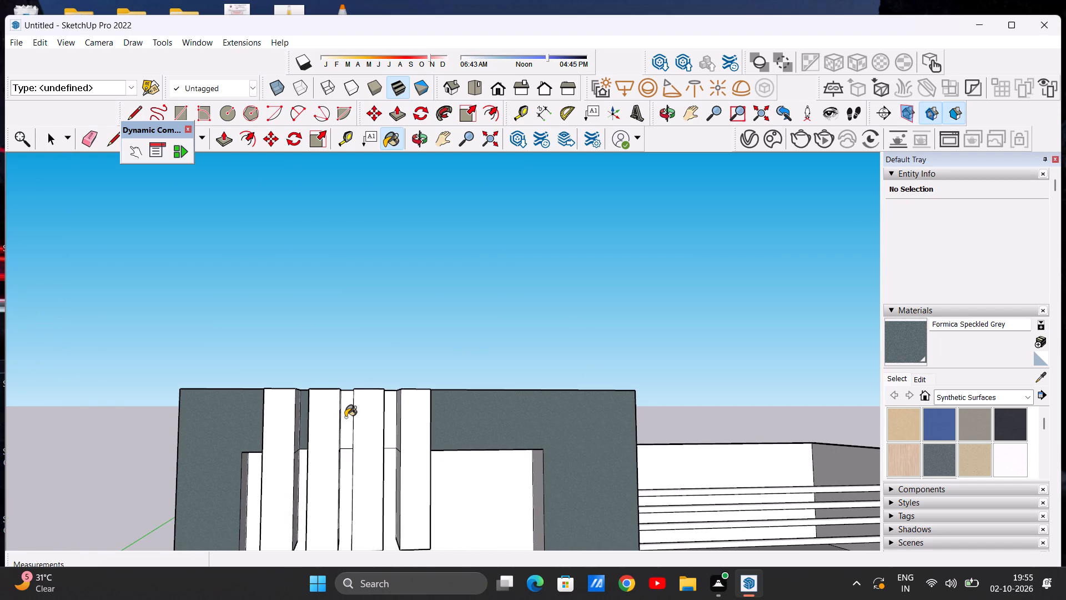
{"action": "left_click", "coordinate": [345, 417]}
{"action": "left_click", "coordinate": [389, 421]}
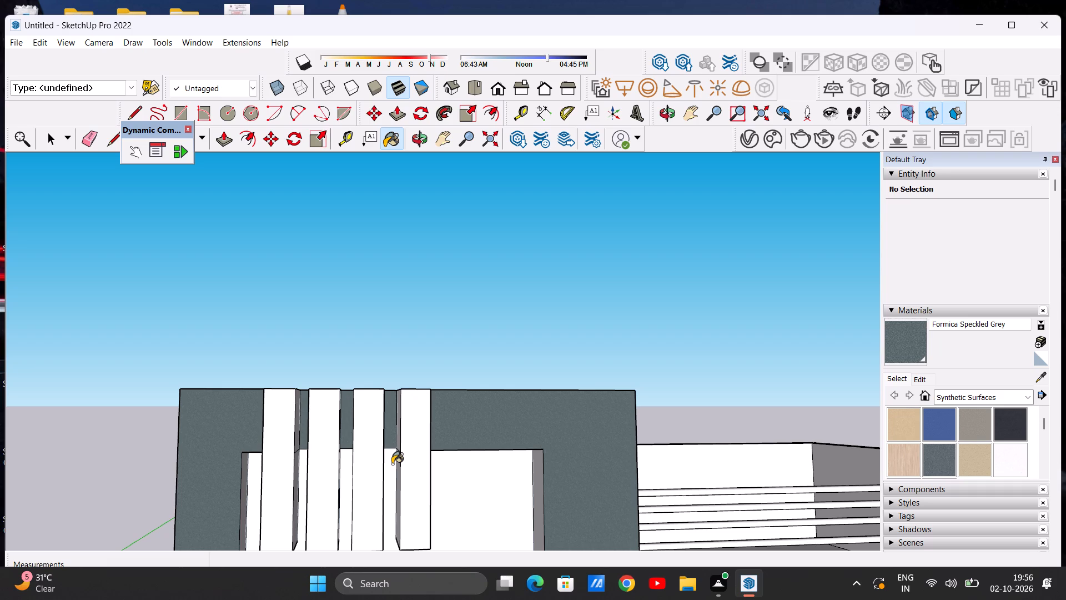
{"action": "key", "text": "space"}
Paint the front face of the outer surround around the tower's tall window in Formica Speckled Grey.
{"action": "scroll", "coordinate": [398, 444], "scroll_direction": "down", "scroll_amount": 3}
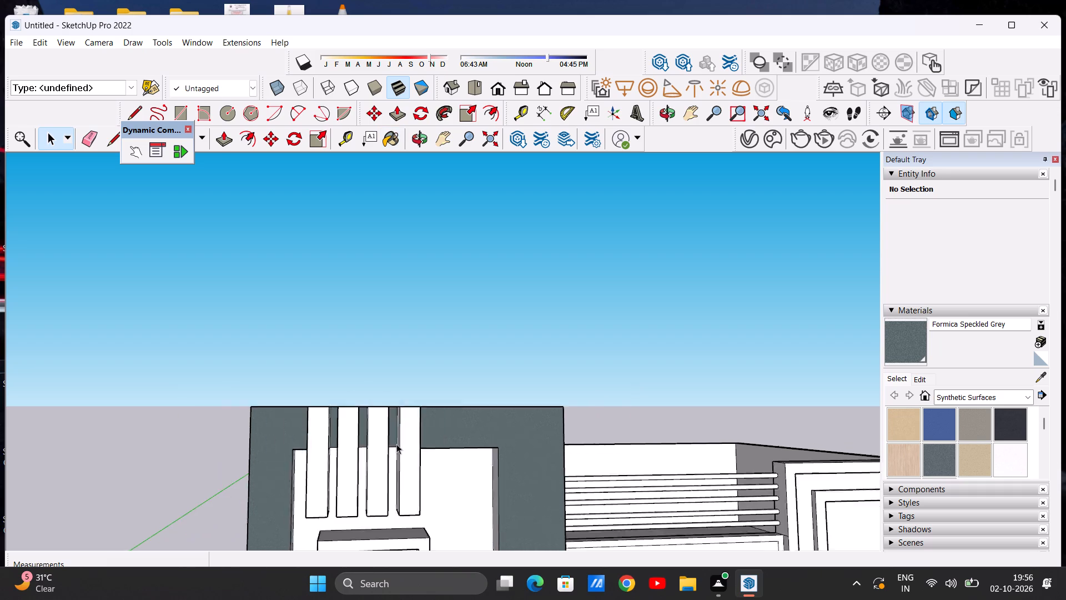
{"action": "scroll", "coordinate": [396, 444], "scroll_direction": "down", "scroll_amount": 12}
{"action": "middle_click_drag", "start_coordinate": [358, 457], "coordinate": [283, 438]}
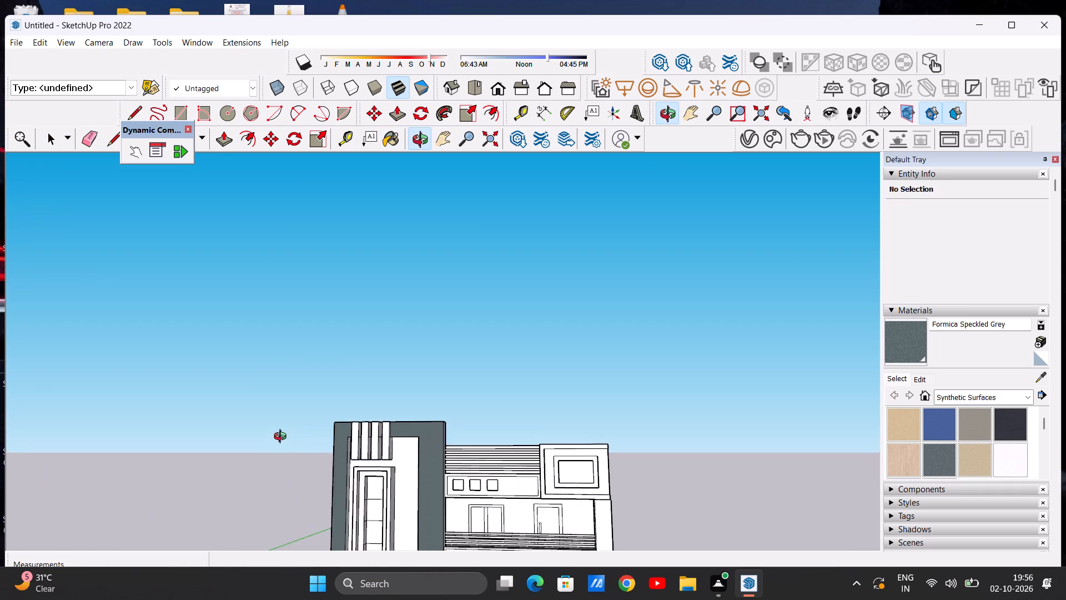
{"action": "middle_click_drag", "start_coordinate": [283, 438], "coordinate": [365, 447]}
{"action": "scroll", "coordinate": [373, 459], "scroll_direction": "down", "scroll_amount": 16}
{"action": "scroll", "coordinate": [414, 467], "scroll_direction": "up", "scroll_amount": 2}
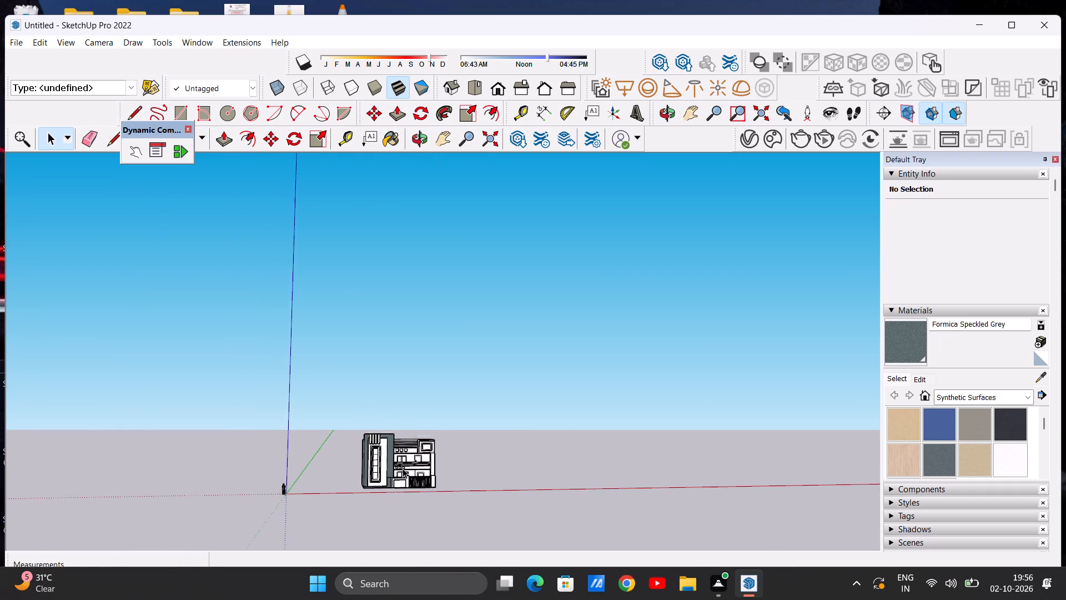
{"action": "scroll", "coordinate": [403, 468], "scroll_direction": "up", "scroll_amount": 13}
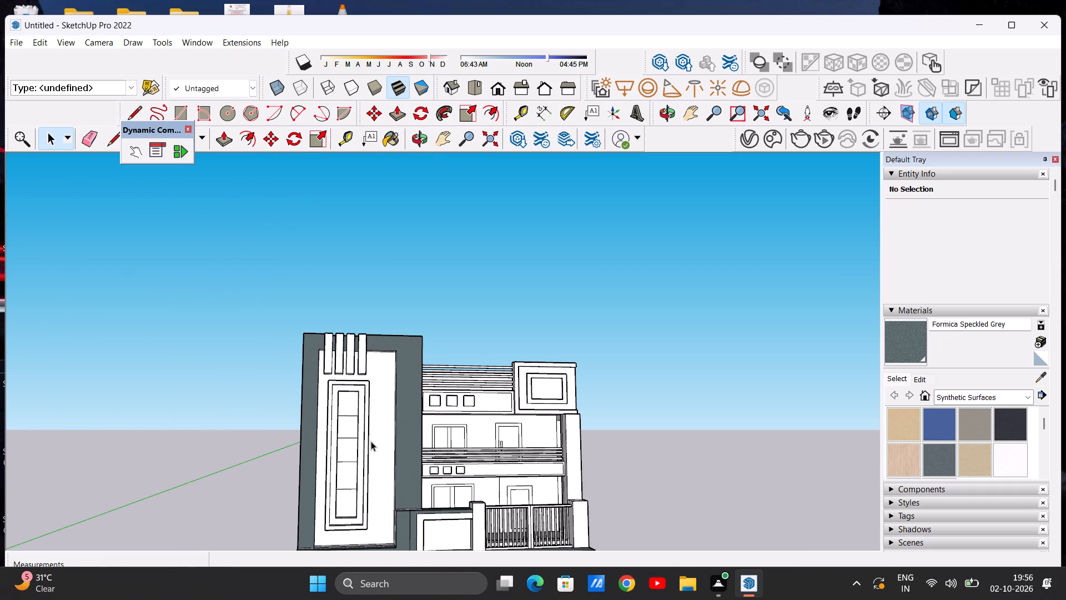
{"action": "scroll", "coordinate": [329, 443], "scroll_direction": "up", "scroll_amount": 5}
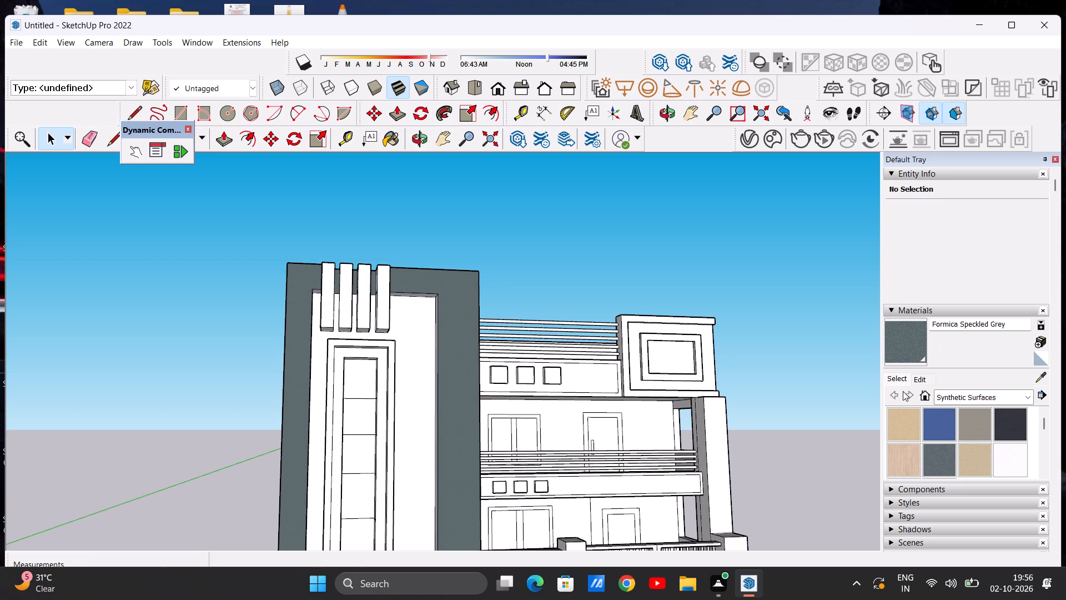
{"action": "left_click", "coordinate": [902, 342]}
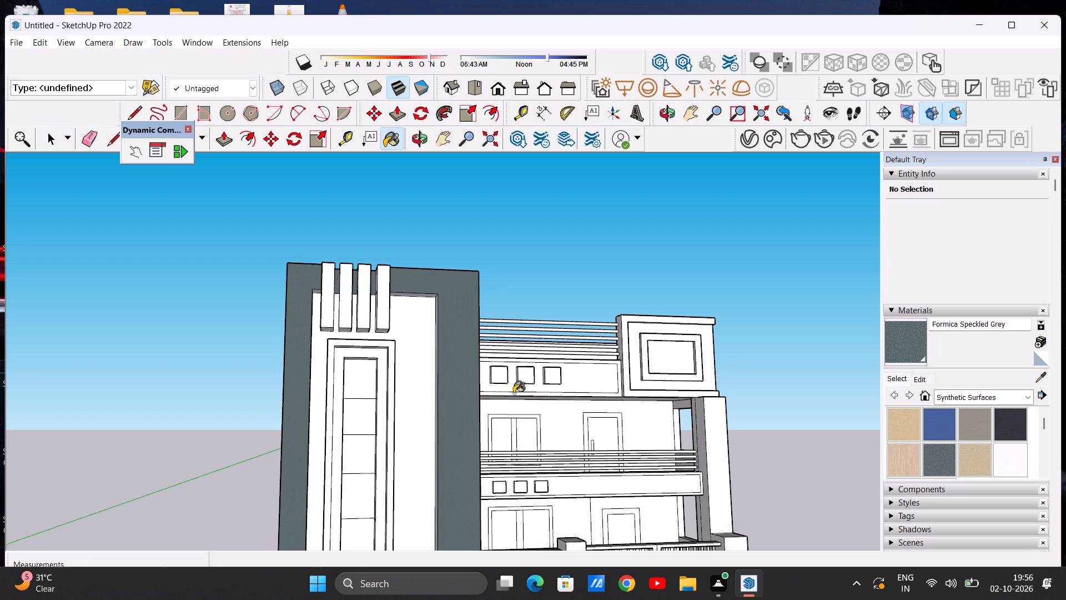
{"action": "scroll", "coordinate": [520, 394], "scroll_direction": "down", "scroll_amount": 4}
{"action": "scroll", "coordinate": [410, 424], "scroll_direction": "up", "scroll_amount": 9}
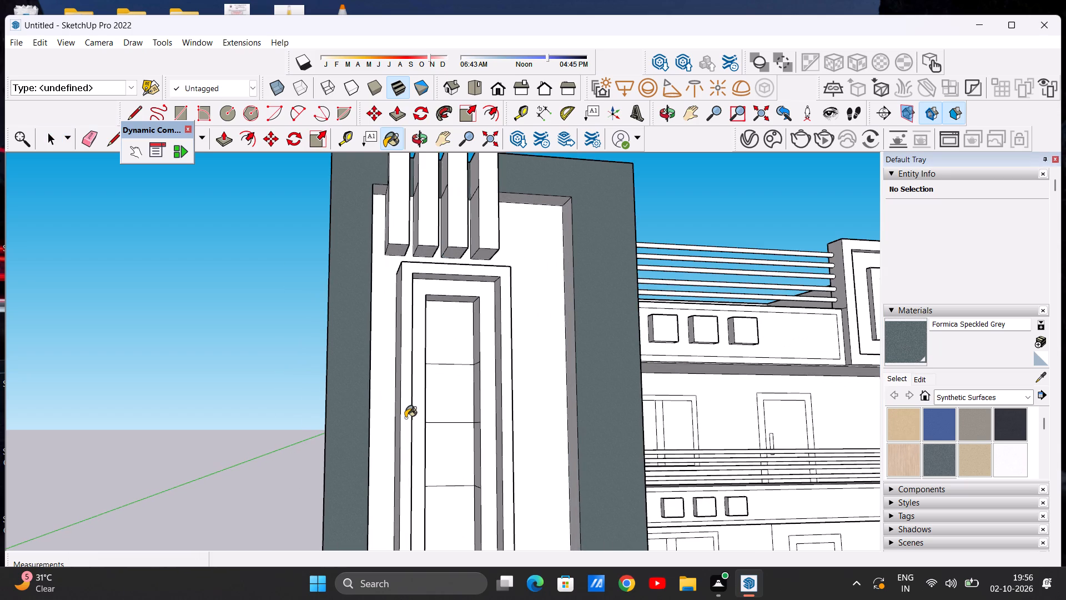
{"action": "left_click", "coordinate": [405, 418]}
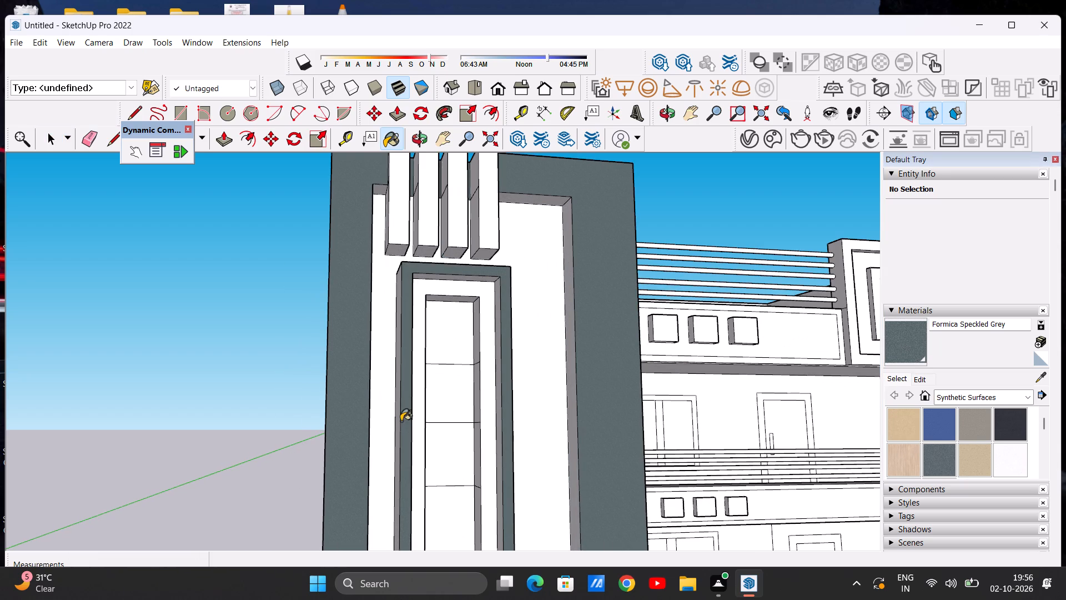
Paint the outer side faces and the top face of the tall window's surround in Formica Speckled Grey.
{"action": "scroll", "coordinate": [402, 420], "scroll_direction": "down", "scroll_amount": 5}
{"action": "middle_click_drag", "start_coordinate": [408, 414], "coordinate": [479, 471]}
{"action": "scroll", "coordinate": [420, 378], "scroll_direction": "up", "scroll_amount": 2}
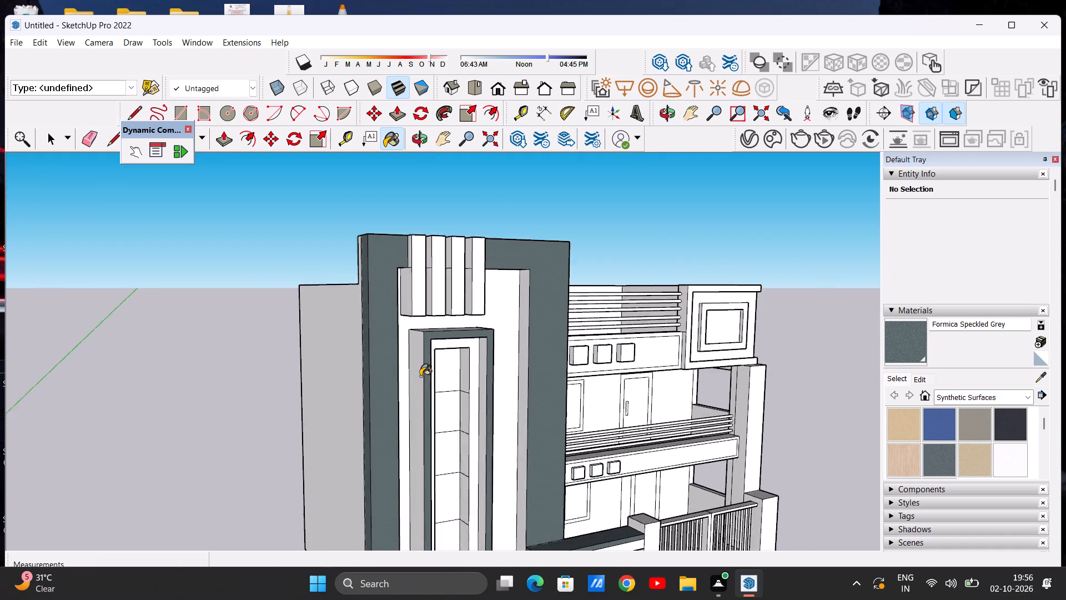
{"action": "scroll", "coordinate": [420, 376], "scroll_direction": "up", "scroll_amount": 4}
{"action": "left_click", "coordinate": [417, 375]}
{"action": "scroll", "coordinate": [401, 379], "scroll_direction": "down", "scroll_amount": 10}
{"action": "middle_click_drag", "start_coordinate": [424, 387], "coordinate": [288, 421]}
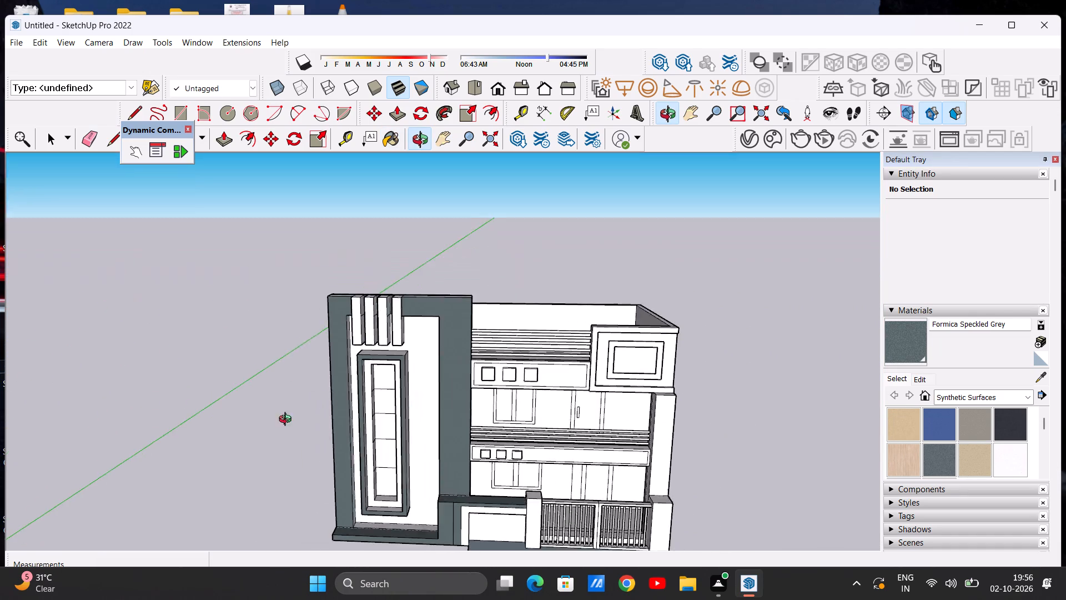
{"action": "middle_click_drag", "start_coordinate": [288, 421], "coordinate": [267, 446]}
{"action": "scroll", "coordinate": [387, 362], "scroll_direction": "up", "scroll_amount": 4}
{"action": "left_click", "coordinate": [388, 359]}
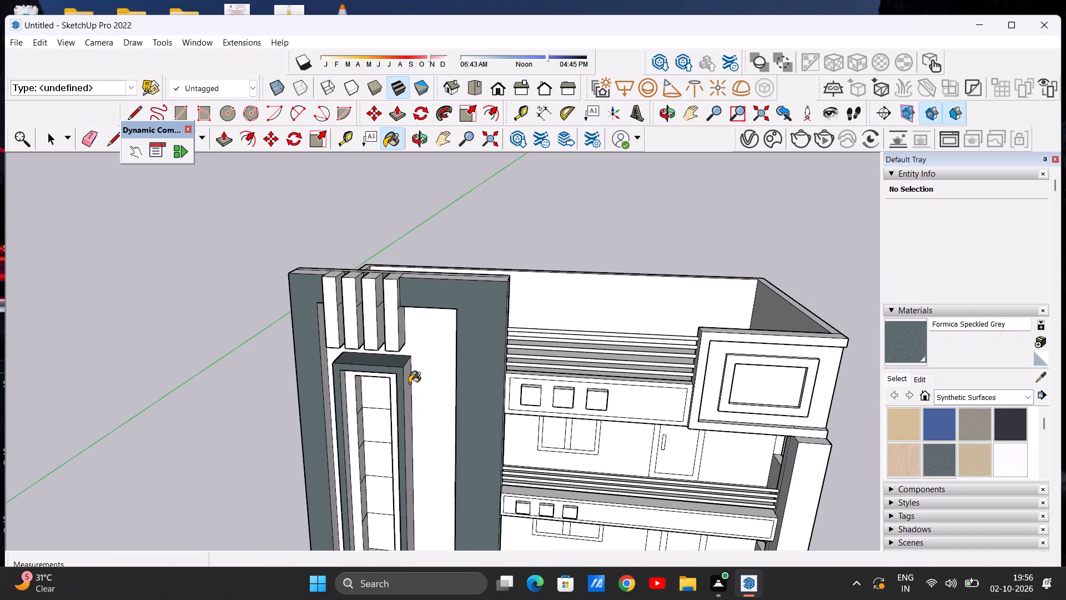
{"action": "left_click", "coordinate": [409, 383]}
Paint the underside of the tall window's surround in Formica Speckled Grey.
{"action": "scroll", "coordinate": [419, 371], "scroll_direction": "down", "scroll_amount": 9}
{"action": "middle_click_drag", "start_coordinate": [398, 433], "coordinate": [374, 308]}
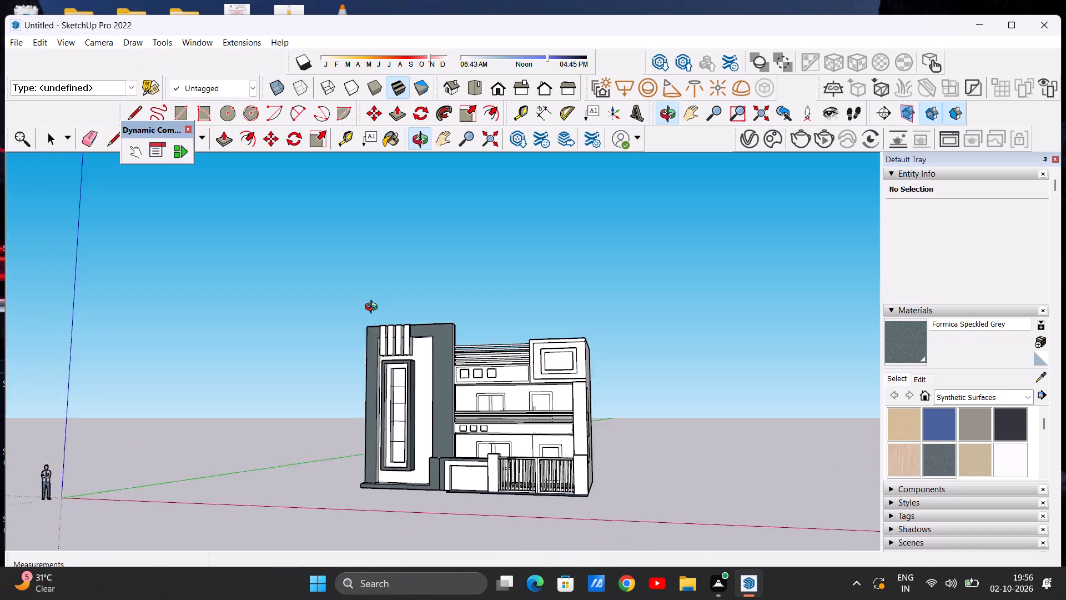
{"action": "middle_click_drag", "start_coordinate": [374, 308], "coordinate": [374, 284]}
{"action": "middle_click_drag", "start_coordinate": [482, 530], "coordinate": [404, 442]}
{"action": "scroll", "coordinate": [412, 478], "scroll_direction": "up", "scroll_amount": 4}
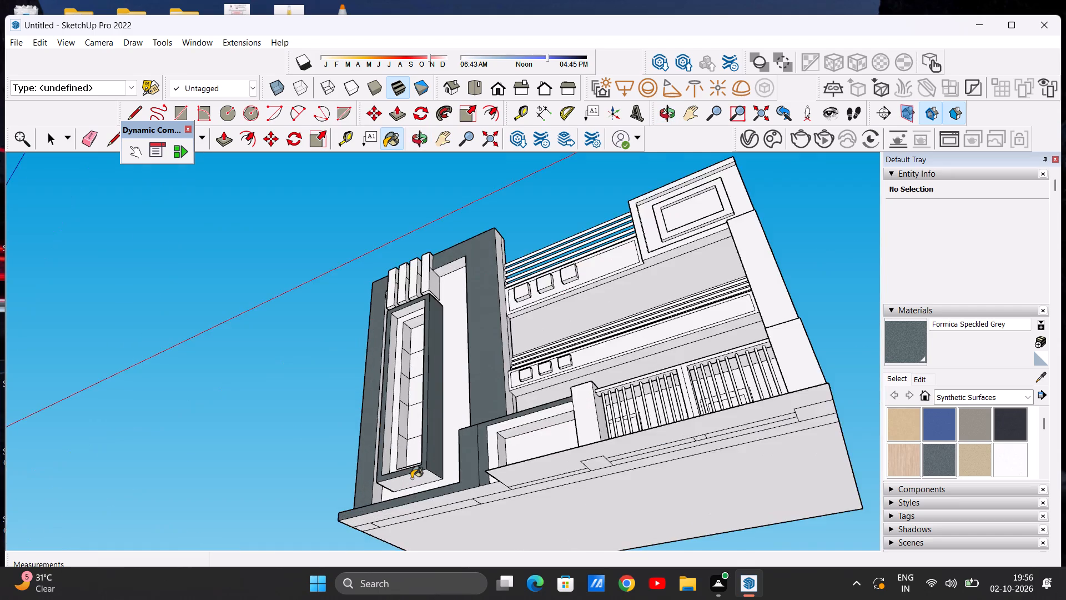
{"action": "scroll", "coordinate": [411, 478], "scroll_direction": "up", "scroll_amount": 10}
{"action": "left_click", "coordinate": [408, 477]}
Examine the painted tower frame and tall window surround from the front of the house.
{"action": "scroll", "coordinate": [418, 507], "scroll_direction": "down", "scroll_amount": 20}
{"action": "scroll", "coordinate": [418, 507], "scroll_direction": "down", "scroll_amount": 2}
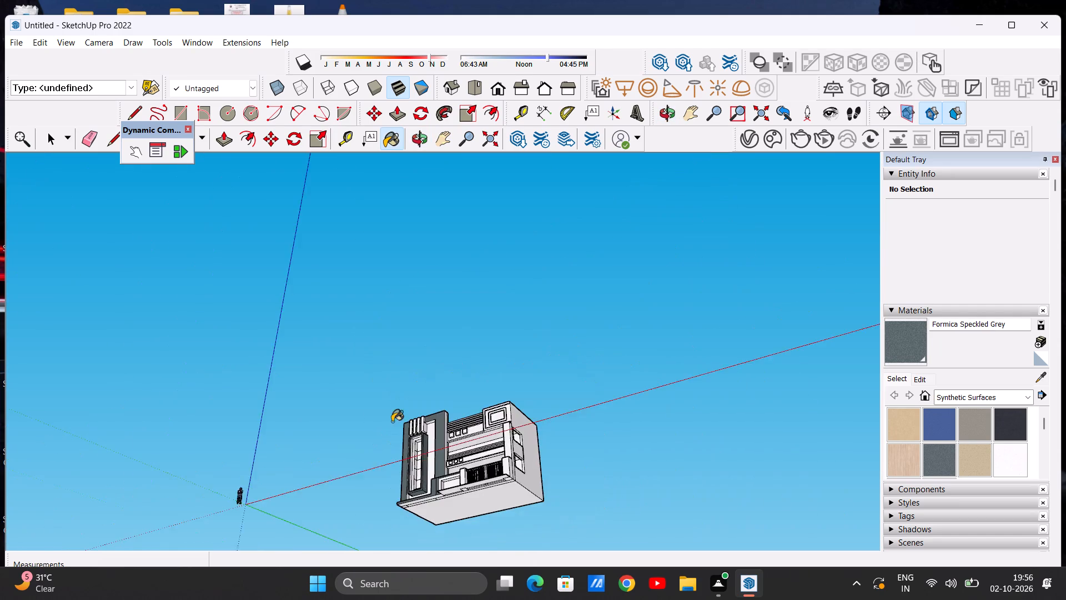
{"action": "scroll", "coordinate": [392, 421], "scroll_direction": "up", "scroll_amount": 1}
{"action": "middle_click_drag", "start_coordinate": [394, 424], "coordinate": [506, 518]}
{"action": "scroll", "coordinate": [377, 428], "scroll_direction": "up", "scroll_amount": 10}
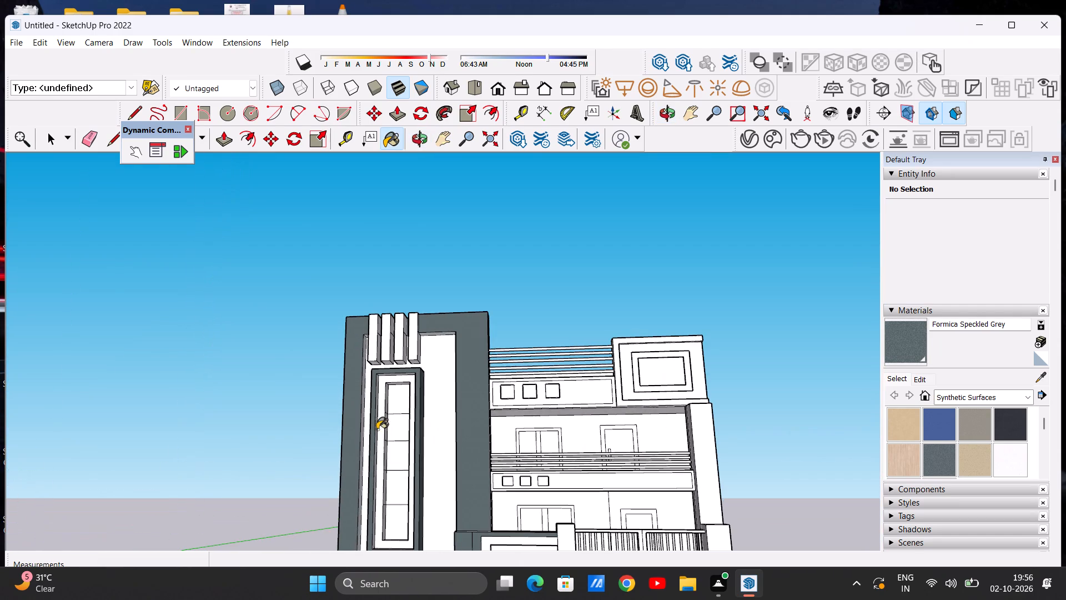
{"action": "middle_click_drag", "start_coordinate": [411, 474], "coordinate": [461, 510]}
{"action": "scroll", "coordinate": [419, 431], "scroll_direction": "down", "scroll_amount": 4}
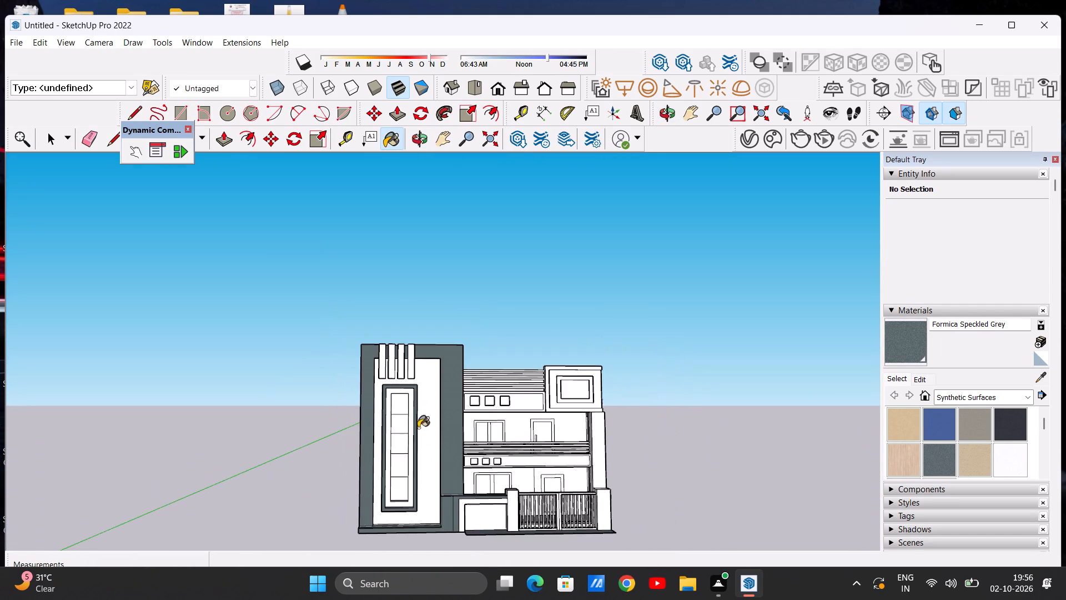
{"action": "scroll", "coordinate": [423, 461], "scroll_direction": "up", "scroll_amount": 4}
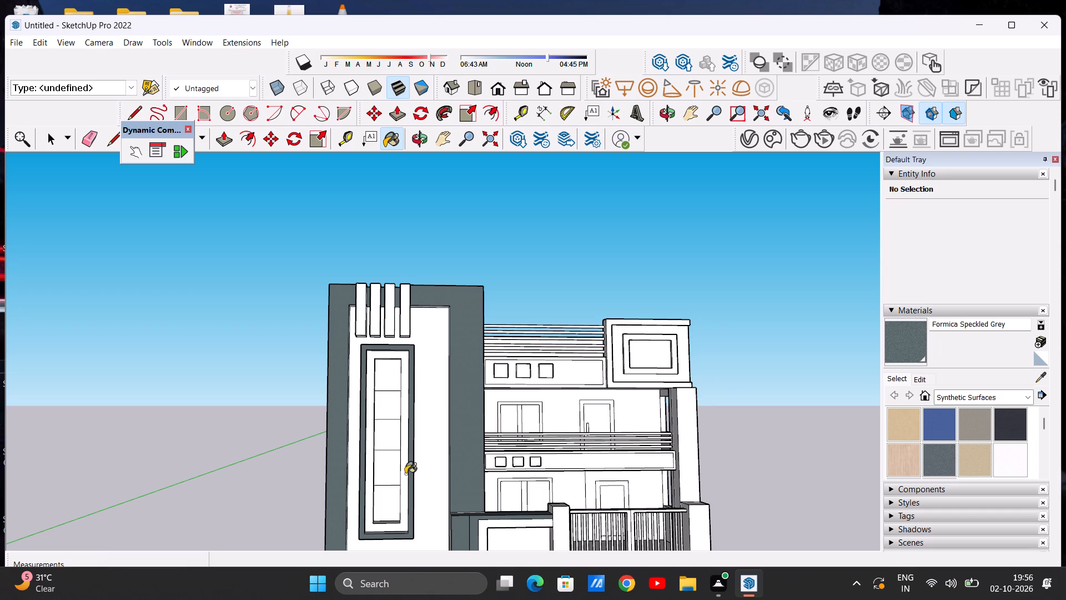
{"action": "key", "text": "space"}
{"action": "scroll", "coordinate": [411, 480], "scroll_direction": "down", "scroll_amount": 6}
{"action": "scroll", "coordinate": [408, 484], "scroll_direction": "up", "scroll_amount": 1}
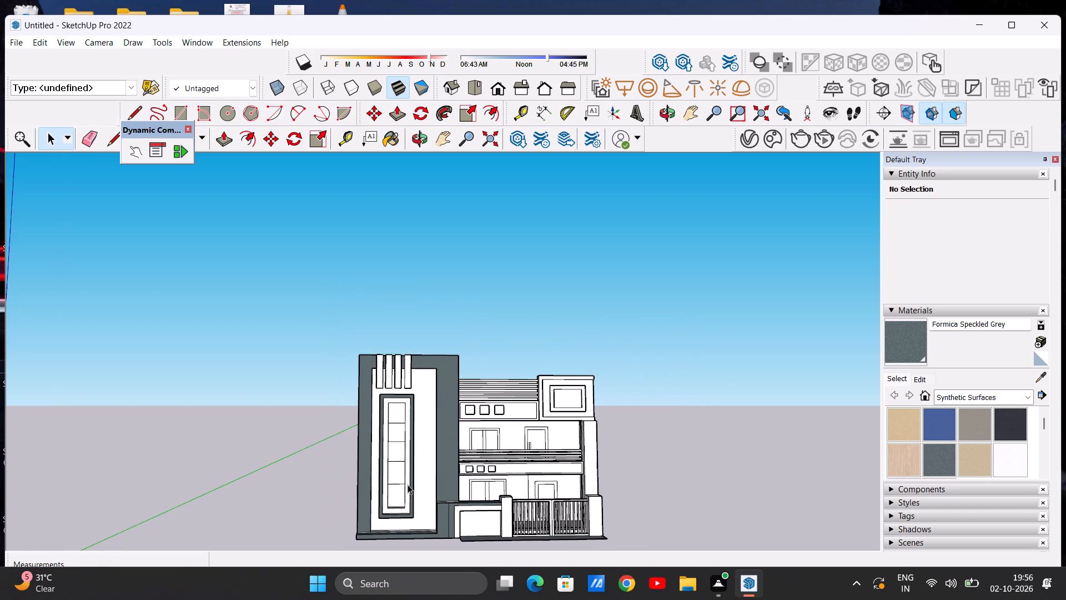
{"action": "scroll", "coordinate": [407, 487], "scroll_direction": "up", "scroll_amount": 1}
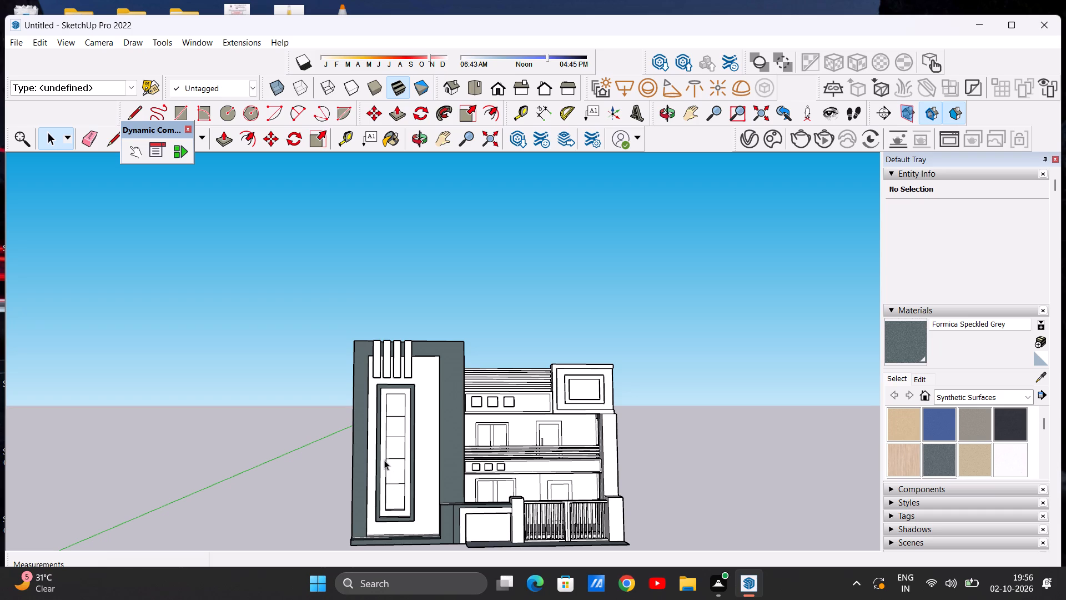
Paint the front face of the tall window's inner frame in Formica Beige.
{"action": "scroll", "coordinate": [375, 442], "scroll_direction": "up", "scroll_amount": 9}
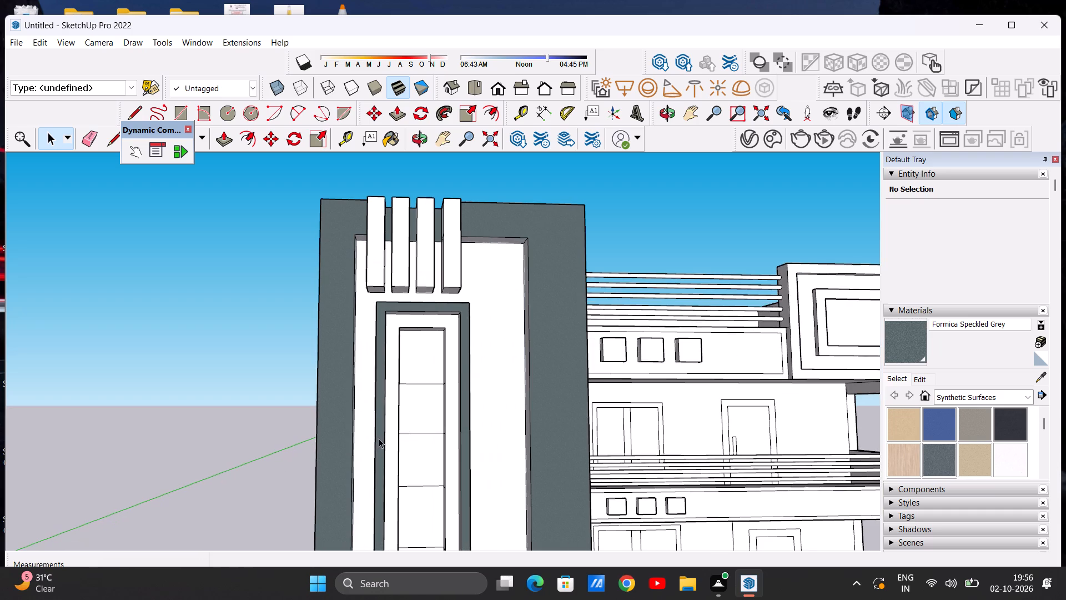
{"action": "left_click", "coordinate": [910, 427]}
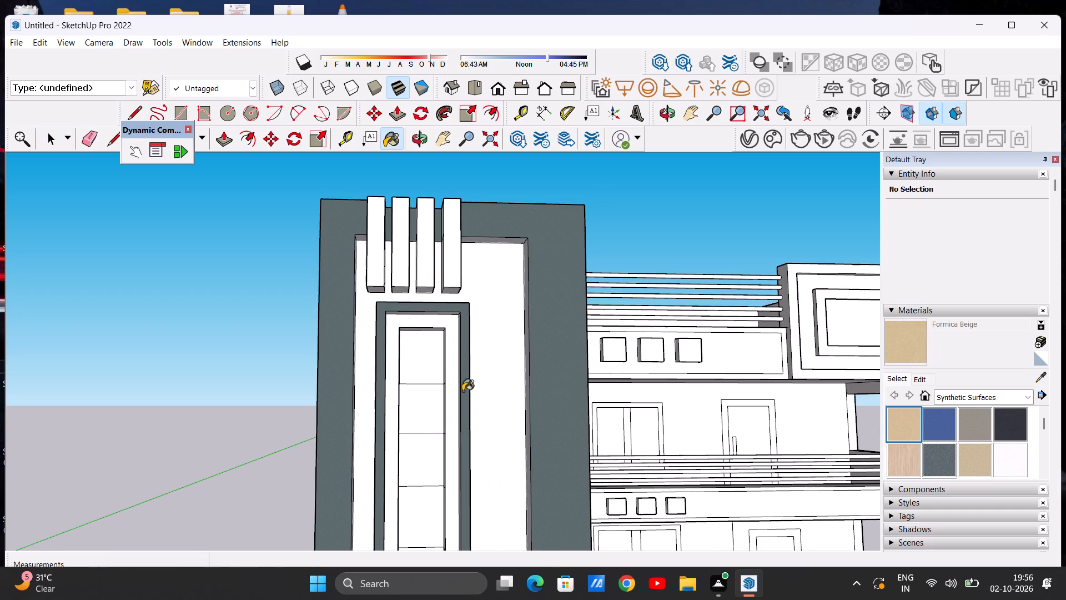
{"action": "scroll", "coordinate": [421, 397], "scroll_direction": "up", "scroll_amount": 6}
{"action": "left_click", "coordinate": [371, 406]}
{"action": "scroll", "coordinate": [448, 414], "scroll_direction": "down", "scroll_amount": 3}
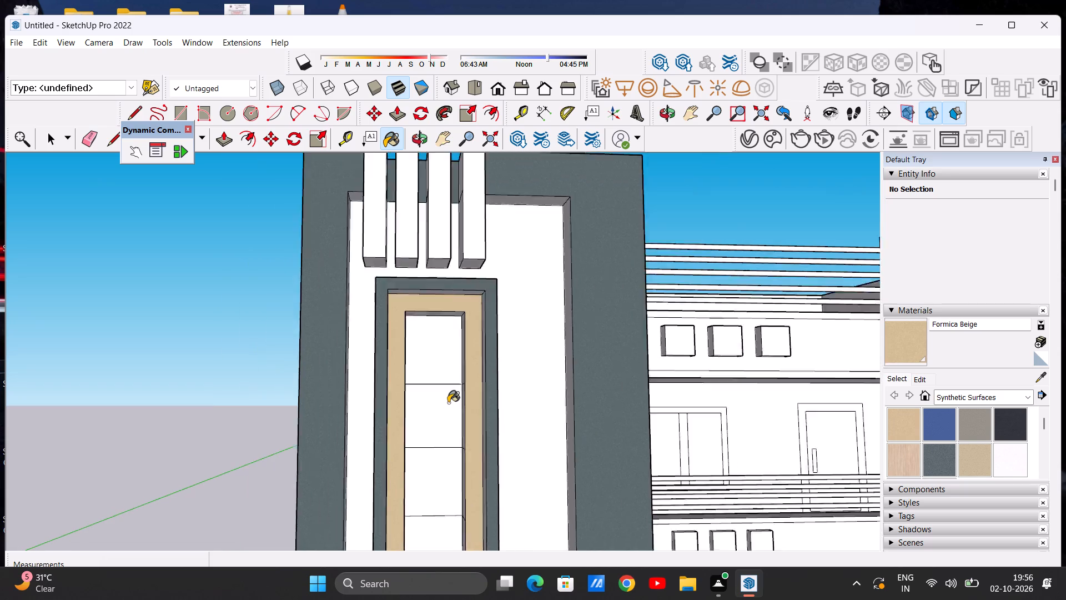
{"action": "scroll", "coordinate": [448, 403], "scroll_direction": "down", "scroll_amount": 11}
{"action": "middle_click_drag", "start_coordinate": [447, 406], "coordinate": [316, 444]}
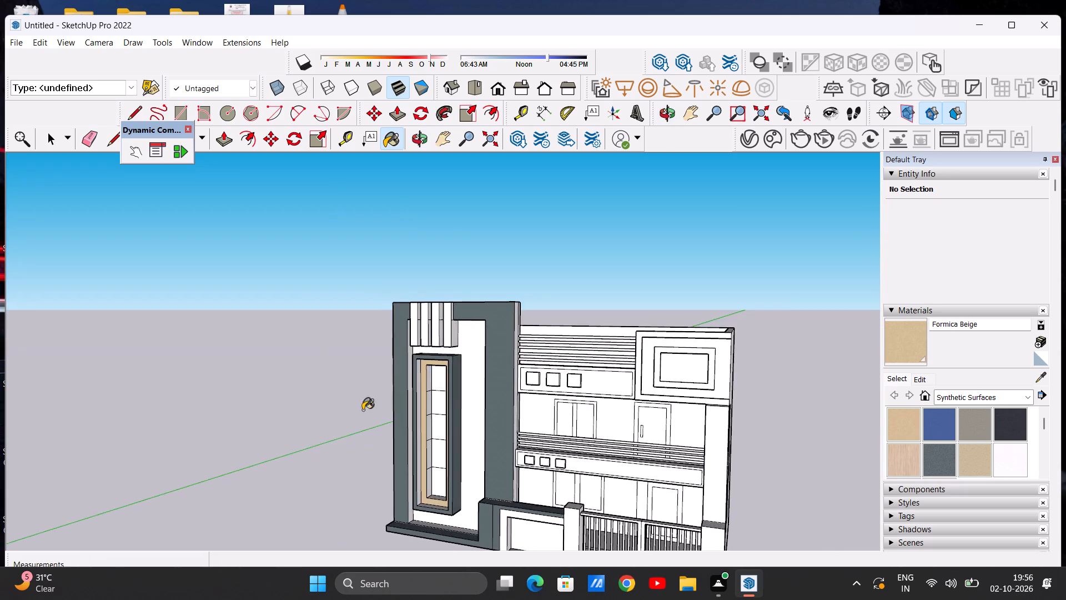
Paint all left-hand reveal segments inside the tall window's inner frame in Formica Beige.
{"action": "scroll", "coordinate": [438, 372], "scroll_direction": "up", "scroll_amount": 10}
{"action": "left_click", "coordinate": [416, 388]}
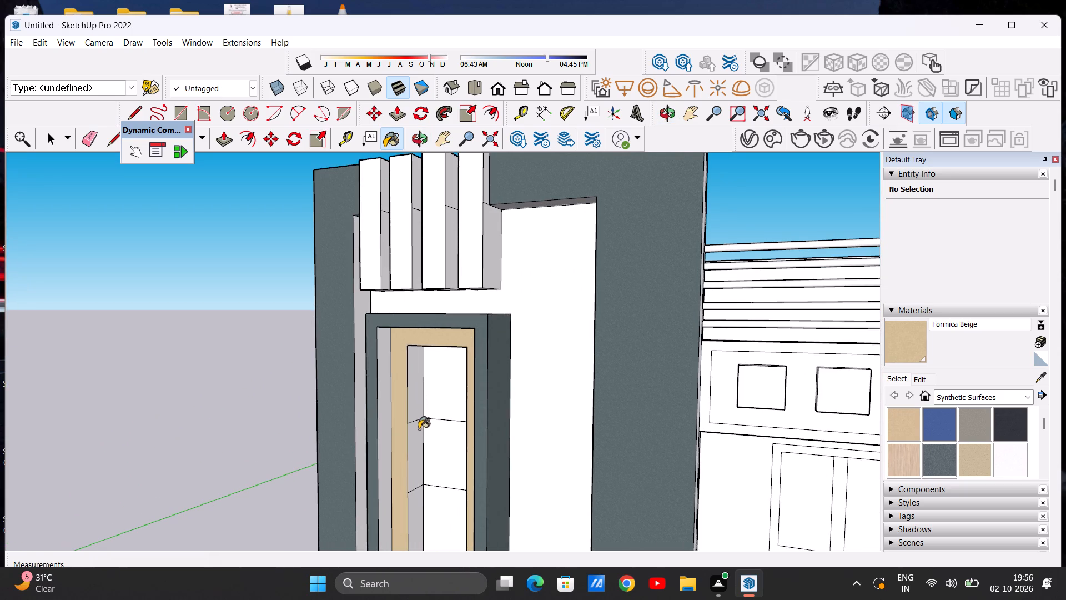
{"action": "left_click", "coordinate": [415, 448]}
{"action": "left_click", "coordinate": [415, 522]}
{"action": "scroll", "coordinate": [434, 373], "scroll_direction": "down", "scroll_amount": 5}
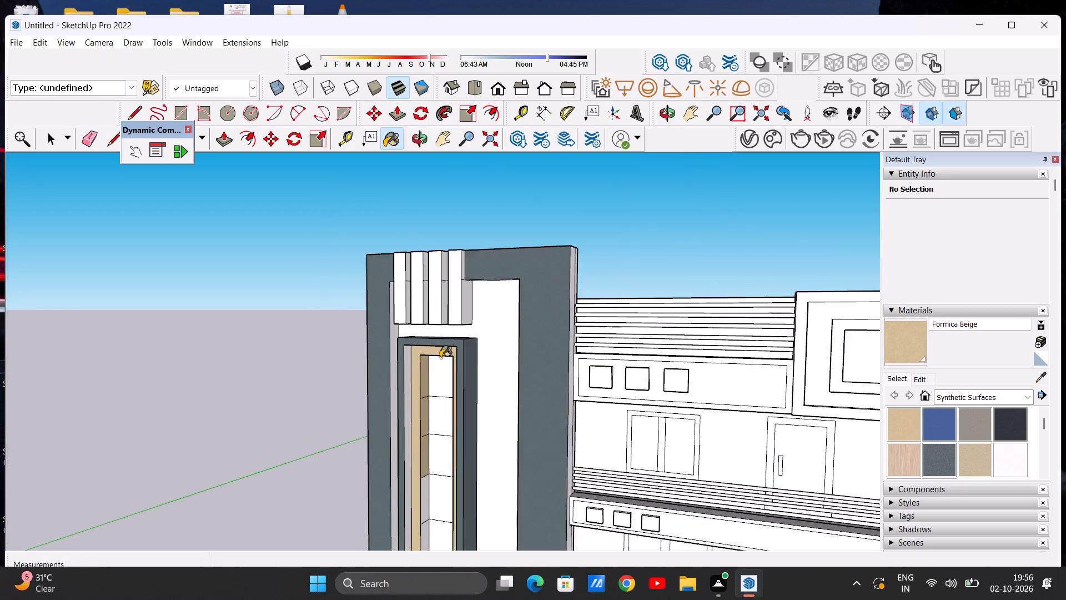
{"action": "scroll", "coordinate": [440, 358], "scroll_direction": "down", "scroll_amount": 10}
{"action": "scroll", "coordinate": [433, 462], "scroll_direction": "up", "scroll_amount": 12}
{"action": "left_click", "coordinate": [427, 443]}
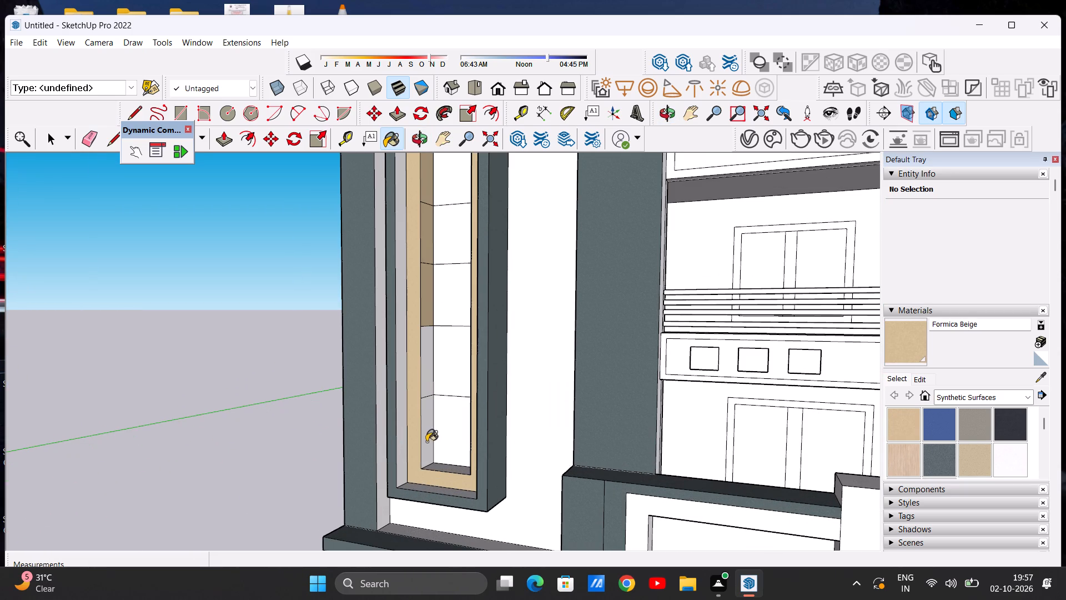
{"action": "left_click", "coordinate": [423, 388]}
{"action": "scroll", "coordinate": [432, 481], "scroll_direction": "down", "scroll_amount": 9}
Paint all right-hand reveal segments inside the tall window's inner frame in Formica Beige.
{"action": "middle_click_drag", "start_coordinate": [393, 442], "coordinate": [677, 452]}
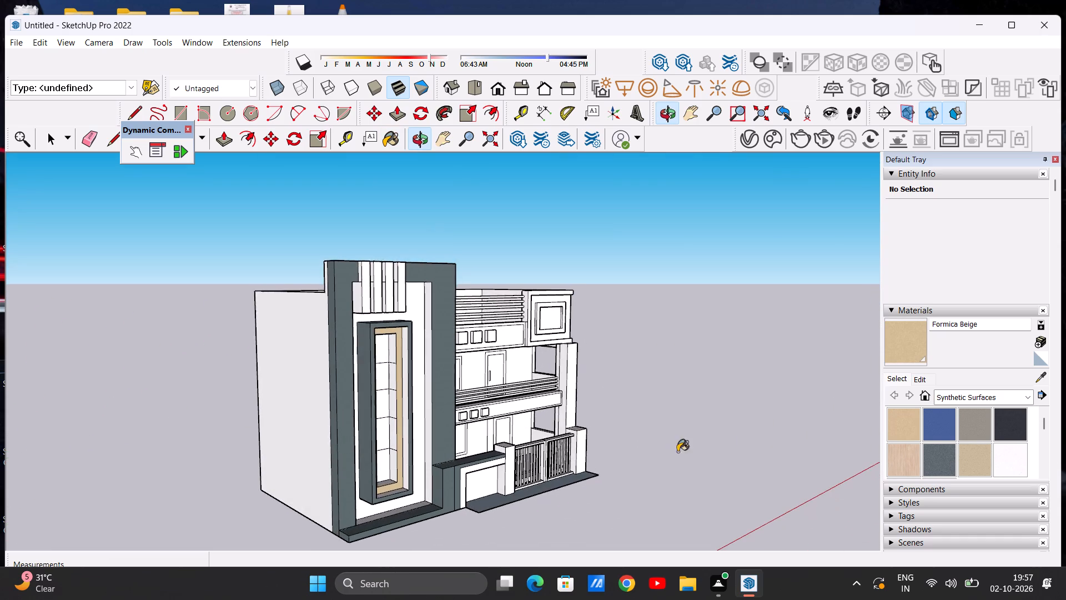
{"action": "middle_click_drag", "start_coordinate": [677, 452], "coordinate": [681, 452]}
{"action": "scroll", "coordinate": [385, 367], "scroll_direction": "up", "scroll_amount": 4}
{"action": "left_click", "coordinate": [399, 350]}
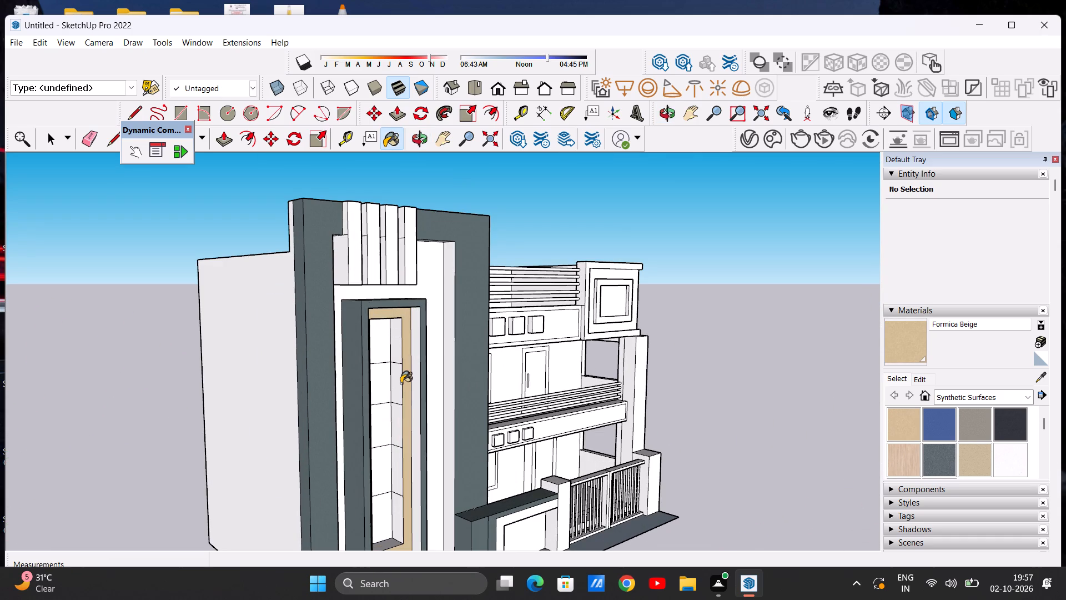
{"action": "left_click", "coordinate": [401, 383]}
{"action": "left_click", "coordinate": [399, 434]}
{"action": "left_click", "coordinate": [398, 472]}
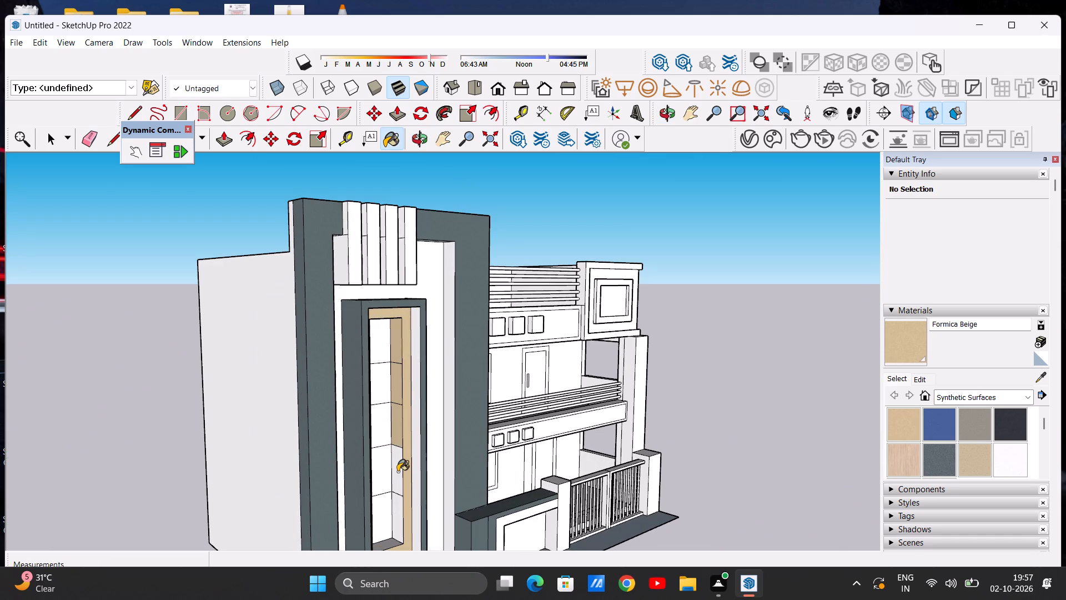
{"action": "left_click", "coordinate": [395, 516]}
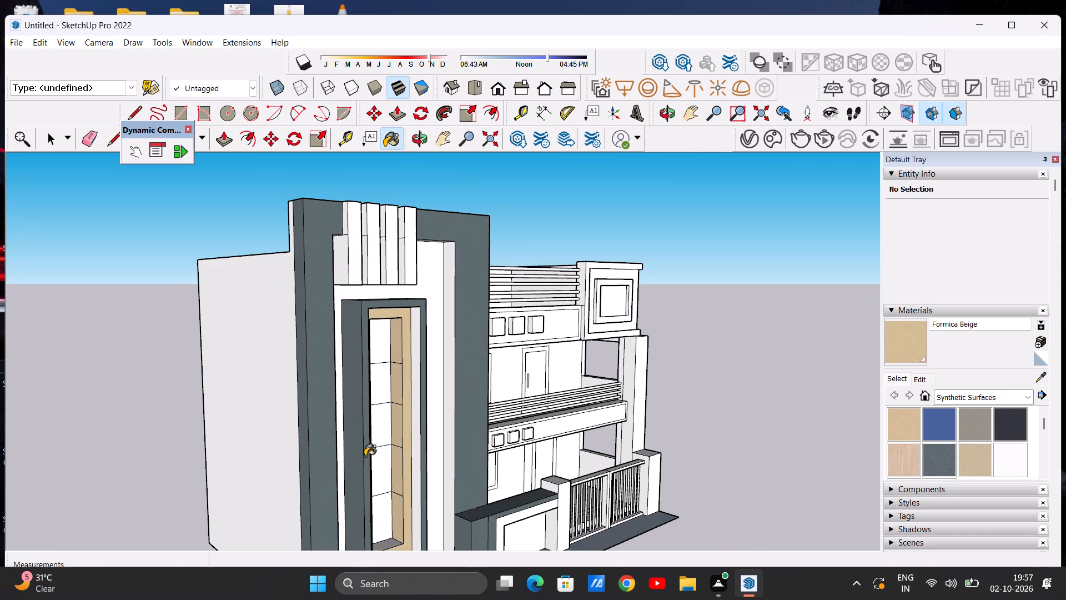
Paint the right-hand inner side face of the tall window's surround in Formica Speckled Grey.
{"action": "scroll", "coordinate": [361, 423], "scroll_direction": "down", "scroll_amount": 6}
{"action": "middle_click_drag", "start_coordinate": [377, 417], "coordinate": [467, 422]}
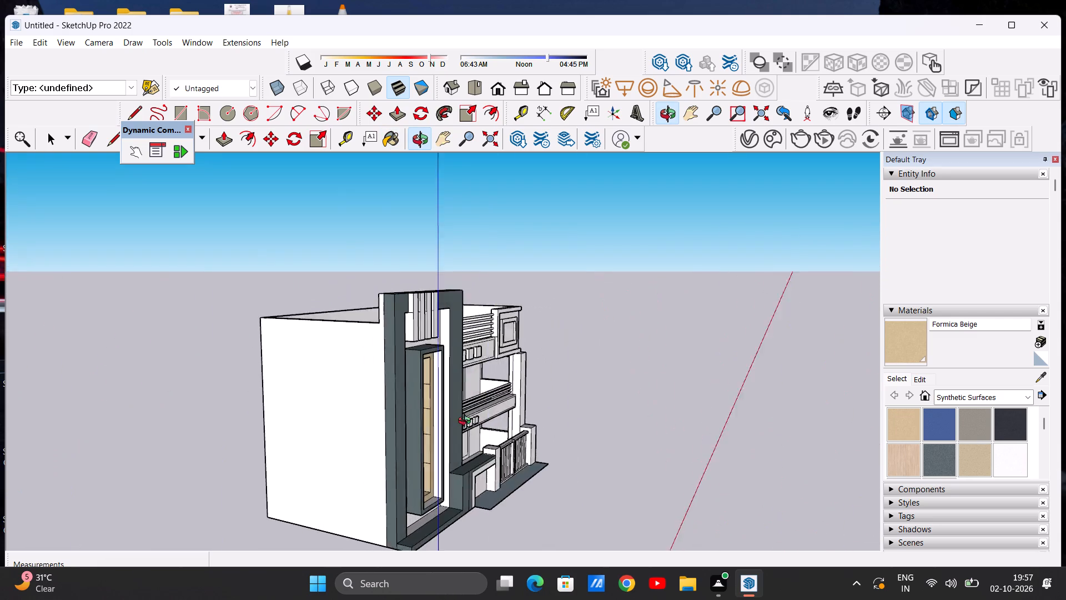
{"action": "middle_click_drag", "start_coordinate": [467, 422], "coordinate": [398, 408]}
{"action": "scroll", "coordinate": [410, 403], "scroll_direction": "up", "scroll_amount": 7}
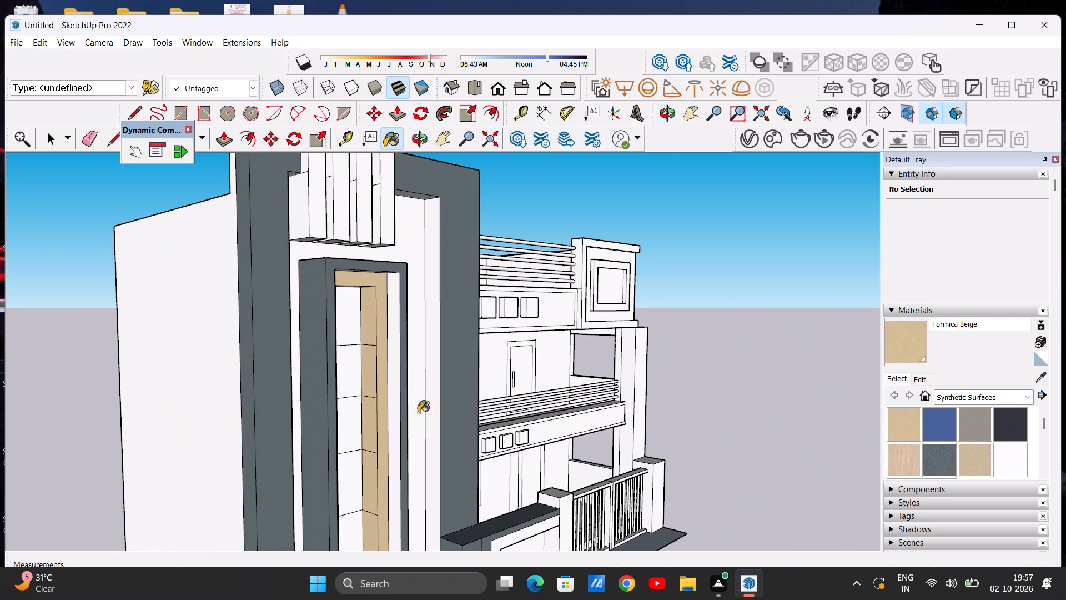
{"action": "key", "text": "space"}
{"action": "left_click", "coordinate": [935, 456]}
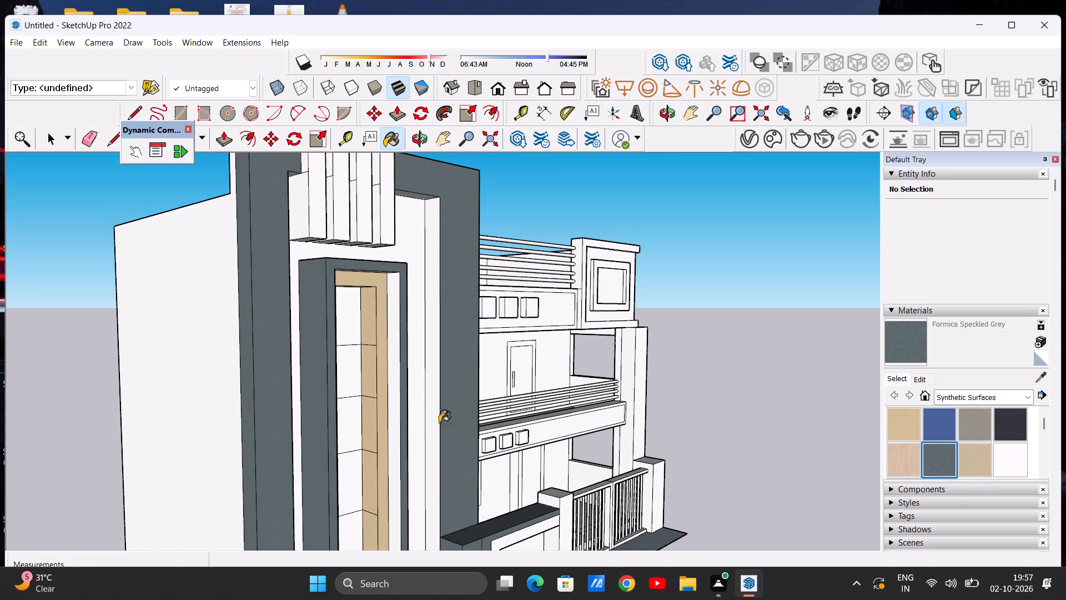
{"action": "scroll", "coordinate": [411, 410], "scroll_direction": "up", "scroll_amount": 6}
{"action": "left_click", "coordinate": [380, 410]}
Paint the left-hand inner side face of the tall window's surround in Formica Speckled Grey.
{"action": "scroll", "coordinate": [394, 417], "scroll_direction": "down", "scroll_amount": 8}
{"action": "scroll", "coordinate": [399, 409], "scroll_direction": "up", "scroll_amount": 1}
{"action": "scroll", "coordinate": [399, 409], "scroll_direction": "down", "scroll_amount": 5}
{"action": "scroll", "coordinate": [399, 415], "scroll_direction": "up", "scroll_amount": 2}
{"action": "middle_click_drag", "start_coordinate": [397, 416], "coordinate": [393, 416]}
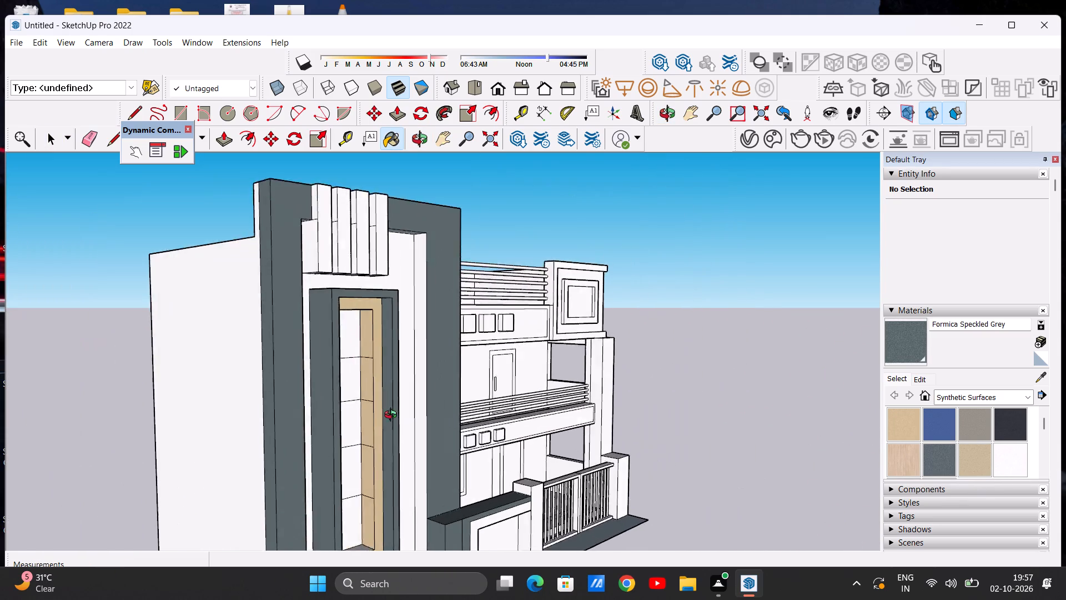
{"action": "middle_click_drag", "start_coordinate": [393, 416], "coordinate": [170, 400]}
{"action": "scroll", "coordinate": [235, 380], "scroll_direction": "up", "scroll_amount": 7}
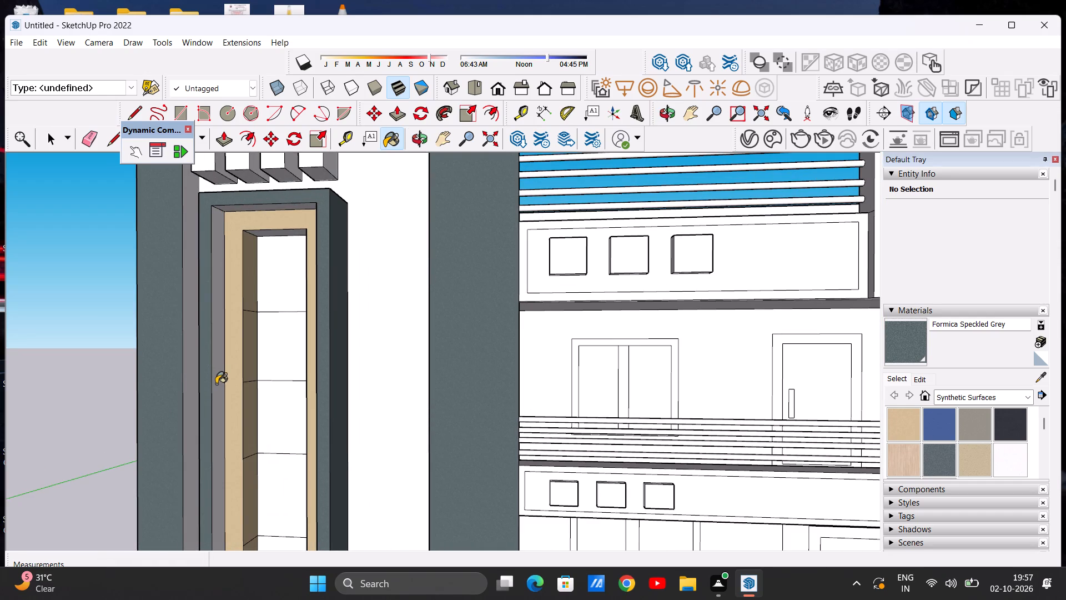
{"action": "left_click", "coordinate": [216, 384]}
Paint the top and bottom inner faces of the tall window's surround in Formica Speckled Grey.
{"action": "scroll", "coordinate": [258, 404], "scroll_direction": "down", "scroll_amount": 3}
{"action": "middle_click_drag", "start_coordinate": [262, 442], "coordinate": [286, 251]}
{"action": "scroll", "coordinate": [285, 261], "scroll_direction": "up", "scroll_amount": 7}
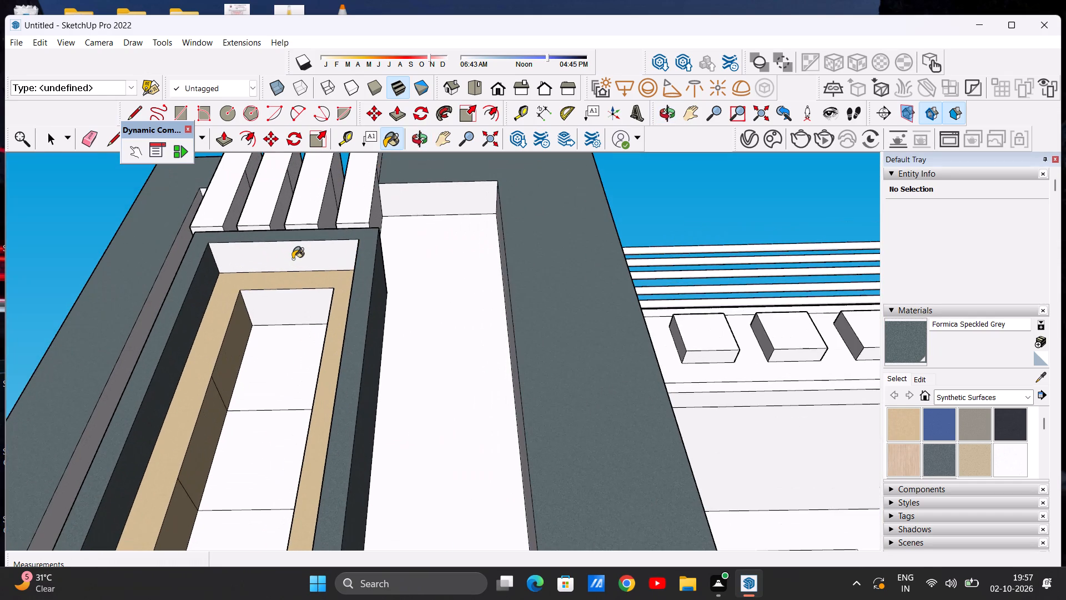
{"action": "left_click", "coordinate": [300, 269]}
{"action": "scroll", "coordinate": [323, 288], "scroll_direction": "down", "scroll_amount": 16}
{"action": "middle_click_drag", "start_coordinate": [292, 341], "coordinate": [292, 374]}
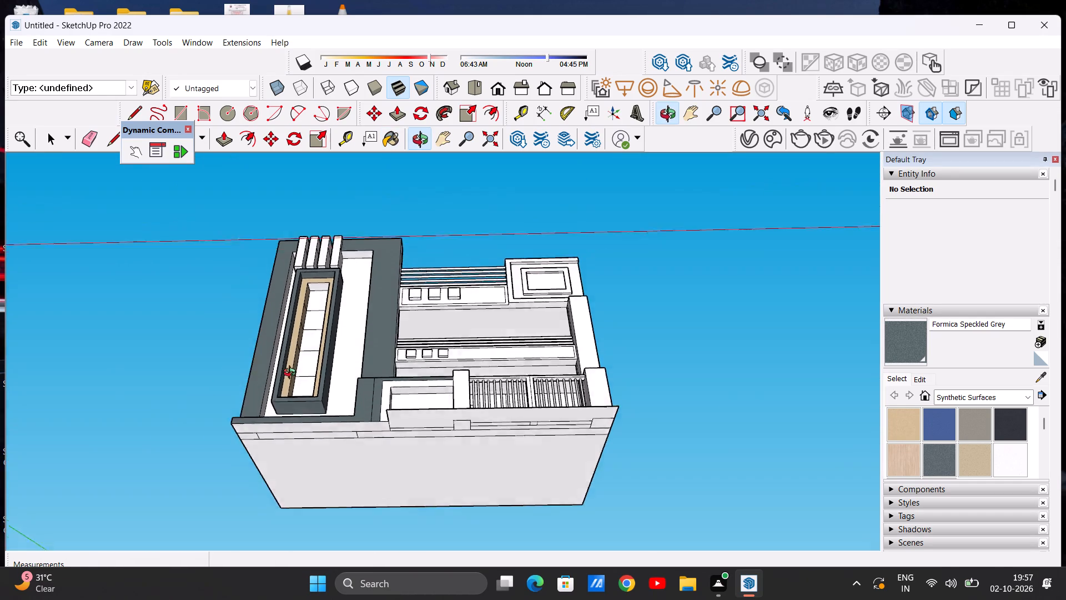
{"action": "middle_click_drag", "start_coordinate": [292, 374], "coordinate": [303, 558]}
{"action": "scroll", "coordinate": [310, 423], "scroll_direction": "up", "scroll_amount": 12}
{"action": "middle_click_drag", "start_coordinate": [336, 412], "coordinate": [334, 484]}
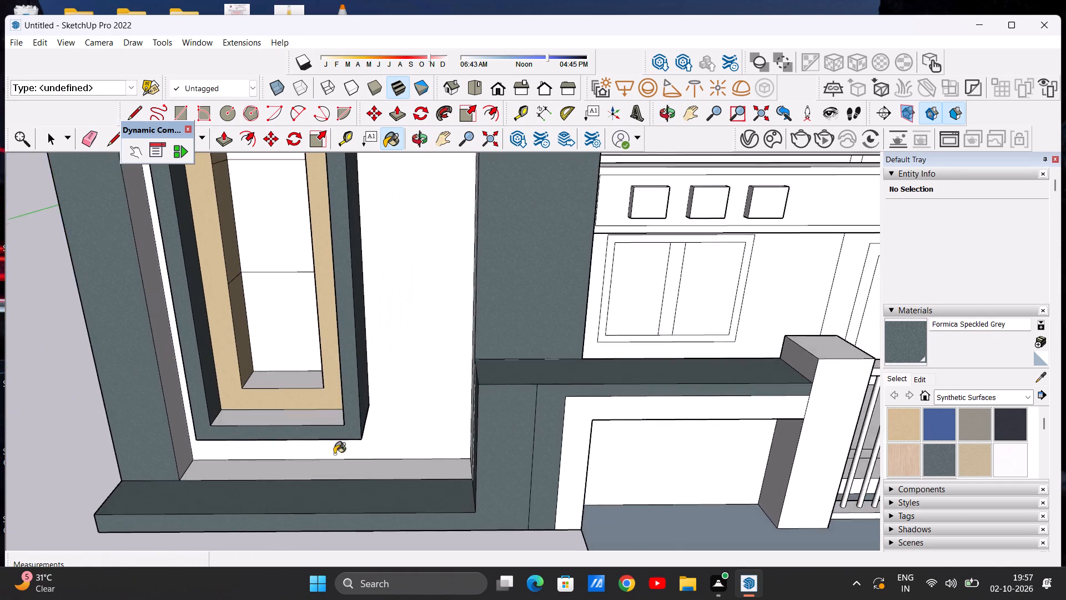
{"action": "scroll", "coordinate": [333, 420], "scroll_direction": "up", "scroll_amount": 5}
{"action": "left_click", "coordinate": [332, 420]}
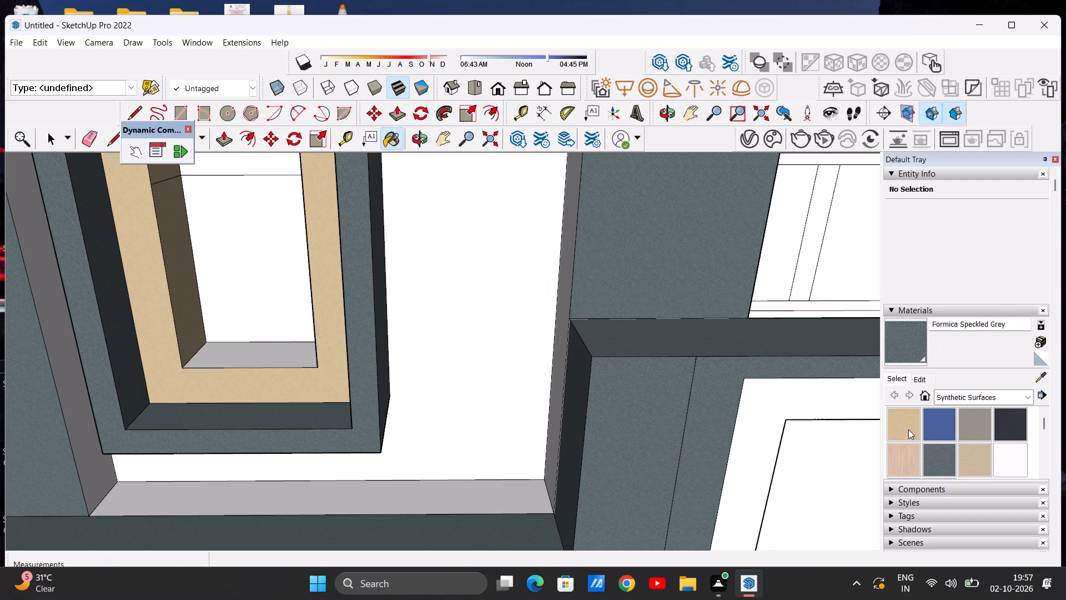
Paint the bottom and top reveal faces of the tall window's inner frame in Formica Beige.
{"action": "left_click", "coordinate": [908, 429]}
{"action": "left_click", "coordinate": [239, 358]}
{"action": "scroll", "coordinate": [295, 402], "scroll_direction": "down", "scroll_amount": 18}
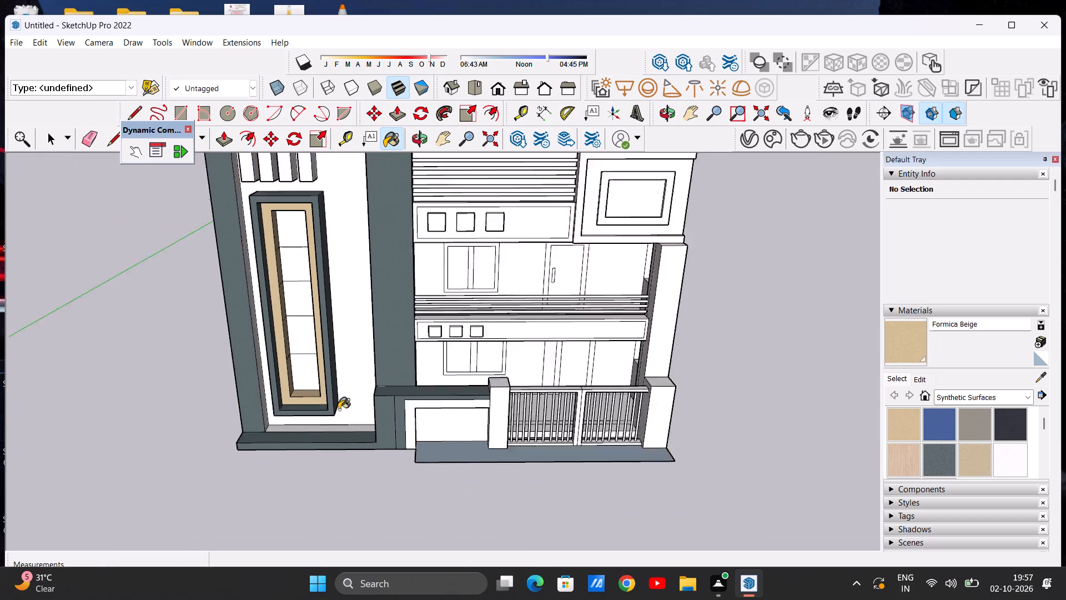
{"action": "scroll", "coordinate": [339, 409], "scroll_direction": "down", "scroll_amount": 2}
{"action": "middle_click_drag", "start_coordinate": [323, 308], "coordinate": [308, 151]}
{"action": "scroll", "coordinate": [313, 268], "scroll_direction": "up", "scroll_amount": 14}
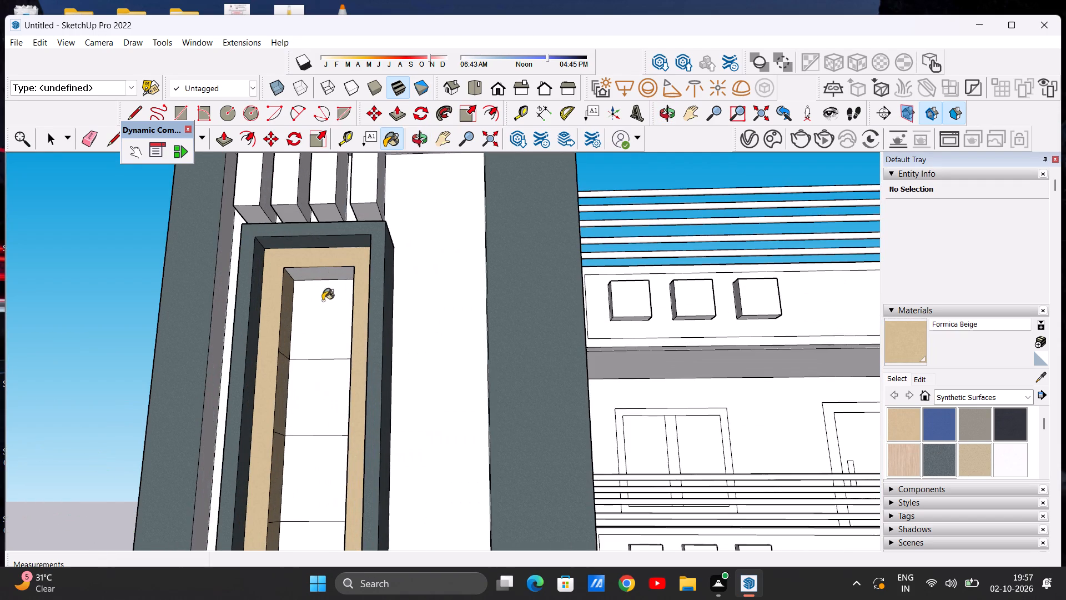
{"action": "left_click", "coordinate": [314, 273]}
{"action": "key", "text": "space"}
{"action": "scroll", "coordinate": [340, 368], "scroll_direction": "down", "scroll_amount": 18}
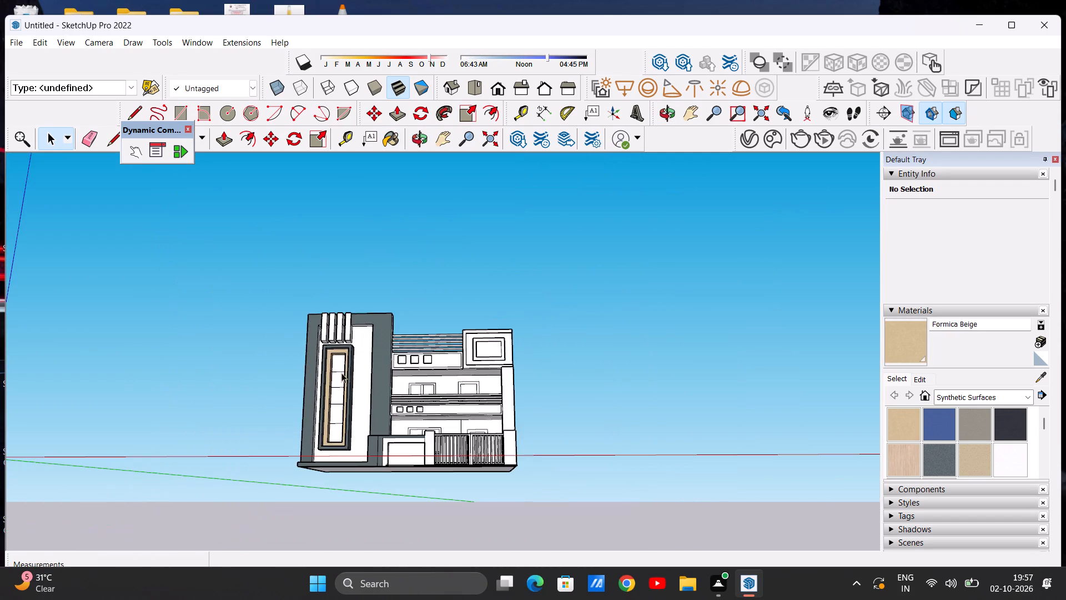
{"action": "middle_click_drag", "start_coordinate": [340, 373], "coordinate": [343, 419]}
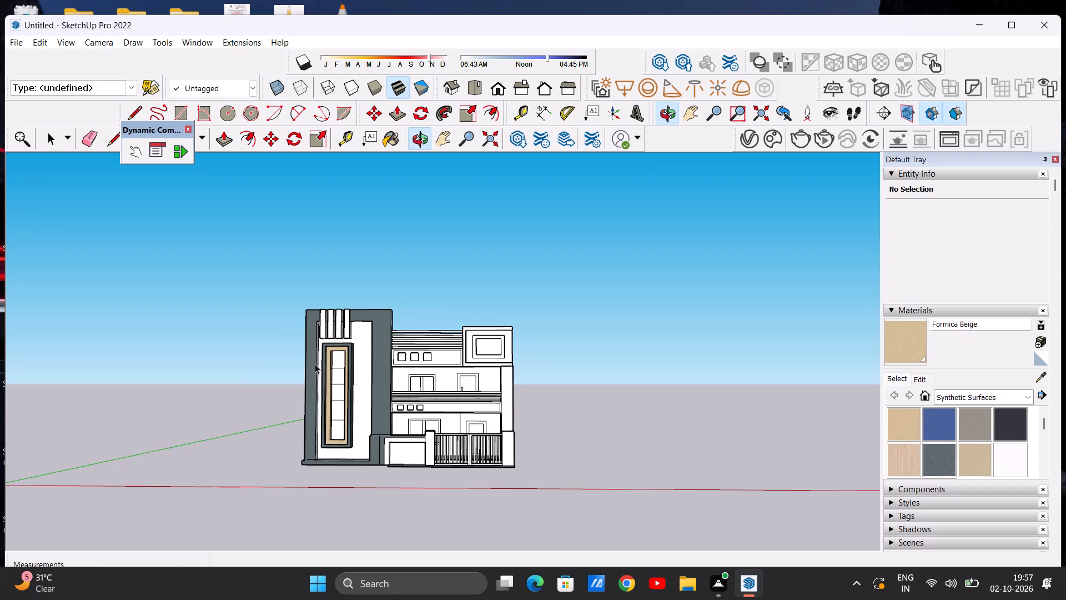
Paint the tower's recessed wall around the tall window in Wood Floor Dark from the Wood materials.
{"action": "scroll", "coordinate": [338, 319], "scroll_direction": "up", "scroll_amount": 5}
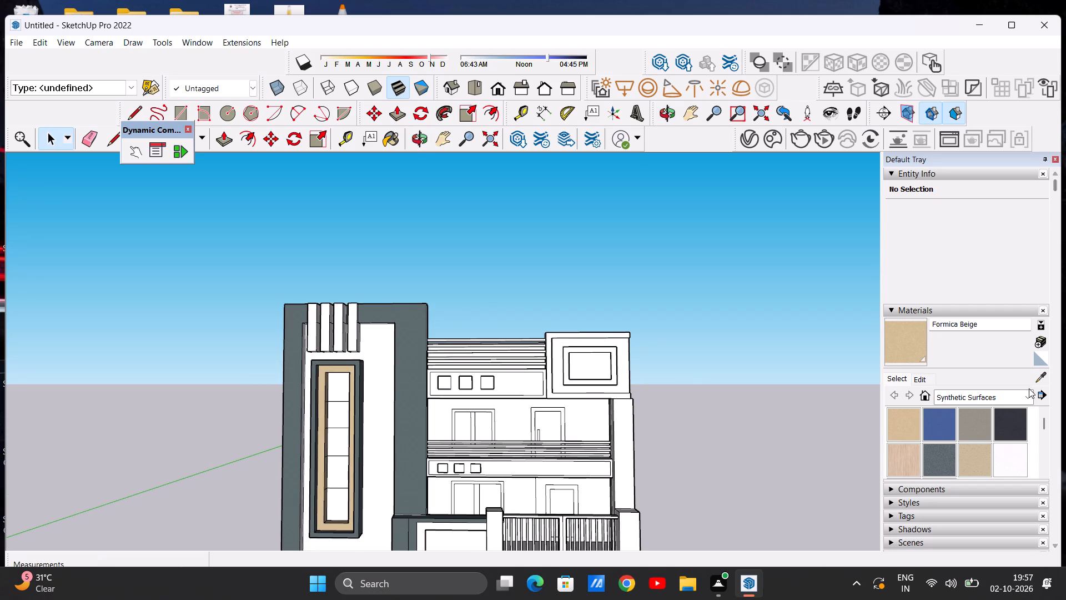
{"action": "left_click", "coordinate": [1024, 402]}
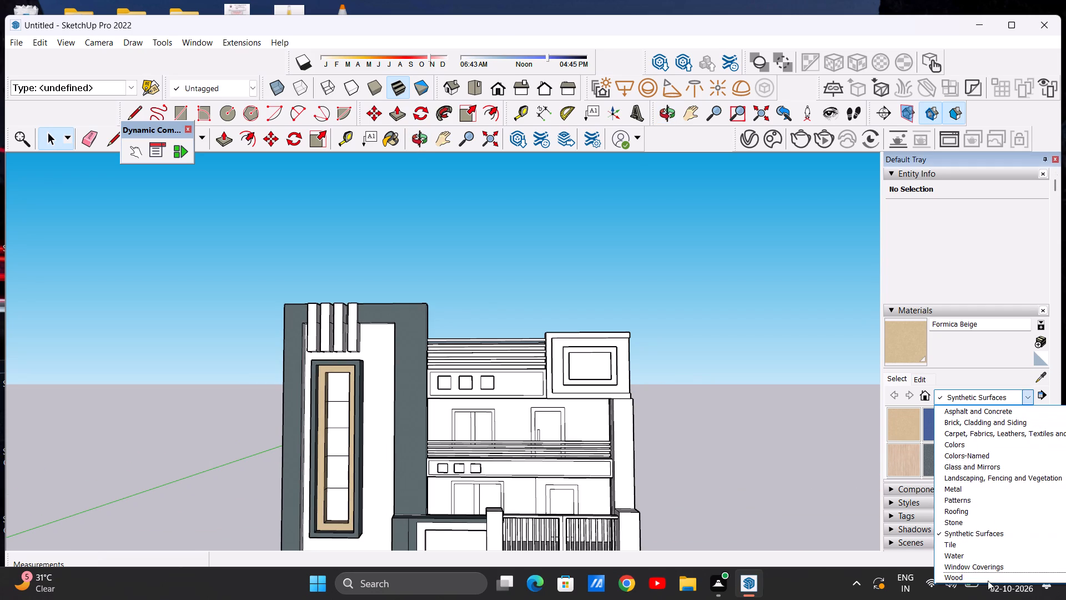
{"action": "left_click", "coordinate": [968, 578]}
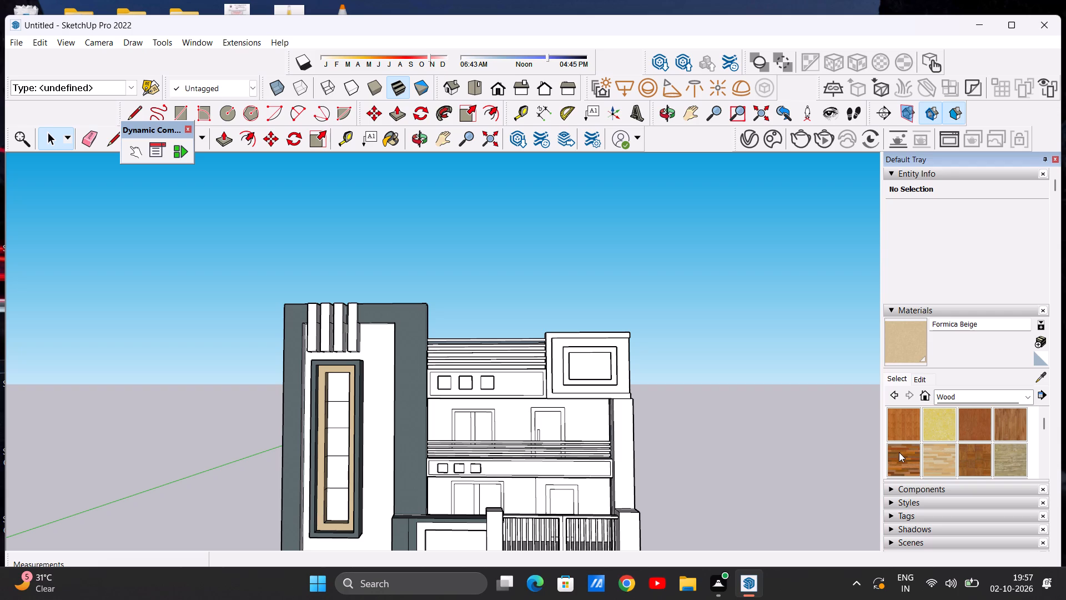
{"action": "left_click", "coordinate": [901, 455]}
{"action": "scroll", "coordinate": [555, 417], "scroll_direction": "down", "scroll_amount": 4}
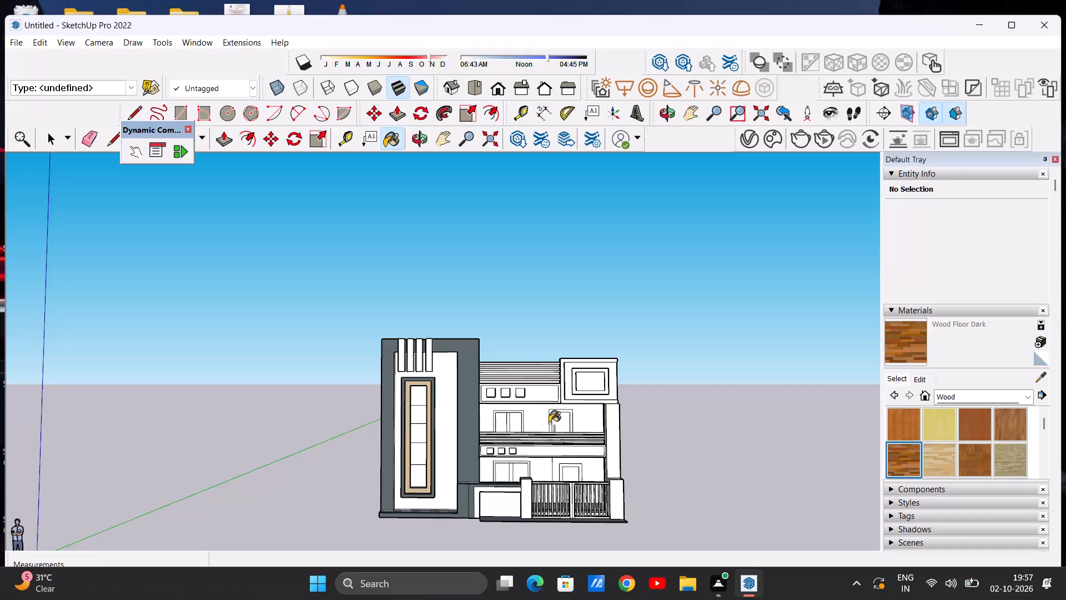
{"action": "middle_click_drag", "start_coordinate": [369, 454], "coordinate": [425, 481]}
{"action": "scroll", "coordinate": [437, 422], "scroll_direction": "up", "scroll_amount": 6}
{"action": "left_click", "coordinate": [442, 417]}
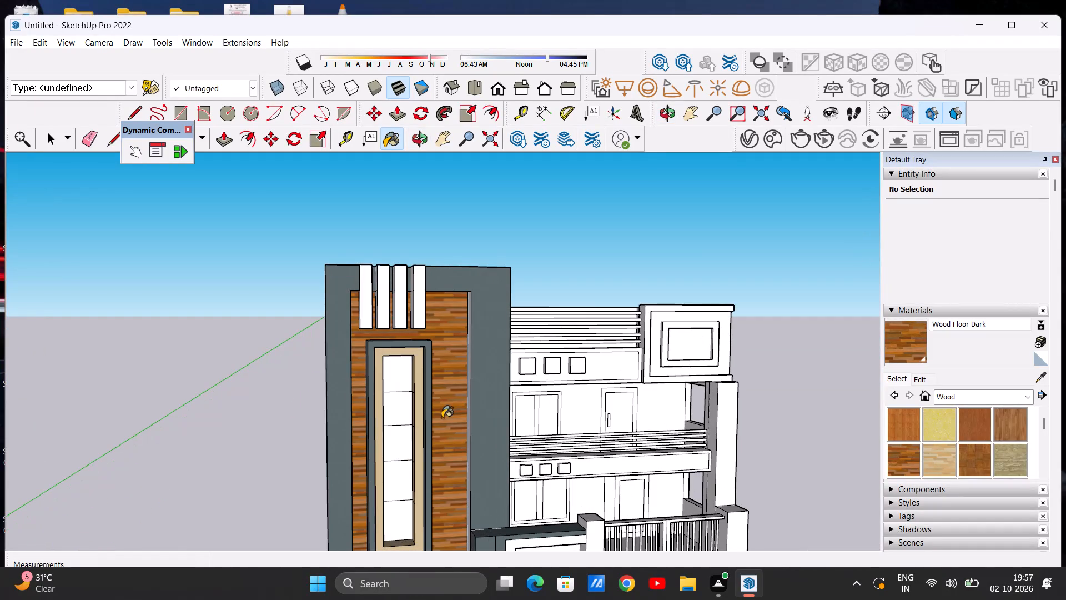
Paint the front faces of the four vertical fins at the tower's top in Wood Cherry Original.
{"action": "scroll", "coordinate": [441, 406], "scroll_direction": "down", "scroll_amount": 5}
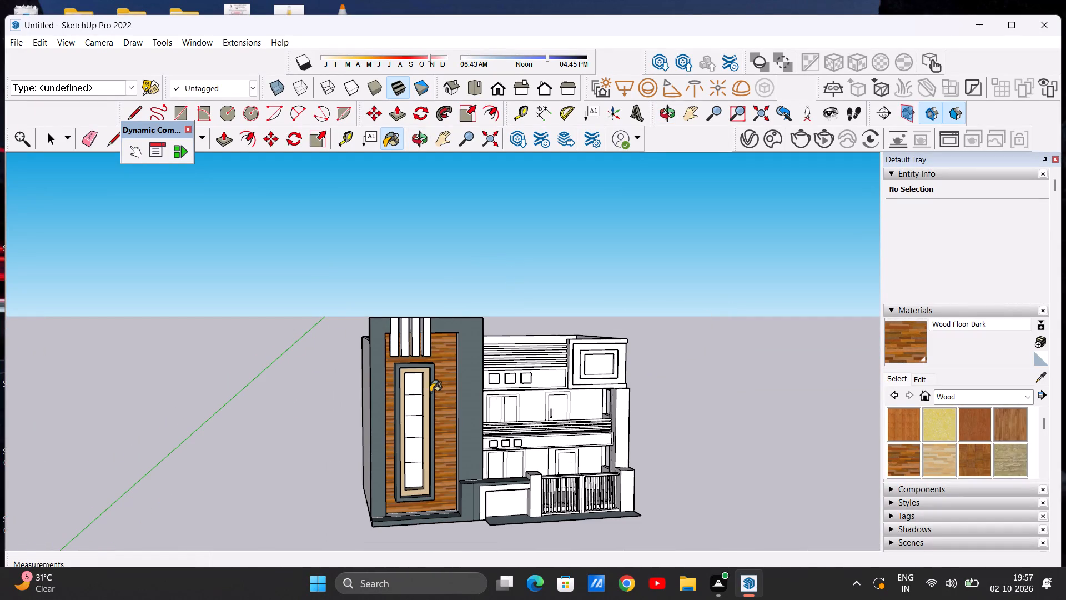
{"action": "scroll", "coordinate": [444, 483], "scroll_direction": "down", "scroll_amount": 3}
{"action": "middle_click_drag", "start_coordinate": [442, 496], "coordinate": [387, 466]}
{"action": "scroll", "coordinate": [490, 461], "scroll_direction": "up", "scroll_amount": 5}
{"action": "scroll", "coordinate": [453, 458], "scroll_direction": "down", "scroll_amount": 2}
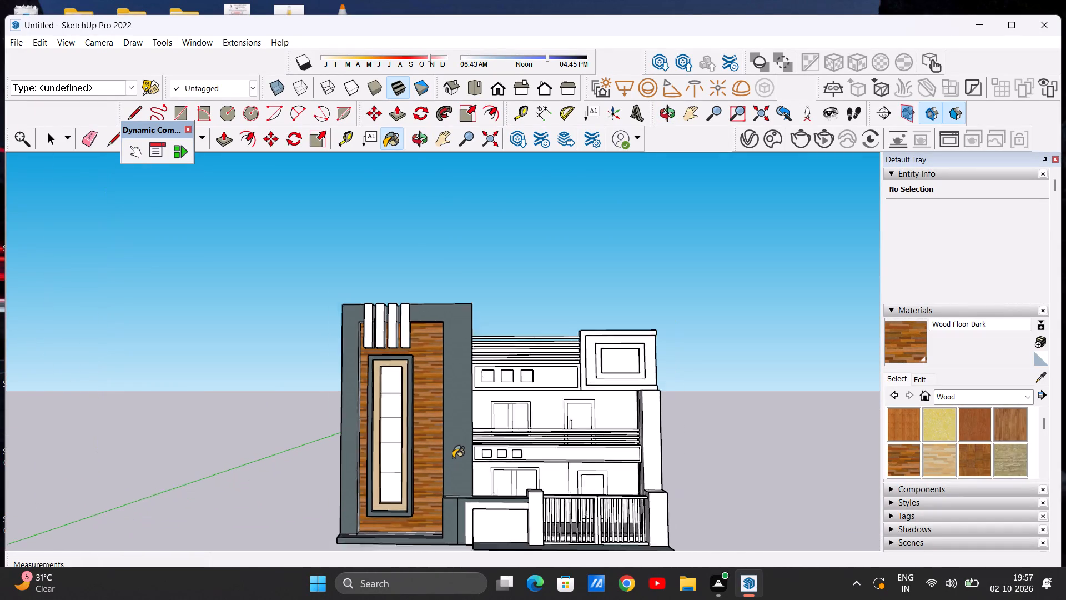
{"action": "scroll", "coordinate": [453, 458], "scroll_direction": "down", "scroll_amount": 2}
{"action": "scroll", "coordinate": [405, 358], "scroll_direction": "up", "scroll_amount": 6}
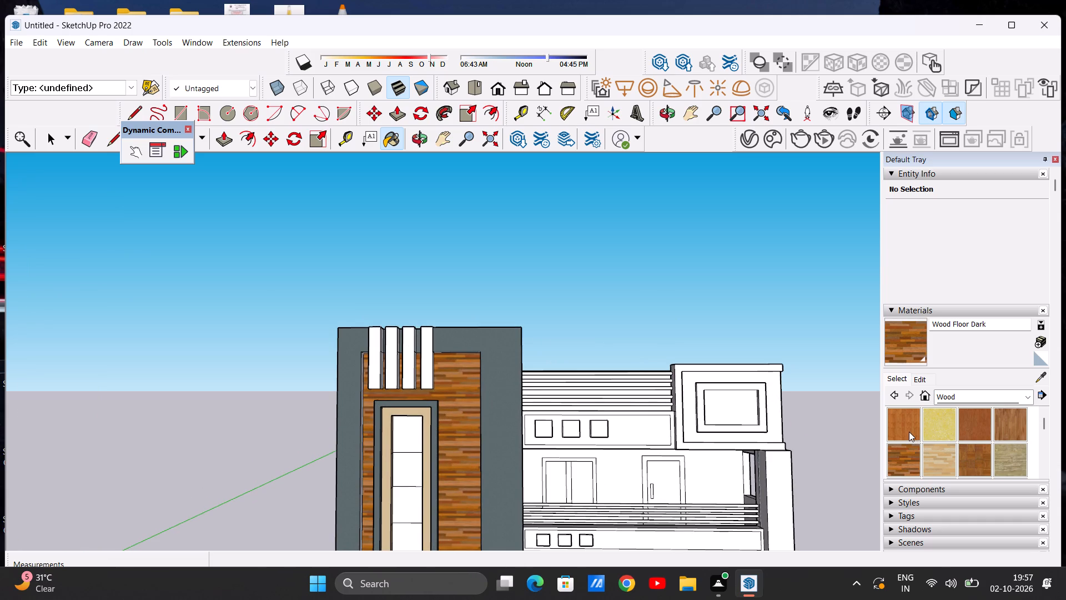
{"action": "left_click", "coordinate": [906, 426]}
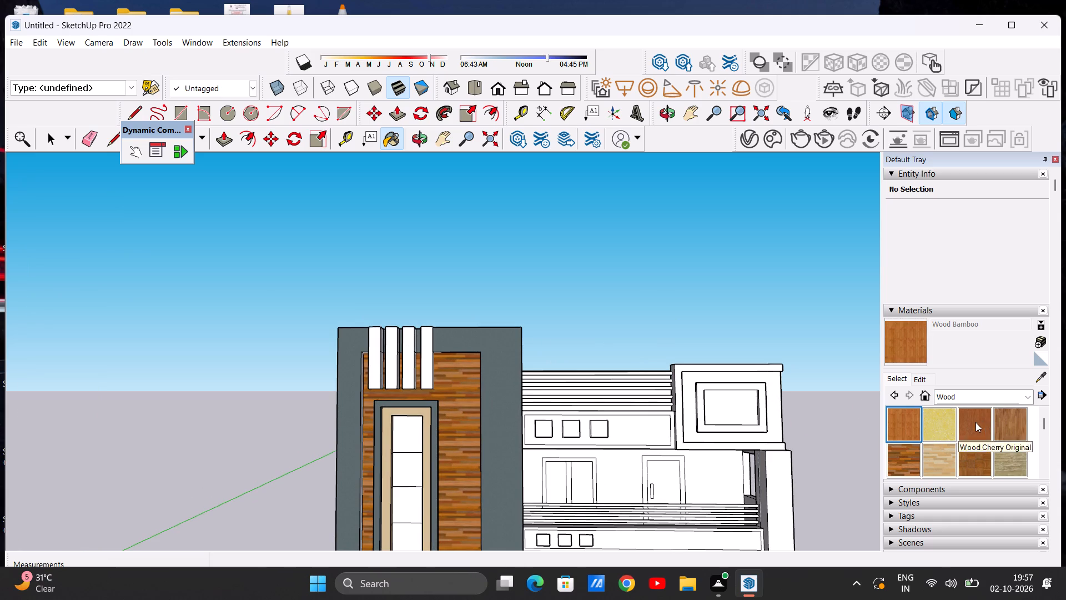
{"action": "left_click", "coordinate": [976, 422]}
{"action": "scroll", "coordinate": [391, 359], "scroll_direction": "up", "scroll_amount": 6}
{"action": "left_click", "coordinate": [365, 362]}
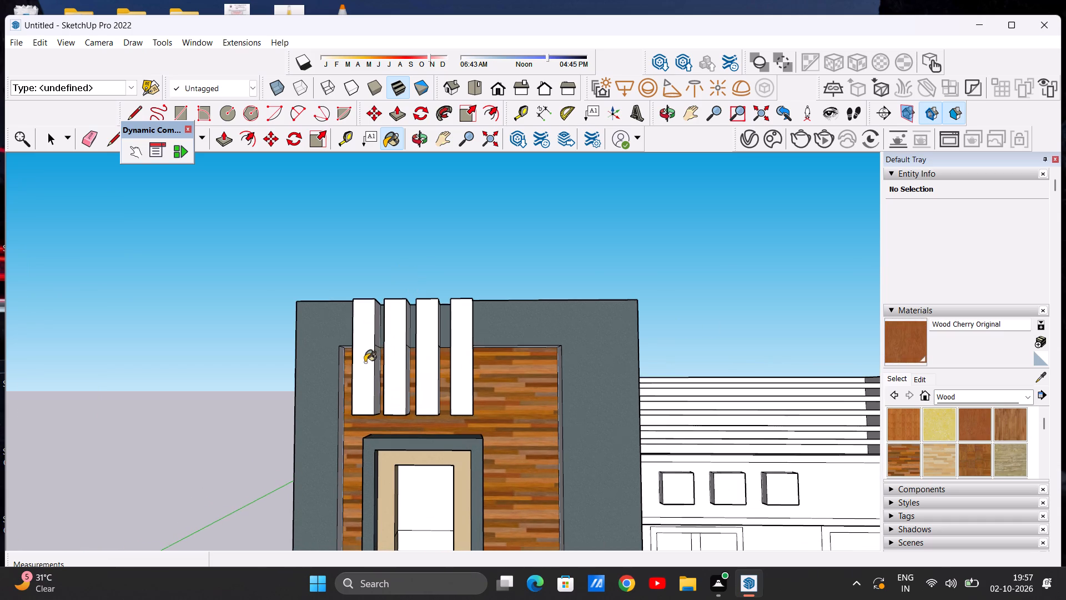
{"action": "left_click", "coordinate": [399, 365]}
{"action": "left_click", "coordinate": [425, 367]}
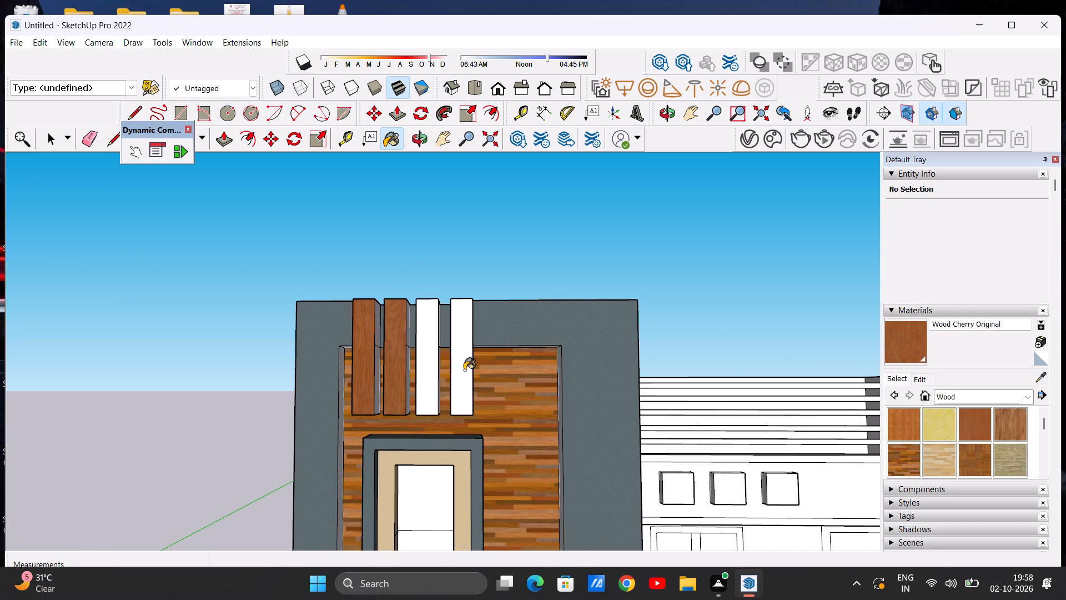
{"action": "left_click", "coordinate": [464, 370]}
Paint the side faces of the four vertical fins facing the tower's outer edge in Wood Cherry Original.
{"action": "scroll", "coordinate": [457, 344], "scroll_direction": "down", "scroll_amount": 4}
{"action": "middle_click_drag", "start_coordinate": [386, 339], "coordinate": [569, 360]}
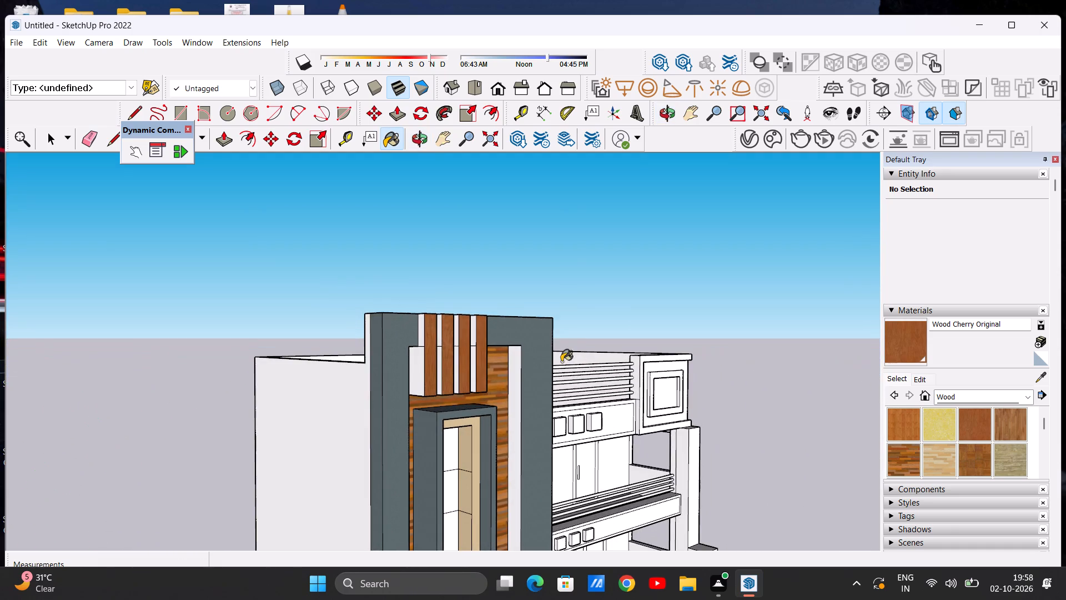
{"action": "scroll", "coordinate": [461, 365], "scroll_direction": "up", "scroll_amount": 6}
{"action": "left_click", "coordinate": [385, 367]}
{"action": "left_click", "coordinate": [384, 316]}
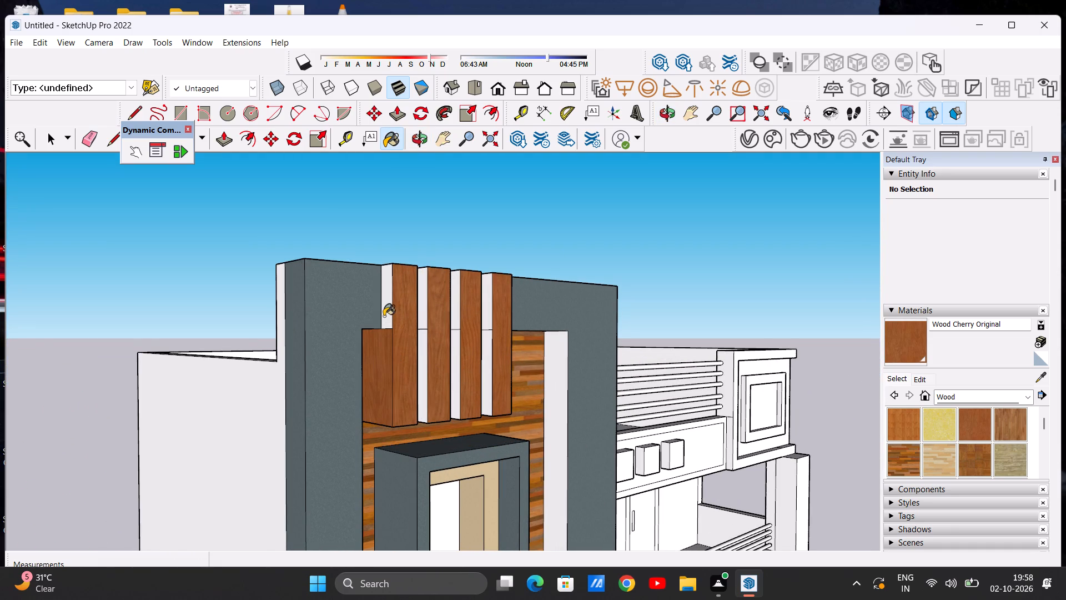
{"action": "left_click", "coordinate": [421, 315]}
{"action": "left_click", "coordinate": [421, 351]}
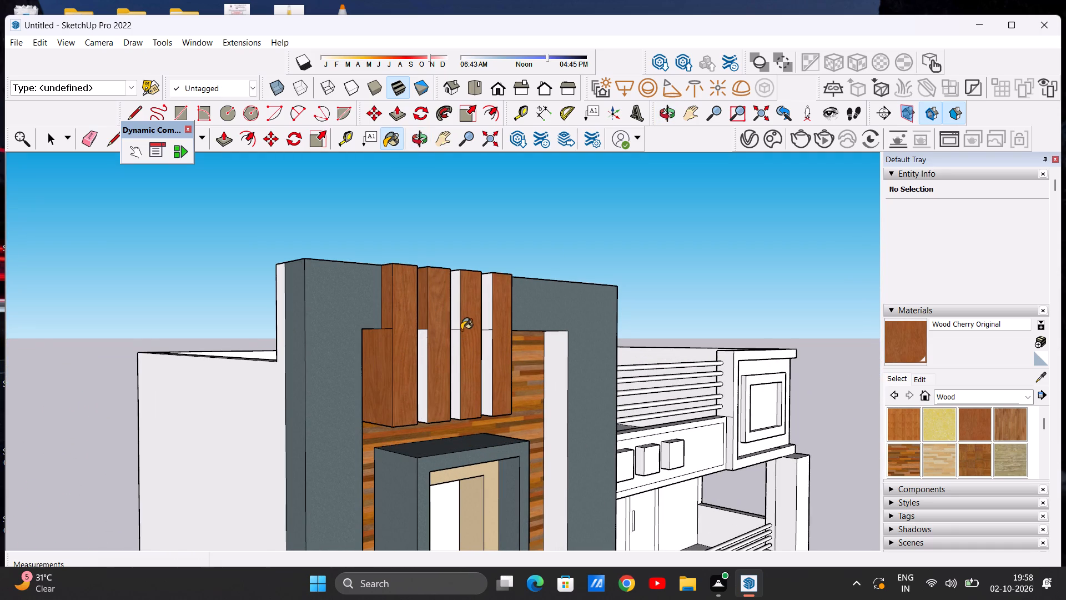
{"action": "left_click", "coordinate": [456, 320]}
{"action": "left_click", "coordinate": [454, 349]}
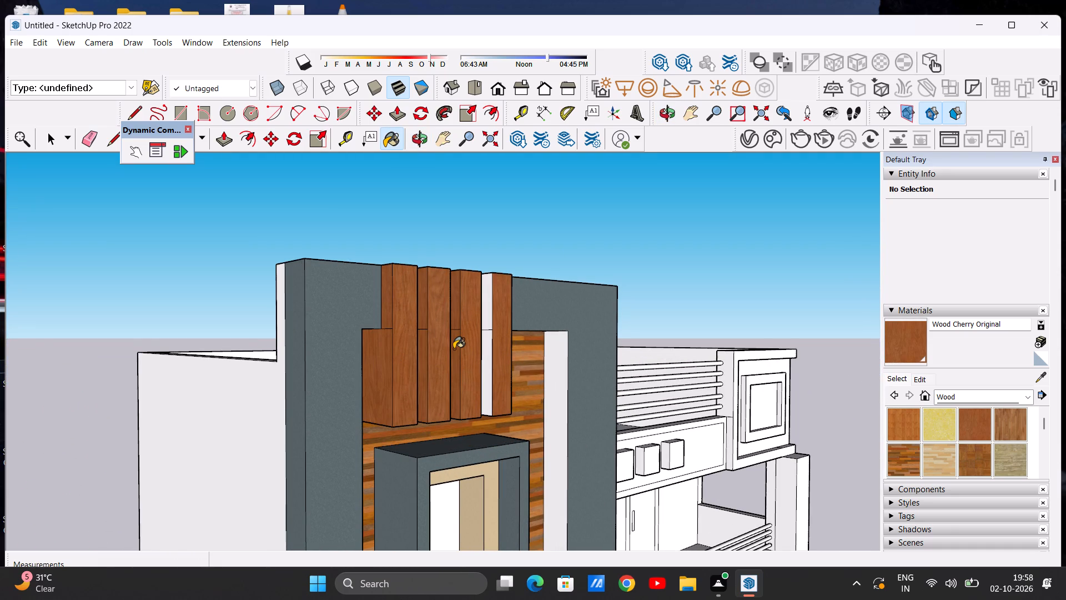
{"action": "left_click", "coordinate": [490, 315]}
{"action": "left_click", "coordinate": [488, 357]}
Paint the opposite side faces of the four fins, those facing the balconies, in Wood Cherry Original.
{"action": "scroll", "coordinate": [435, 321], "scroll_direction": "down", "scroll_amount": 5}
{"action": "middle_click_drag", "start_coordinate": [466, 326], "coordinate": [386, 329]}
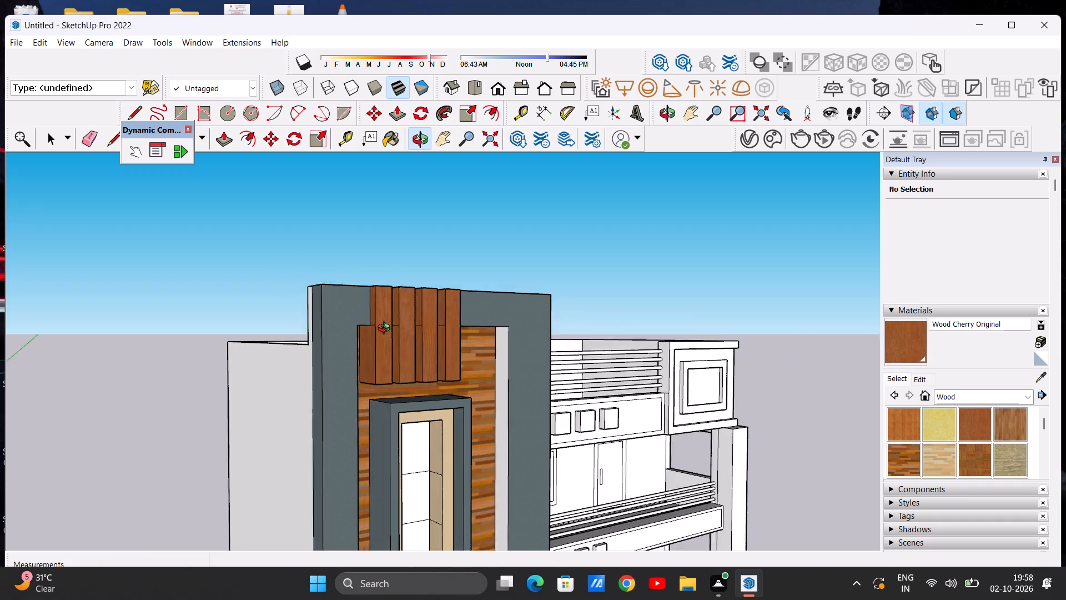
{"action": "middle_click_drag", "start_coordinate": [386, 329], "coordinate": [204, 358]}
{"action": "scroll", "coordinate": [310, 353], "scroll_direction": "up", "scroll_amount": 5}
{"action": "left_click", "coordinate": [321, 362]}
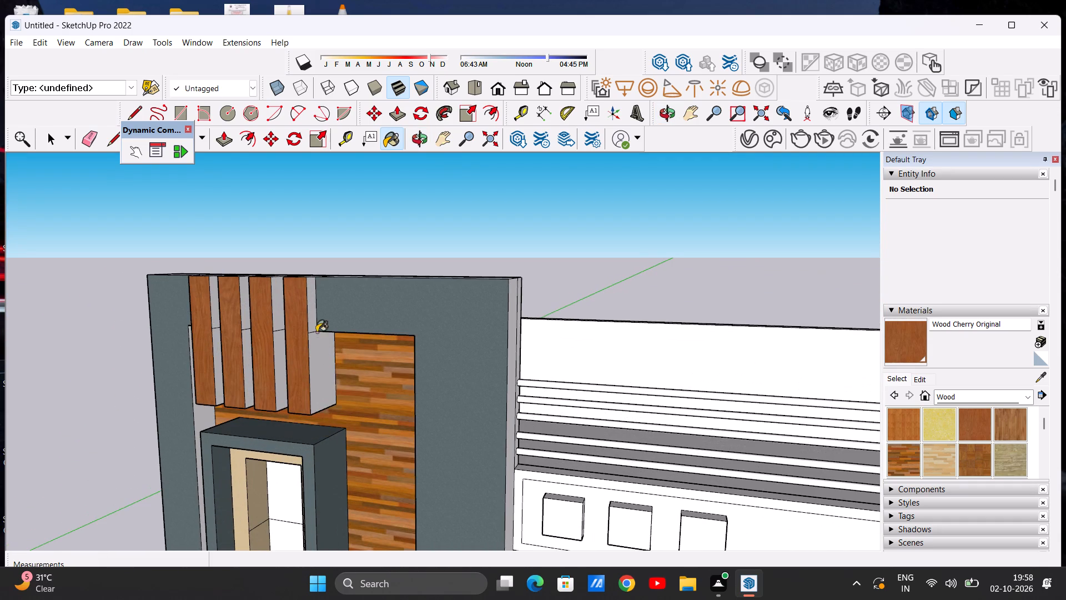
{"action": "left_click", "coordinate": [313, 317]}
{"action": "left_click", "coordinate": [277, 314]}
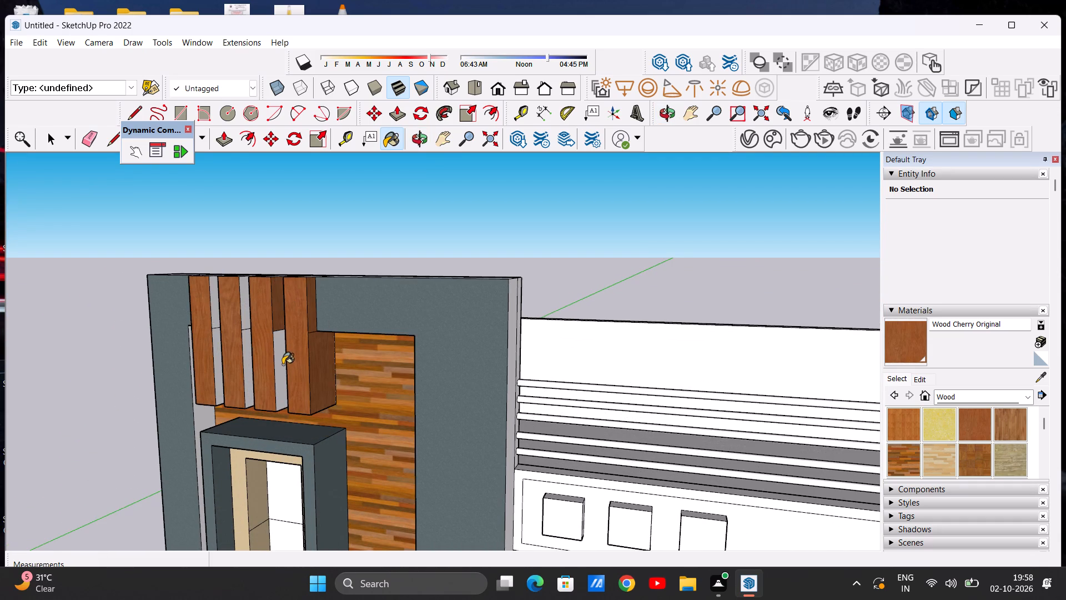
{"action": "left_click", "coordinate": [283, 364]}
{"action": "scroll", "coordinate": [442, 336], "scroll_direction": "down", "scroll_amount": 4}
{"action": "scroll", "coordinate": [303, 358], "scroll_direction": "up", "scroll_amount": 7}
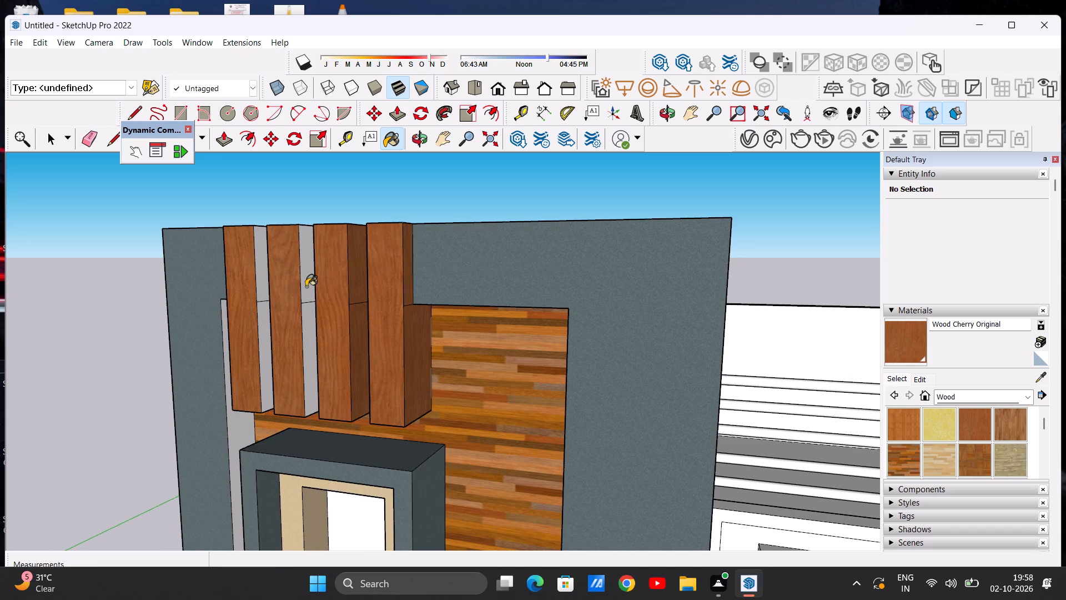
{"action": "left_click", "coordinate": [306, 287]}
{"action": "left_click", "coordinate": [306, 331]}
{"action": "left_click", "coordinate": [264, 330]}
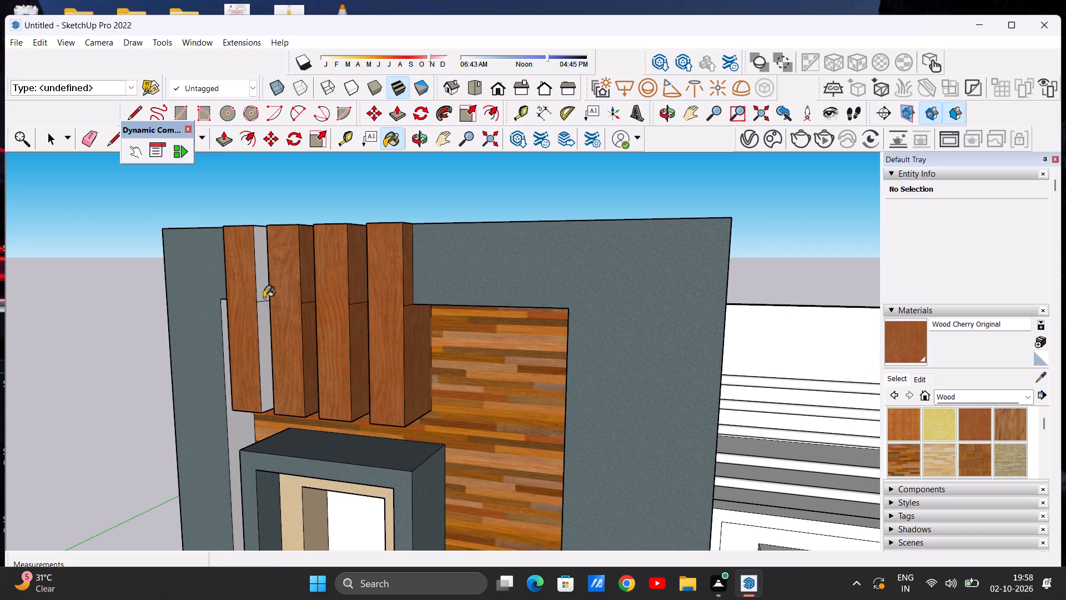
{"action": "left_click", "coordinate": [263, 292]}
Paint the top faces of the four vertical fins in Wood Cherry Original.
{"action": "scroll", "coordinate": [355, 356], "scroll_direction": "down", "scroll_amount": 12}
{"action": "middle_click_drag", "start_coordinate": [326, 317], "coordinate": [388, 427]}
{"action": "scroll", "coordinate": [333, 304], "scroll_direction": "up", "scroll_amount": 11}
{"action": "left_click", "coordinate": [308, 323]}
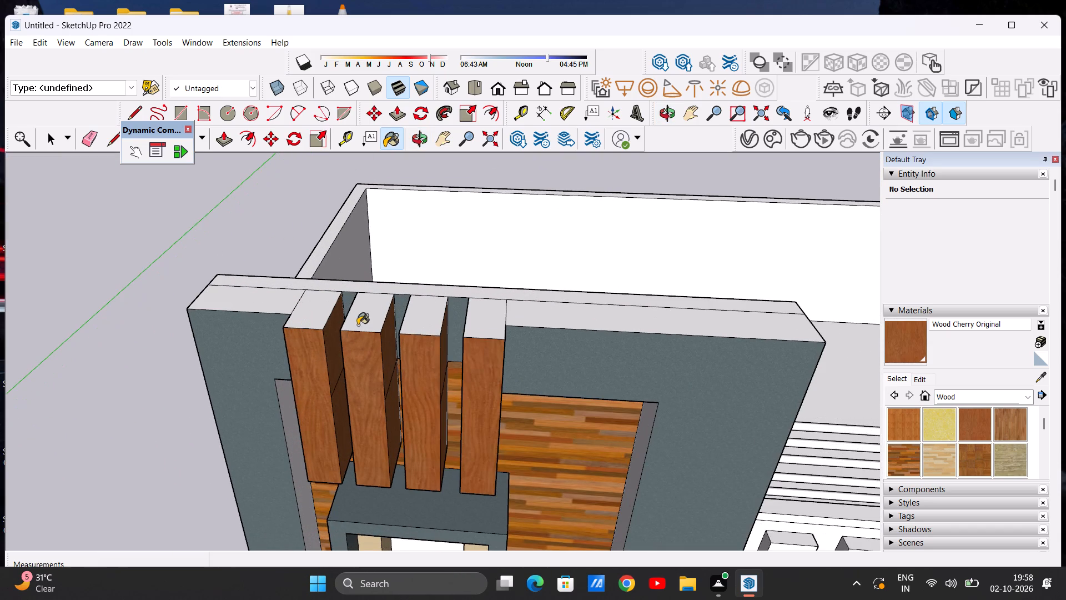
{"action": "left_click", "coordinate": [358, 325]}
{"action": "left_click", "coordinate": [416, 328]}
{"action": "left_click", "coordinate": [481, 329]}
Paint the undersides of the four vertical fins above the tall window in Wood Cherry Original.
{"action": "scroll", "coordinate": [421, 309], "scroll_direction": "down", "scroll_amount": 11}
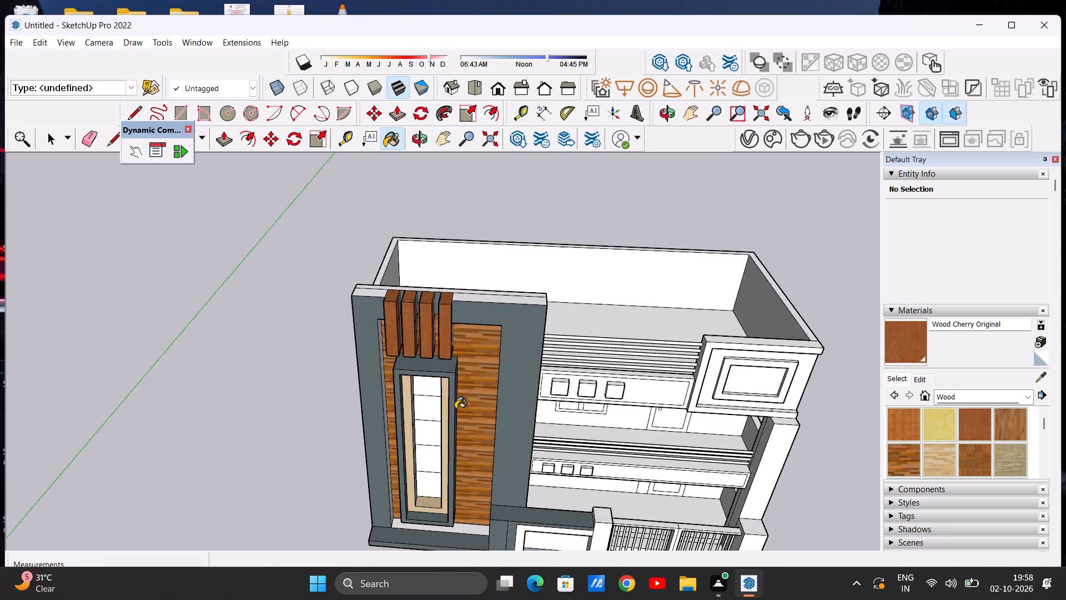
{"action": "middle_click_drag", "start_coordinate": [455, 409], "coordinate": [419, 174]}
{"action": "scroll", "coordinate": [439, 316], "scroll_direction": "up", "scroll_amount": 13}
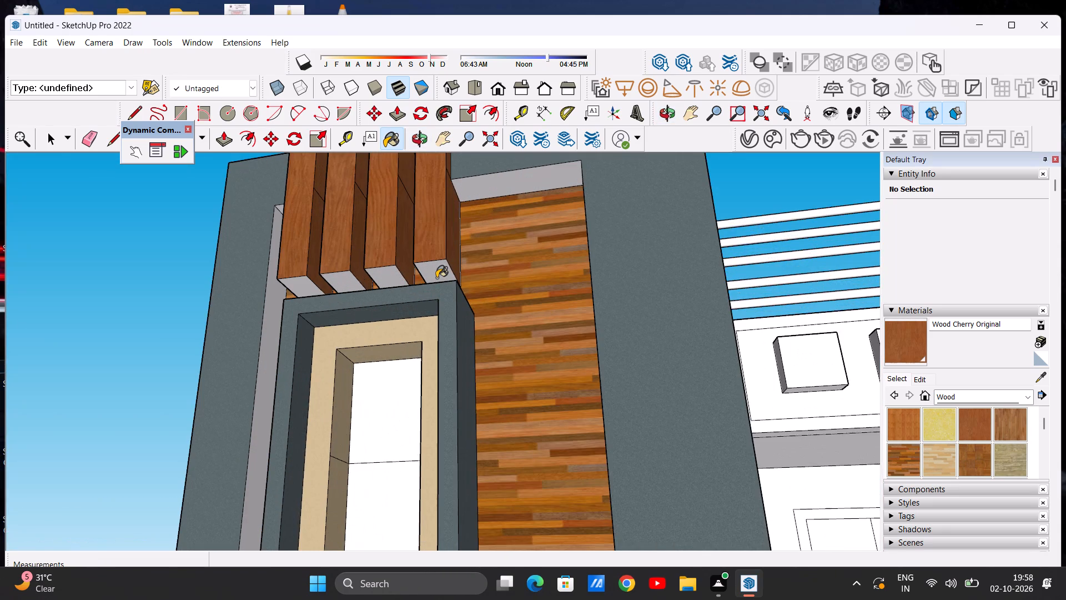
{"action": "left_click", "coordinate": [436, 278]}
{"action": "left_click", "coordinate": [385, 280]}
{"action": "left_click", "coordinate": [329, 284]}
{"action": "left_click", "coordinate": [283, 287]}
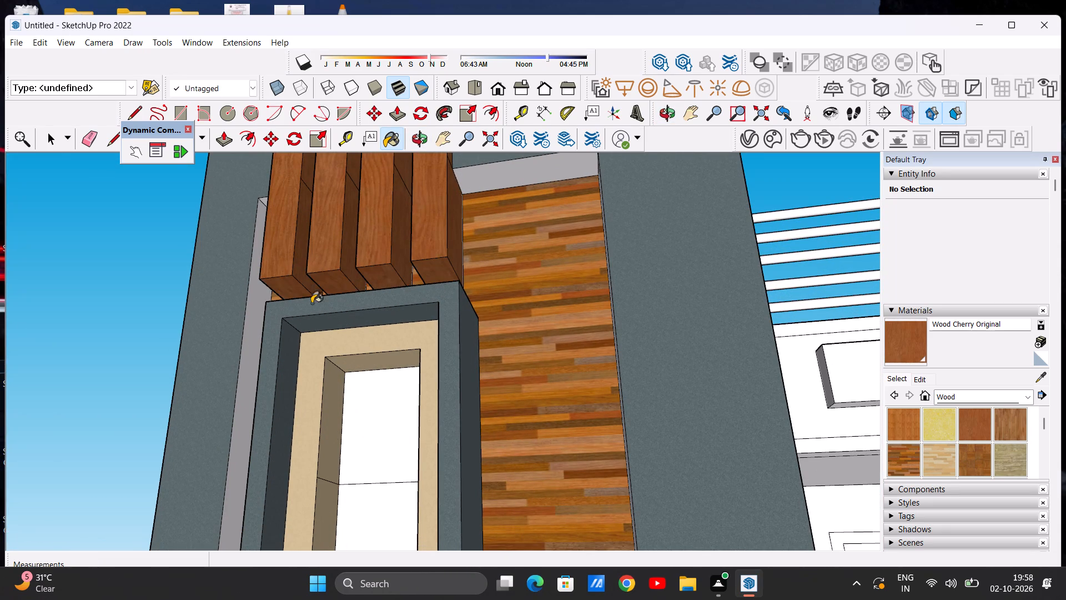
Paint the tower recess's side reveal farthest from the balconies in Formica Speckled Grey from the Synthetic Surfaces materials.
{"action": "scroll", "coordinate": [488, 366], "scroll_direction": "down", "scroll_amount": 11}
{"action": "middle_click_drag", "start_coordinate": [430, 356], "coordinate": [351, 414]}
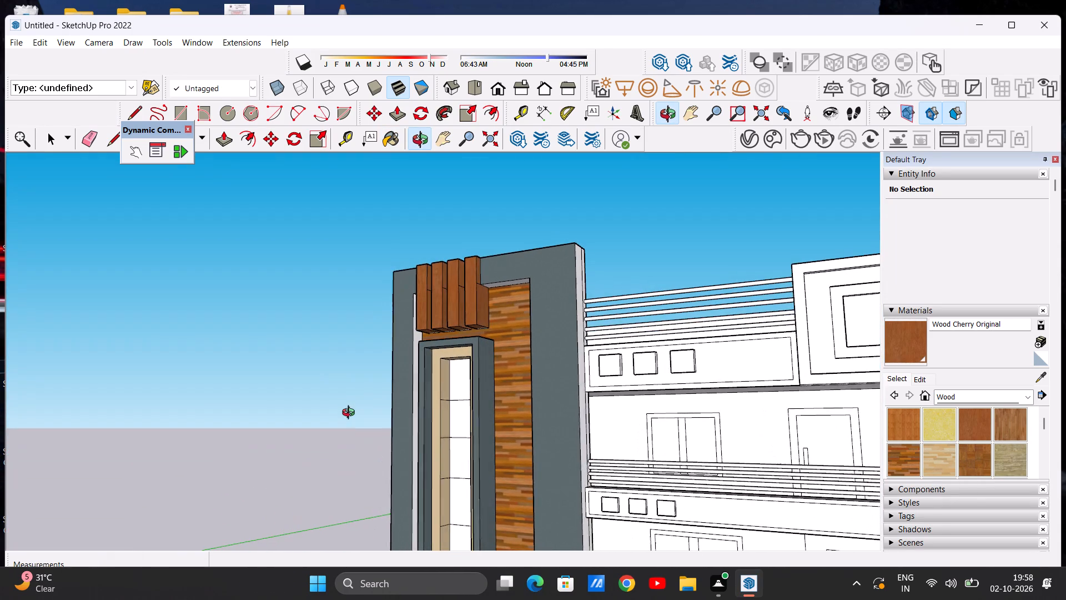
{"action": "middle_click_drag", "start_coordinate": [351, 414], "coordinate": [350, 414]}
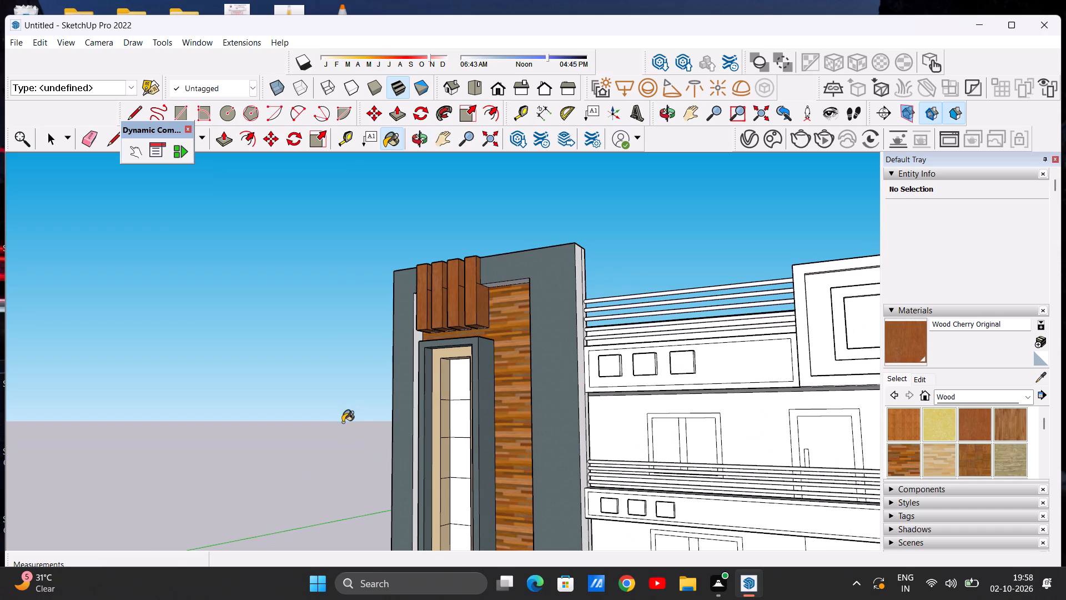
{"action": "key", "text": "space"}
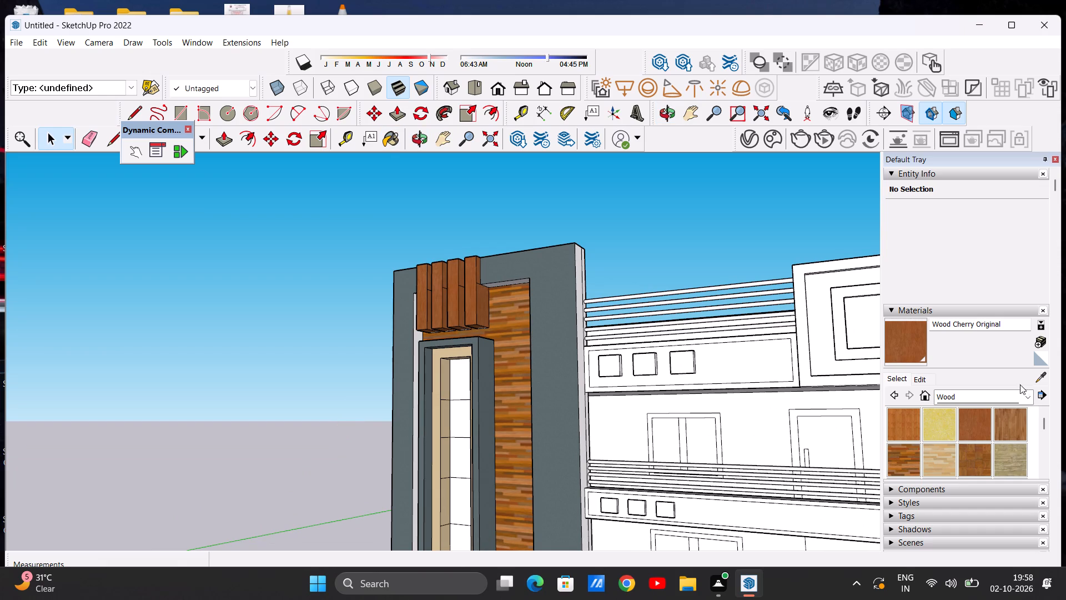
{"action": "left_click", "coordinate": [1030, 398]}
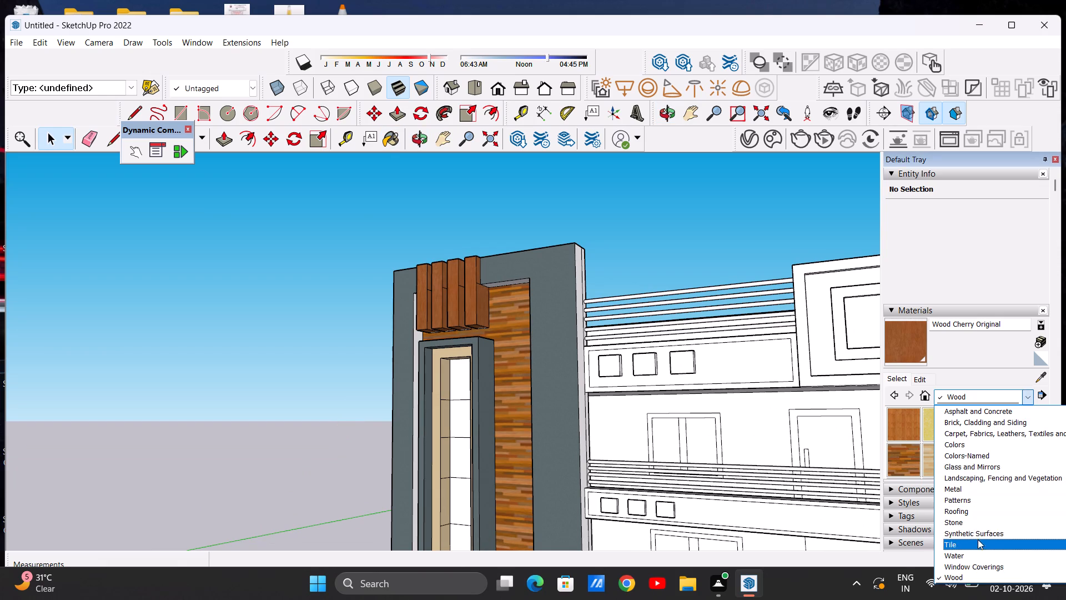
{"action": "left_click", "coordinate": [976, 530]}
{"action": "left_click", "coordinate": [939, 448]}
{"action": "scroll", "coordinate": [538, 331], "scroll_direction": "down", "scroll_amount": 3}
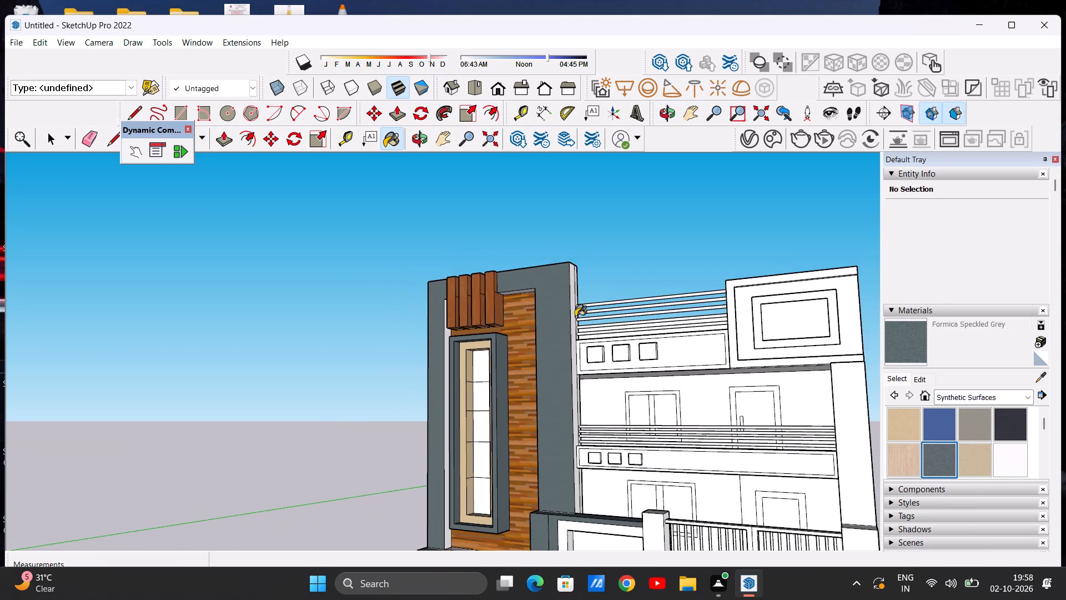
{"action": "middle_click_drag", "start_coordinate": [435, 366], "coordinate": [372, 395]}
{"action": "scroll", "coordinate": [461, 335], "scroll_direction": "up", "scroll_amount": 10}
{"action": "left_click", "coordinate": [481, 318]}
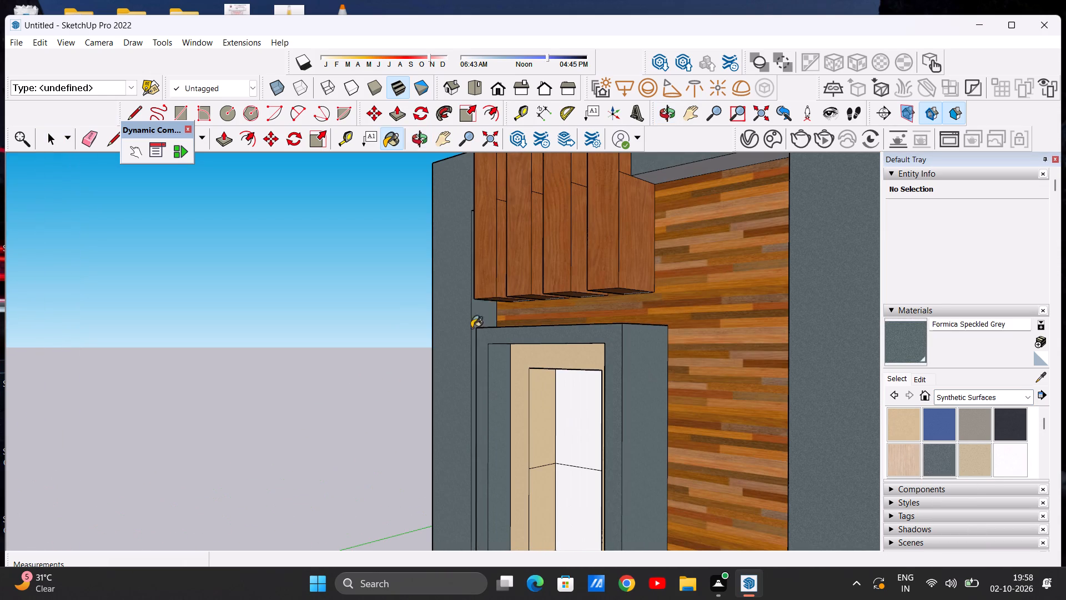
Paint the tower frame's outer side face beside the balconies in Formica Speckled Grey.
{"action": "scroll", "coordinate": [466, 361], "scroll_direction": "down", "scroll_amount": 13}
{"action": "middle_click_drag", "start_coordinate": [471, 368], "coordinate": [675, 387]}
{"action": "middle_click_drag", "start_coordinate": [673, 387], "coordinate": [513, 387]}
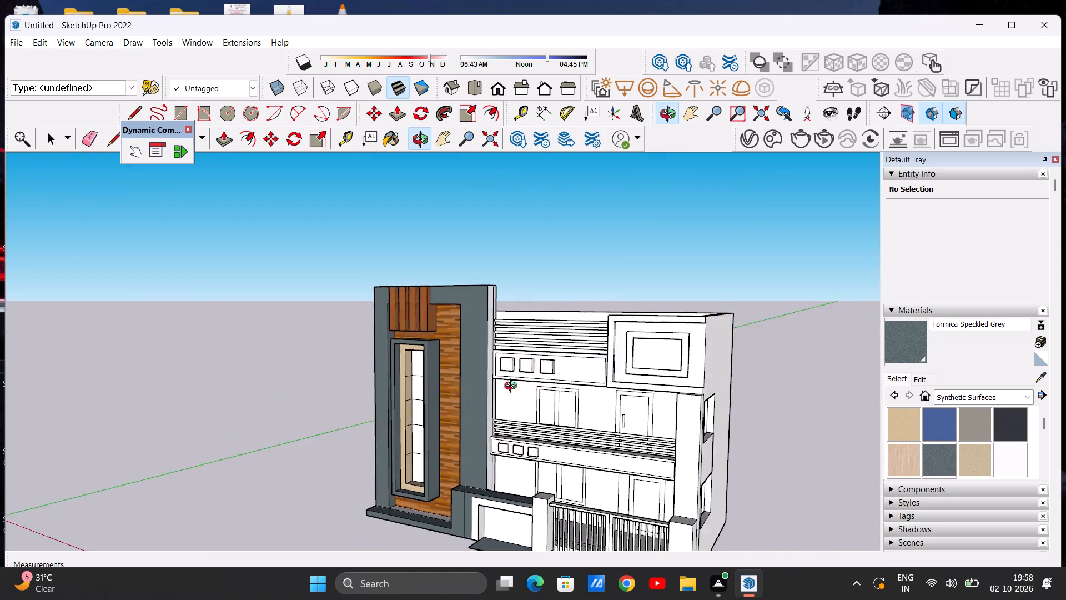
{"action": "middle_click_drag", "start_coordinate": [513, 387], "coordinate": [421, 387]}
{"action": "scroll", "coordinate": [469, 373], "scroll_direction": "up", "scroll_amount": 4}
{"action": "left_click", "coordinate": [470, 373]}
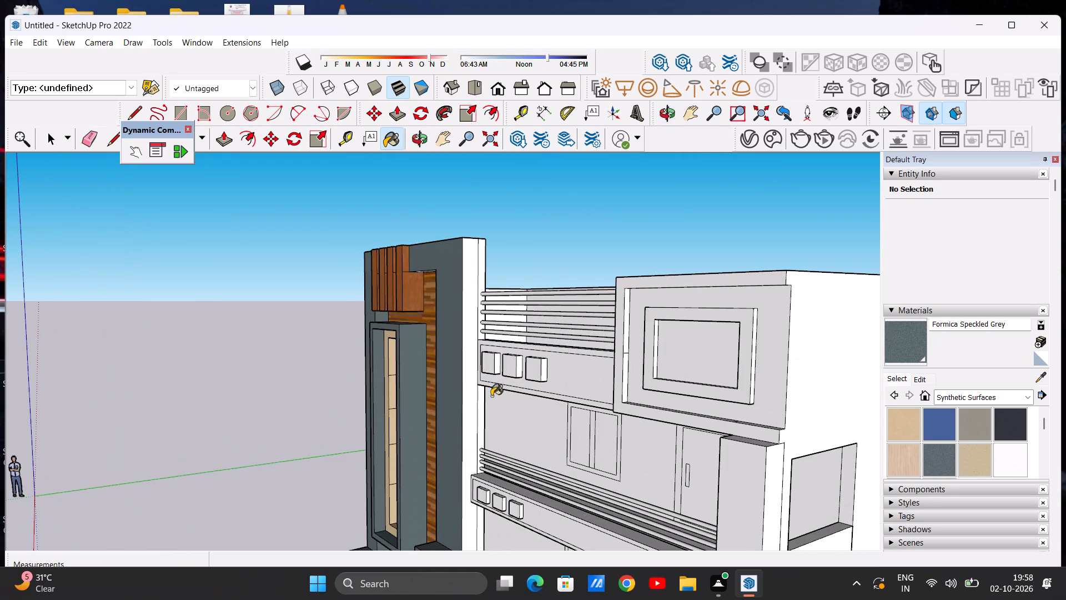
Paint the tower recess's side reveal nearest the balconies in Formica Speckled Grey.
{"action": "scroll", "coordinate": [492, 401], "scroll_direction": "down", "scroll_amount": 10}
{"action": "middle_click_drag", "start_coordinate": [449, 406], "coordinate": [723, 392]}
{"action": "middle_click_drag", "start_coordinate": [361, 410], "coordinate": [481, 413]}
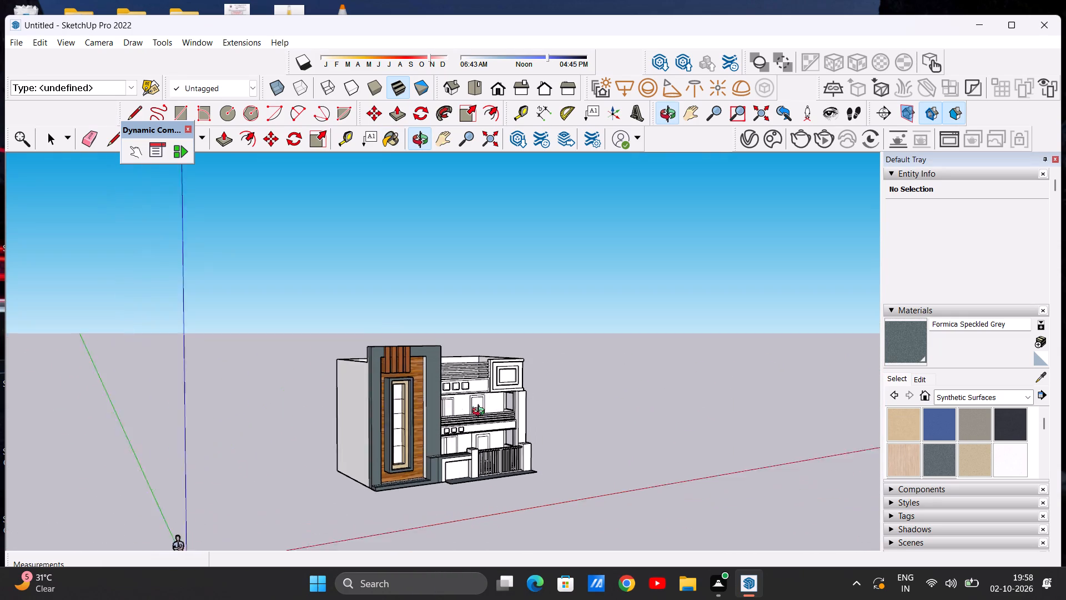
{"action": "middle_click_drag", "start_coordinate": [481, 413], "coordinate": [523, 416]}
{"action": "scroll", "coordinate": [435, 406], "scroll_direction": "up", "scroll_amount": 9}
{"action": "left_click", "coordinate": [423, 401]}
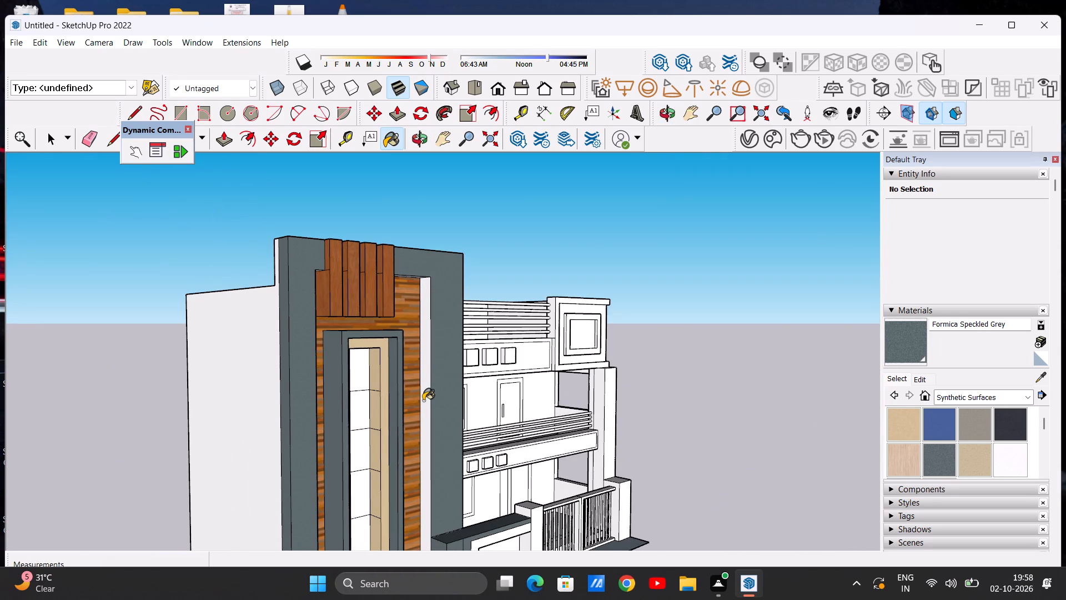
{"action": "key", "text": "space"}
Review the whole front elevation and the upper balcony's front from several distances.
{"action": "scroll", "coordinate": [389, 402], "scroll_direction": "down", "scroll_amount": 14}
{"action": "middle_click_drag", "start_coordinate": [436, 407], "coordinate": [295, 391]}
{"action": "scroll", "coordinate": [394, 389], "scroll_direction": "up", "scroll_amount": 8}
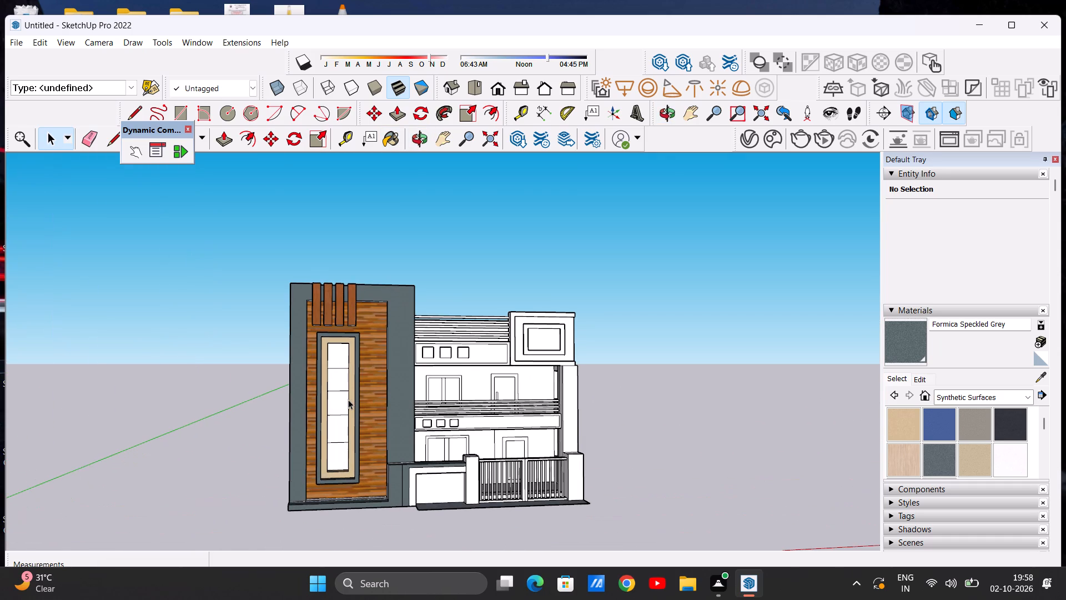
{"action": "scroll", "coordinate": [348, 399], "scroll_direction": "down", "scroll_amount": 1}
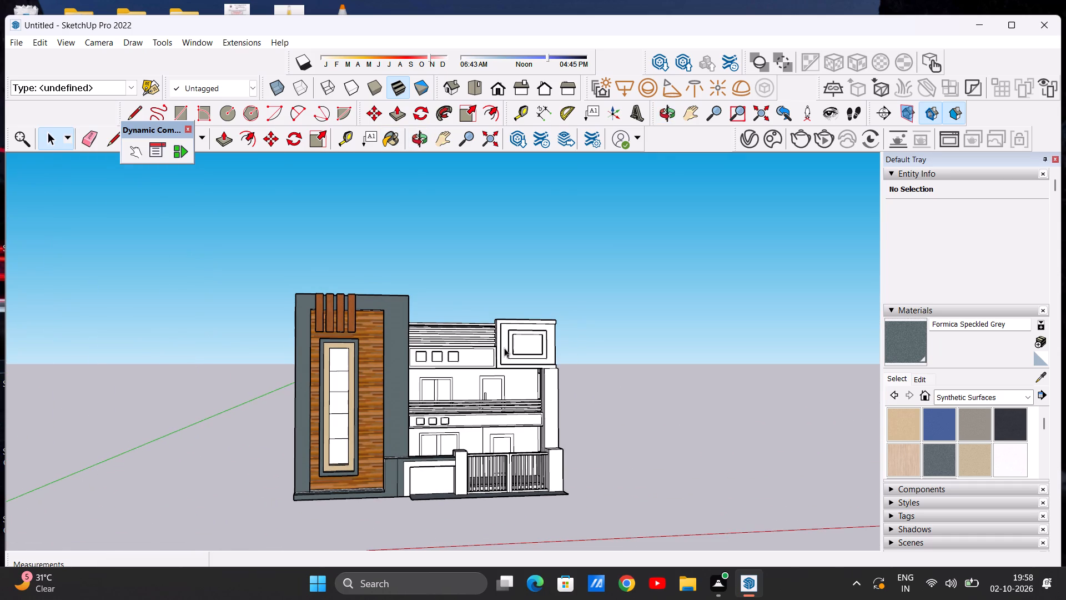
{"action": "scroll", "coordinate": [477, 356], "scroll_direction": "up", "scroll_amount": 4}
{"action": "scroll", "coordinate": [476, 356], "scroll_direction": "down", "scroll_amount": 1}
{"action": "scroll", "coordinate": [476, 356], "scroll_direction": "up", "scroll_amount": 1}
{"action": "scroll", "coordinate": [478, 356], "scroll_direction": "down", "scroll_amount": 3}
{"action": "scroll", "coordinate": [470, 362], "scroll_direction": "up", "scroll_amount": 1}
{"action": "scroll", "coordinate": [470, 362], "scroll_direction": "down", "scroll_amount": 1}
{"action": "scroll", "coordinate": [470, 362], "scroll_direction": "up", "scroll_amount": 7}
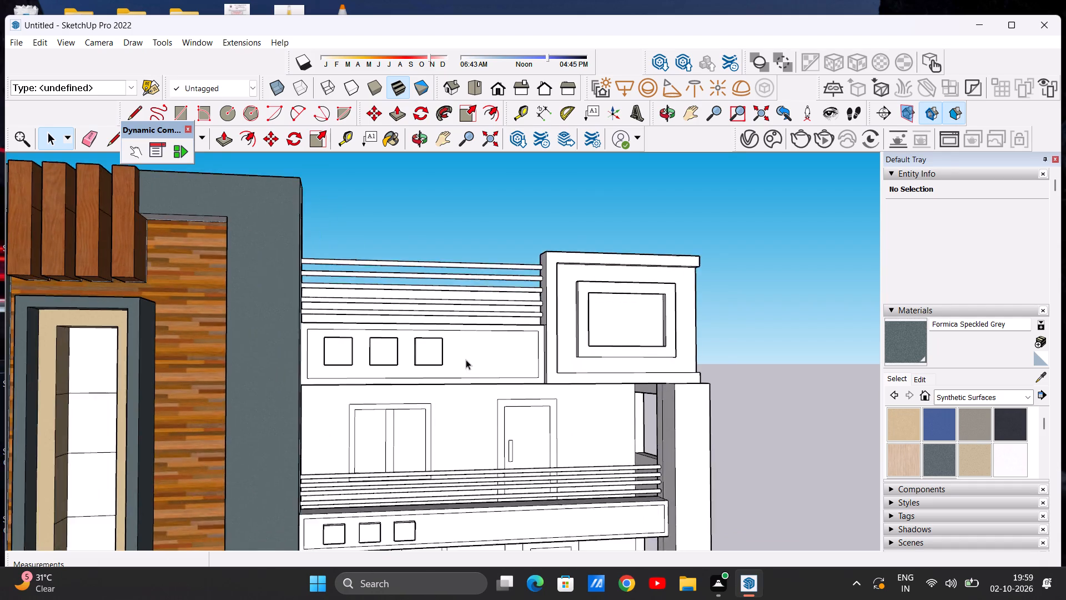
{"action": "scroll", "coordinate": [466, 359], "scroll_direction": "up", "scroll_amount": 3}
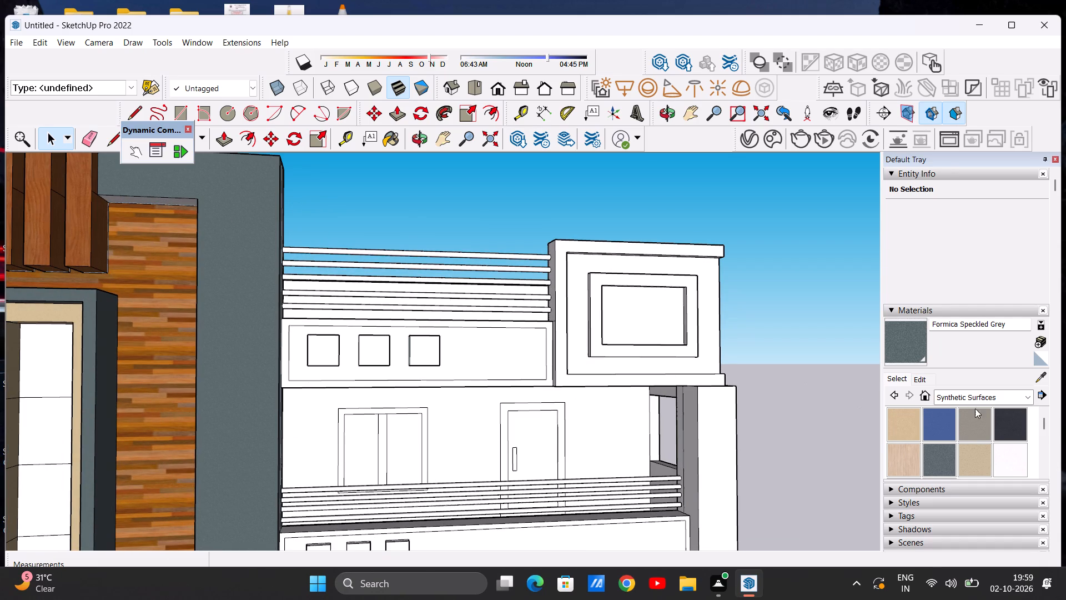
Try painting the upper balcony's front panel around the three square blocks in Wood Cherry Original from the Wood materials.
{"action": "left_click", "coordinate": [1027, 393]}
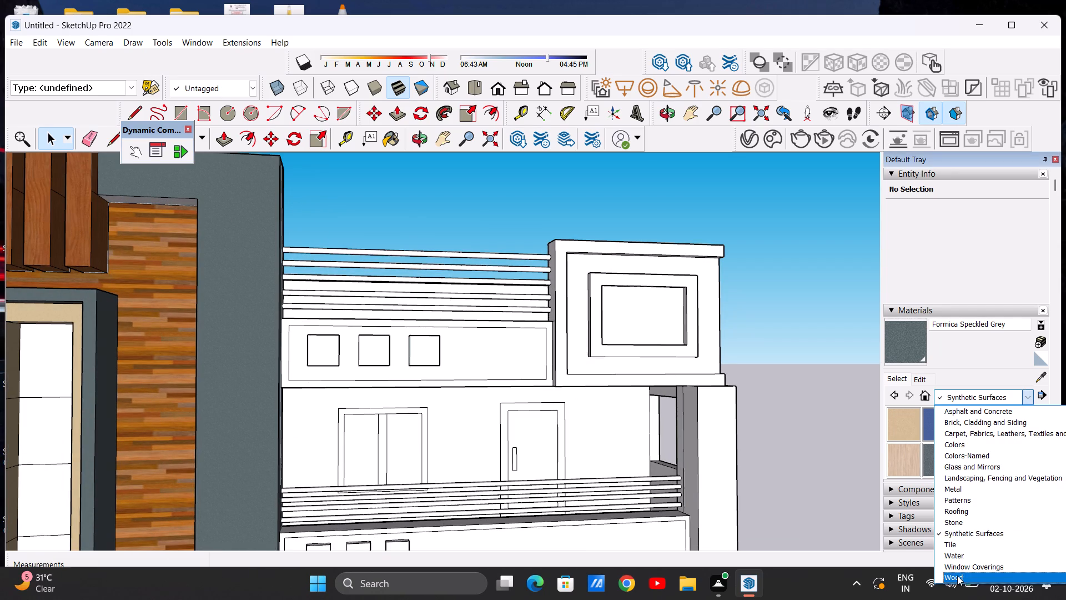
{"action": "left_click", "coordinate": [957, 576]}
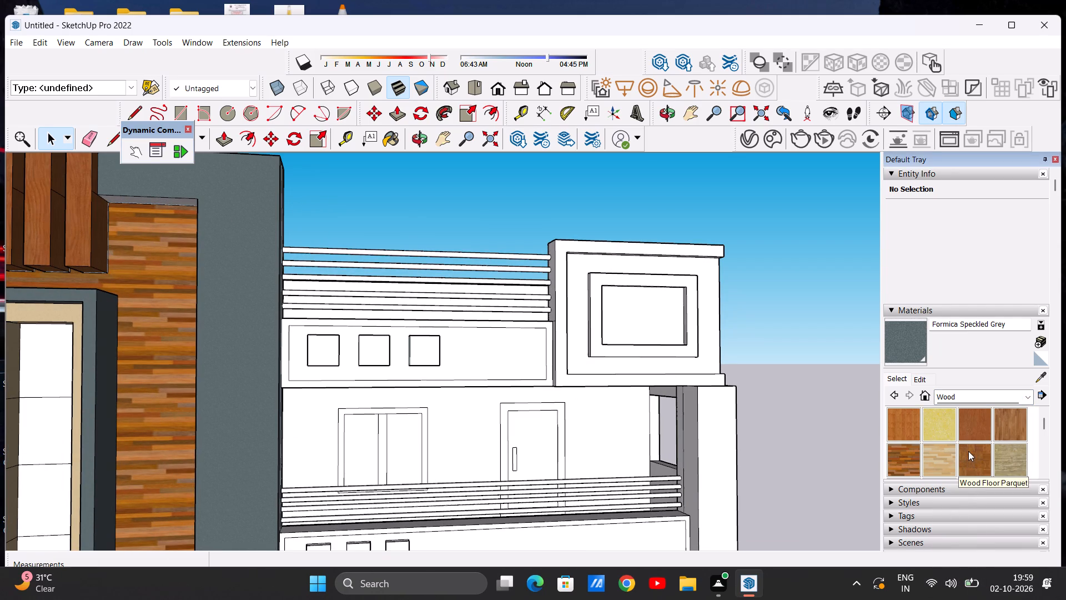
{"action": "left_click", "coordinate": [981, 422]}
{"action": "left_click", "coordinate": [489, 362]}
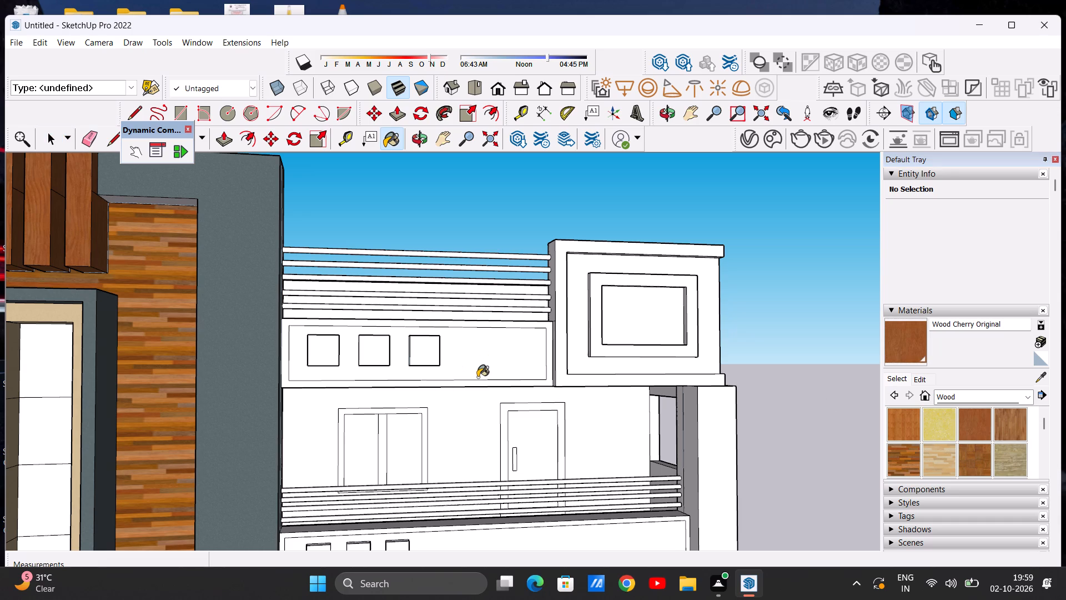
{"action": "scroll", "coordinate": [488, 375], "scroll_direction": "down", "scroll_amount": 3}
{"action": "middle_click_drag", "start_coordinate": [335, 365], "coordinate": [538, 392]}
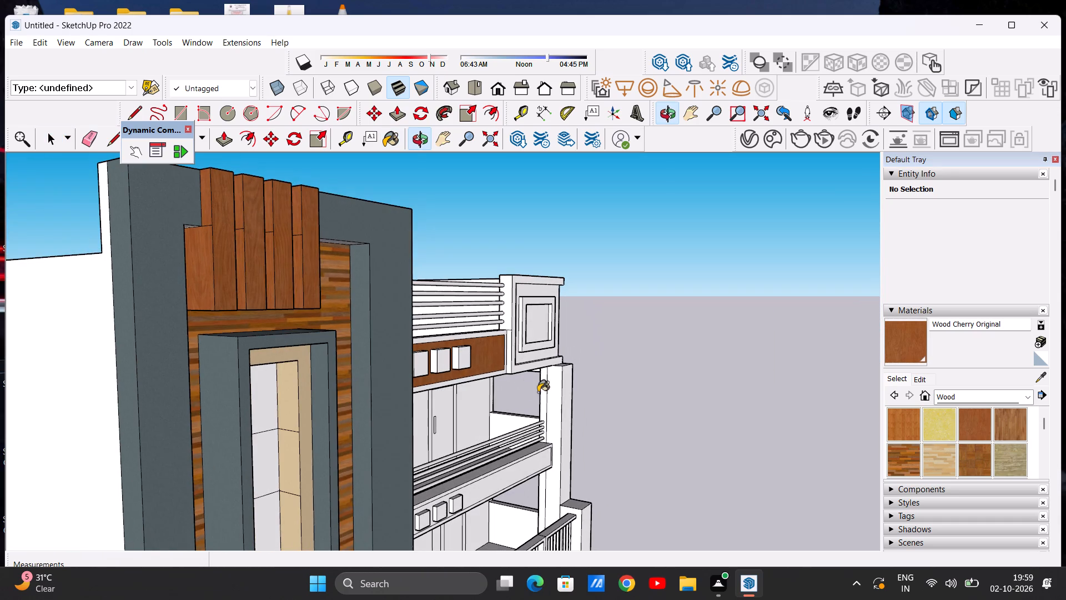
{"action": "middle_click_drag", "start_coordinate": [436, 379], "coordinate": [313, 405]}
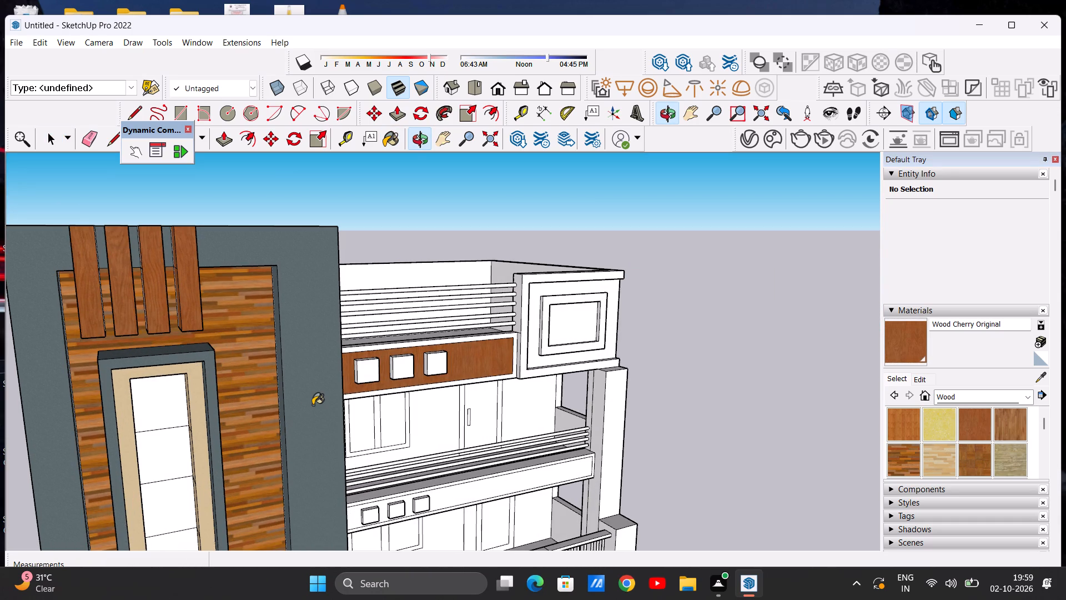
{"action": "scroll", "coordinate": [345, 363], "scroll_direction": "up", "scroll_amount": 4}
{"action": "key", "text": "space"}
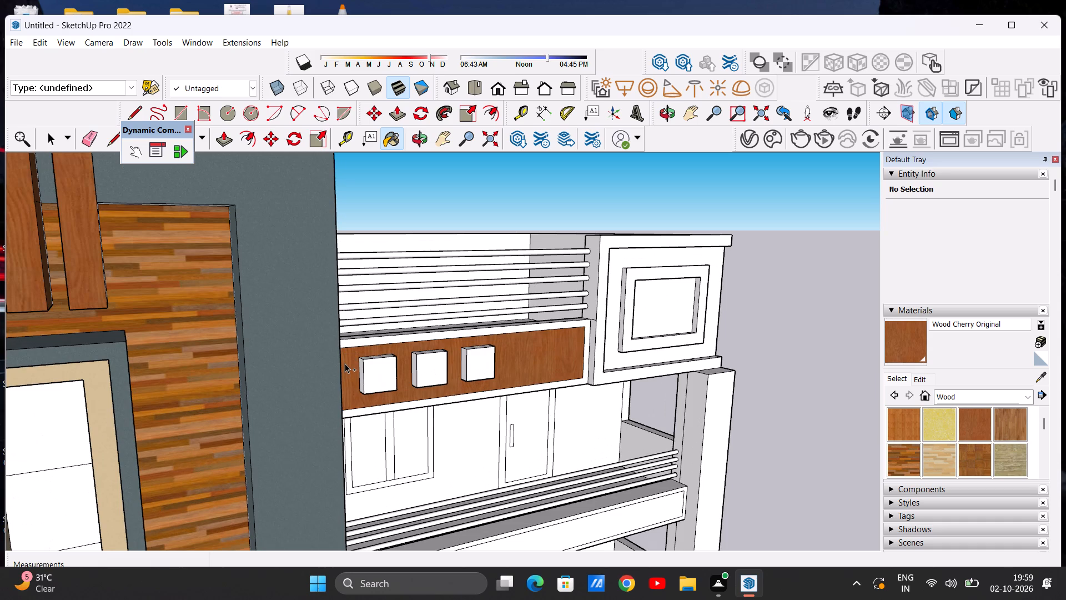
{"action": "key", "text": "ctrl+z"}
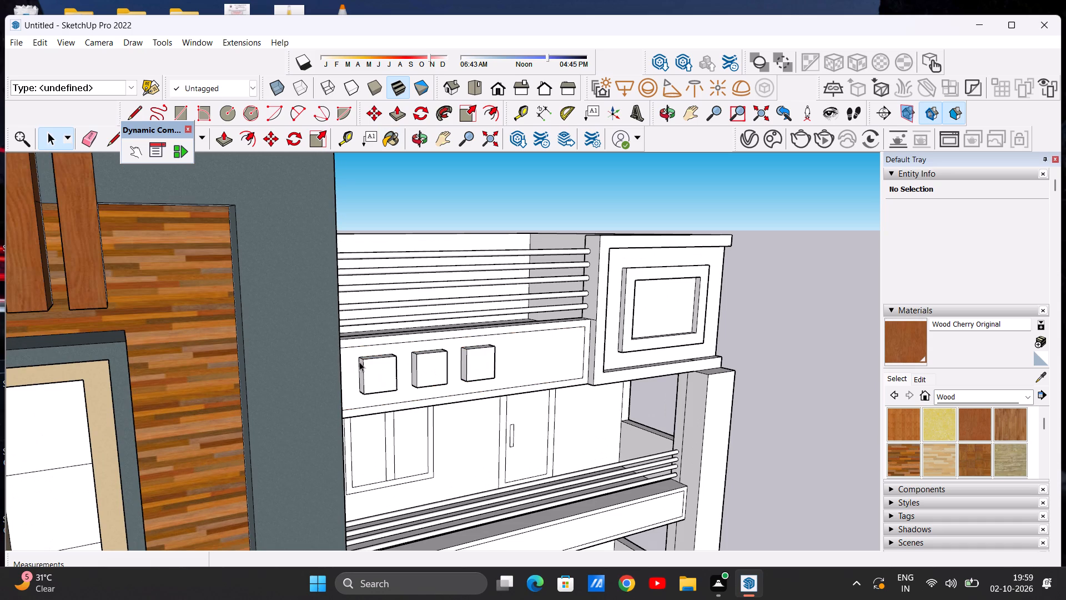
Push/Pull the upper balcony's front panel around the three squares outward about 1' 6 3/4".
{"action": "key", "text": "p"}
{"action": "left_click", "coordinate": [350, 367]}
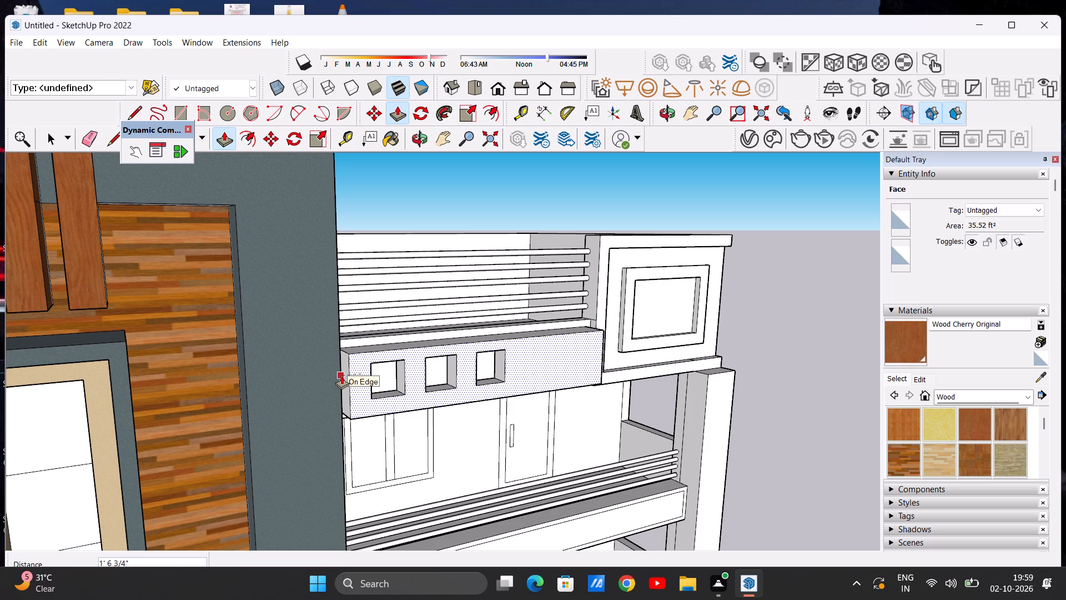
{"action": "left_click", "coordinate": [341, 376]}
{"action": "key", "text": "space"}
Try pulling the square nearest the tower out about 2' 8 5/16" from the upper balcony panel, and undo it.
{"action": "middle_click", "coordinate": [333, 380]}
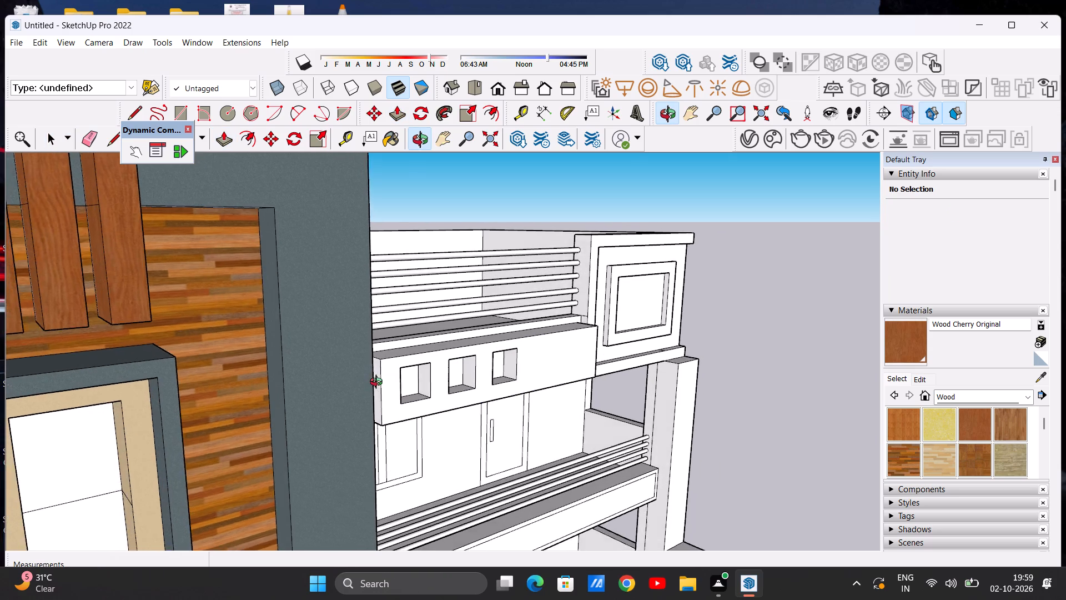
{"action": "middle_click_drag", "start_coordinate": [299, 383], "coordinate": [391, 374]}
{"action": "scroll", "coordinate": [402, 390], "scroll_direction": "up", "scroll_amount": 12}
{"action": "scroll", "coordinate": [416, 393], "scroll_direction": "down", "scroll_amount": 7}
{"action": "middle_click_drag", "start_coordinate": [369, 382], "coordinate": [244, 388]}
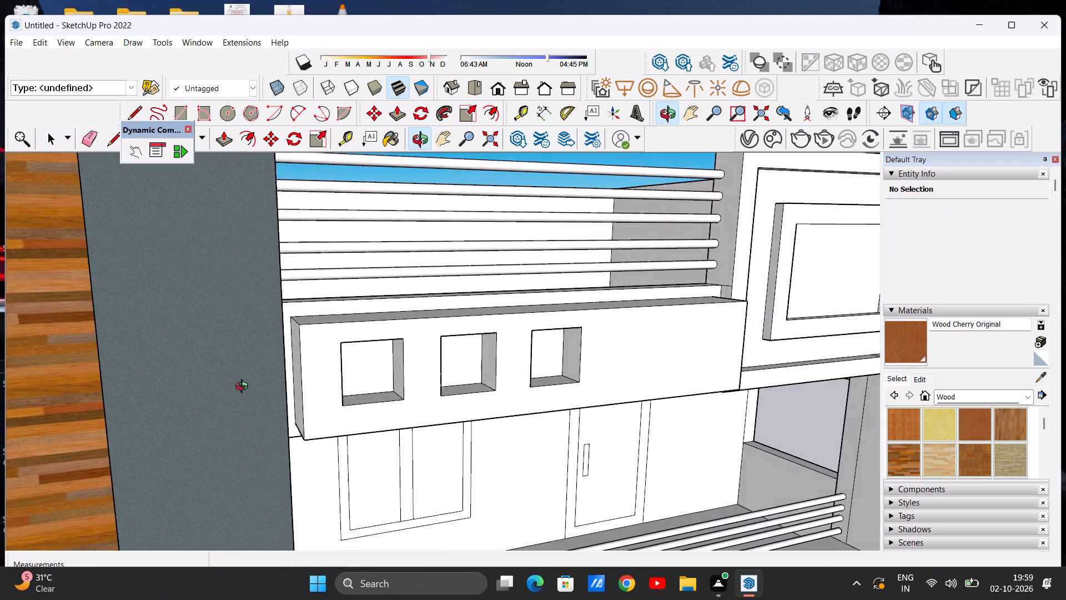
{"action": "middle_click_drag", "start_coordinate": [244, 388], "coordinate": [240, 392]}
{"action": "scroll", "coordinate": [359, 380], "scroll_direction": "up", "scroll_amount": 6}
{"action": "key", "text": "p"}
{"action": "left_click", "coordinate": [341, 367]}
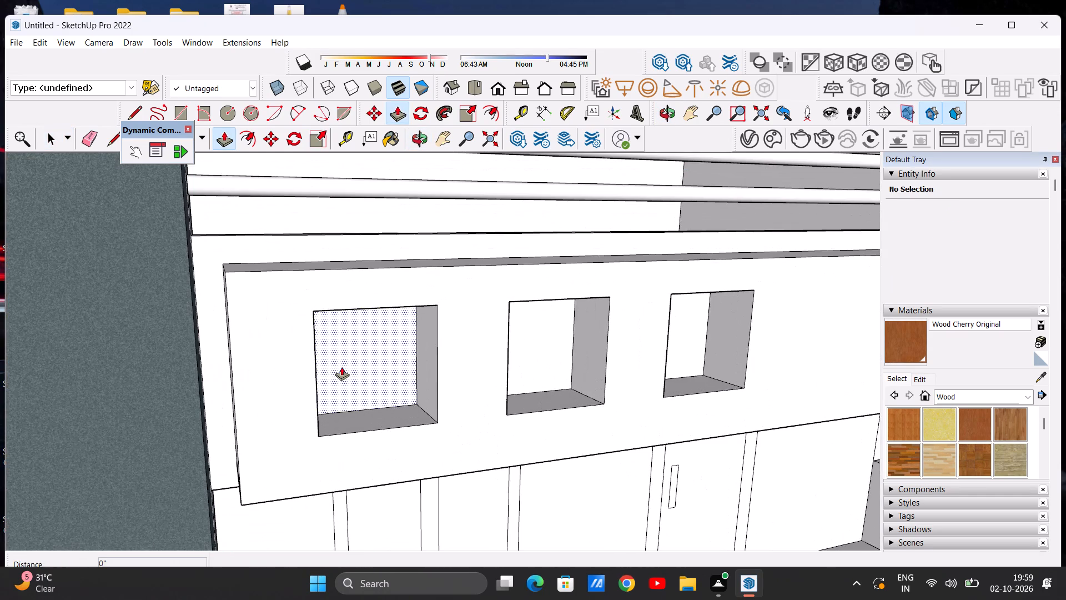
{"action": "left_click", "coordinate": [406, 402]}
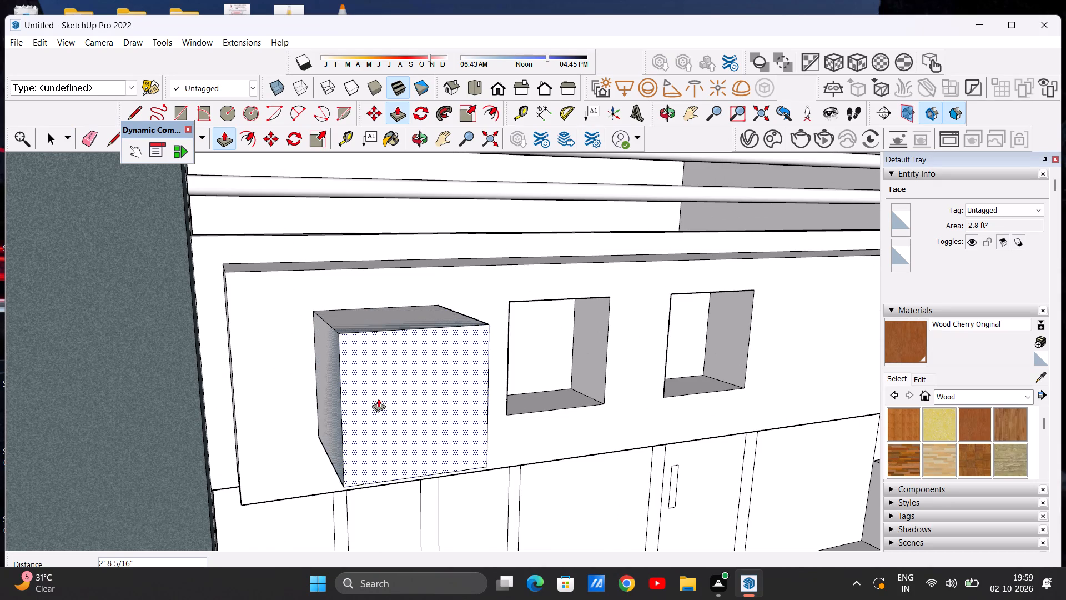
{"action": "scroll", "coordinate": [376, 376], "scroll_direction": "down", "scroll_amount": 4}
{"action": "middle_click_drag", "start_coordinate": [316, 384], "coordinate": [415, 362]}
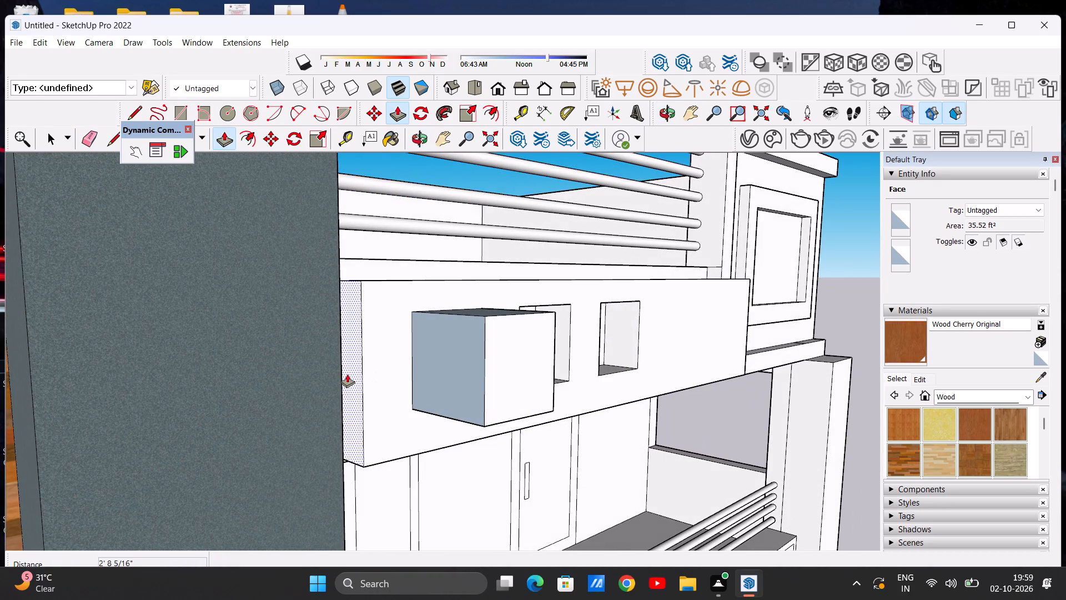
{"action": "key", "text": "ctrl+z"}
Pull the three recessed squares on the upper balcony panel outward as projecting blocks, each about 2' 5 5/8".
{"action": "scroll", "coordinate": [202, 371], "scroll_direction": "down", "scroll_amount": 4}
{"action": "middle_click_drag", "start_coordinate": [372, 377], "coordinate": [333, 377]}
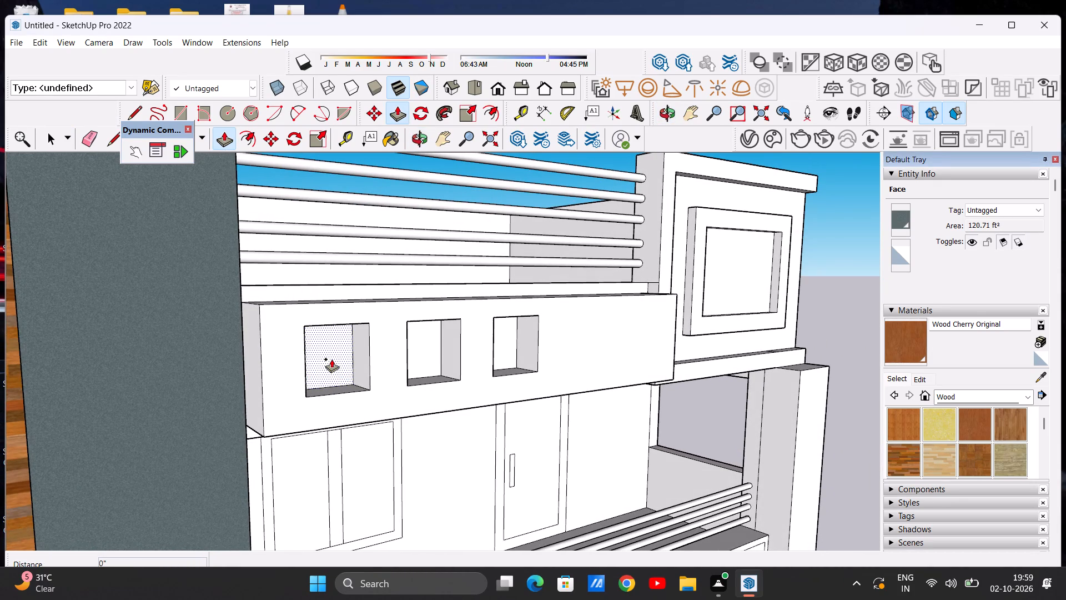
{"action": "left_click", "coordinate": [331, 359]}
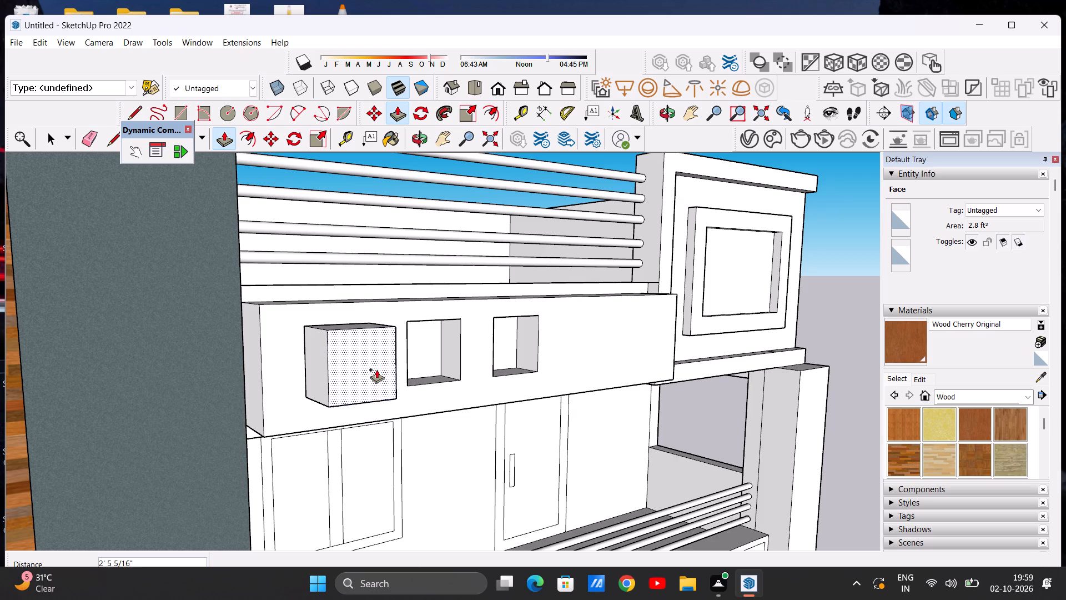
{"action": "left_click", "coordinate": [376, 369]}
{"action": "left_click", "coordinate": [420, 350]}
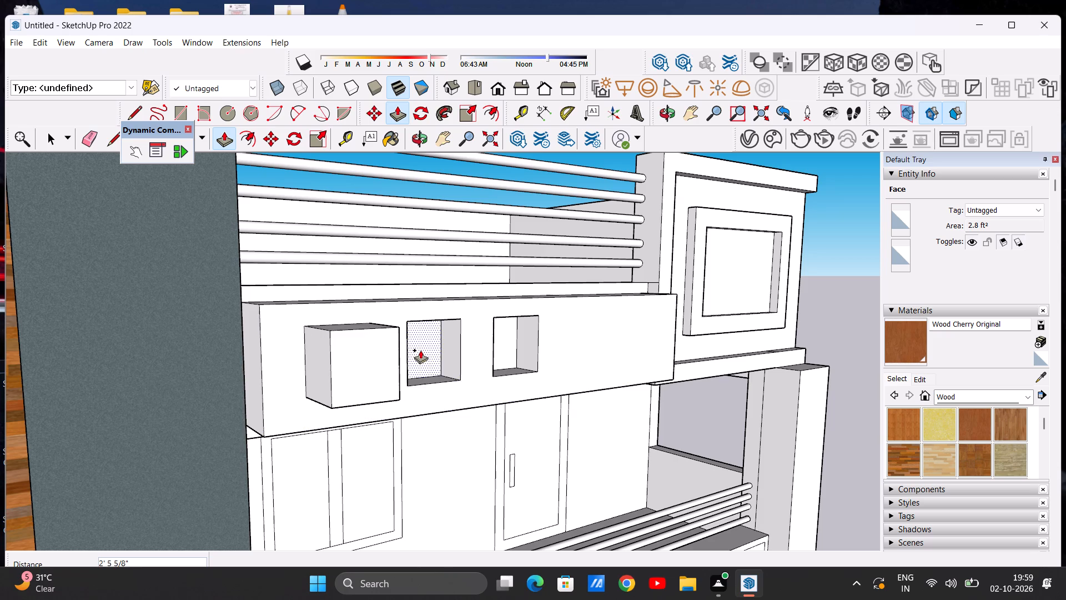
{"action": "left_click", "coordinate": [397, 332]}
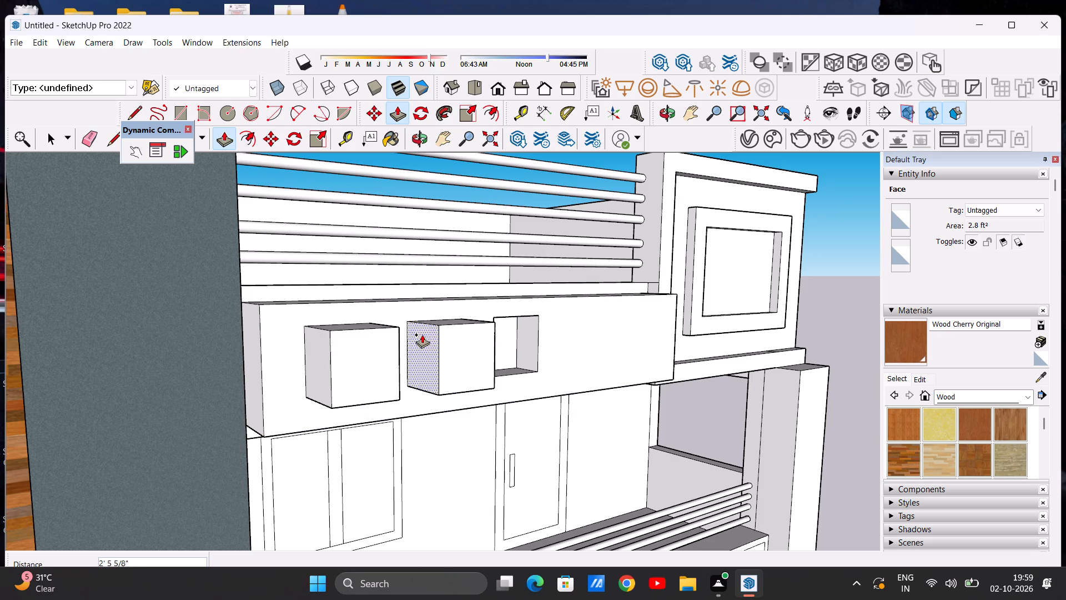
{"action": "left_click", "coordinate": [512, 333]}
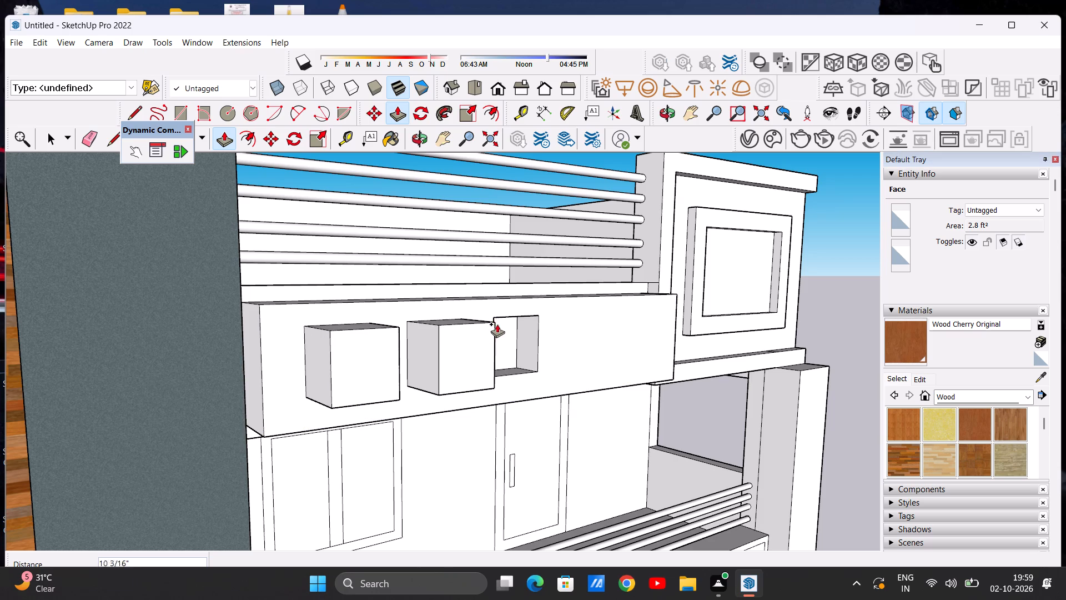
{"action": "left_click", "coordinate": [496, 323]}
{"action": "key", "text": "space"}
Pull the upper balcony's front panel around the blocks outward by a further 3 1/16" or so.
{"action": "scroll", "coordinate": [421, 353], "scroll_direction": "down", "scroll_amount": 5}
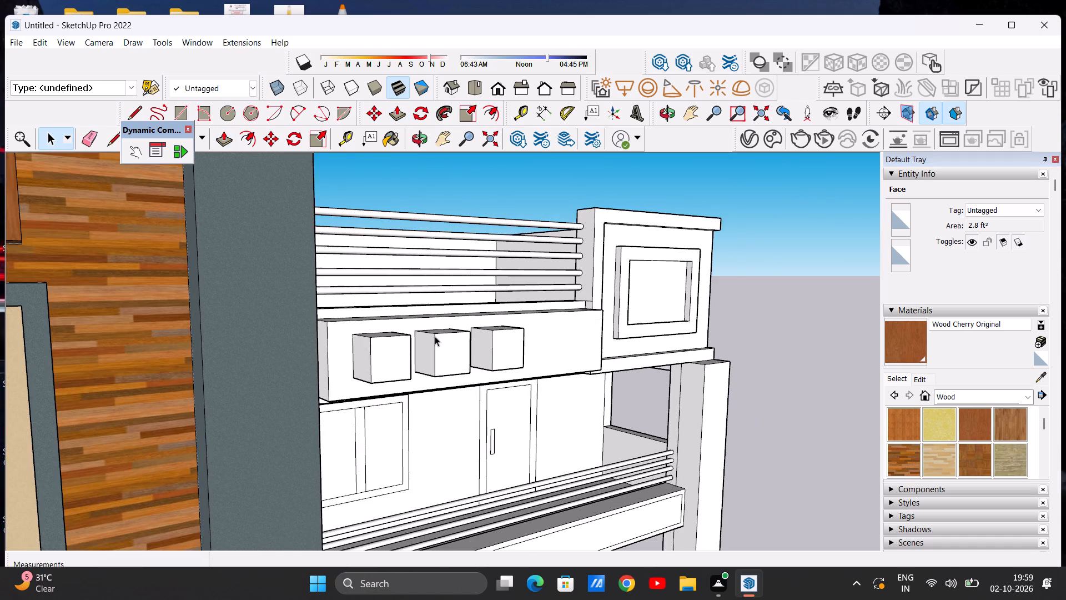
{"action": "middle_click_drag", "start_coordinate": [334, 351], "coordinate": [450, 349]}
{"action": "scroll", "coordinate": [186, 373], "scroll_direction": "down", "scroll_amount": 5}
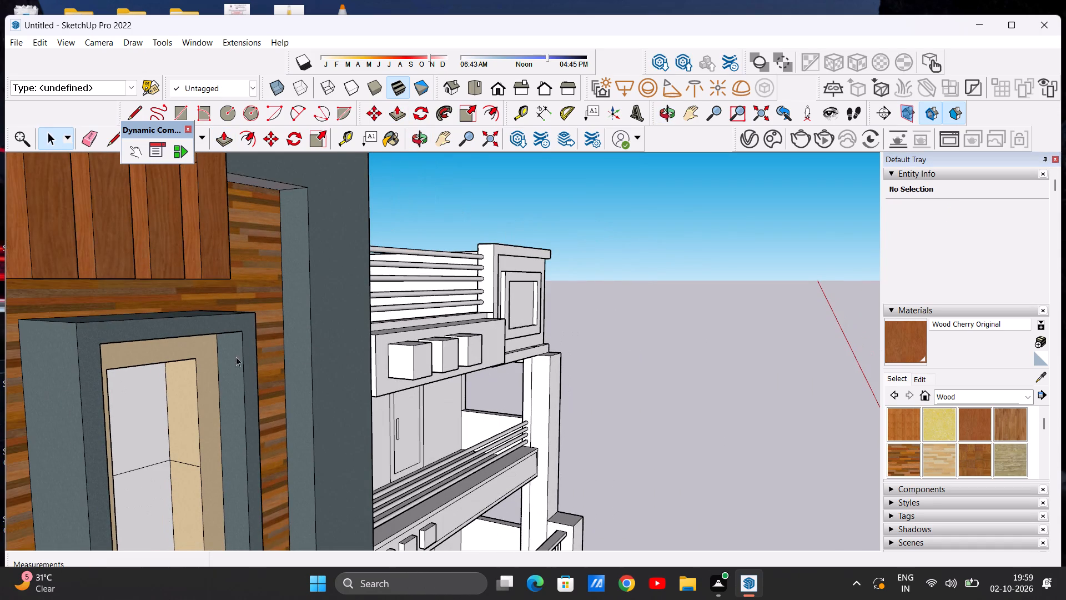
{"action": "scroll", "coordinate": [391, 361], "scroll_direction": "up", "scroll_amount": 16}
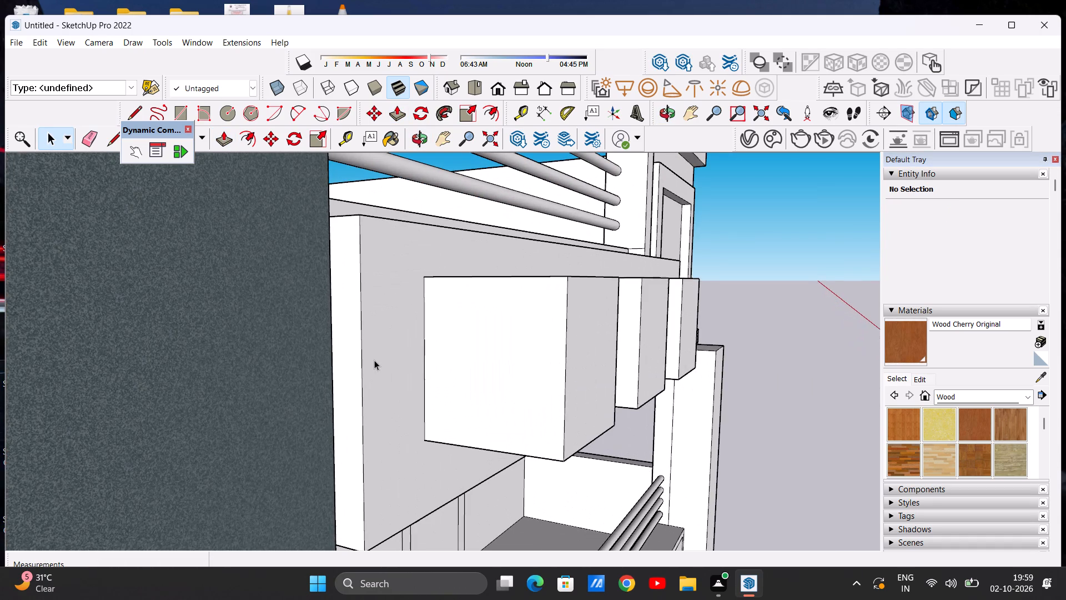
{"action": "key", "text": "p"}
{"action": "left_click", "coordinate": [371, 359]}
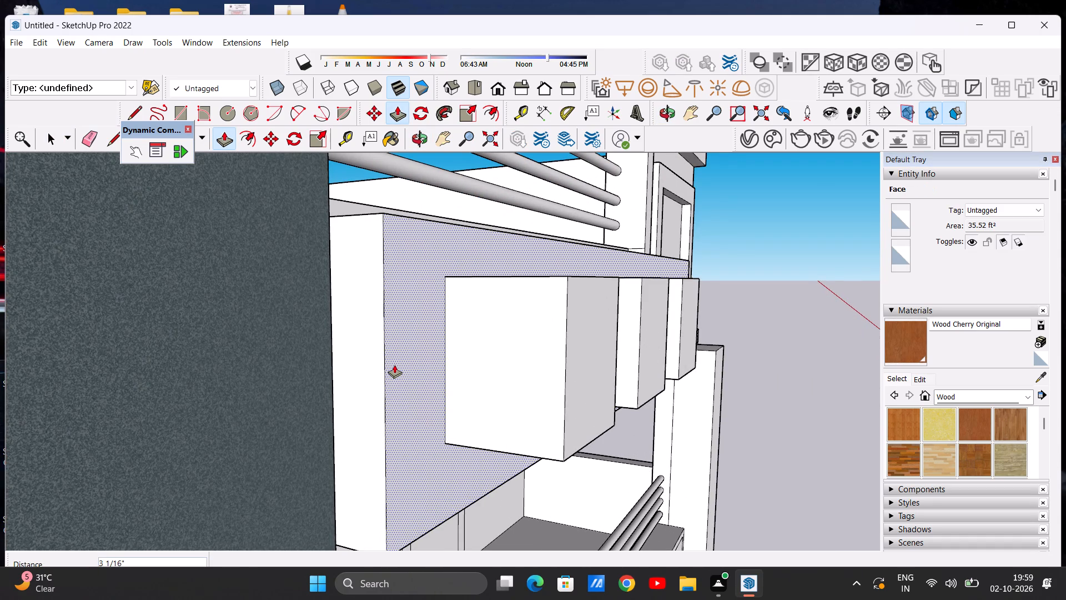
{"action": "left_click", "coordinate": [394, 364]}
{"action": "key", "text": "space"}
Try extending the upper balcony panel's end face beside the tower with Push/Pull, by about 1/2".
{"action": "scroll", "coordinate": [238, 332], "scroll_direction": "down", "scroll_amount": 20}
{"action": "scroll", "coordinate": [238, 332], "scroll_direction": "down", "scroll_amount": 3}
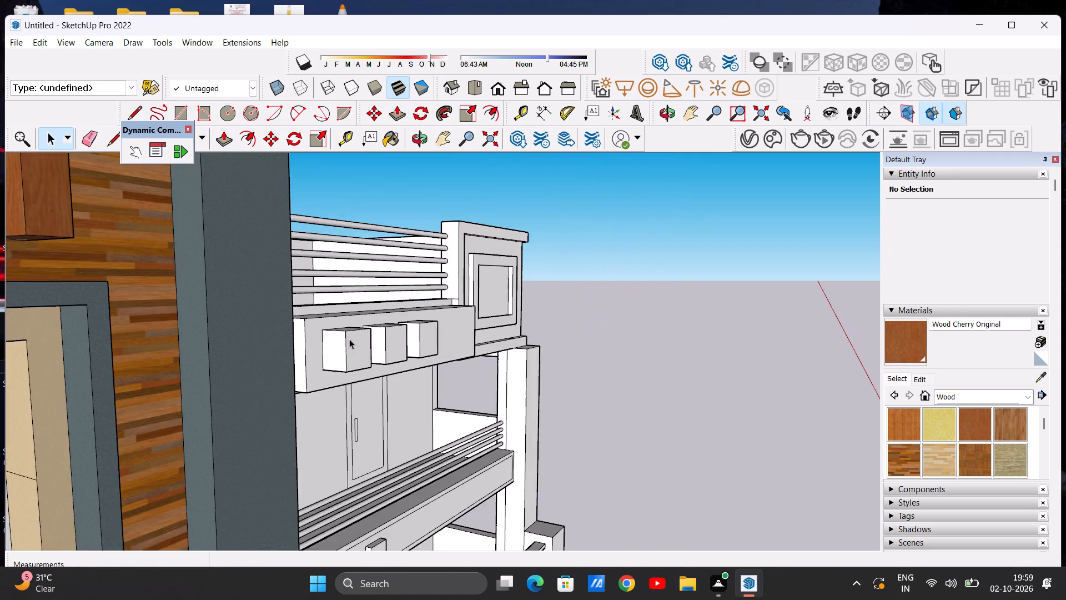
{"action": "scroll", "coordinate": [349, 339], "scroll_direction": "down", "scroll_amount": 3}
{"action": "scroll", "coordinate": [310, 362], "scroll_direction": "up", "scroll_amount": 8}
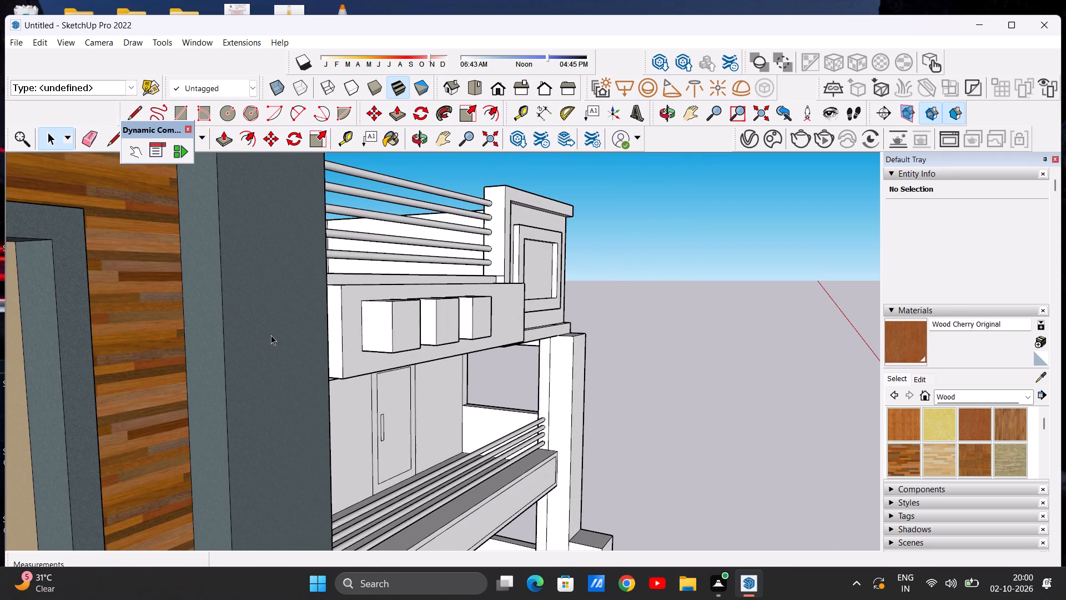
{"action": "key", "text": "p"}
{"action": "left_click", "coordinate": [338, 329]}
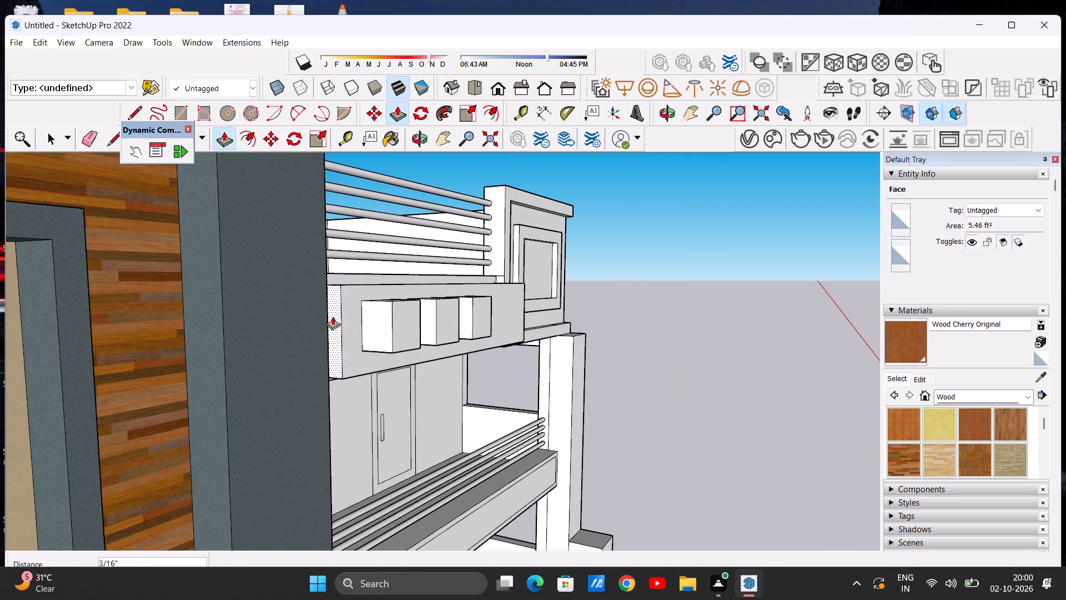
{"action": "left_click", "coordinate": [335, 312]}
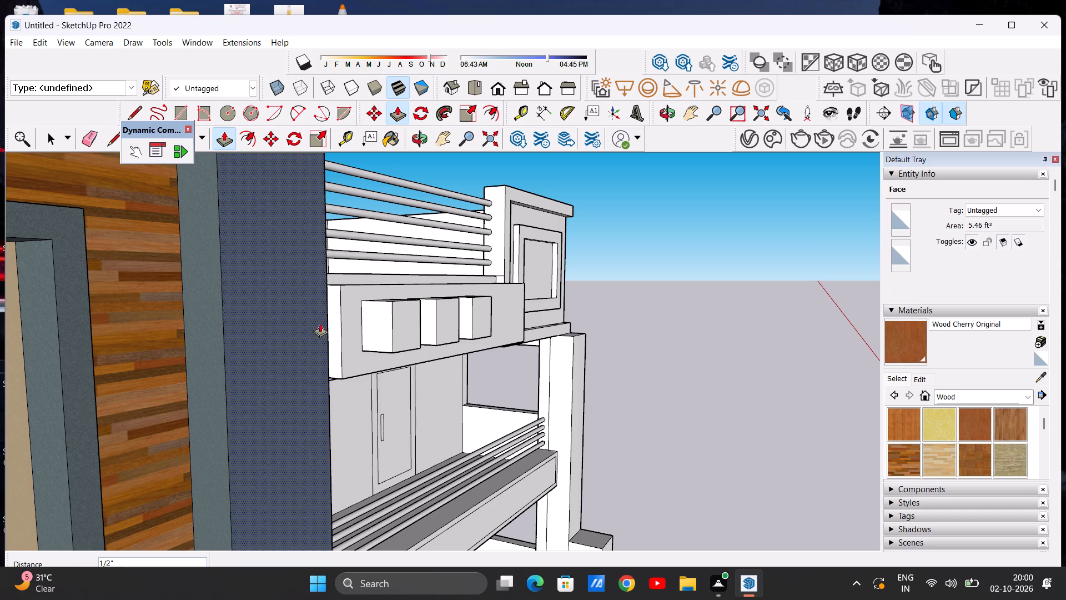
{"action": "left_click", "coordinate": [336, 318]}
{"action": "middle_click_drag", "start_coordinate": [346, 333], "coordinate": [227, 372]}
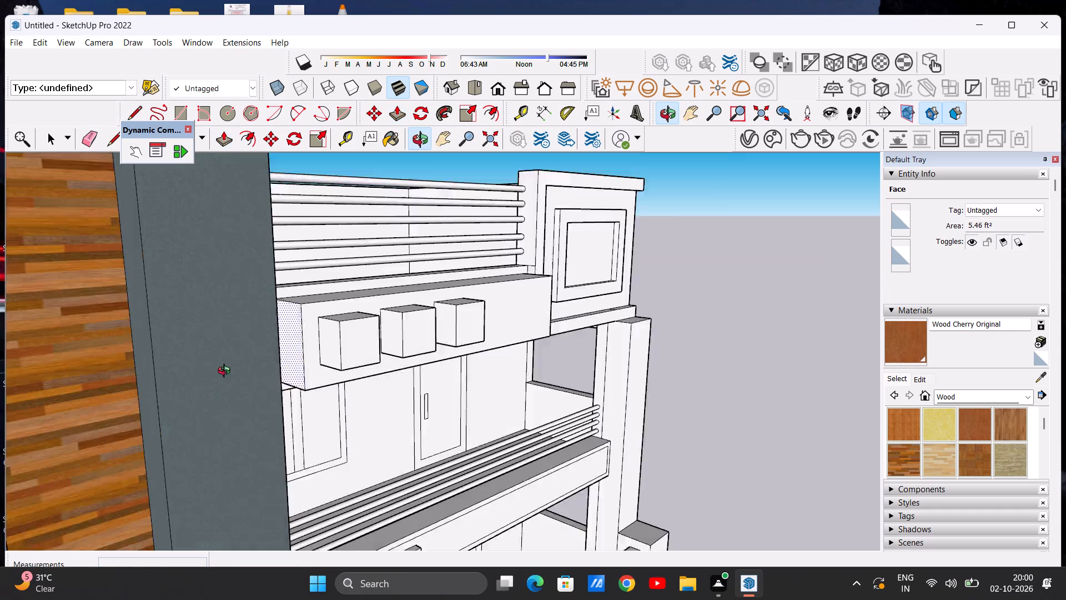
{"action": "middle_click_drag", "start_coordinate": [227, 372], "coordinate": [141, 398]}
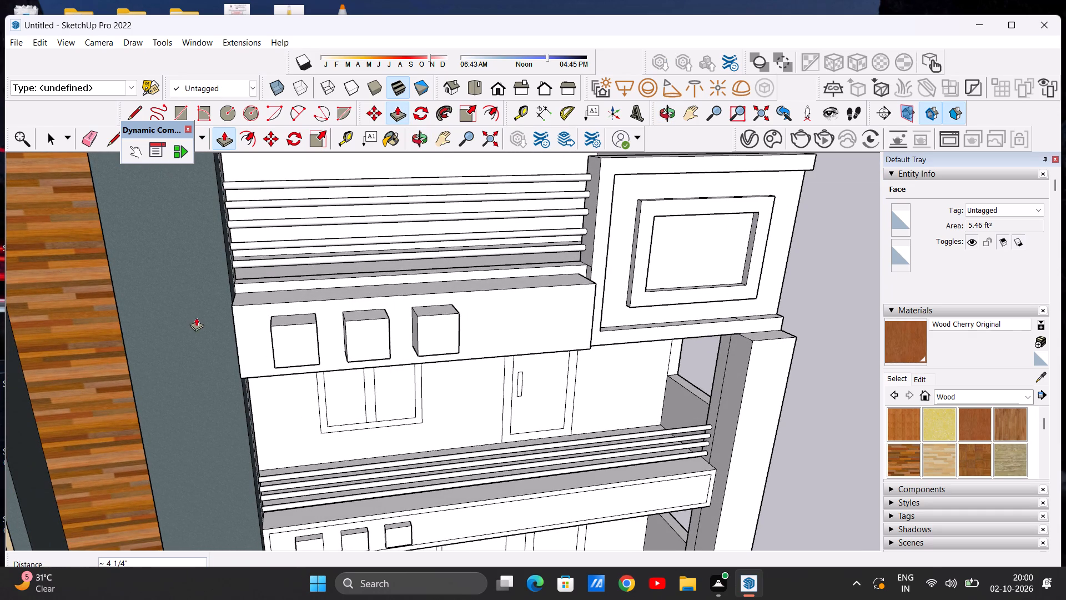
{"action": "middle_click_drag", "start_coordinate": [193, 318], "coordinate": [278, 302]}
{"action": "scroll", "coordinate": [265, 328], "scroll_direction": "up", "scroll_amount": 10}
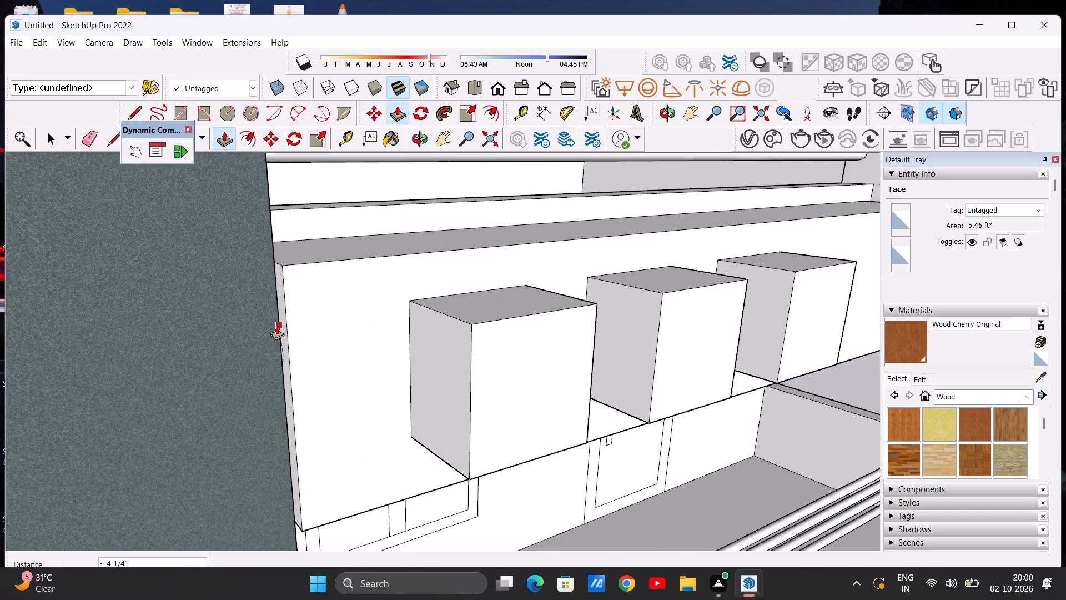
{"action": "scroll", "coordinate": [276, 326], "scroll_direction": "up", "scroll_amount": 3}
{"action": "key", "text": "space"}
Draw a vertical line about 3' 1/16" long on the upper balcony panel's end face, where it meets the tower's front.
{"action": "scroll", "coordinate": [114, 313], "scroll_direction": "down", "scroll_amount": 5}
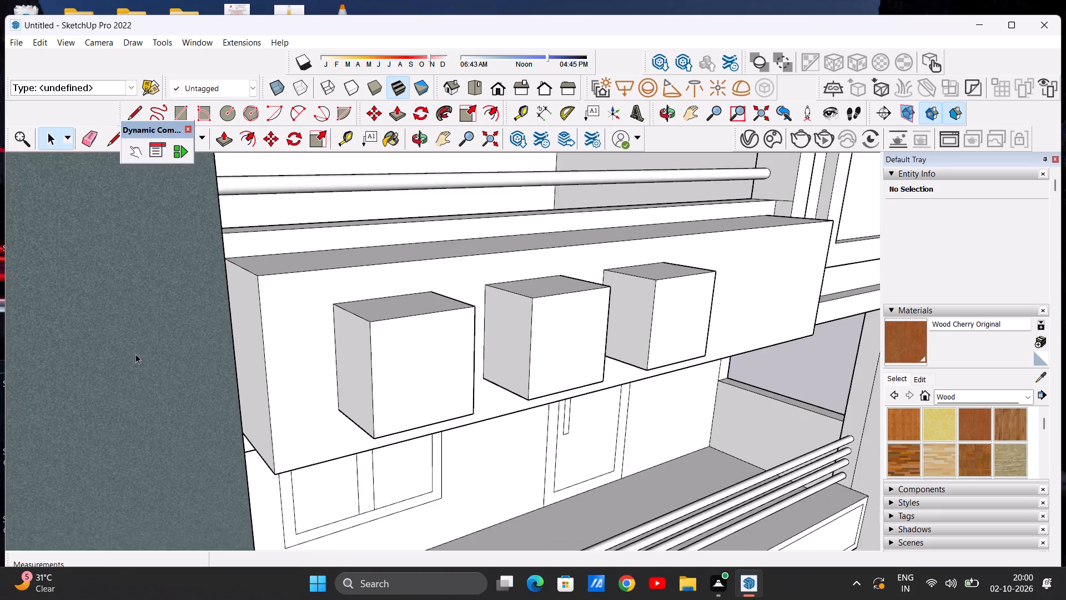
{"action": "scroll", "coordinate": [135, 354], "scroll_direction": "down", "scroll_amount": 1}
{"action": "middle_click_drag", "start_coordinate": [119, 378], "coordinate": [234, 328]}
{"action": "scroll", "coordinate": [154, 350], "scroll_direction": "up", "scroll_amount": 6}
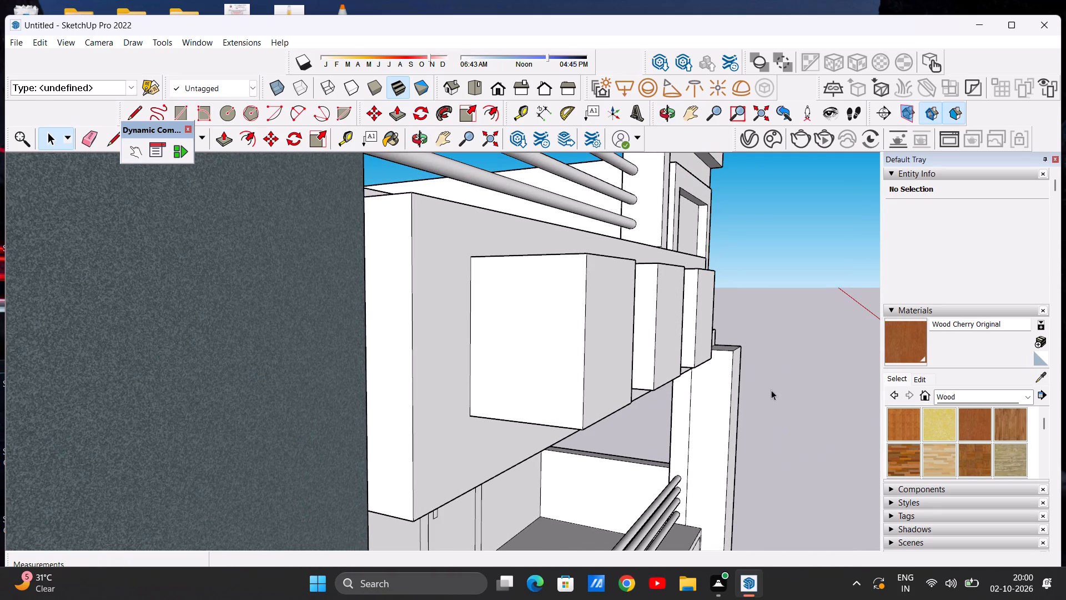
{"action": "key", "text": "l"}
{"action": "scroll", "coordinate": [380, 452], "scroll_direction": "down", "scroll_amount": 4}
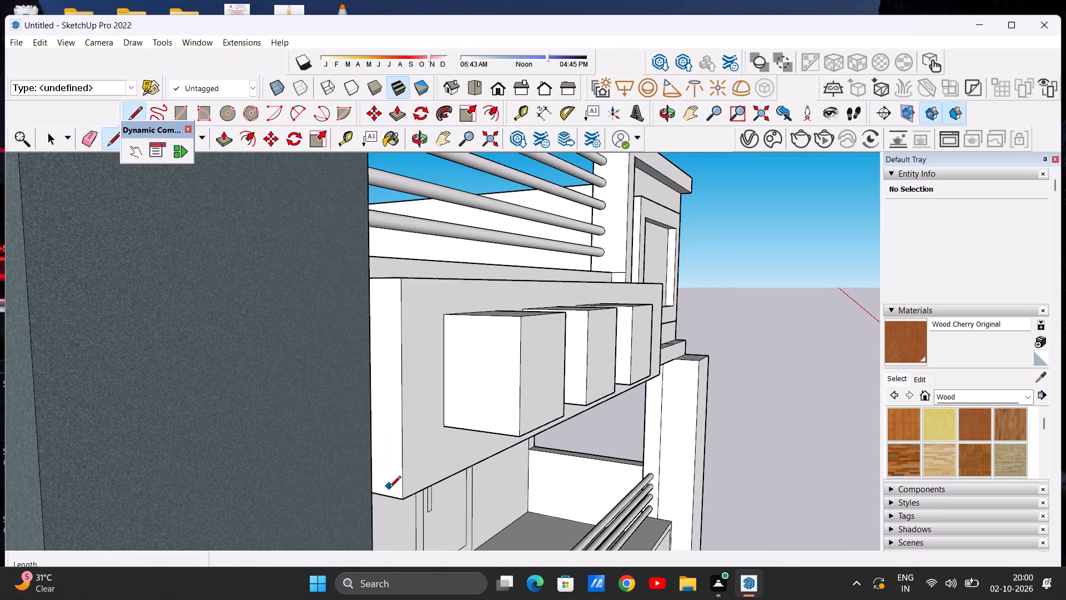
{"action": "scroll", "coordinate": [384, 497], "scroll_direction": "up", "scroll_amount": 5}
{"action": "scroll", "coordinate": [384, 503], "scroll_direction": "down", "scroll_amount": 8}
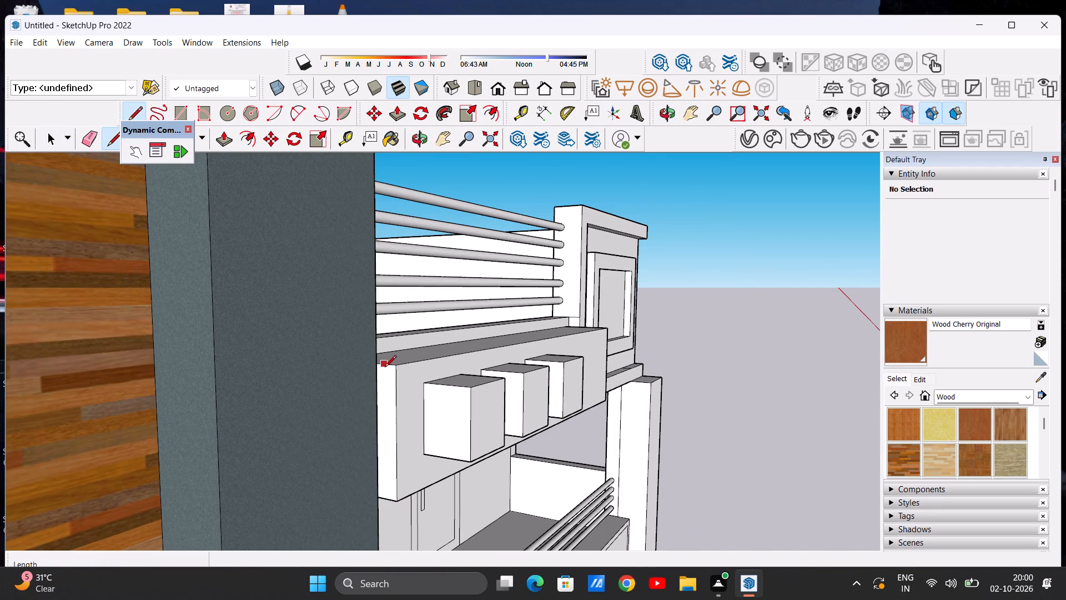
{"action": "left_click", "coordinate": [380, 366]}
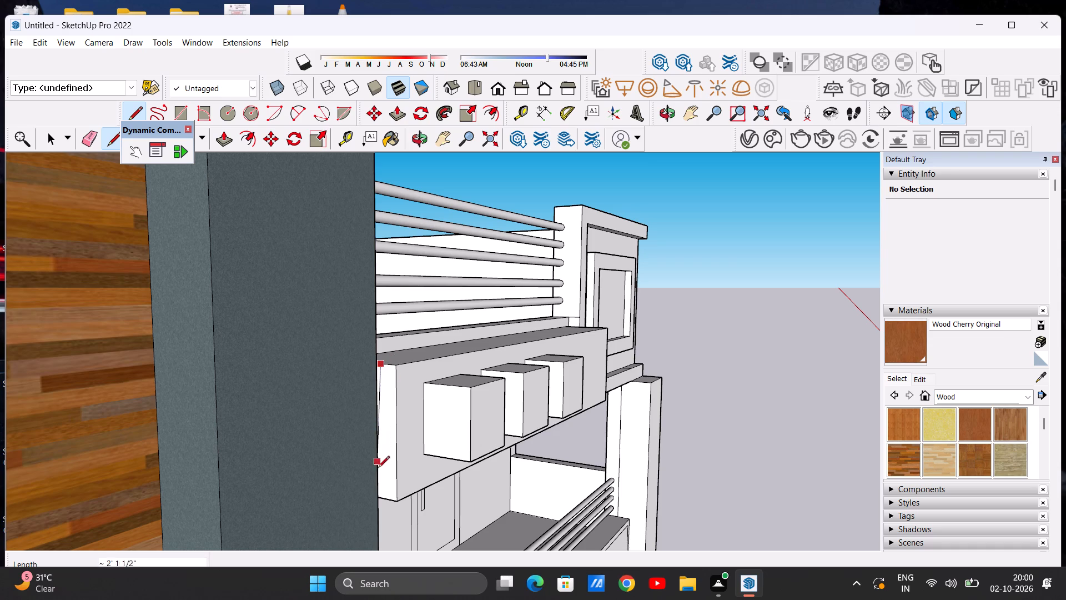
{"action": "left_click", "coordinate": [385, 497]}
{"action": "key", "text": "space"}
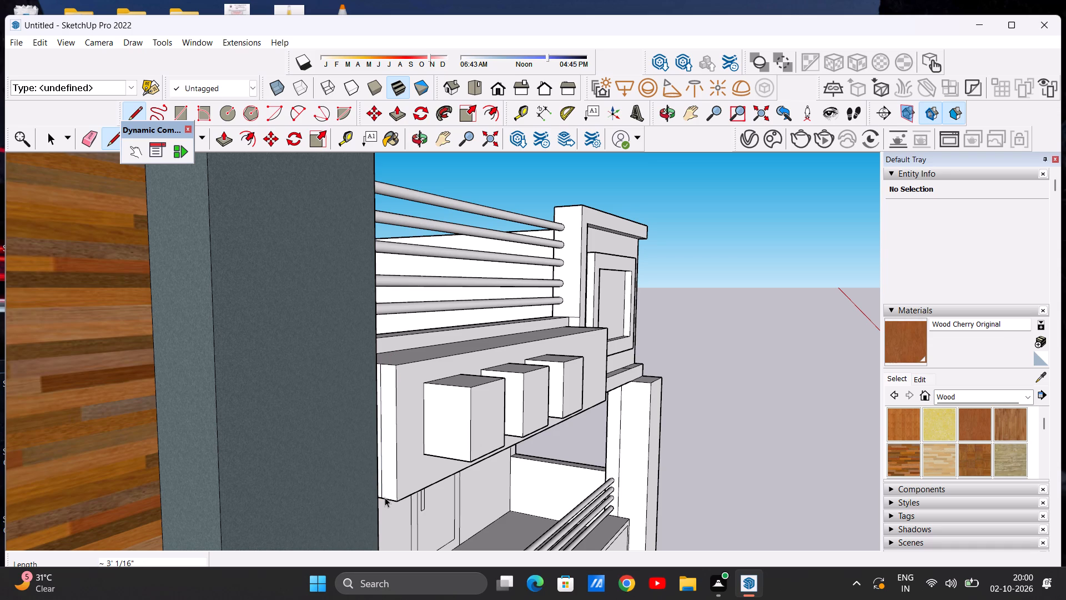
Pull the front strip of the upper balcony panel's end face sideways so that it overlaps the tower frame's front.
{"action": "key", "text": "p"}
{"action": "left_click", "coordinate": [391, 450]}
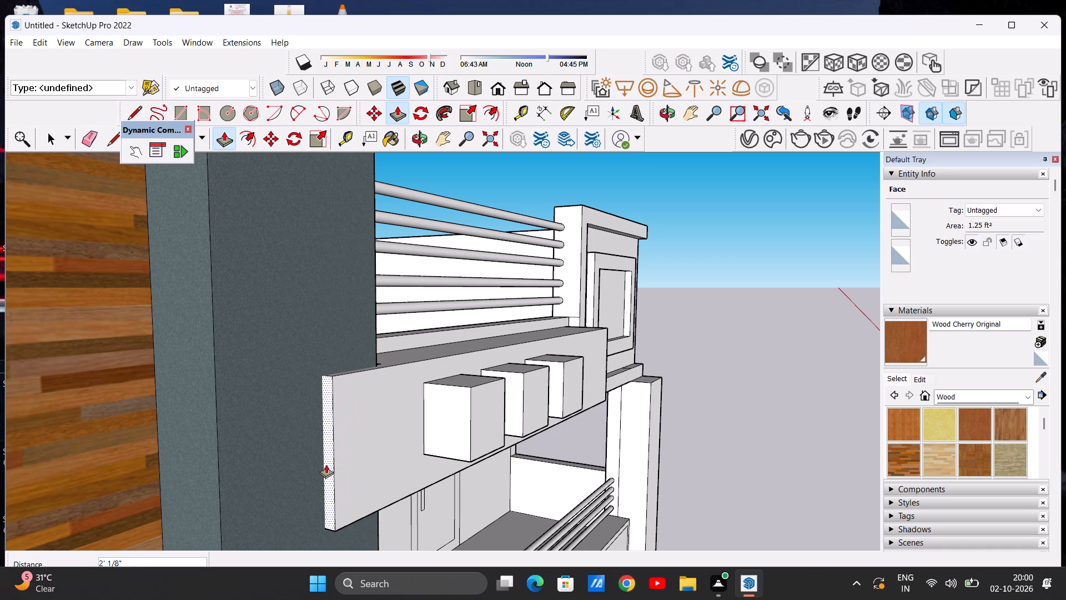
{"action": "left_click", "coordinate": [311, 470]}
{"action": "key", "text": "space"}
Examine the extended upper balcony panel and its projecting blocks against the tower and whole elevation from several angles.
{"action": "scroll", "coordinate": [315, 461], "scroll_direction": "down", "scroll_amount": 6}
{"action": "middle_click_drag", "start_coordinate": [377, 426], "coordinate": [351, 428]}
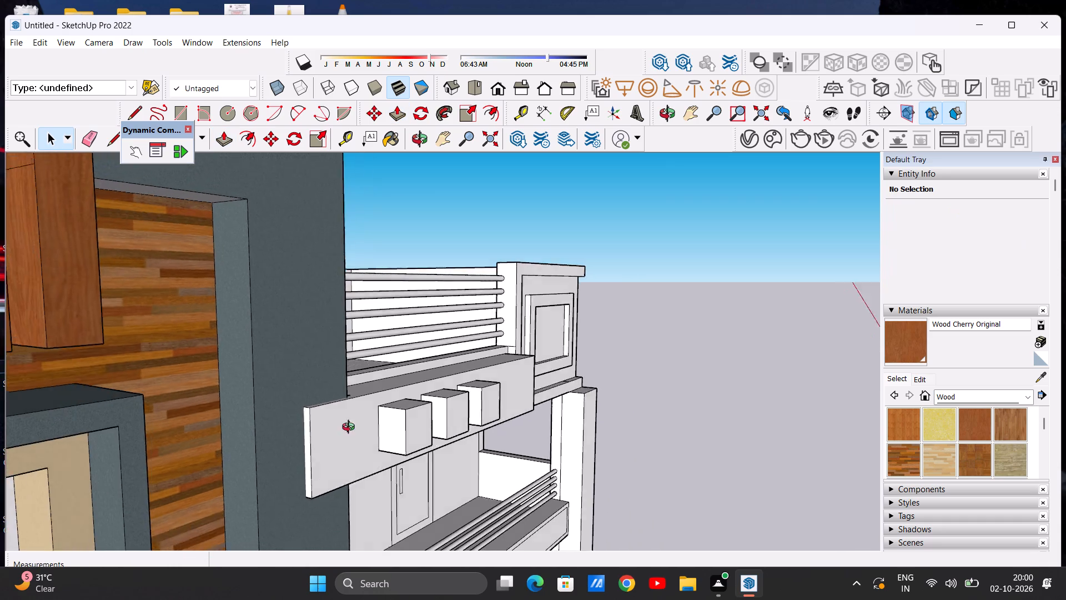
{"action": "middle_click_drag", "start_coordinate": [351, 428], "coordinate": [230, 418]}
{"action": "scroll", "coordinate": [310, 419], "scroll_direction": "down", "scroll_amount": 11}
{"action": "middle_click_drag", "start_coordinate": [302, 426], "coordinate": [245, 426]}
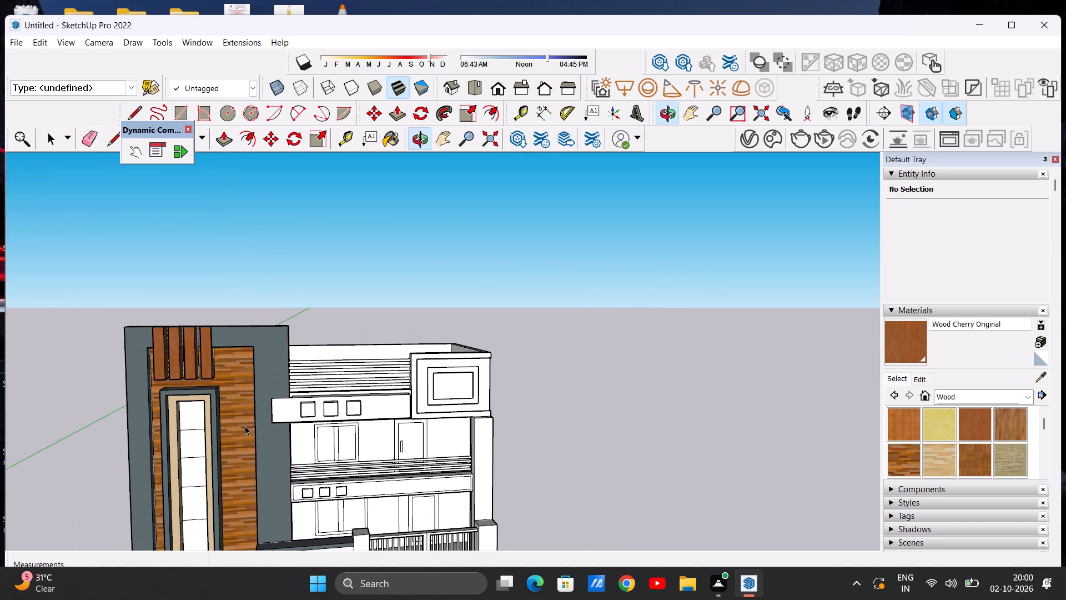
{"action": "scroll", "coordinate": [277, 410], "scroll_direction": "up", "scroll_amount": 3}
{"action": "middle_click_drag", "start_coordinate": [260, 412], "coordinate": [298, 411]}
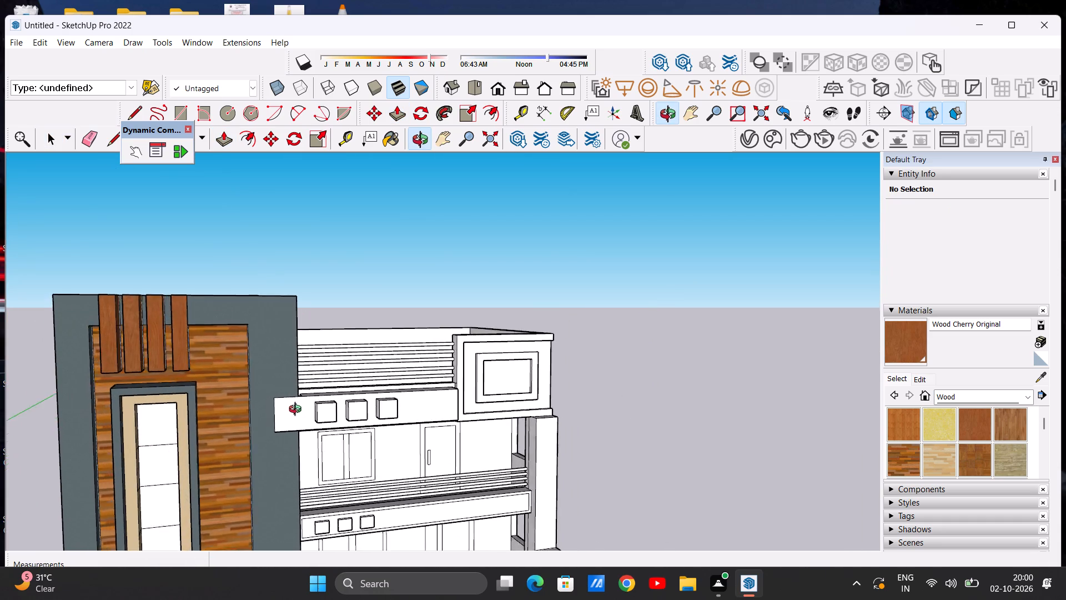
{"action": "middle_click_drag", "start_coordinate": [298, 411], "coordinate": [404, 411]}
{"action": "scroll", "coordinate": [321, 426], "scroll_direction": "up", "scroll_amount": 1}
{"action": "scroll", "coordinate": [310, 425], "scroll_direction": "down", "scroll_amount": 11}
{"action": "middle_click_drag", "start_coordinate": [338, 420], "coordinate": [217, 411]}
{"action": "scroll", "coordinate": [264, 414], "scroll_direction": "down", "scroll_amount": 1}
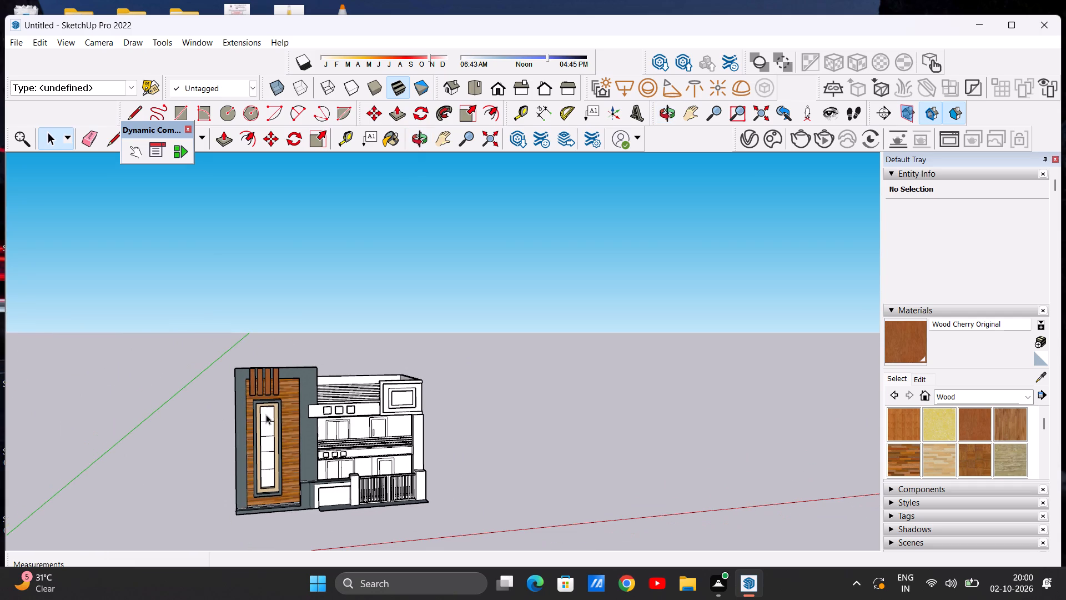
{"action": "scroll", "coordinate": [332, 408], "scroll_direction": "up", "scroll_amount": 7}
{"action": "scroll", "coordinate": [329, 418], "scroll_direction": "down", "scroll_amount": 2}
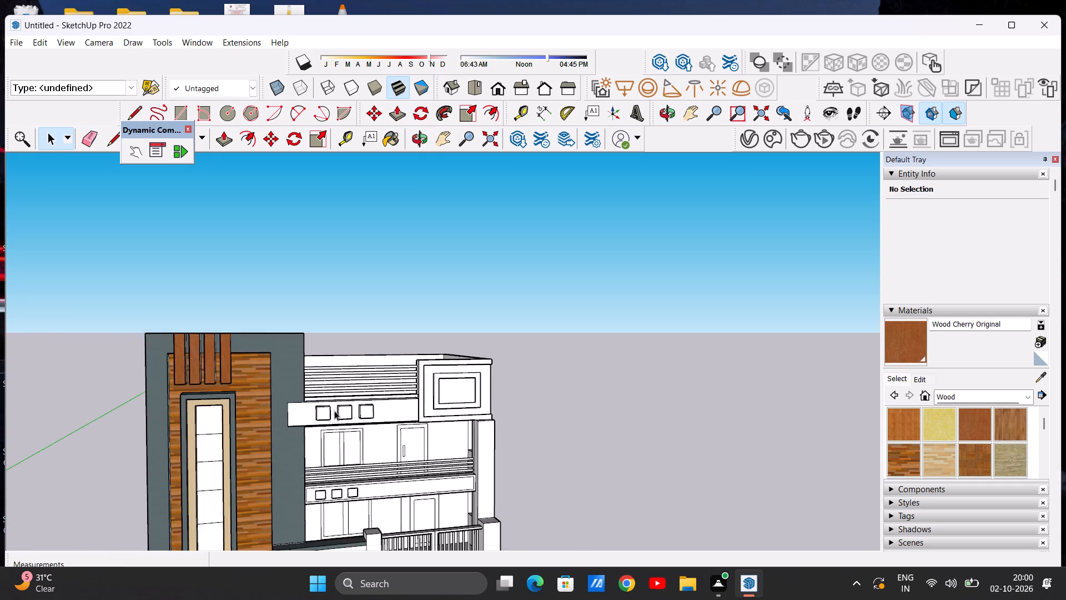
{"action": "scroll", "coordinate": [334, 411], "scroll_direction": "down", "scroll_amount": 2}
{"action": "middle_click_drag", "start_coordinate": [301, 501], "coordinate": [411, 476]}
{"action": "scroll", "coordinate": [332, 478], "scroll_direction": "up", "scroll_amount": 7}
{"action": "middle_click_drag", "start_coordinate": [300, 493], "coordinate": [326, 492]}
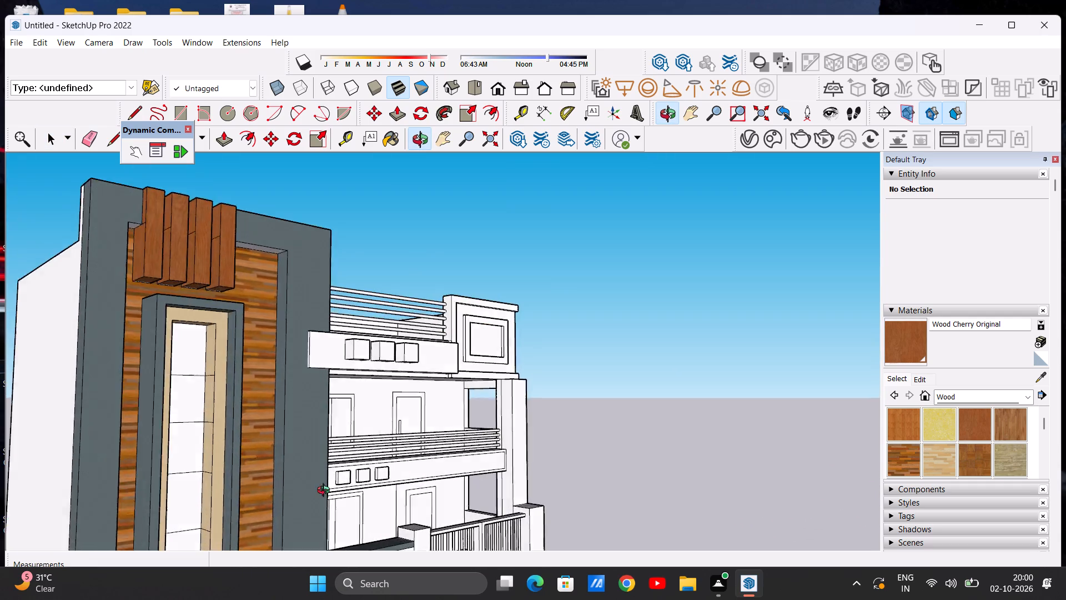
Inspect how the upper and lower balcony panels meet the tower, close up and across the whole elevation.
{"action": "middle_click_drag", "start_coordinate": [326, 492], "coordinate": [371, 492]}
{"action": "scroll", "coordinate": [356, 487], "scroll_direction": "up", "scroll_amount": 12}
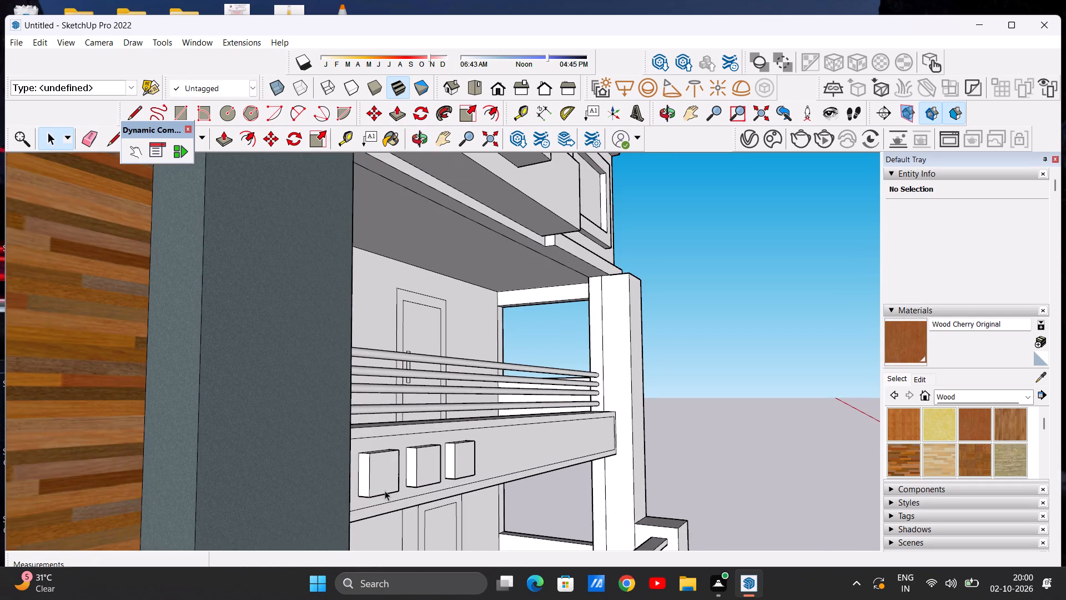
{"action": "middle_click_drag", "start_coordinate": [366, 491], "coordinate": [254, 579]}
{"action": "scroll", "coordinate": [298, 472], "scroll_direction": "up", "scroll_amount": 11}
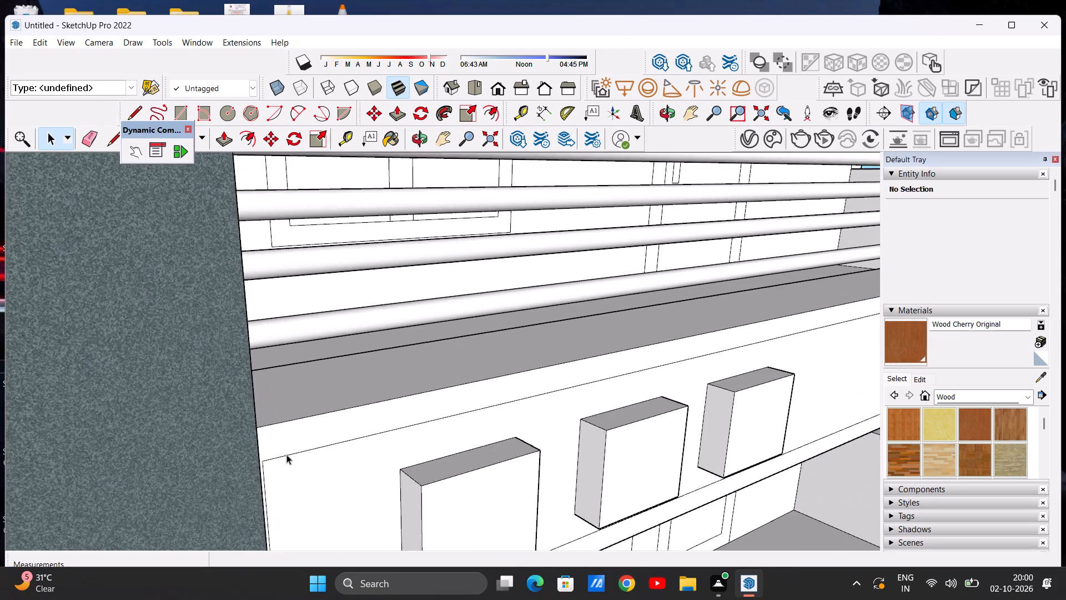
{"action": "scroll", "coordinate": [286, 454], "scroll_direction": "up", "scroll_amount": 9}
{"action": "scroll", "coordinate": [305, 465], "scroll_direction": "down", "scroll_amount": 20}
{"action": "scroll", "coordinate": [305, 465], "scroll_direction": "down", "scroll_amount": 9}
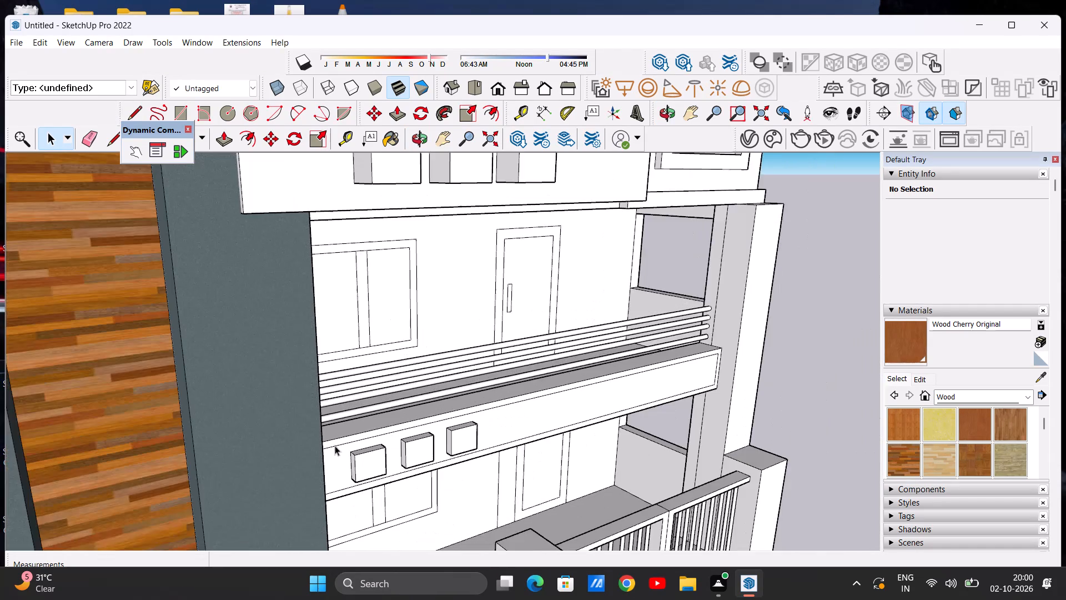
{"action": "scroll", "coordinate": [335, 446], "scroll_direction": "down", "scroll_amount": 4}
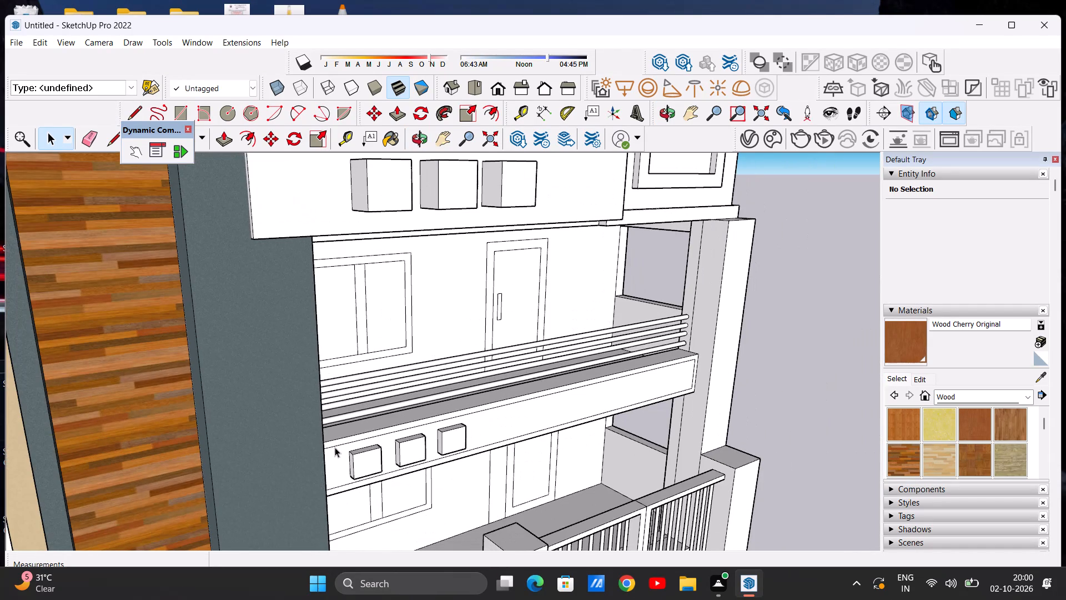
{"action": "scroll", "coordinate": [337, 442], "scroll_direction": "down", "scroll_amount": 11}
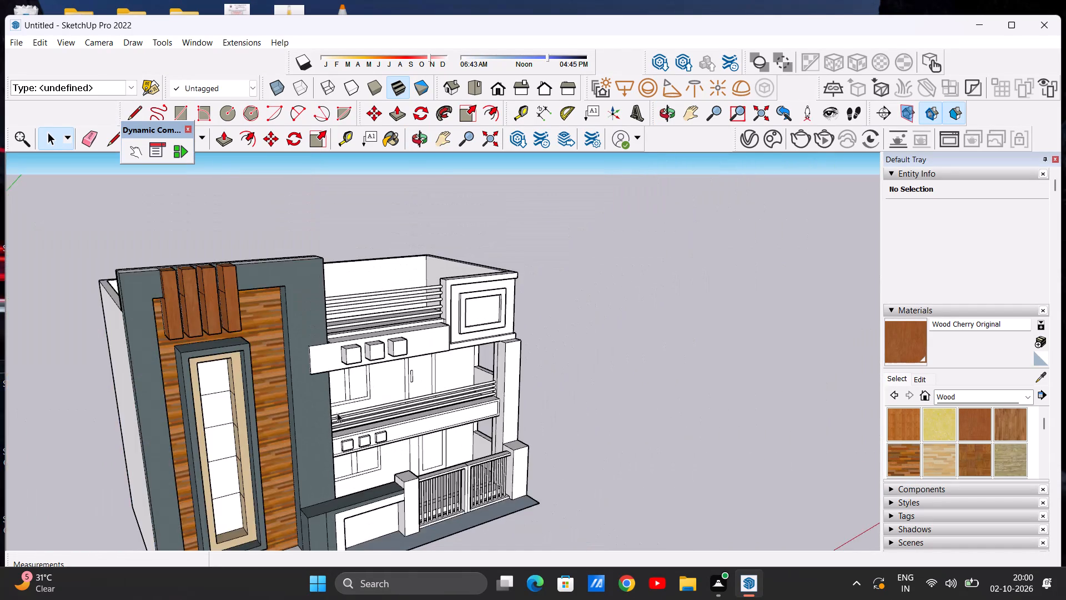
{"action": "scroll", "coordinate": [337, 413], "scroll_direction": "down", "scroll_amount": 2}
{"action": "scroll", "coordinate": [351, 454], "scroll_direction": "up", "scroll_amount": 6}
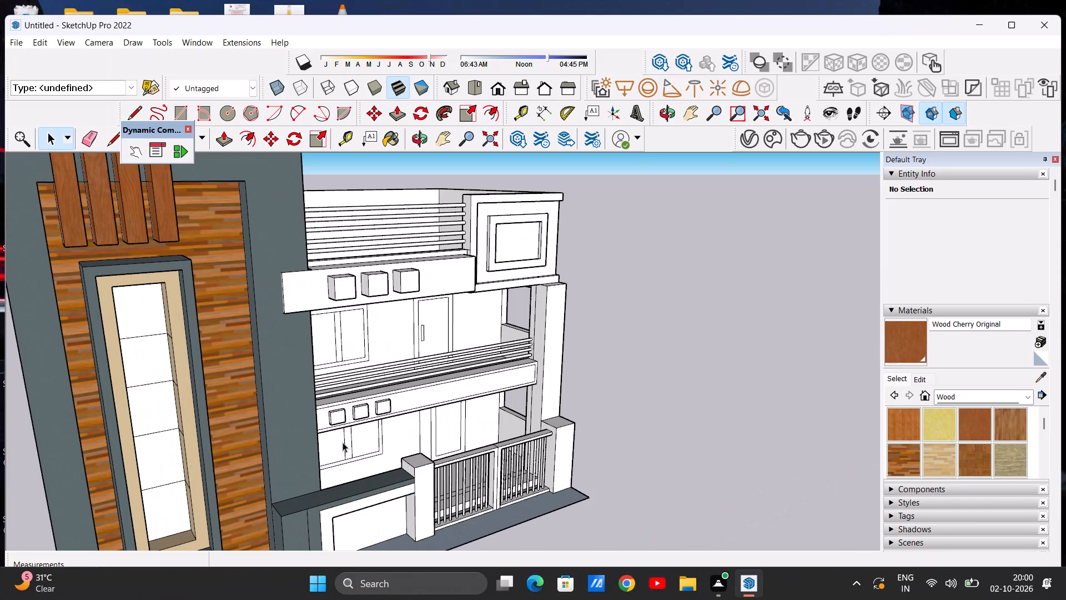
{"action": "scroll", "coordinate": [329, 393], "scroll_direction": "down", "scroll_amount": 2}
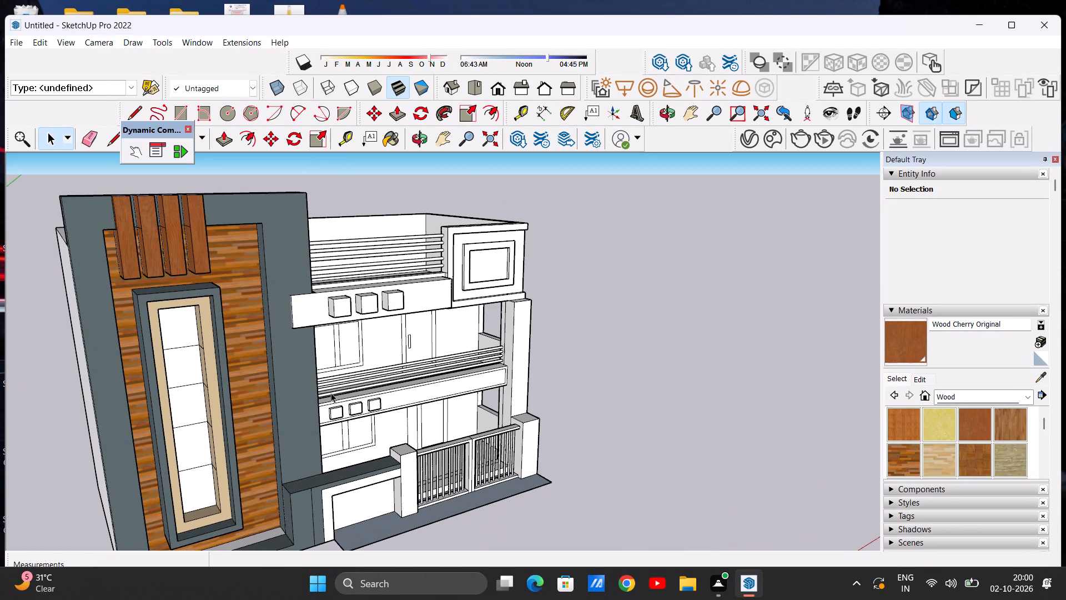
Undo the sideways pull of the upper balcony panel's front strip and the vertical line on its end face.
{"action": "key", "text": "z"}
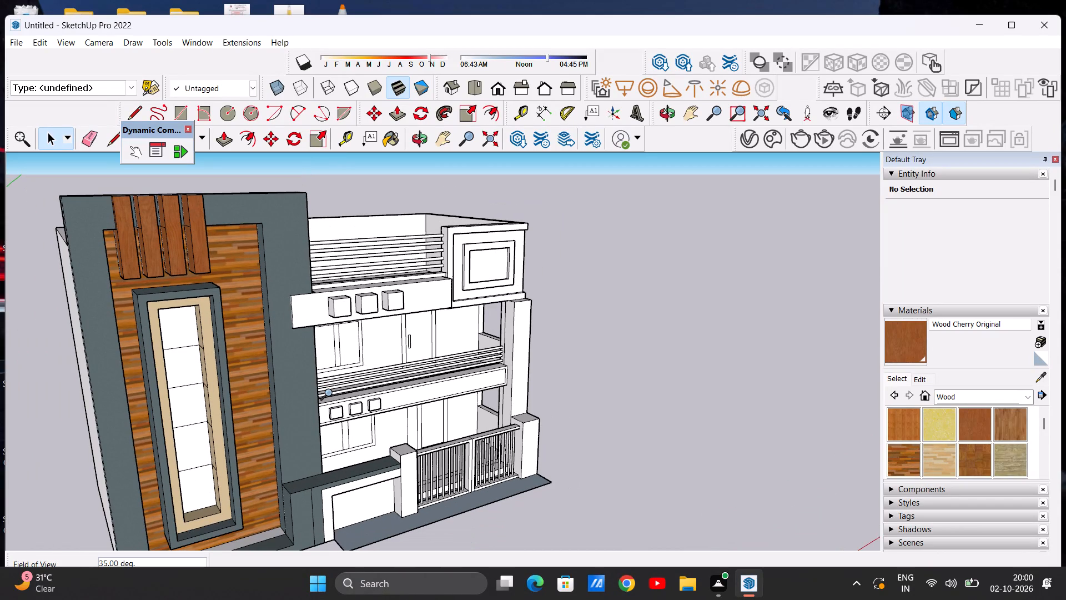
{"action": "key", "text": "ctrl+z"}
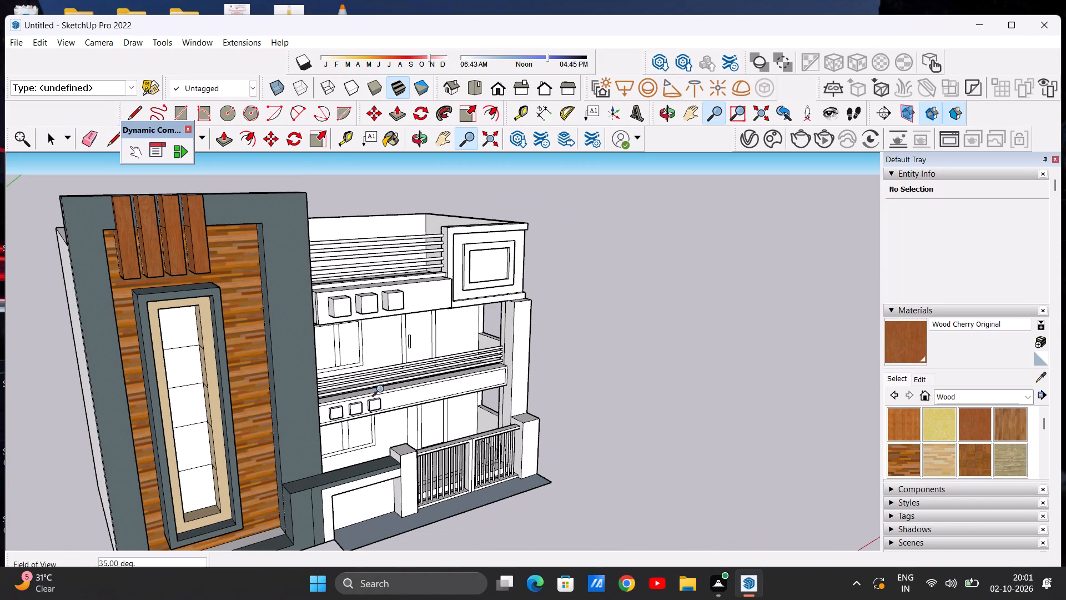
{"action": "scroll", "coordinate": [353, 312], "scroll_direction": "up", "scroll_amount": 11}
{"action": "key", "text": "space"}
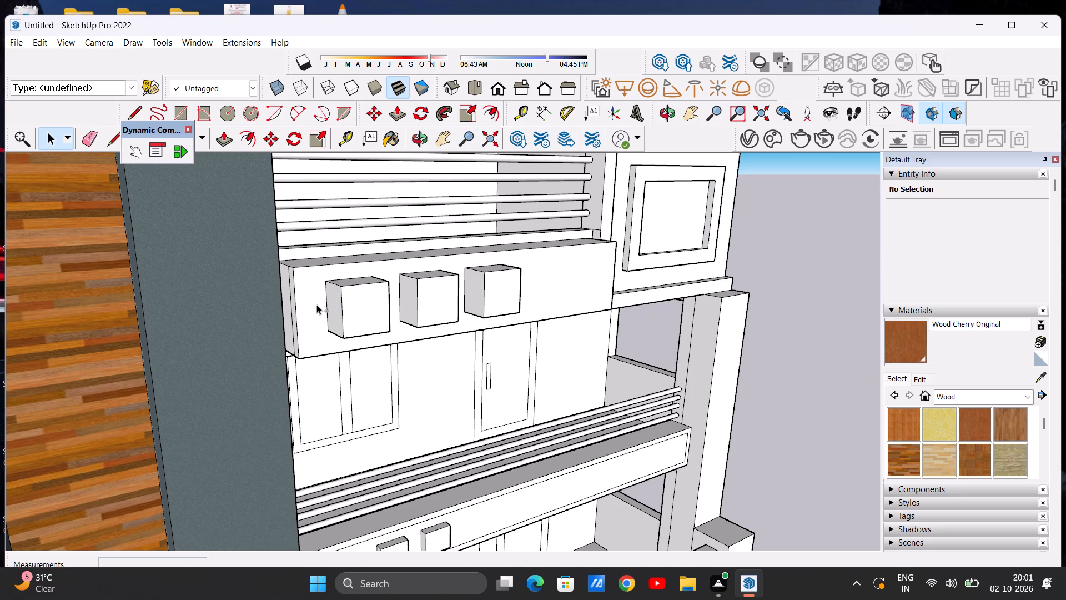
{"action": "key", "text": "ctrl+z"}
Examine the upper balcony panel's end beside the tower and both rows of projecting blocks from above and from the front.
{"action": "scroll", "coordinate": [317, 304], "scroll_direction": "down", "scroll_amount": 9}
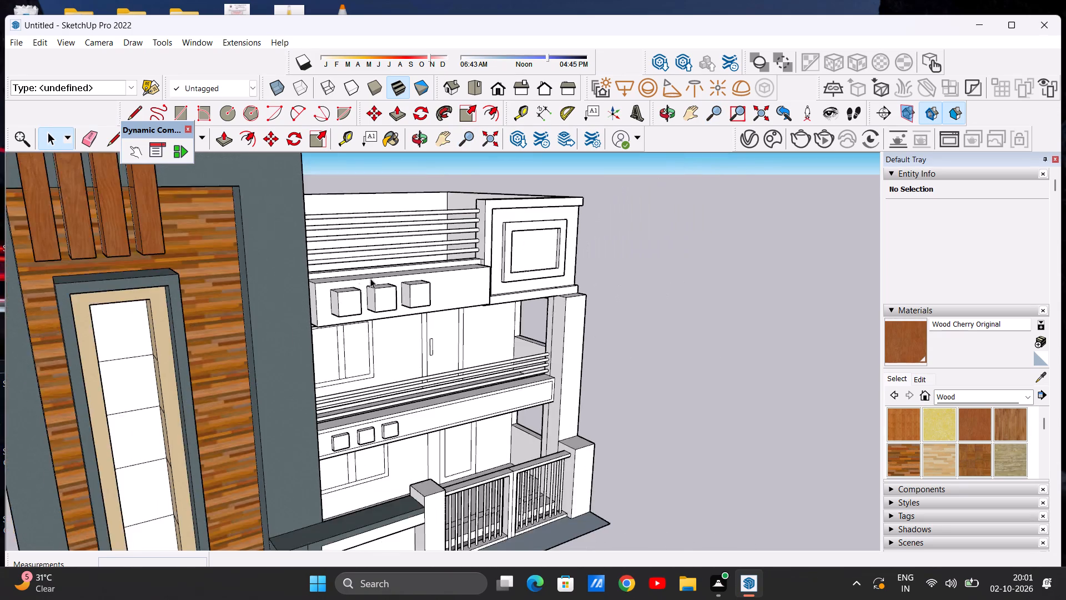
{"action": "scroll", "coordinate": [370, 278], "scroll_direction": "down", "scroll_amount": 2}
{"action": "middle_click_drag", "start_coordinate": [350, 294], "coordinate": [389, 326]}
{"action": "scroll", "coordinate": [355, 328], "scroll_direction": "up", "scroll_amount": 7}
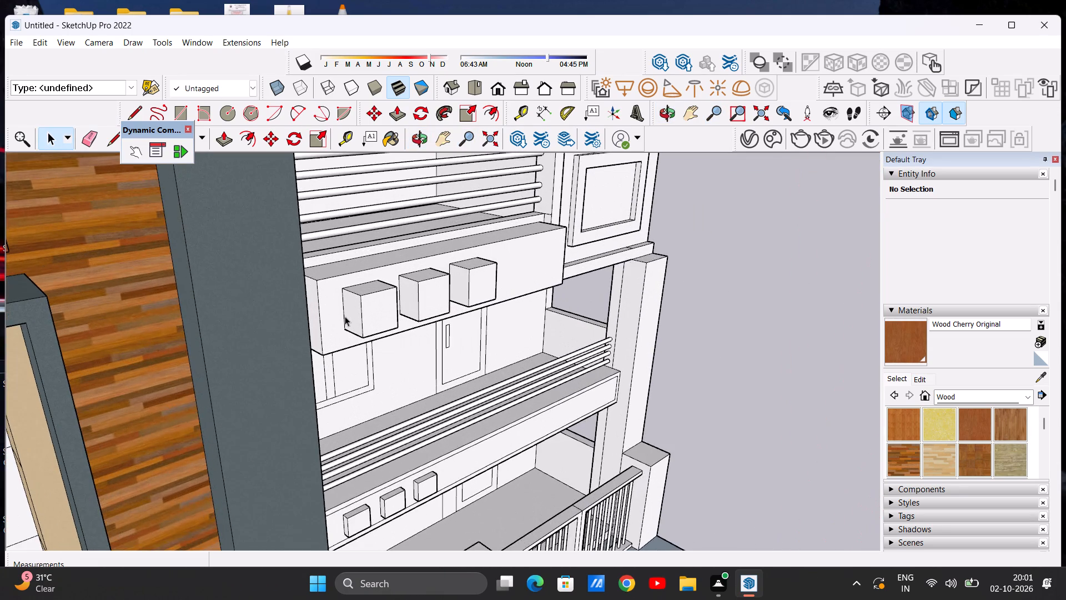
{"action": "scroll", "coordinate": [345, 313], "scroll_direction": "down", "scroll_amount": 8}
{"action": "scroll", "coordinate": [346, 312], "scroll_direction": "up", "scroll_amount": 6}
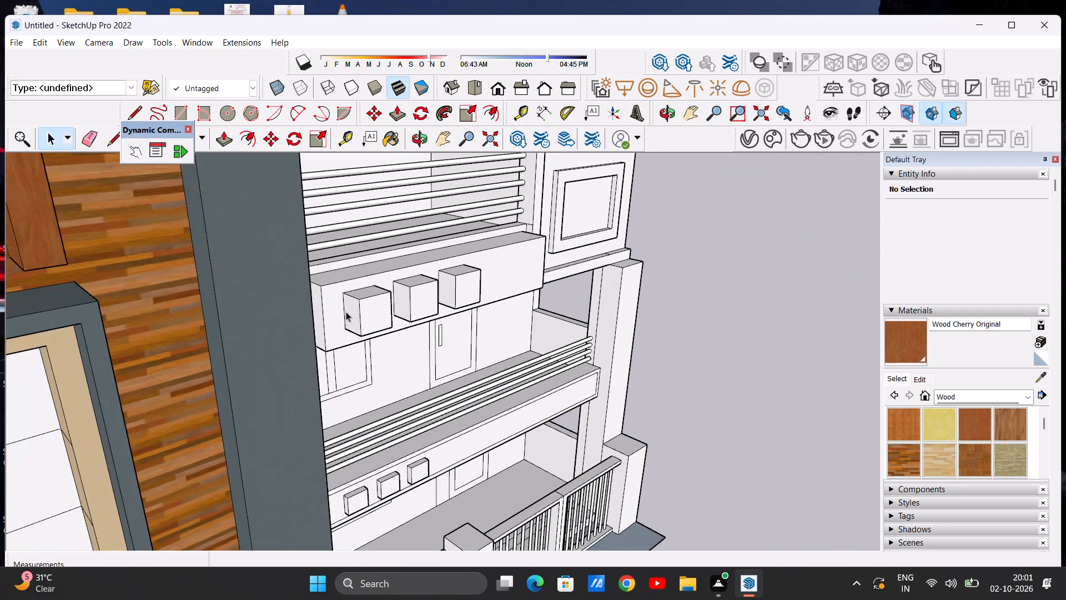
{"action": "scroll", "coordinate": [346, 312], "scroll_direction": "down", "scroll_amount": 16}
{"action": "middle_click_drag", "start_coordinate": [353, 358], "coordinate": [213, 303]}
{"action": "scroll", "coordinate": [393, 299], "scroll_direction": "down", "scroll_amount": 5}
{"action": "scroll", "coordinate": [372, 287], "scroll_direction": "up", "scroll_amount": 13}
{"action": "middle_click_drag", "start_coordinate": [396, 359], "coordinate": [391, 338]}
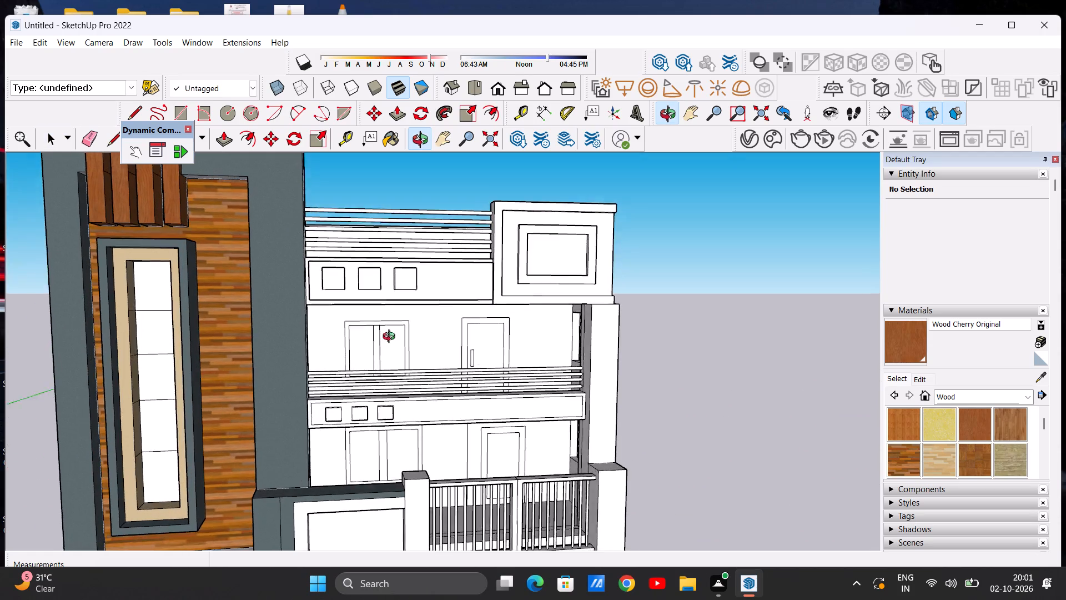
{"action": "middle_click_drag", "start_coordinate": [391, 338], "coordinate": [397, 348]}
Paint the upper balcony panel's front face, around the three projecting blocks, with Wood Cherry Original.
{"action": "scroll", "coordinate": [470, 276], "scroll_direction": "up", "scroll_amount": 5}
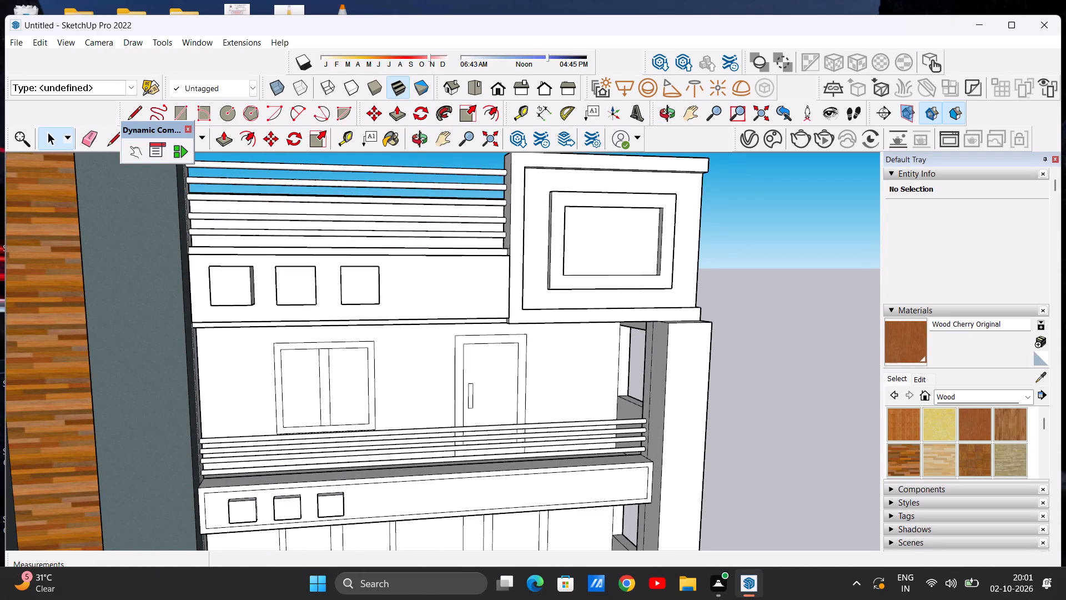
{"action": "left_click", "coordinate": [898, 339]}
{"action": "left_click", "coordinate": [466, 303]}
{"action": "scroll", "coordinate": [471, 306], "scroll_direction": "down", "scroll_amount": 5}
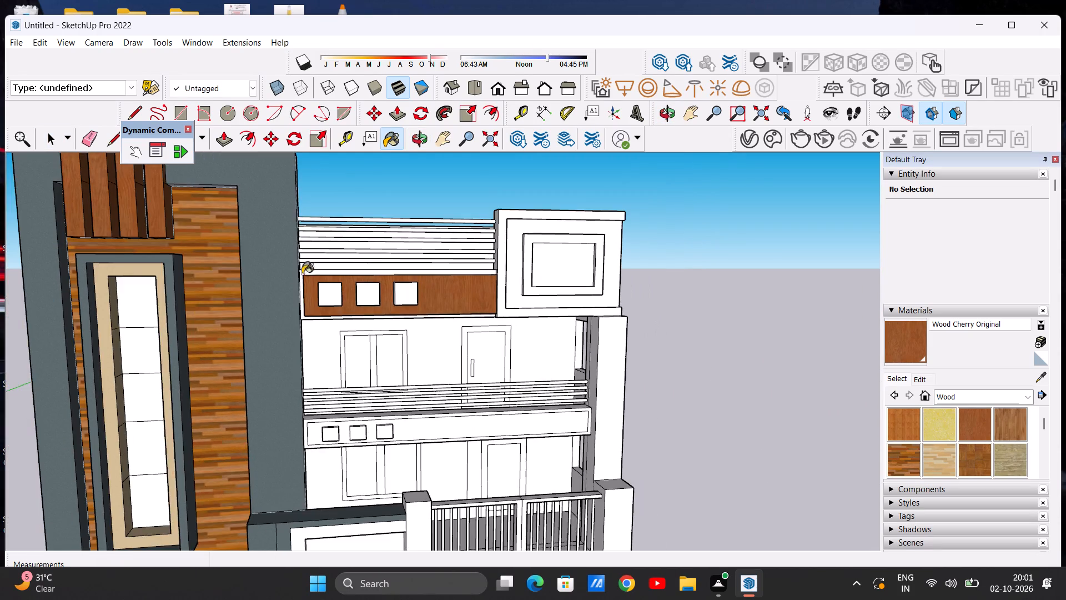
Paint the upper balcony panel's other exposed faces, including both ends and the underside, with Wood Cherry Original.
{"action": "middle_click_drag", "start_coordinate": [296, 272], "coordinate": [459, 392]}
{"action": "scroll", "coordinate": [383, 353], "scroll_direction": "up", "scroll_amount": 3}
{"action": "left_click", "coordinate": [361, 344]}
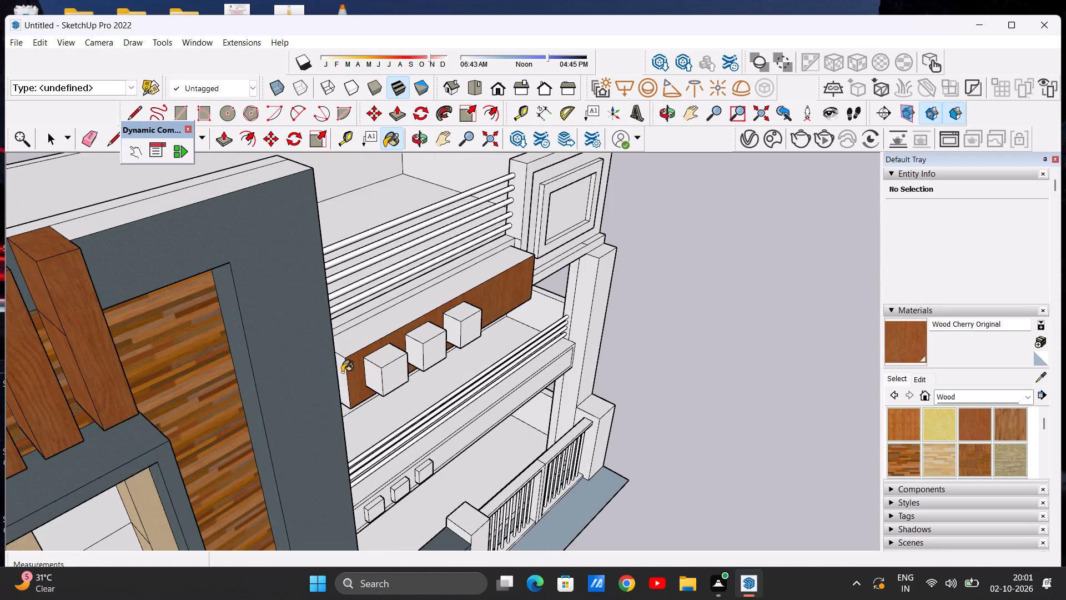
{"action": "left_click", "coordinate": [341, 372]}
{"action": "scroll", "coordinate": [336, 353], "scroll_direction": "down", "scroll_amount": 5}
{"action": "middle_click_drag", "start_coordinate": [479, 359], "coordinate": [188, 313]}
{"action": "scroll", "coordinate": [467, 310], "scroll_direction": "up", "scroll_amount": 5}
{"action": "left_click", "coordinate": [427, 290]}
{"action": "scroll", "coordinate": [438, 319], "scroll_direction": "down", "scroll_amount": 3}
{"action": "middle_click_drag", "start_coordinate": [413, 348], "coordinate": [396, 201]}
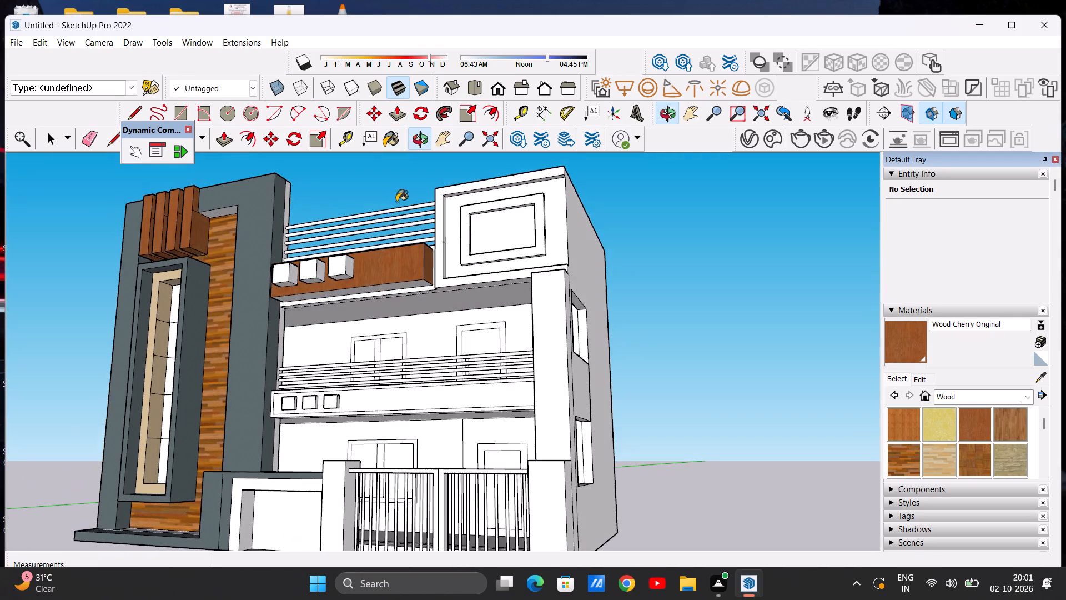
{"action": "scroll", "coordinate": [420, 271], "scroll_direction": "up", "scroll_amount": 10}
{"action": "left_click", "coordinate": [414, 291]}
{"action": "scroll", "coordinate": [476, 316], "scroll_direction": "down", "scroll_amount": 6}
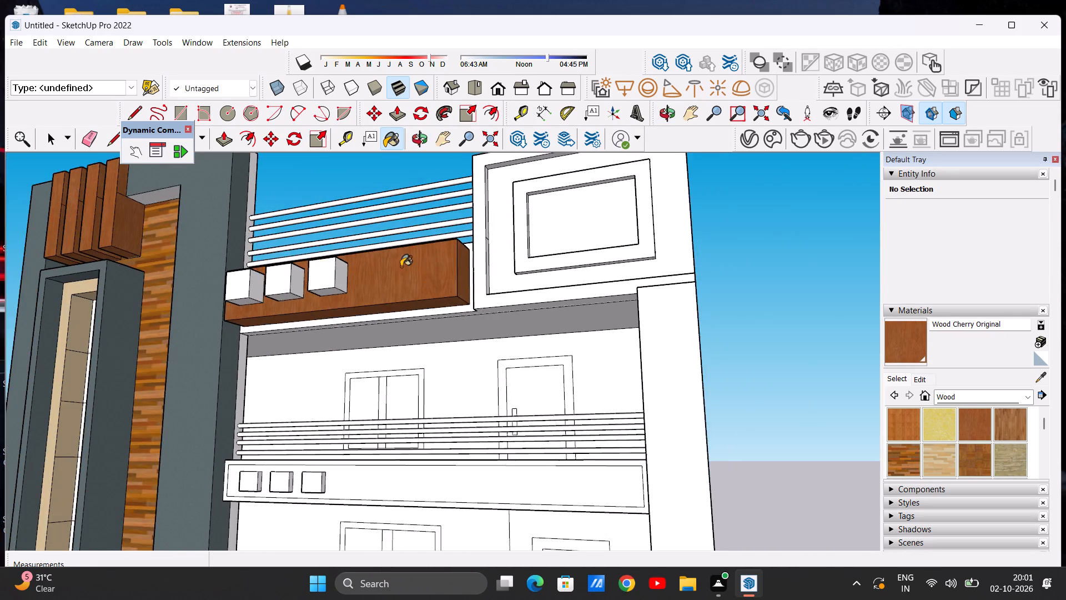
Review the wood-finished upper balcony panel against the tower and the whole front elevation.
{"action": "middle_click_drag", "start_coordinate": [409, 272], "coordinate": [553, 368]}
{"action": "scroll", "coordinate": [434, 337], "scroll_direction": "down", "scroll_amount": 5}
{"action": "middle_click_drag", "start_coordinate": [450, 354], "coordinate": [432, 332]}
{"action": "scroll", "coordinate": [428, 356], "scroll_direction": "down", "scroll_amount": 4}
{"action": "scroll", "coordinate": [411, 332], "scroll_direction": "up", "scroll_amount": 7}
{"action": "scroll", "coordinate": [406, 334], "scroll_direction": "down", "scroll_amount": 7}
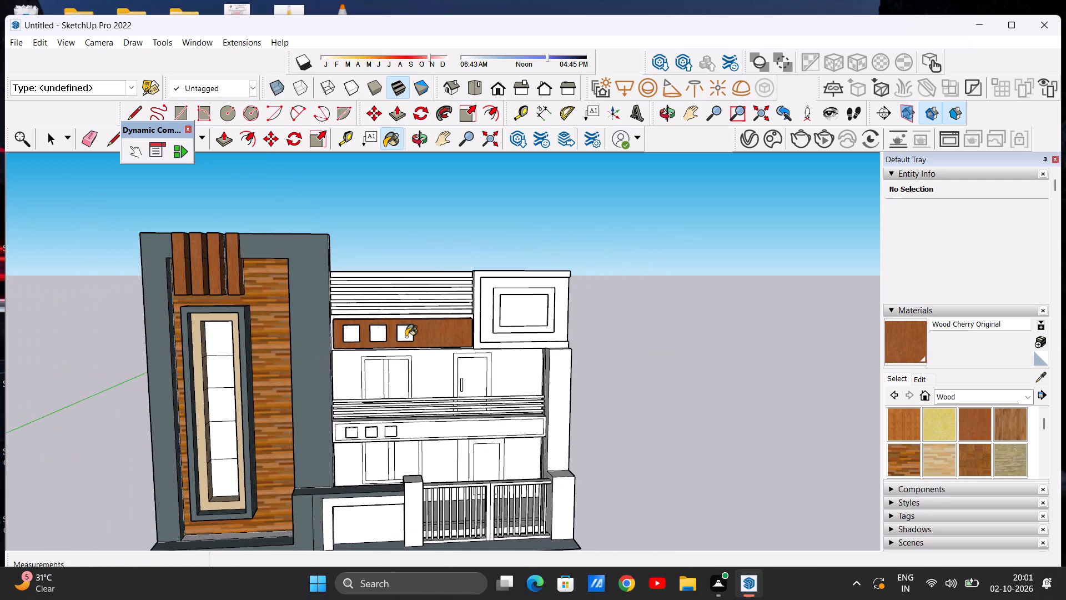
{"action": "key", "text": "space"}
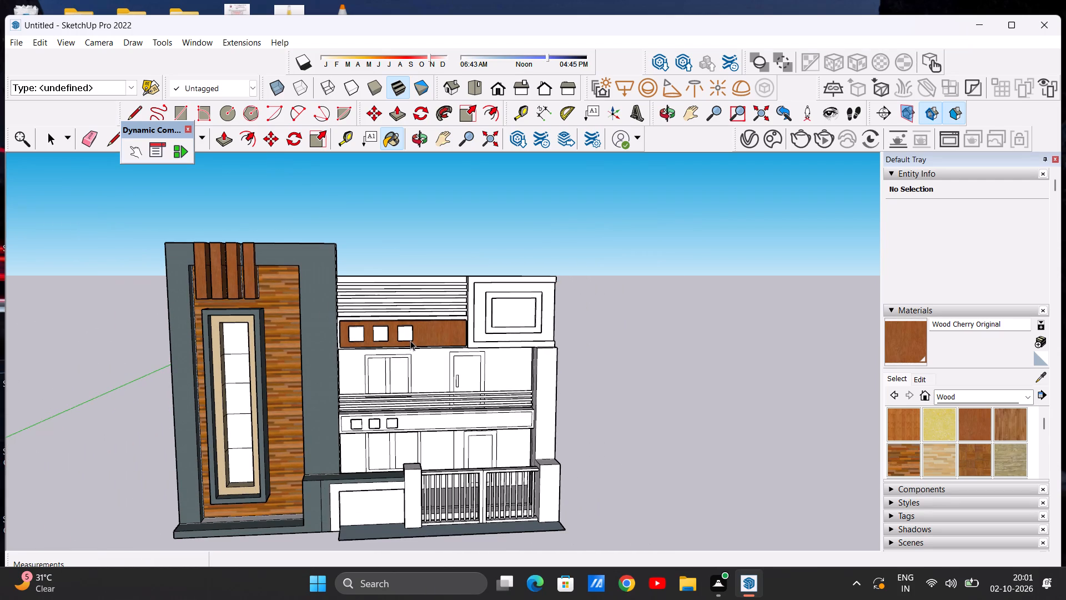
{"action": "scroll", "coordinate": [419, 340], "scroll_direction": "down", "scroll_amount": 2}
{"action": "middle_click_drag", "start_coordinate": [423, 369], "coordinate": [423, 321]}
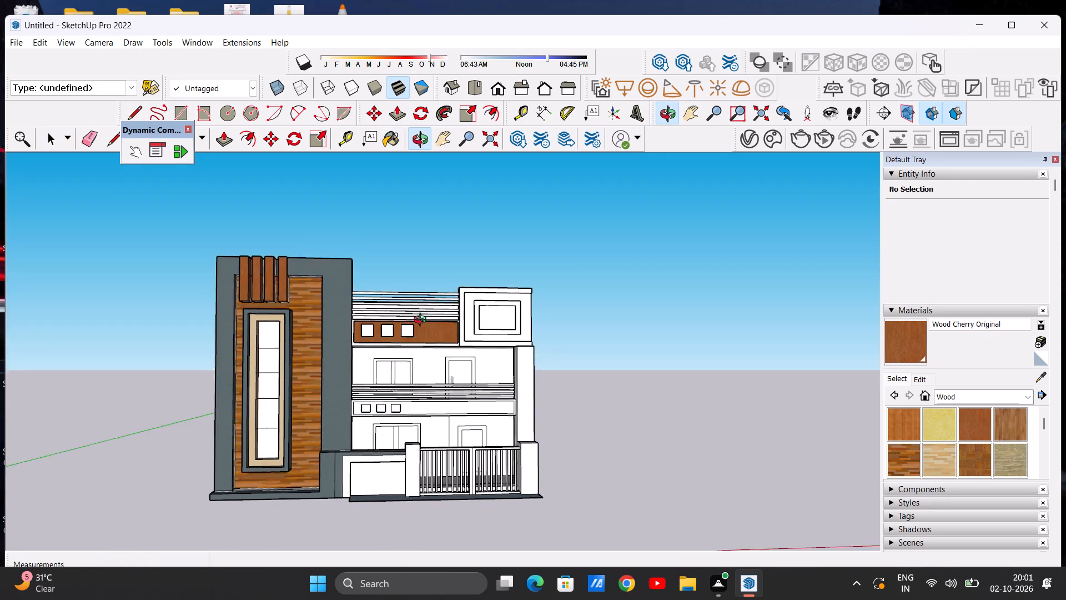
{"action": "middle_click_drag", "start_coordinate": [423, 321], "coordinate": [406, 354]}
Paint the framed parapet box's recessed outer field and central rectangle with Wood Cherry Original, skipping the raised frame between them.
{"action": "scroll", "coordinate": [411, 336], "scroll_direction": "up", "scroll_amount": 3}
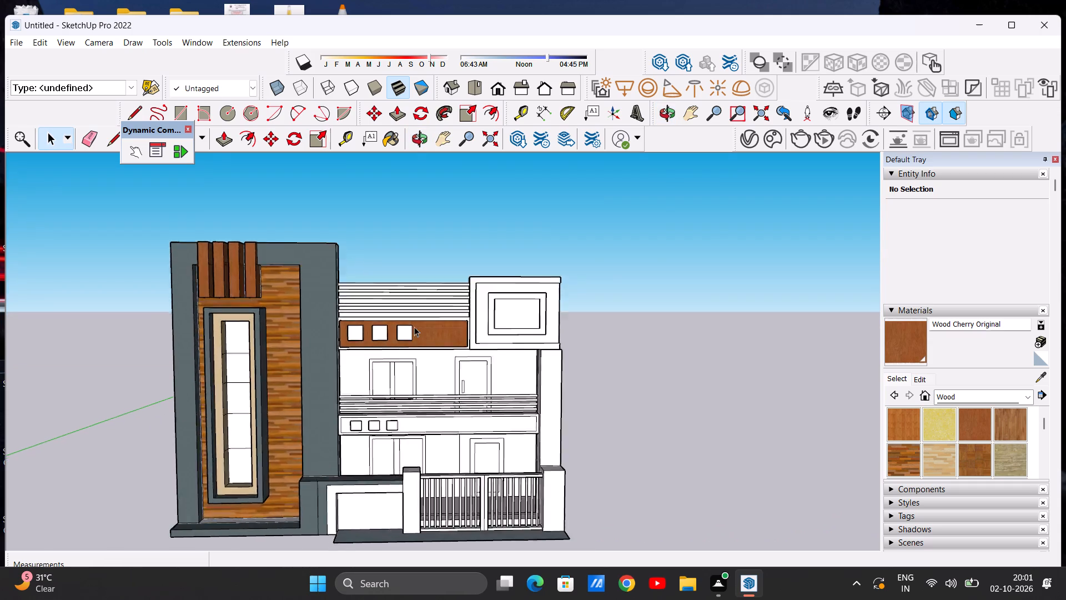
{"action": "scroll", "coordinate": [414, 327], "scroll_direction": "up", "scroll_amount": 8}
{"action": "scroll", "coordinate": [444, 336], "scroll_direction": "down", "scroll_amount": 3}
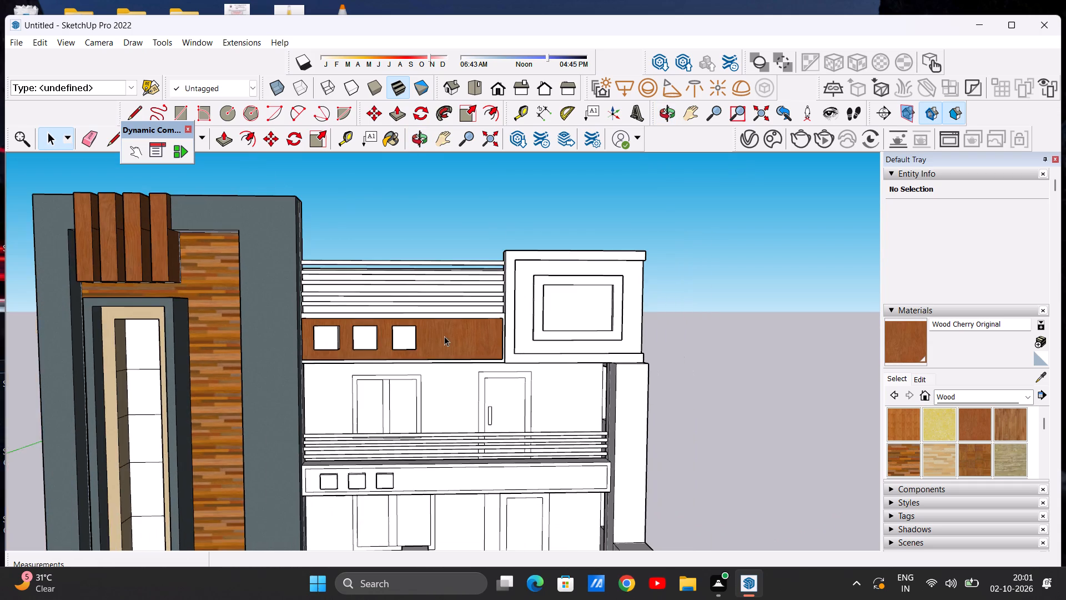
{"action": "scroll", "coordinate": [530, 311], "scroll_direction": "up", "scroll_amount": 6}
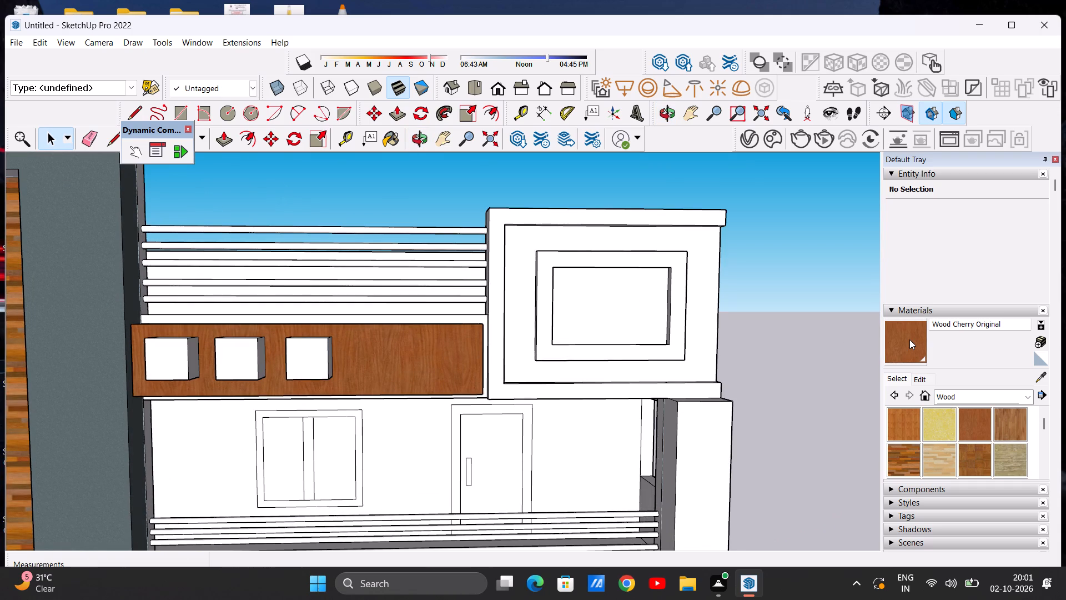
{"action": "left_click", "coordinate": [909, 339]}
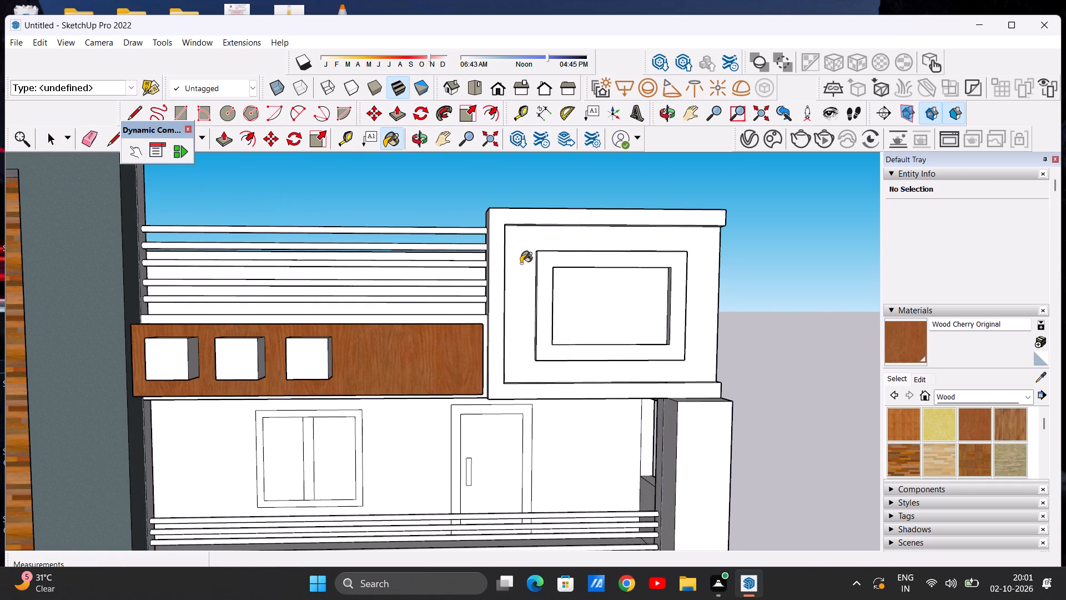
{"action": "left_click", "coordinate": [520, 263]}
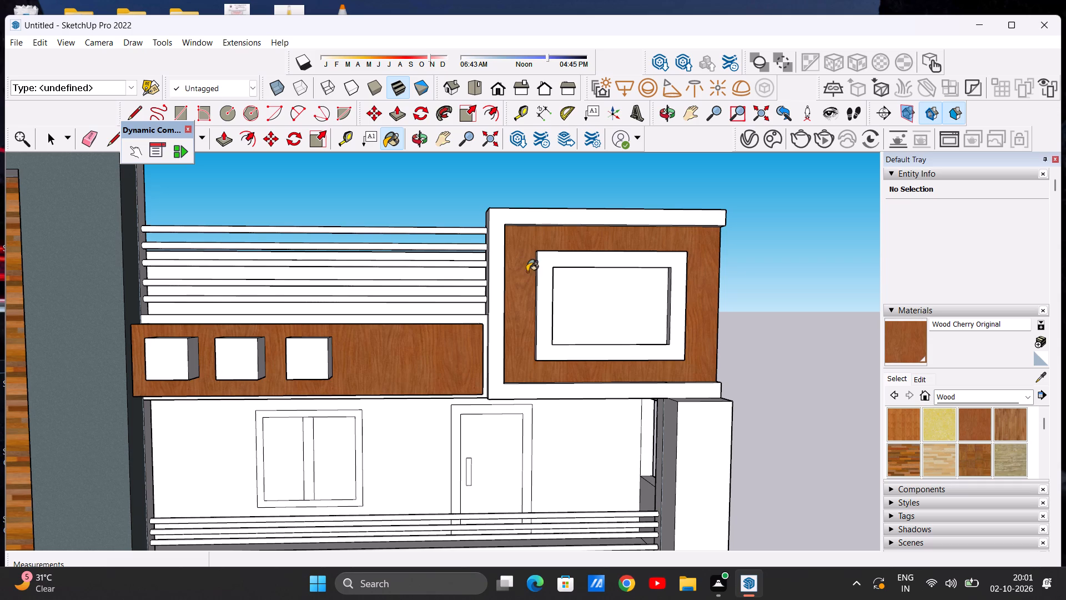
{"action": "left_click", "coordinate": [582, 298]}
Paint the front face of the corner column below the parapet box with Wood Cherry Original.
{"action": "scroll", "coordinate": [535, 299], "scroll_direction": "down", "scroll_amount": 2}
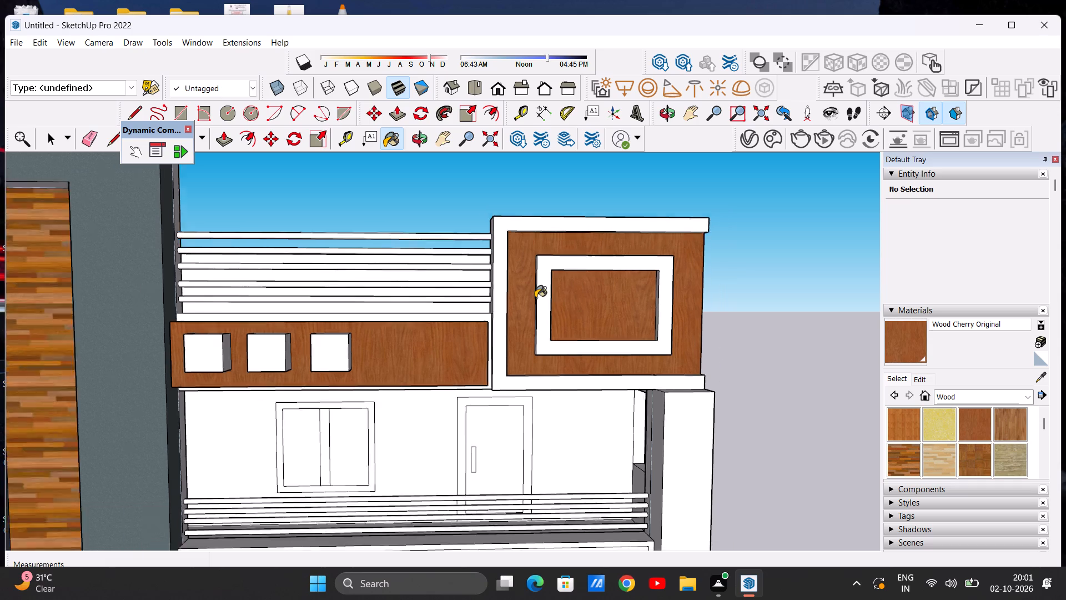
{"action": "scroll", "coordinate": [535, 298], "scroll_direction": "down", "scroll_amount": 15}
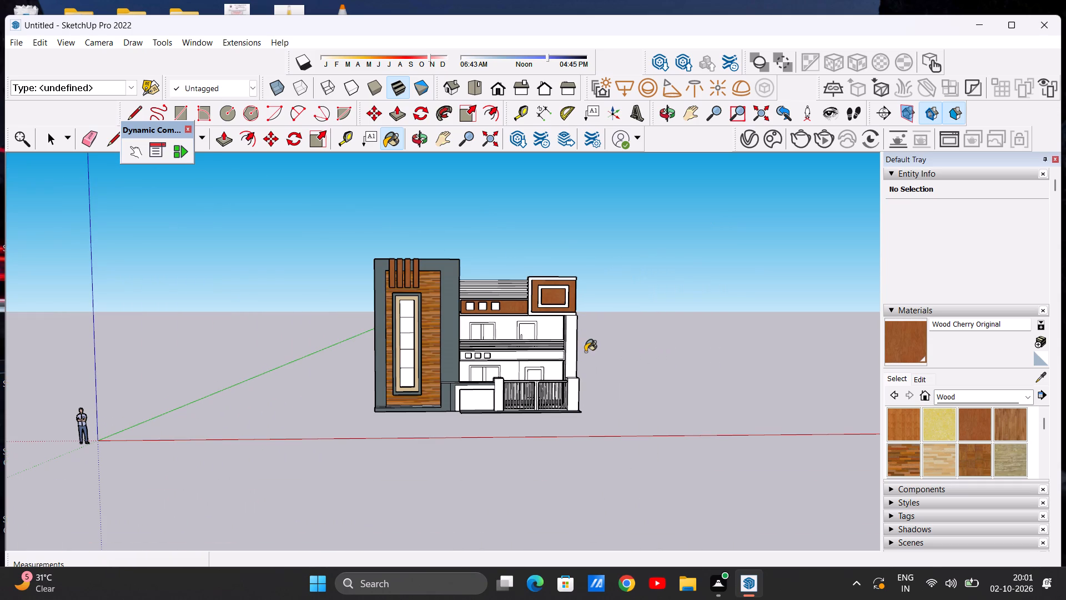
{"action": "scroll", "coordinate": [573, 366], "scroll_direction": "up", "scroll_amount": 15}
{"action": "left_click", "coordinate": [567, 351]}
{"action": "scroll", "coordinate": [577, 366], "scroll_direction": "down", "scroll_amount": 3}
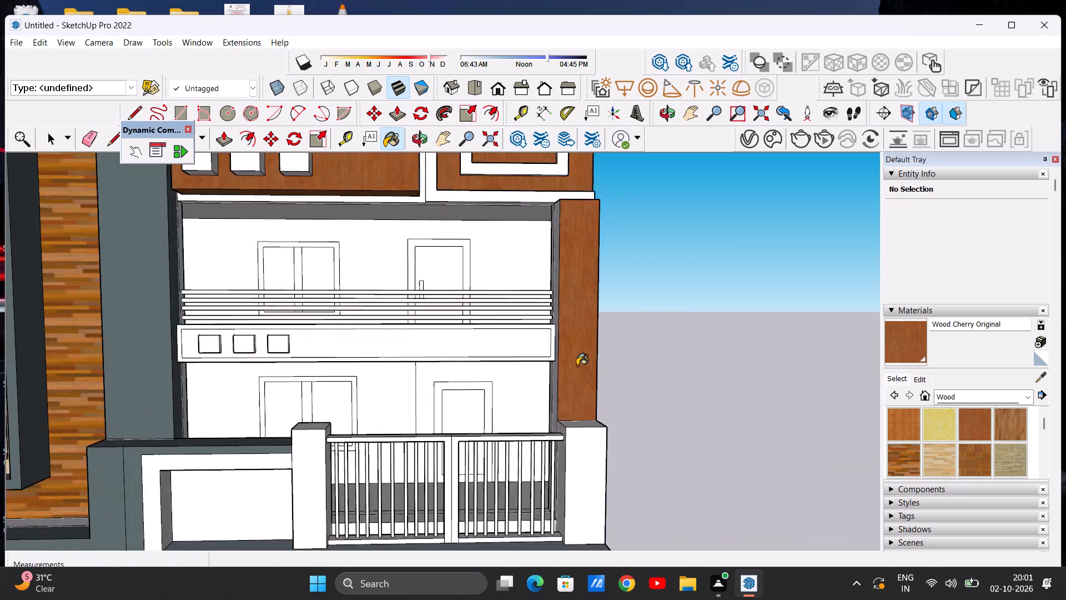
{"action": "scroll", "coordinate": [577, 366], "scroll_direction": "down", "scroll_amount": 2}
Paint the corner column's side faces, towards the balcony and on the outer wall, with Wood Cherry Original.
{"action": "middle_click_drag", "start_coordinate": [553, 352], "coordinate": [668, 392]}
{"action": "scroll", "coordinate": [558, 266], "scroll_direction": "up", "scroll_amount": 5}
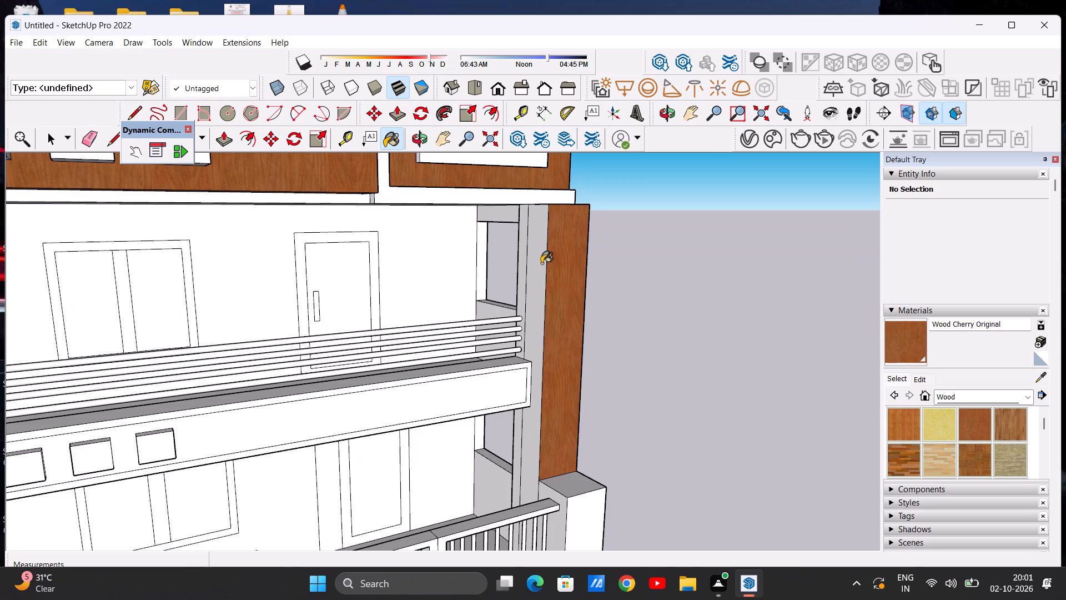
{"action": "left_click", "coordinate": [540, 267]}
{"action": "scroll", "coordinate": [499, 289], "scroll_direction": "down", "scroll_amount": 5}
{"action": "scroll", "coordinate": [516, 284], "scroll_direction": "up", "scroll_amount": 4}
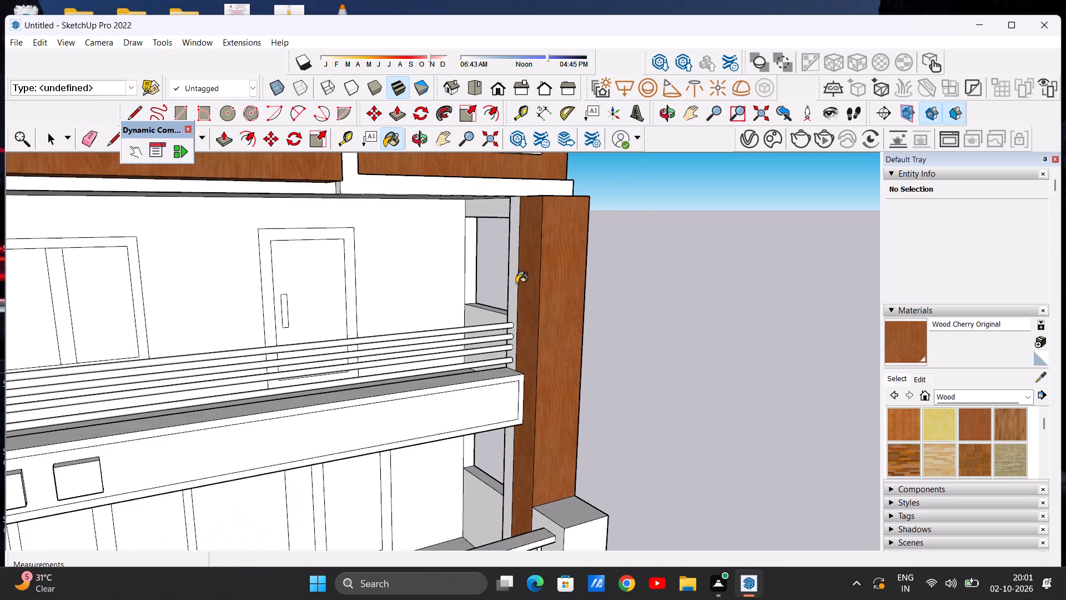
{"action": "scroll", "coordinate": [516, 283], "scroll_direction": "up", "scroll_amount": 7}
{"action": "left_click", "coordinate": [509, 272]}
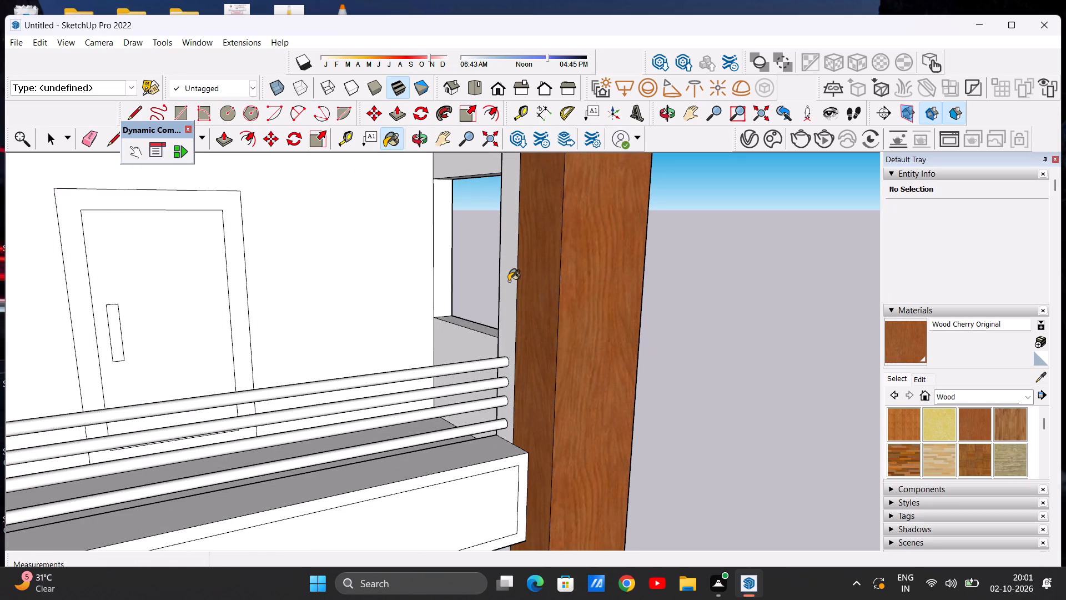
{"action": "scroll", "coordinate": [497, 319], "scroll_direction": "down", "scroll_amount": 10}
{"action": "middle_click_drag", "start_coordinate": [610, 319], "coordinate": [248, 299]}
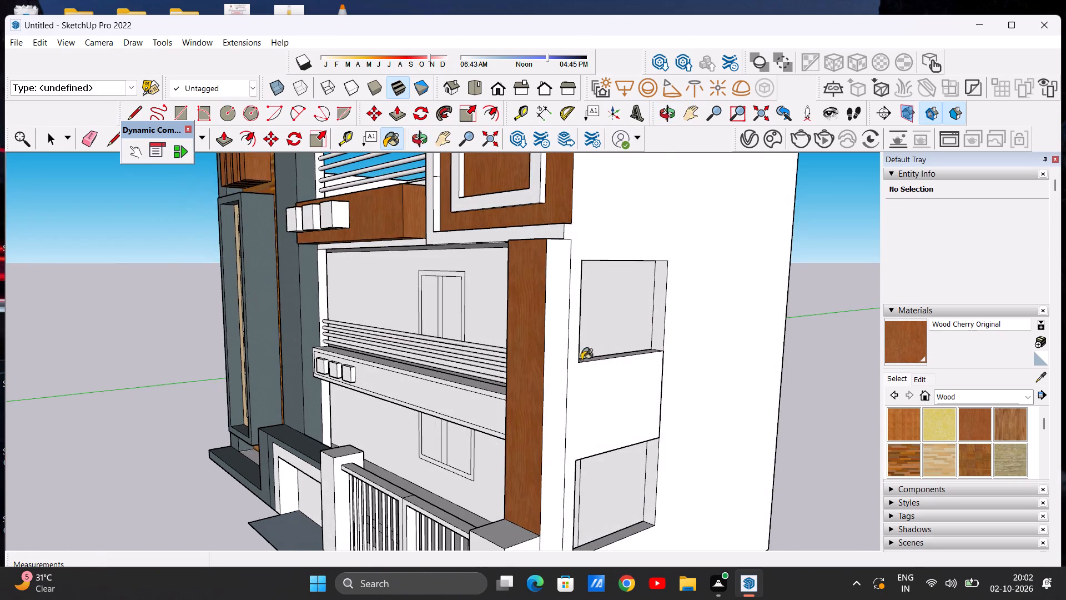
{"action": "scroll", "coordinate": [580, 360], "scroll_direction": "up", "scroll_amount": 3}
{"action": "left_click", "coordinate": [546, 362]}
{"action": "scroll", "coordinate": [547, 362], "scroll_direction": "down", "scroll_amount": 10}
{"action": "middle_click_drag", "start_coordinate": [515, 341], "coordinate": [587, 341]}
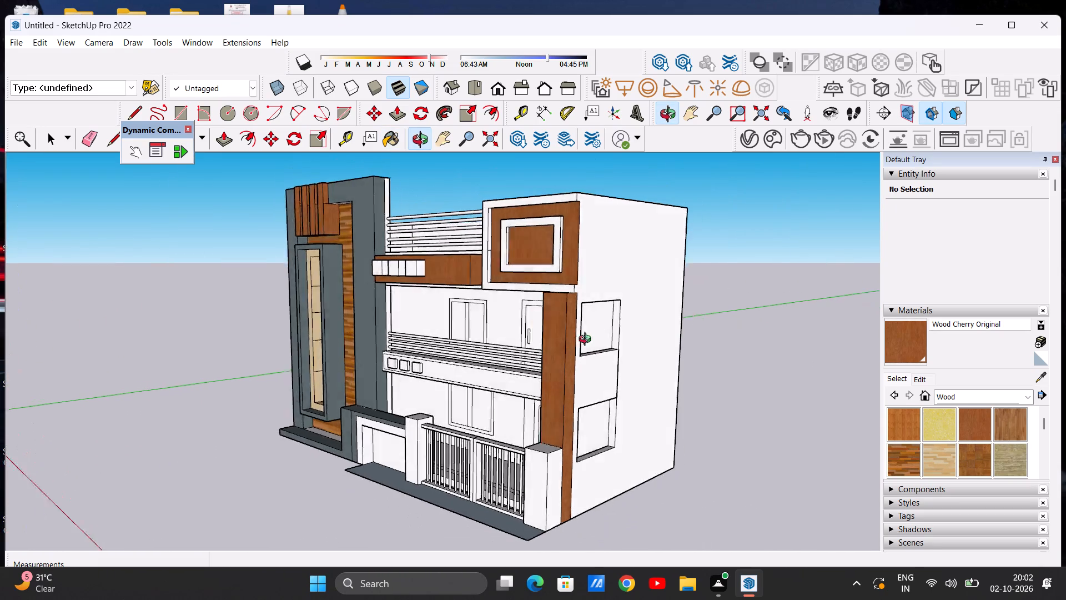
Review the wood-finished parapet box, corner column and upper balcony panel from several angles and against the whole elevation.
{"action": "middle_click_drag", "start_coordinate": [587, 341], "coordinate": [738, 317]}
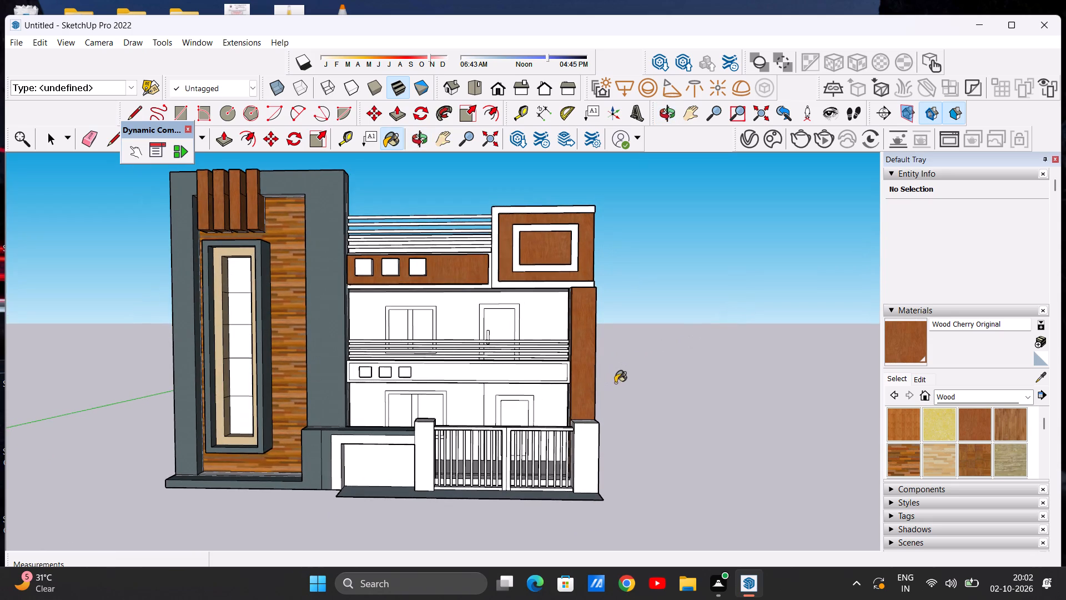
{"action": "scroll", "coordinate": [618, 387], "scroll_direction": "down", "scroll_amount": 3}
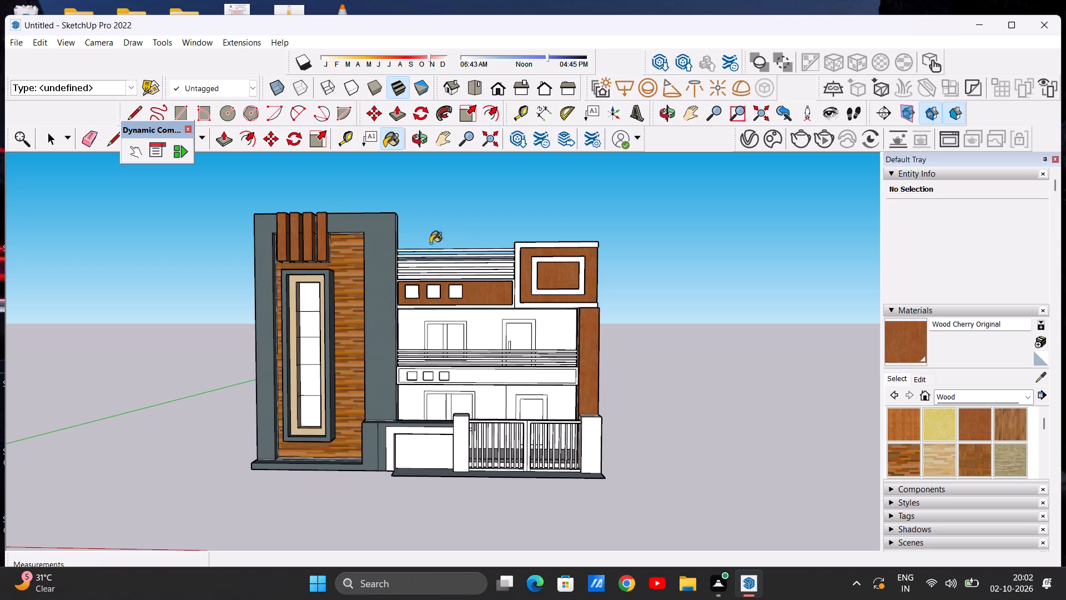
{"action": "scroll", "coordinate": [405, 269], "scroll_direction": "up", "scroll_amount": 10}
{"action": "middle_click_drag", "start_coordinate": [411, 282], "coordinate": [314, 371]}
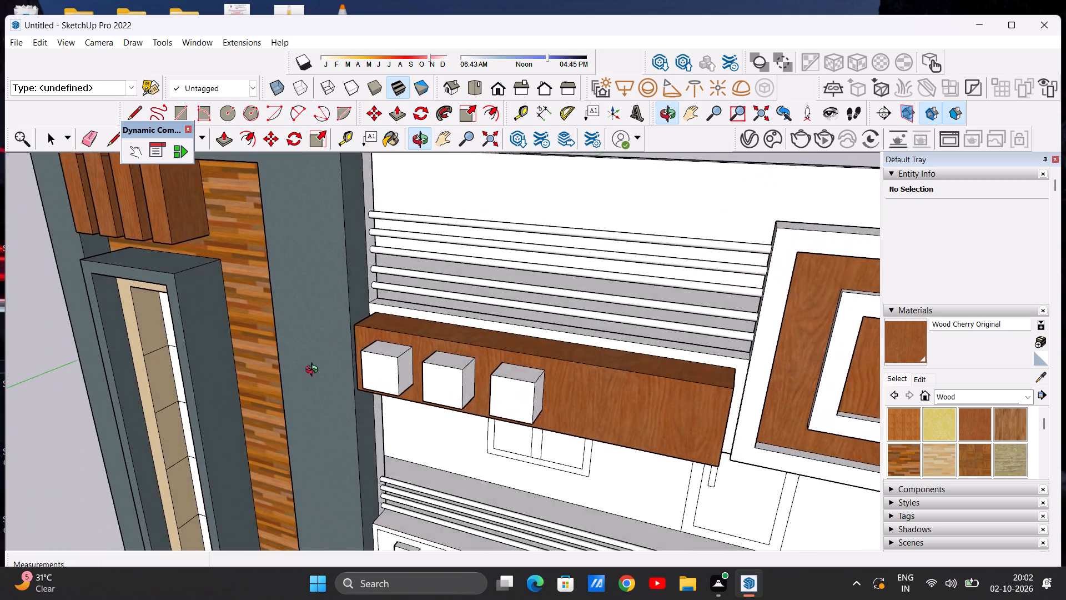
{"action": "middle_click_drag", "start_coordinate": [314, 371], "coordinate": [406, 317]}
{"action": "scroll", "coordinate": [399, 350], "scroll_direction": "down", "scroll_amount": 4}
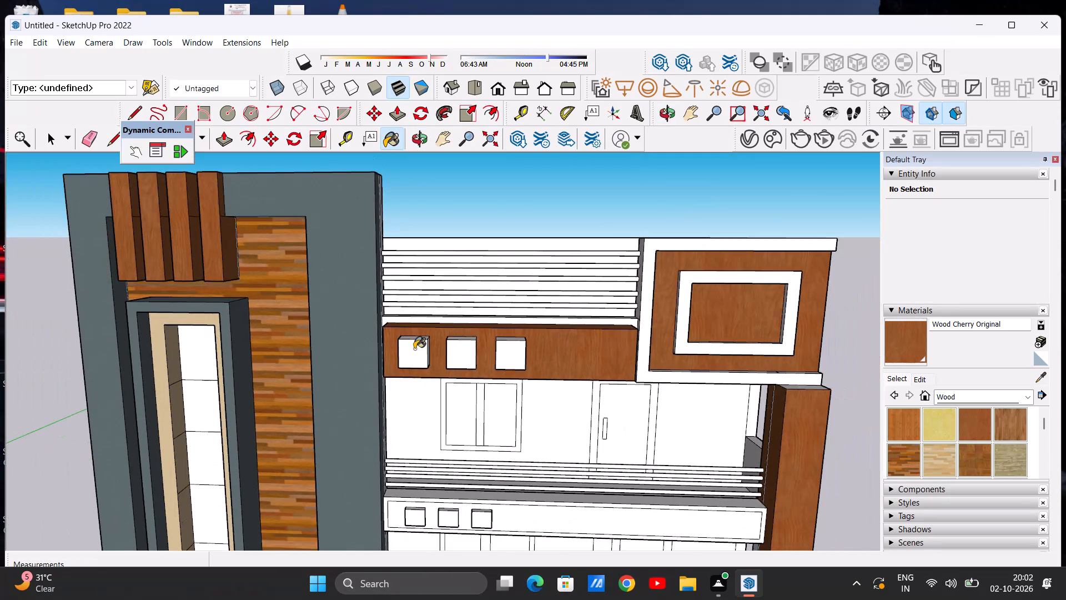
{"action": "scroll", "coordinate": [428, 343], "scroll_direction": "down", "scroll_amount": 3}
{"action": "scroll", "coordinate": [406, 363], "scroll_direction": "up", "scroll_amount": 5}
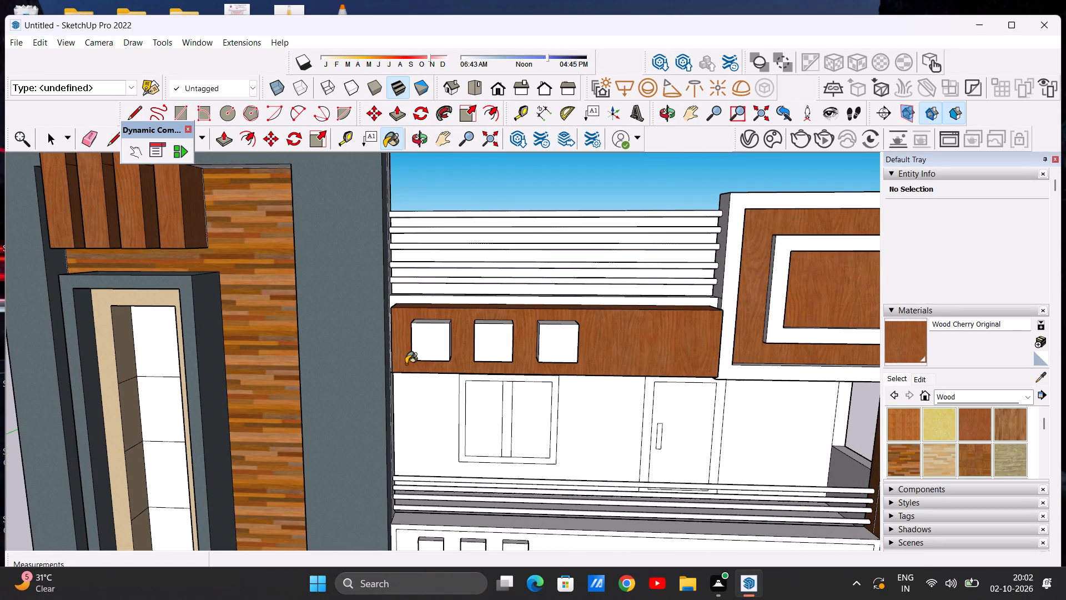
{"action": "scroll", "coordinate": [407, 362], "scroll_direction": "down", "scroll_amount": 6}
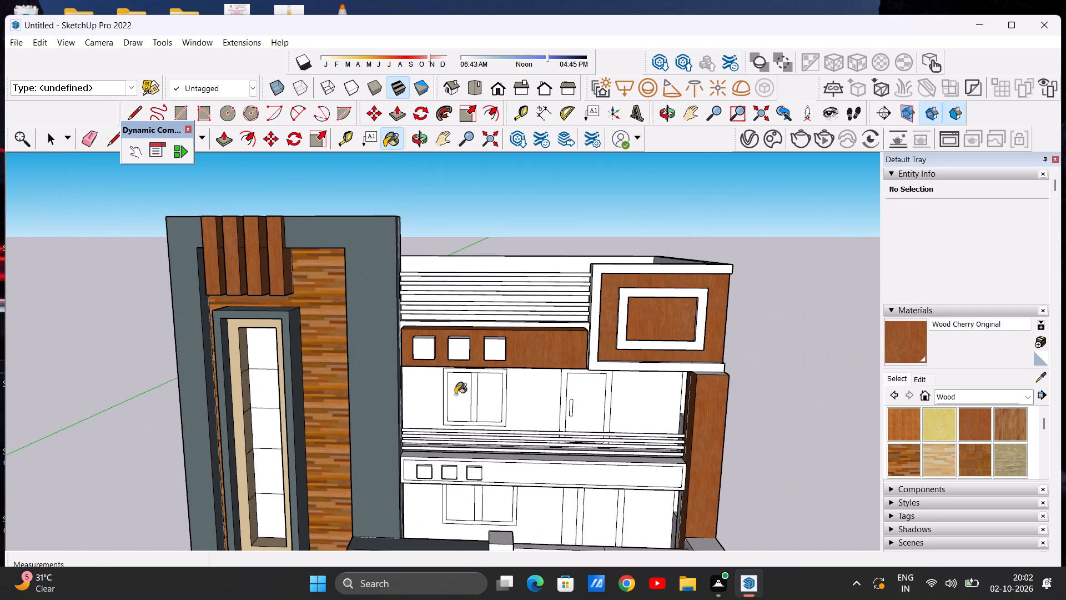
{"action": "middle_click_drag", "start_coordinate": [455, 394], "coordinate": [466, 350]}
{"action": "scroll", "coordinate": [466, 388], "scroll_direction": "down", "scroll_amount": 8}
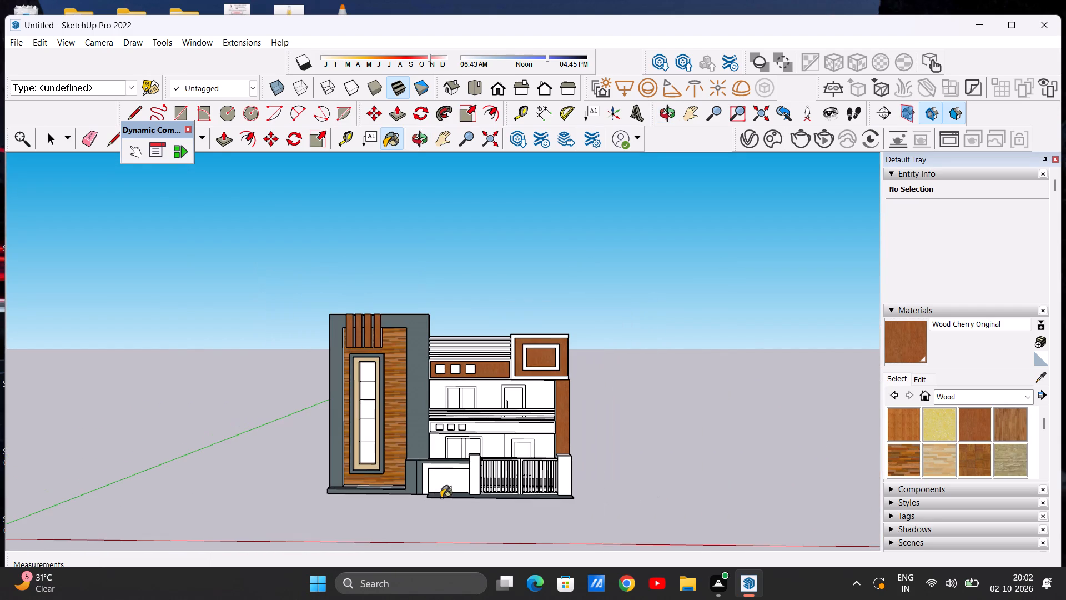
Paint the recessed rectangular panel of the boundary wall beside the gate with Wood Cherry Original.
{"action": "scroll", "coordinate": [452, 503], "scroll_direction": "up", "scroll_amount": 8}
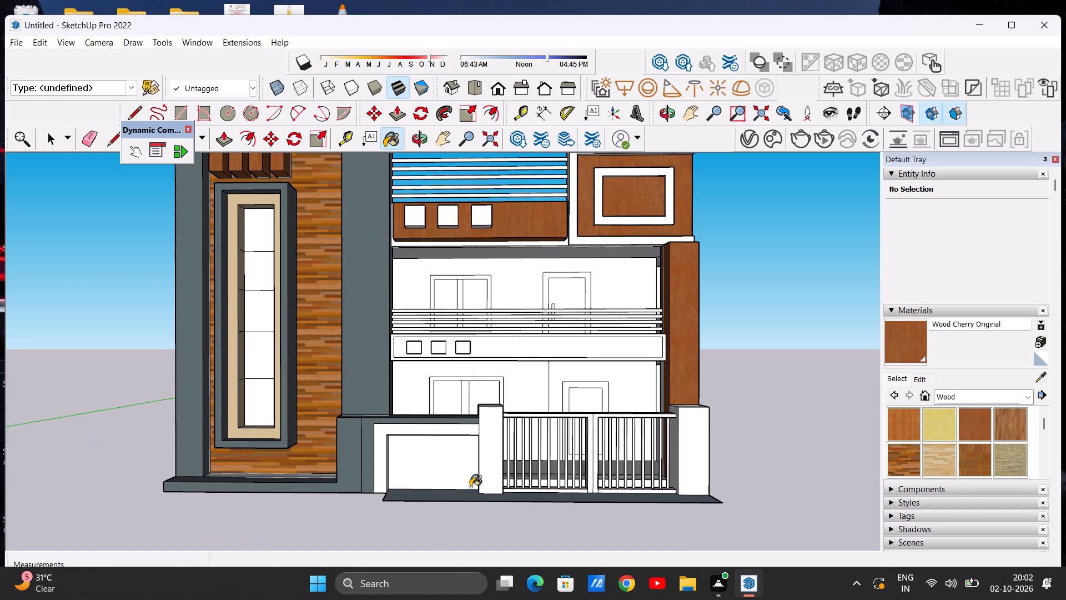
{"action": "scroll", "coordinate": [439, 462], "scroll_direction": "up", "scroll_amount": 6}
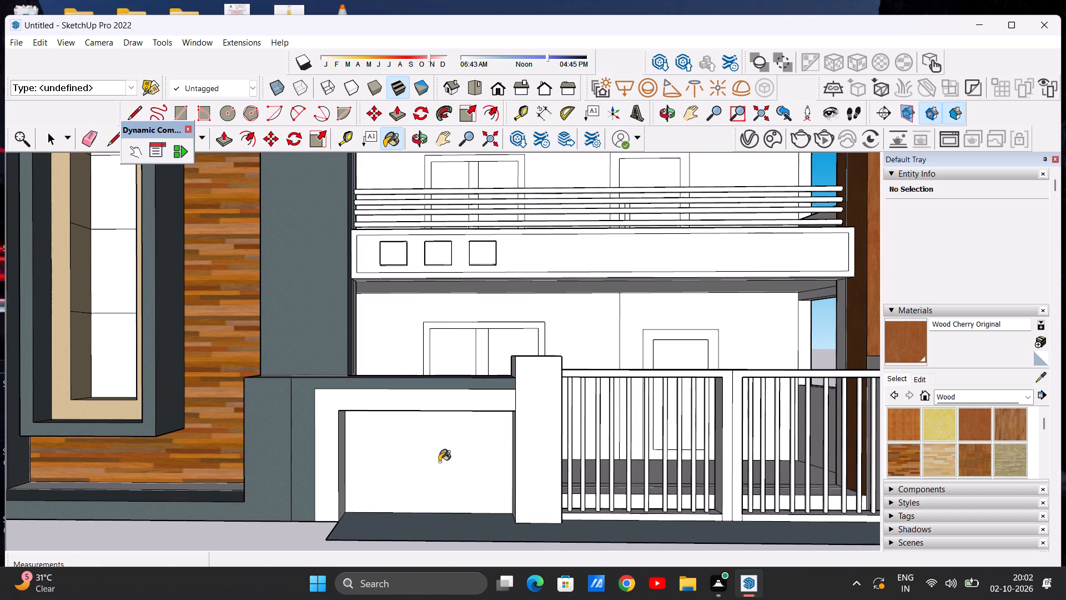
{"action": "left_click", "coordinate": [439, 462]}
{"action": "right_click", "coordinate": [439, 462]}
{"action": "left_click", "coordinate": [400, 476]}
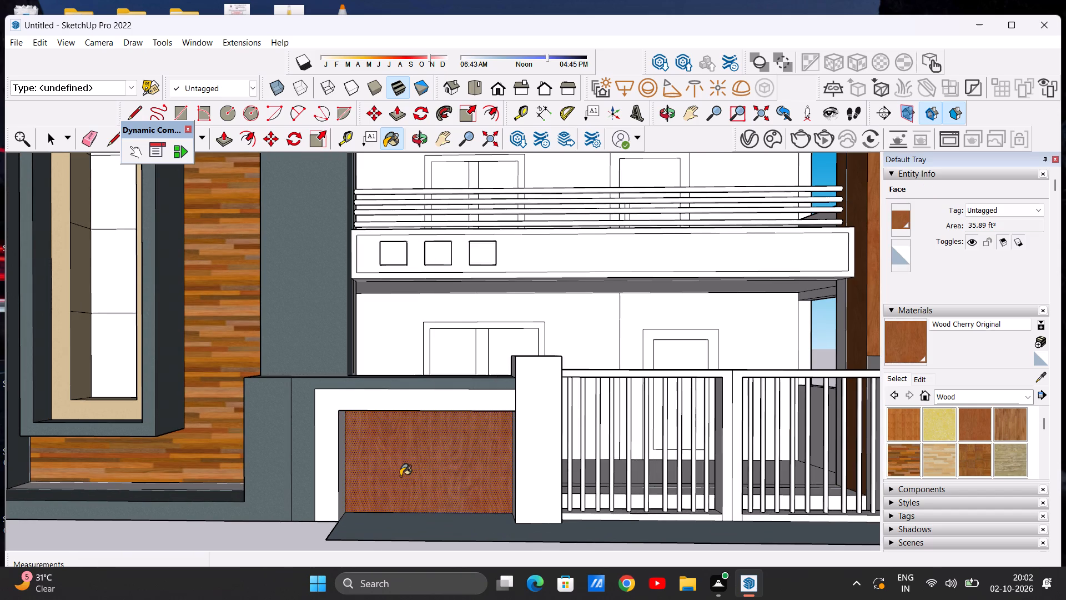
{"action": "scroll", "coordinate": [403, 473], "scroll_direction": "down", "scroll_amount": 5}
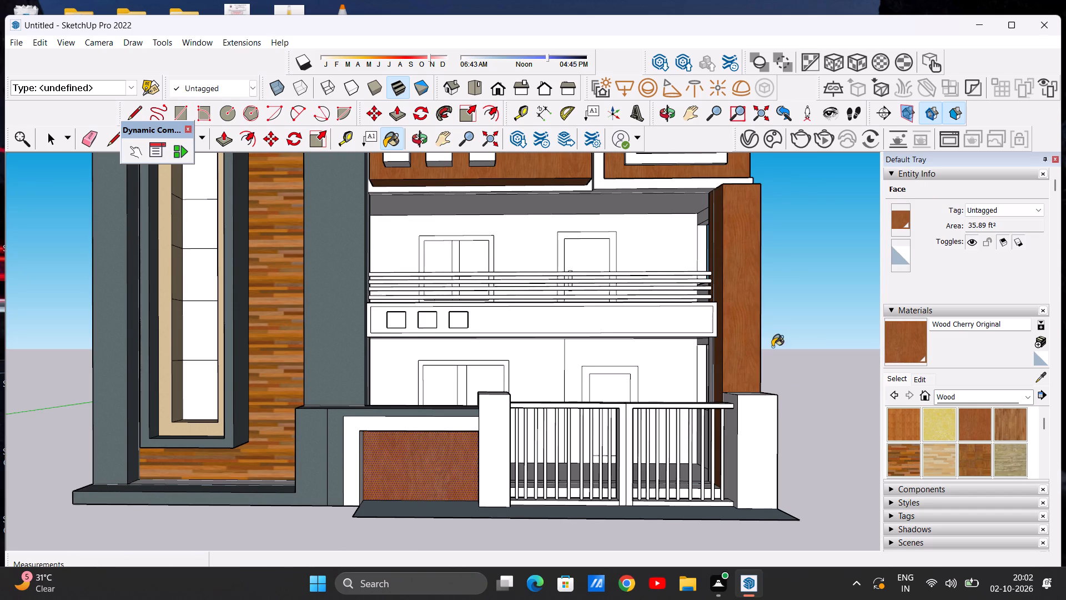
{"action": "key", "text": "space"}
{"action": "left_click", "coordinate": [772, 347]}
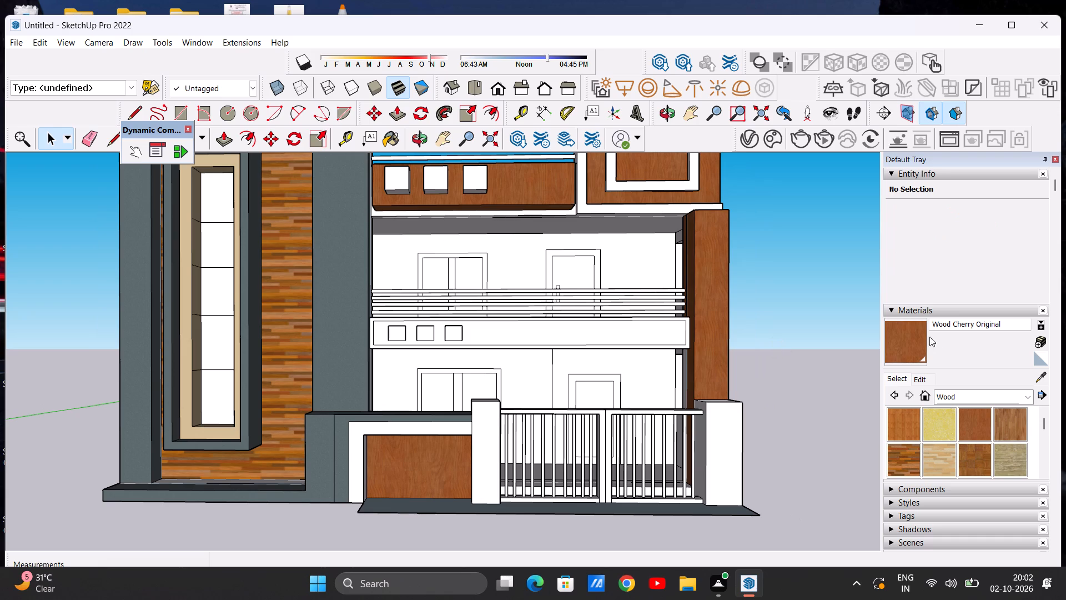
Paint both inner side faces and the top inner face of the boundary wall's recess with Wood Cherry Original.
{"action": "left_click", "coordinate": [903, 349]}
{"action": "scroll", "coordinate": [391, 472], "scroll_direction": "up", "scroll_amount": 5}
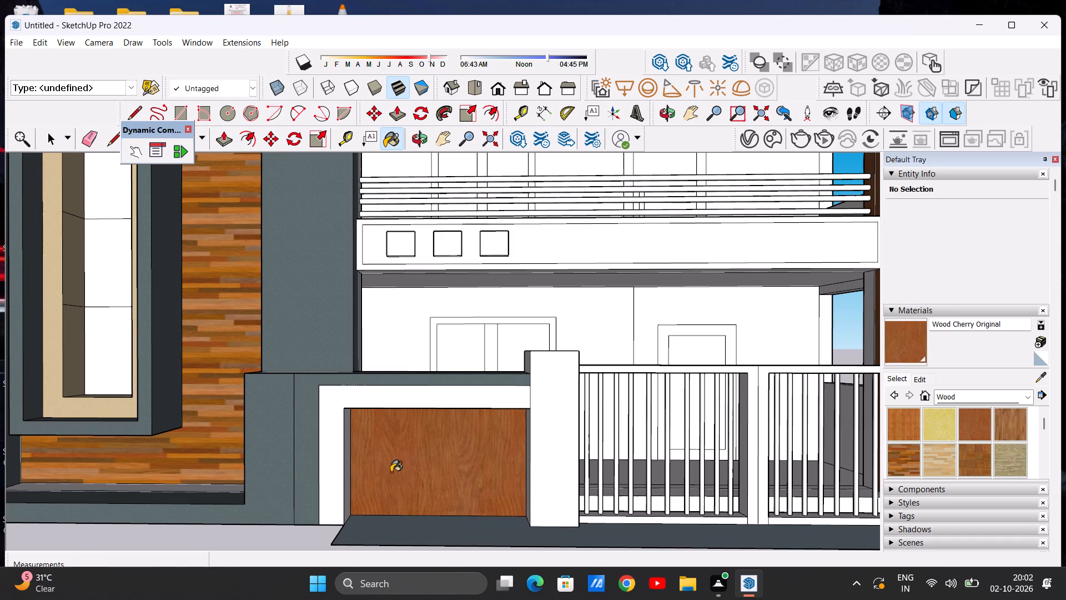
{"action": "scroll", "coordinate": [436, 453], "scroll_direction": "down", "scroll_amount": 4}
{"action": "middle_click_drag", "start_coordinate": [413, 468], "coordinate": [434, 453]}
{"action": "scroll", "coordinate": [436, 465], "scroll_direction": "up", "scroll_amount": 5}
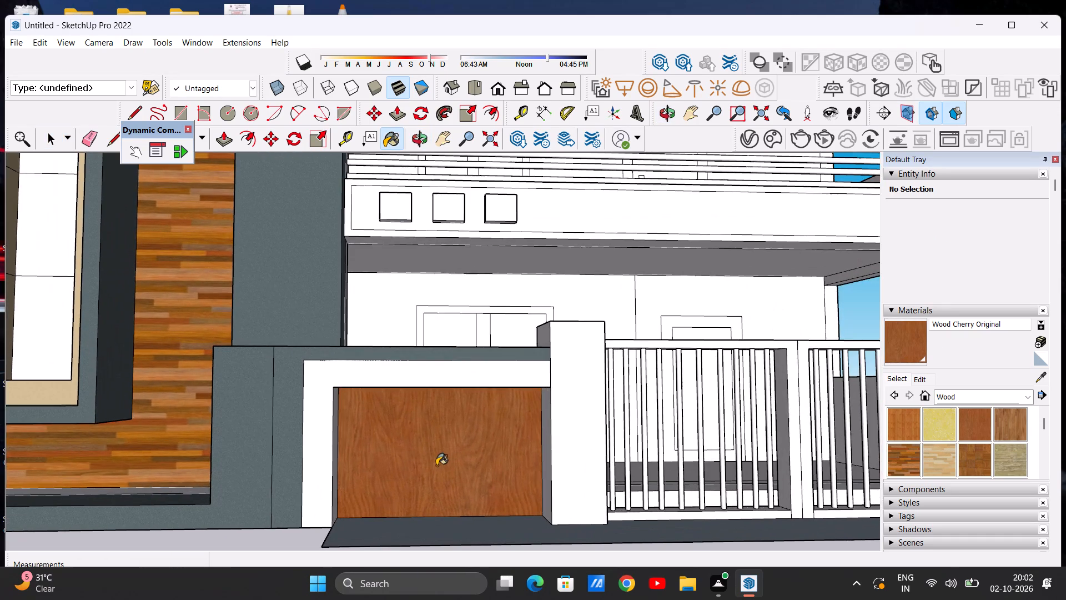
{"action": "middle_click_drag", "start_coordinate": [445, 467], "coordinate": [529, 475]}
{"action": "scroll", "coordinate": [562, 449], "scroll_direction": "up", "scroll_amount": 3}
{"action": "left_click", "coordinate": [549, 449]}
{"action": "scroll", "coordinate": [446, 448], "scroll_direction": "down", "scroll_amount": 4}
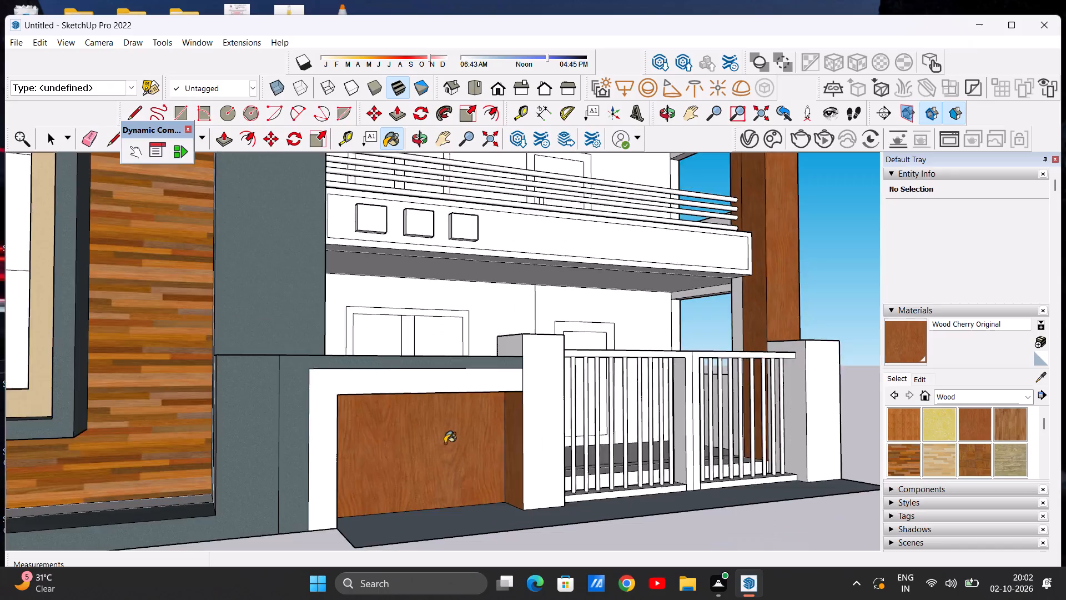
{"action": "middle_click_drag", "start_coordinate": [450, 448], "coordinate": [252, 457]}
{"action": "scroll", "coordinate": [260, 442], "scroll_direction": "up", "scroll_amount": 7}
{"action": "left_click", "coordinate": [260, 442]}
{"action": "scroll", "coordinate": [373, 466], "scroll_direction": "down", "scroll_amount": 5}
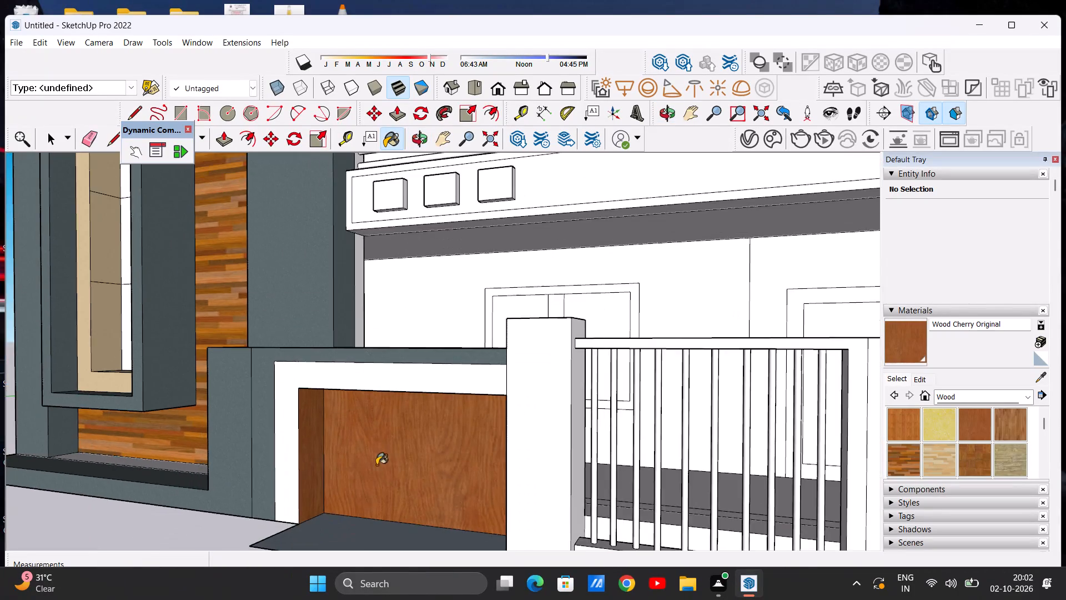
{"action": "middle_click_drag", "start_coordinate": [389, 481], "coordinate": [390, 358]}
{"action": "scroll", "coordinate": [393, 367], "scroll_direction": "up", "scroll_amount": 5}
{"action": "left_click", "coordinate": [403, 378]}
{"action": "scroll", "coordinate": [394, 448], "scroll_direction": "down", "scroll_amount": 9}
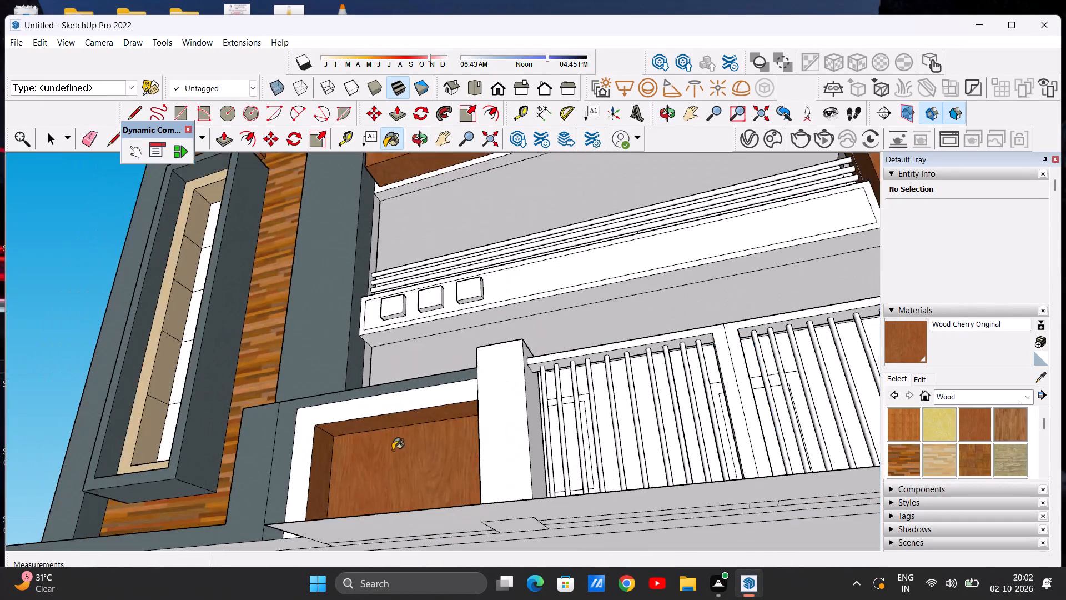
Review the wood-finished boundary wall recess together with the gate, tower and balconies.
{"action": "scroll", "coordinate": [393, 450], "scroll_direction": "down", "scroll_amount": 10}
{"action": "scroll", "coordinate": [393, 439], "scroll_direction": "up", "scroll_amount": 1}
{"action": "middle_click_drag", "start_coordinate": [393, 441], "coordinate": [472, 543]}
{"action": "scroll", "coordinate": [439, 456], "scroll_direction": "up", "scroll_amount": 4}
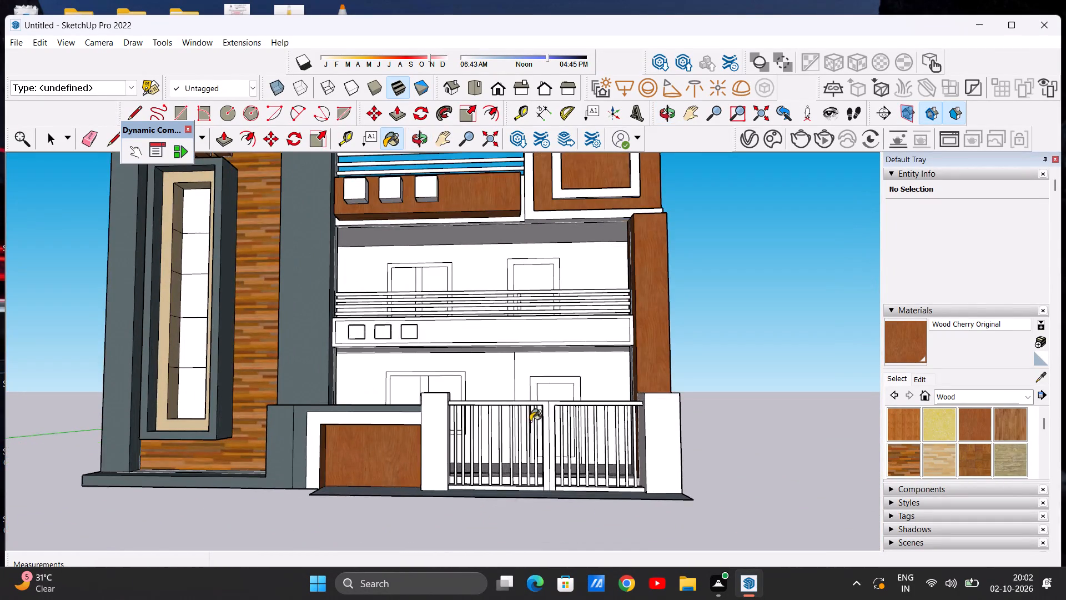
{"action": "middle_click_drag", "start_coordinate": [534, 423], "coordinate": [611, 452]}
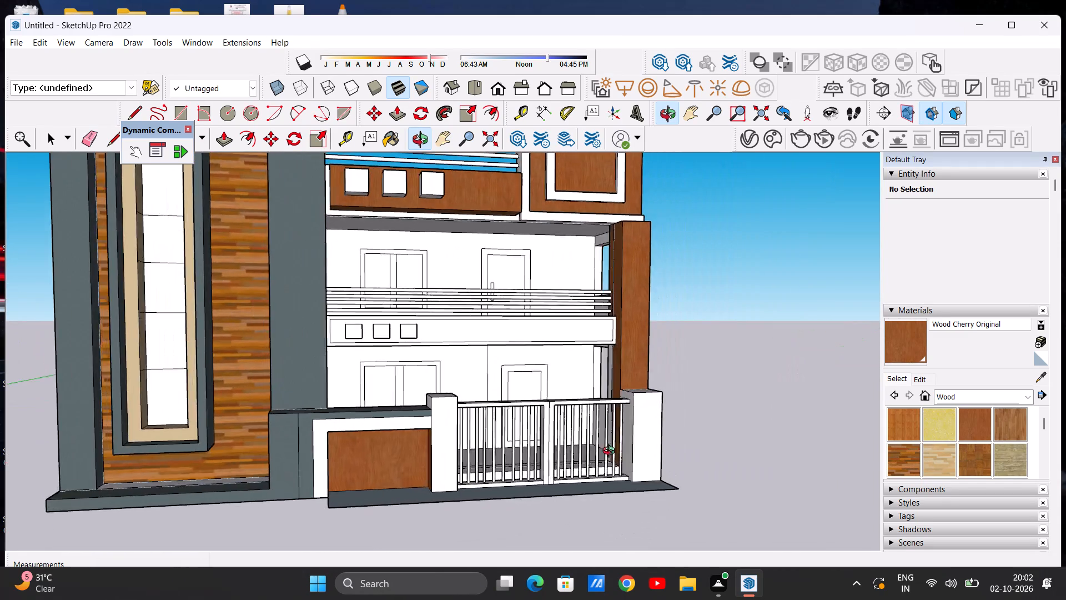
{"action": "middle_click_drag", "start_coordinate": [611, 452], "coordinate": [518, 452]}
{"action": "scroll", "coordinate": [565, 450], "scroll_direction": "down", "scroll_amount": 3}
{"action": "scroll", "coordinate": [512, 438], "scroll_direction": "down", "scroll_amount": 4}
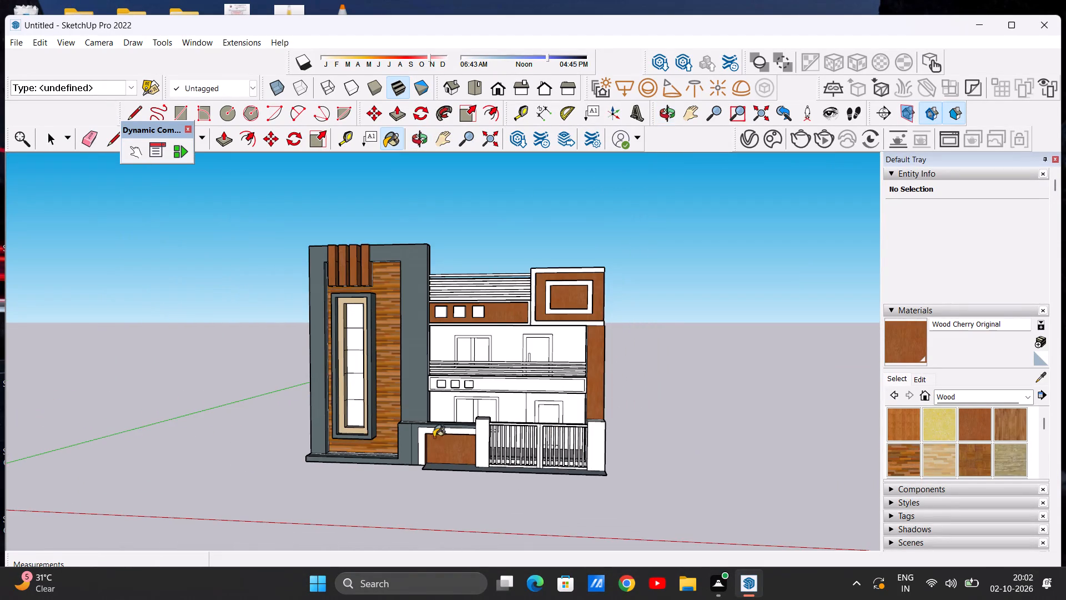
{"action": "middle_click_drag", "start_coordinate": [484, 431], "coordinate": [524, 427]}
{"action": "scroll", "coordinate": [524, 427], "scroll_direction": "up", "scroll_amount": 2}
Switch the material library from Wood to Colors and bring up the pale pink and orange swatches.
{"action": "key", "text": "space"}
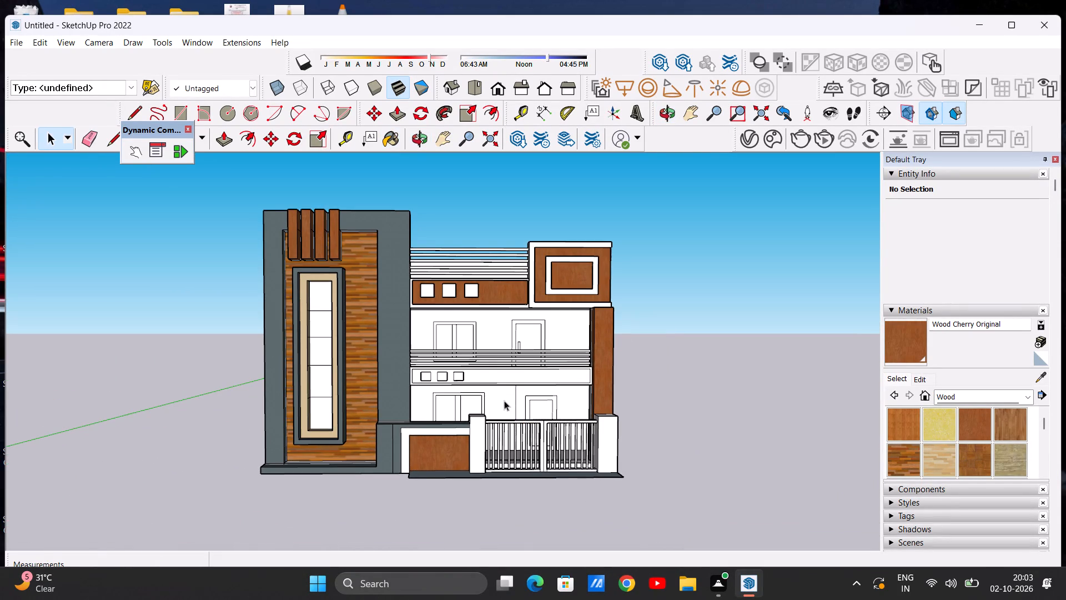
{"action": "left_click", "coordinate": [1027, 397]}
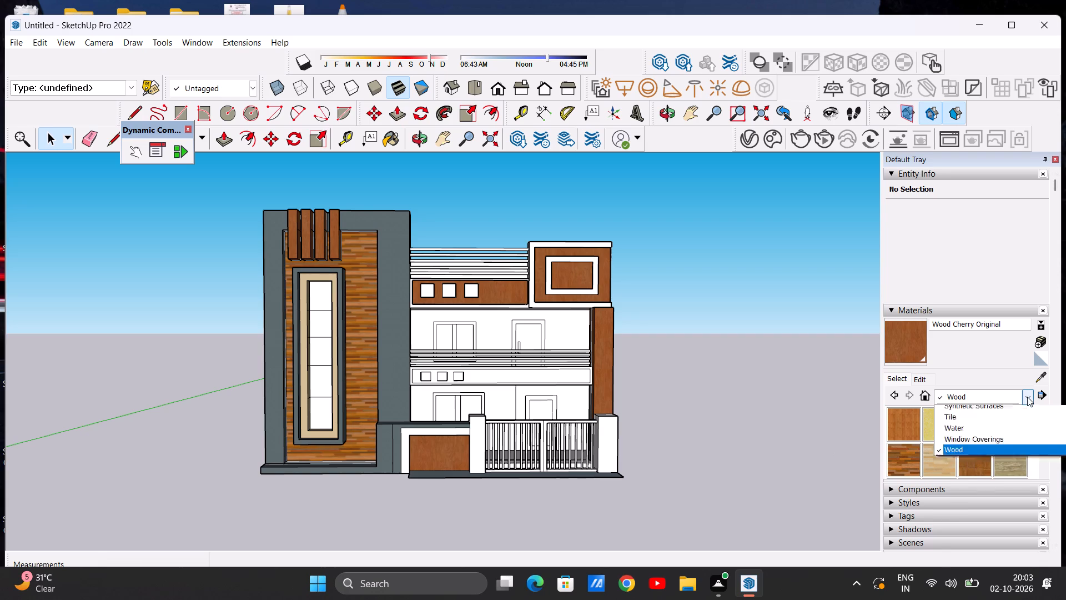
{"action": "left_click", "coordinate": [979, 441]}
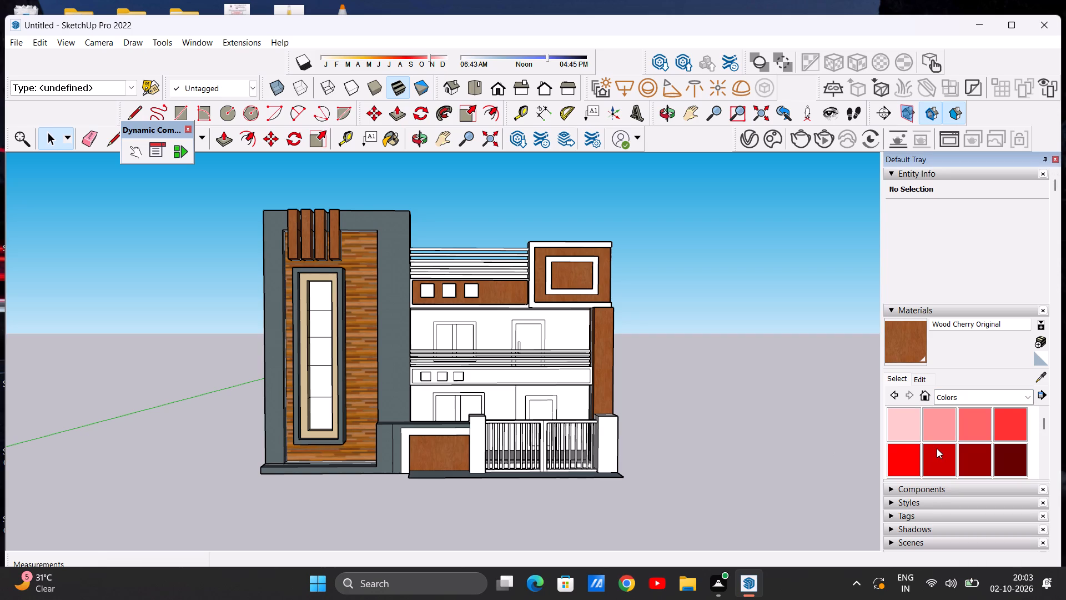
{"action": "scroll", "coordinate": [937, 448], "scroll_direction": "down", "scroll_amount": 1}
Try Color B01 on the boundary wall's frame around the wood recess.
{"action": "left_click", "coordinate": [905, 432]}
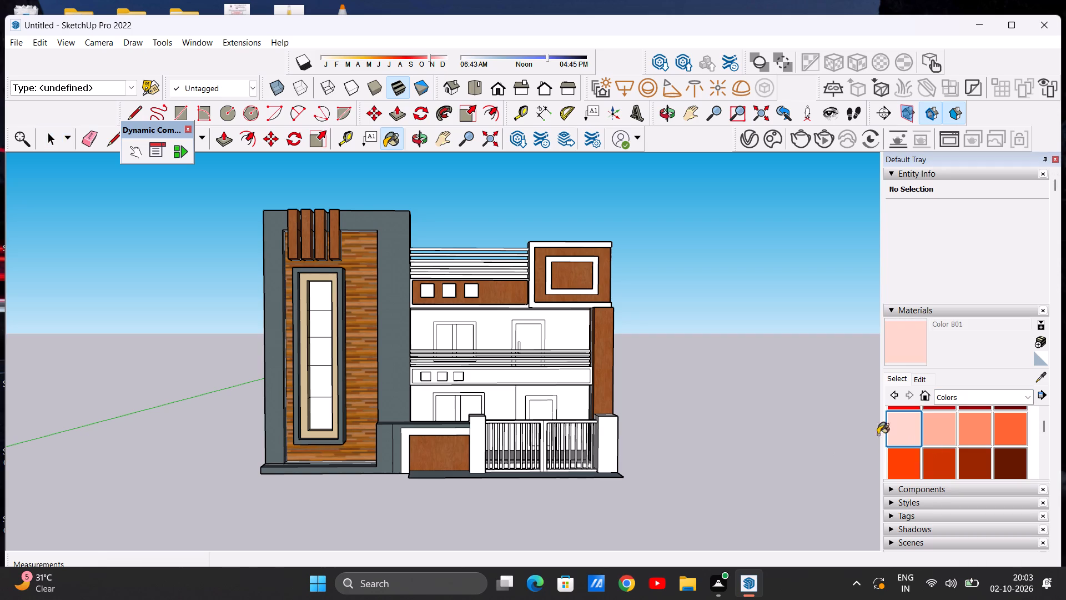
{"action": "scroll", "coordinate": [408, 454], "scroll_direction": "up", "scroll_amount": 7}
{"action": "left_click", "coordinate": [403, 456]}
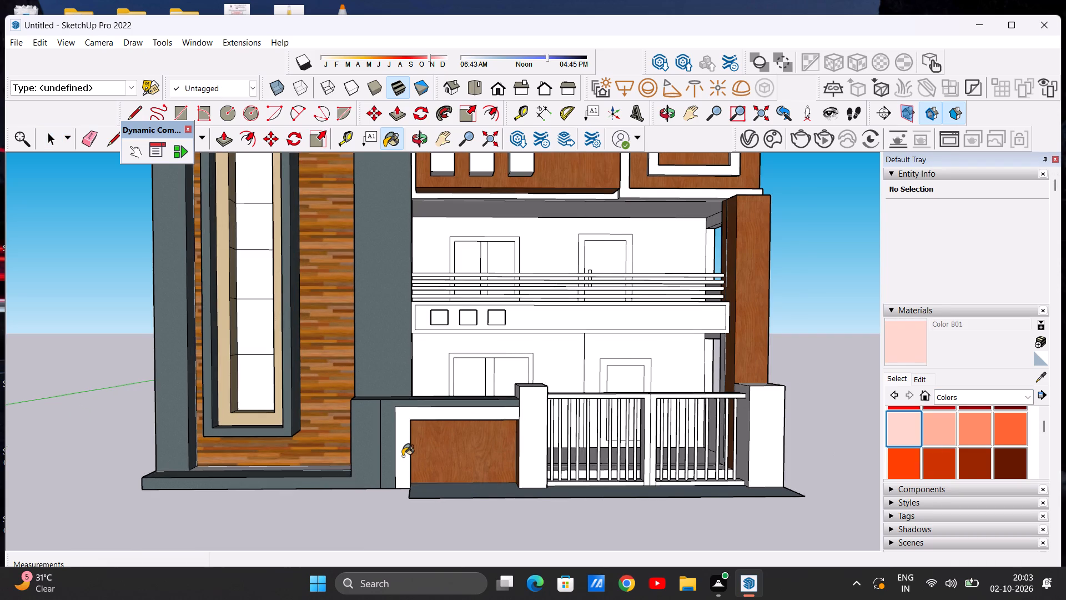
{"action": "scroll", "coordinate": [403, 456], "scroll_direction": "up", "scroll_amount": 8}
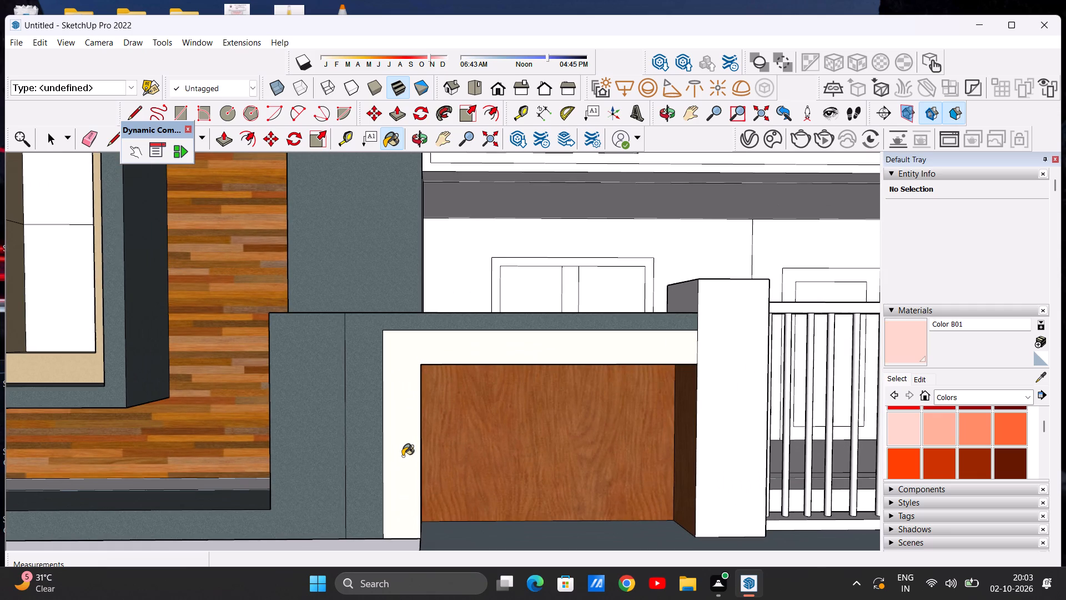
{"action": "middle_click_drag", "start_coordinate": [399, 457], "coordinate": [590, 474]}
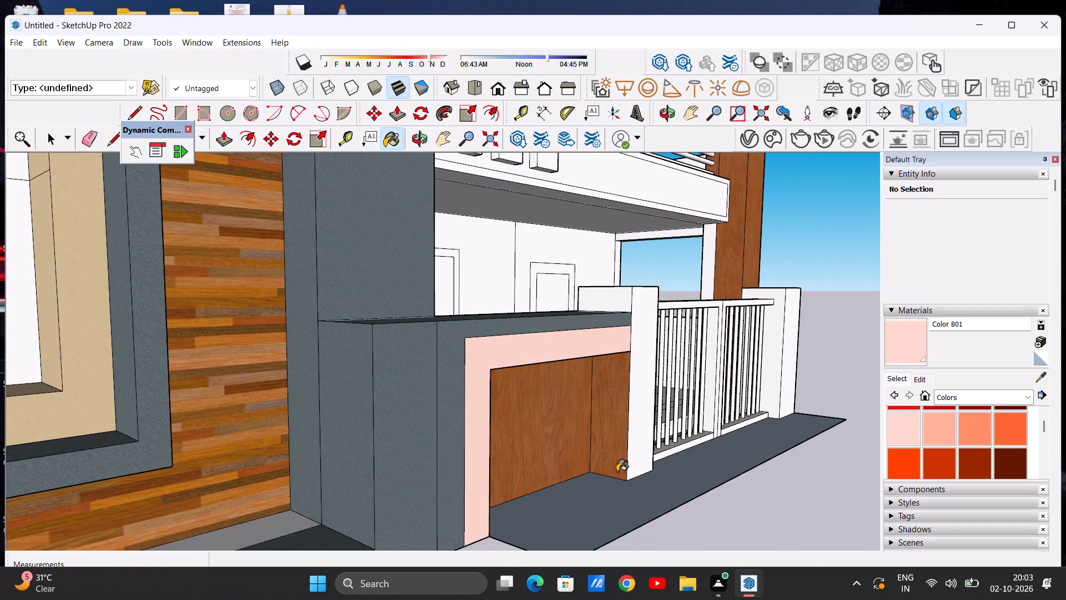
Paint the boundary wall's frame around the wood recess with Color B02.
{"action": "left_click", "coordinate": [939, 432]}
{"action": "left_click", "coordinate": [476, 433]}
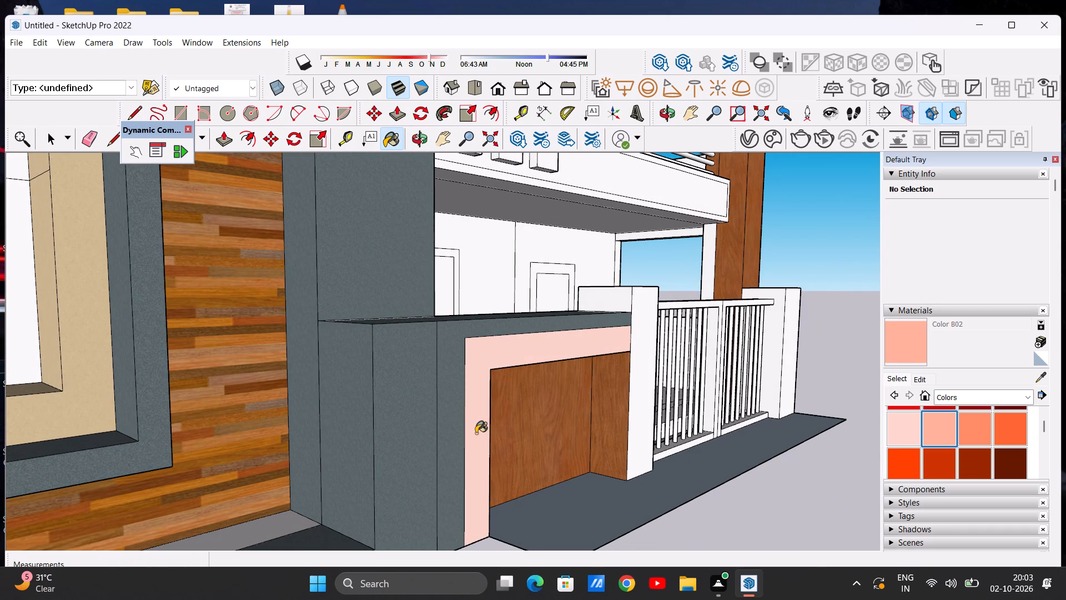
{"action": "scroll", "coordinate": [420, 447], "scroll_direction": "down", "scroll_amount": 6}
{"action": "middle_click_drag", "start_coordinate": [500, 447], "coordinate": [335, 417]}
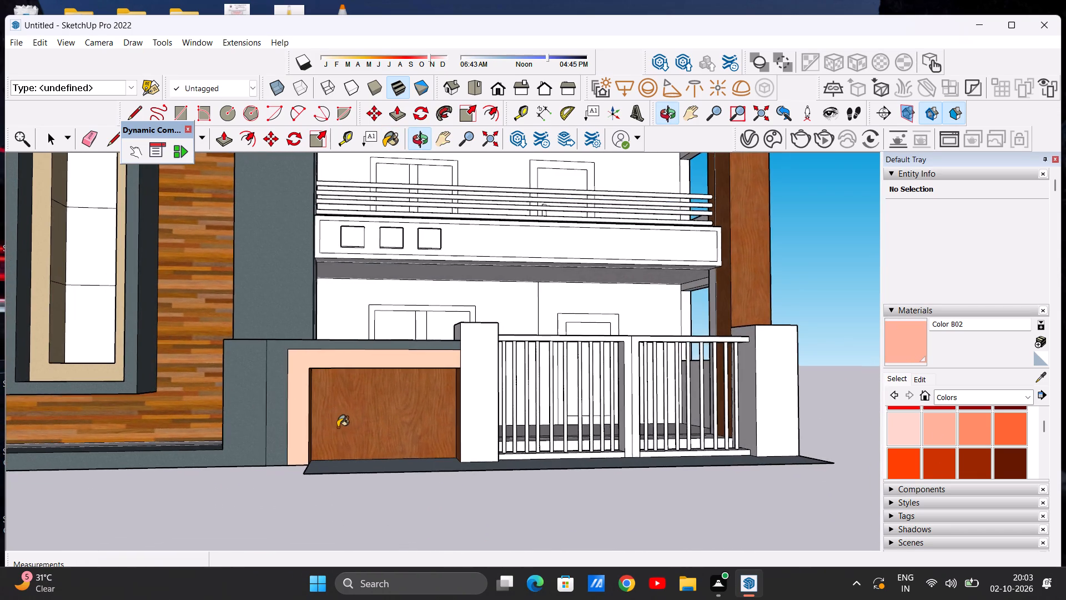
Paint the lower balcony panel's inner field and surrounding border with Color B02, leaving the three square blocks unpainted.
{"action": "scroll", "coordinate": [363, 446], "scroll_direction": "down", "scroll_amount": 5}
{"action": "scroll", "coordinate": [446, 417], "scroll_direction": "up", "scroll_amount": 6}
{"action": "scroll", "coordinate": [446, 417], "scroll_direction": "down", "scroll_amount": 7}
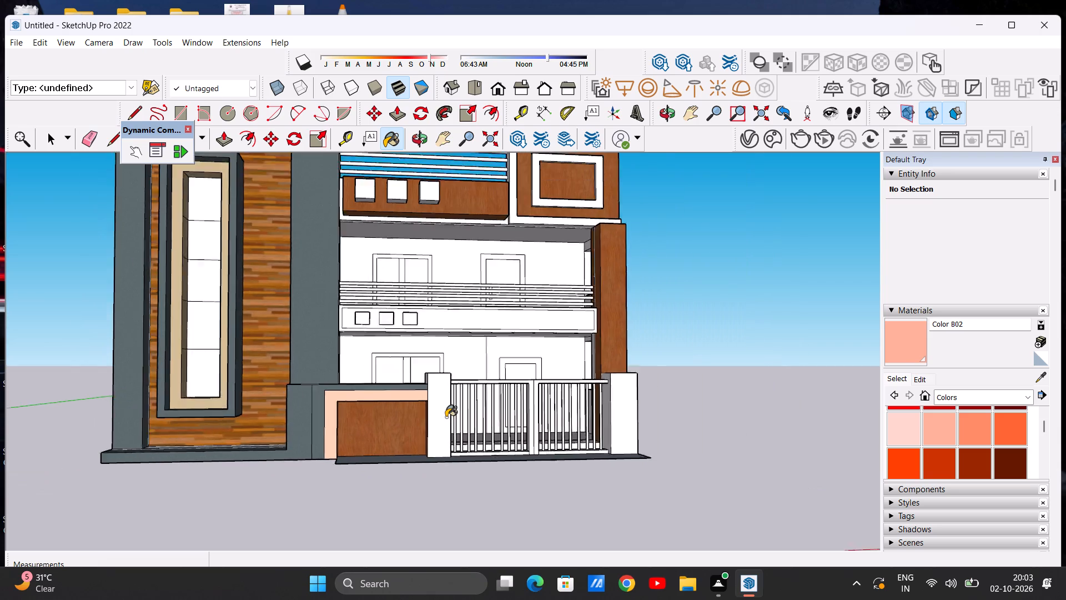
{"action": "scroll", "coordinate": [446, 417], "scroll_direction": "down", "scroll_amount": 6}
{"action": "scroll", "coordinate": [420, 361], "scroll_direction": "up", "scroll_amount": 13}
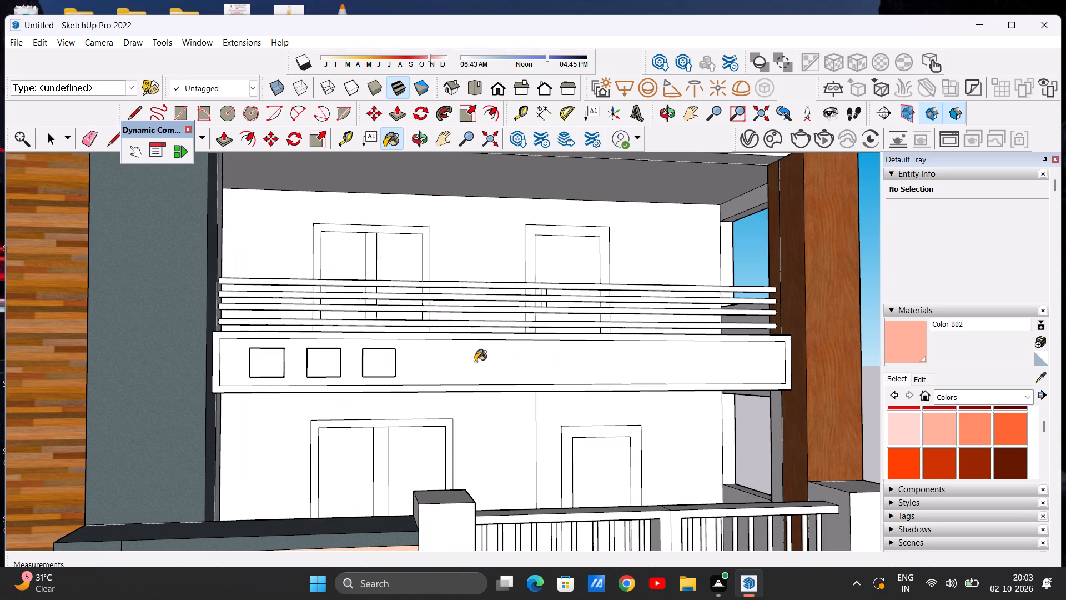
{"action": "left_click", "coordinate": [475, 362]}
{"action": "scroll", "coordinate": [481, 388], "scroll_direction": "up", "scroll_amount": 12}
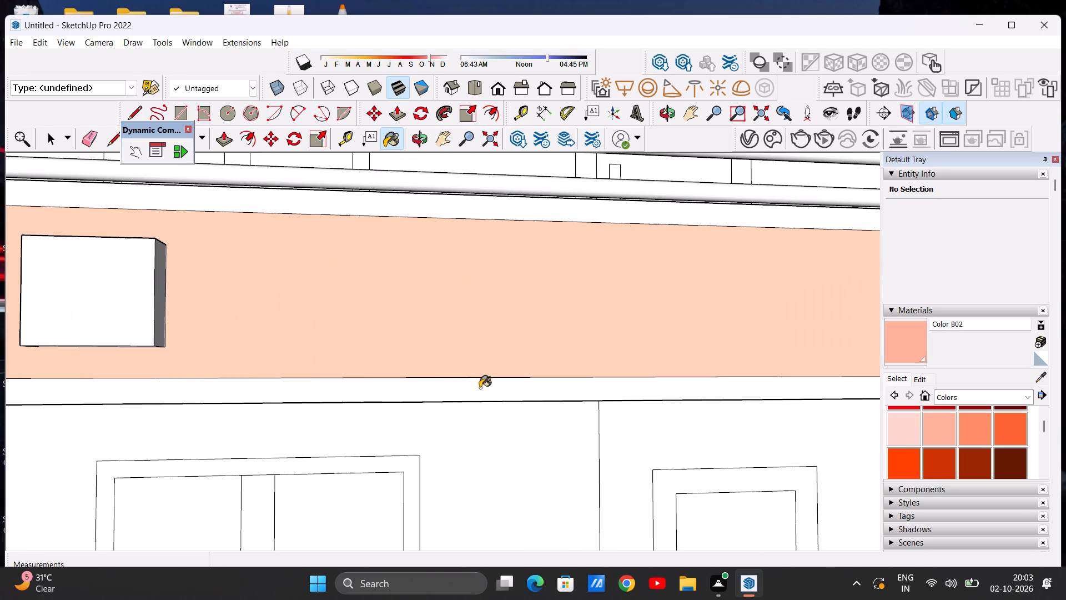
{"action": "left_click", "coordinate": [480, 388]}
{"action": "scroll", "coordinate": [513, 391], "scroll_direction": "down", "scroll_amount": 20}
{"action": "scroll", "coordinate": [513, 391], "scroll_direction": "down", "scroll_amount": 1}
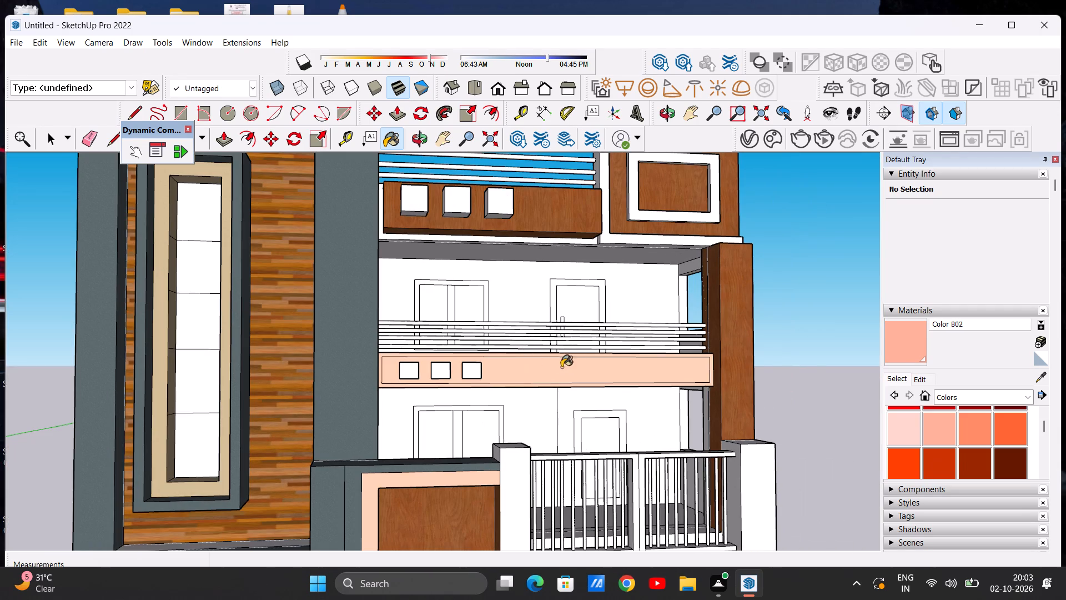
Paint the top face of the lower balcony panel, below the railing bars, with Color B02.
{"action": "scroll", "coordinate": [571, 369], "scroll_direction": "down", "scroll_amount": 3}
{"action": "middle_click_drag", "start_coordinate": [523, 372], "coordinate": [519, 455]}
{"action": "scroll", "coordinate": [500, 371], "scroll_direction": "up", "scroll_amount": 12}
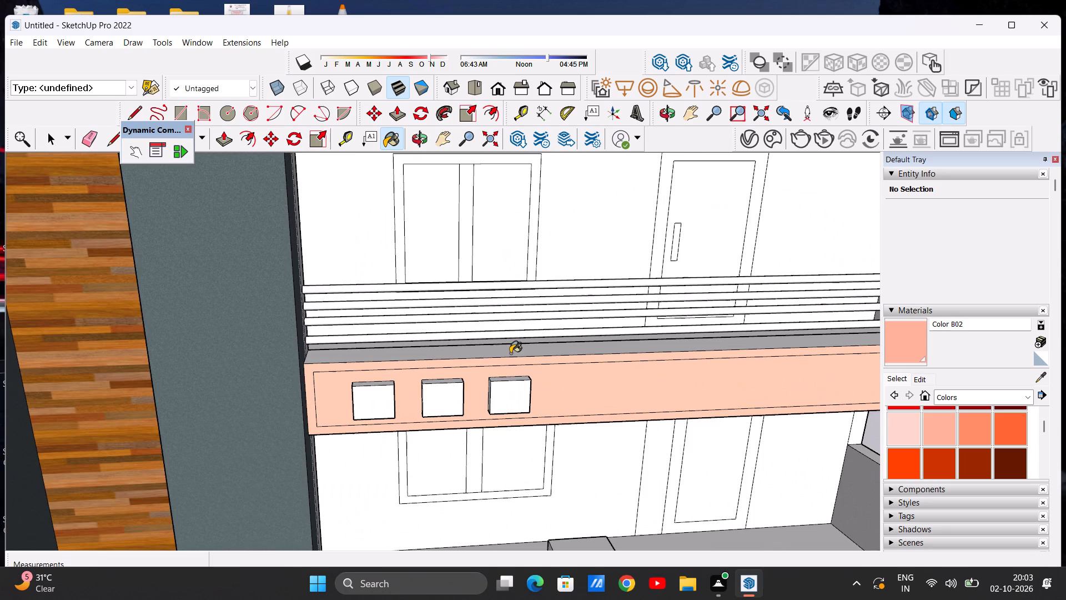
{"action": "scroll", "coordinate": [510, 353], "scroll_direction": "up", "scroll_amount": 5}
{"action": "left_click", "coordinate": [510, 351]}
{"action": "scroll", "coordinate": [520, 389], "scroll_direction": "down", "scroll_amount": 19}
{"action": "middle_click_drag", "start_coordinate": [606, 397], "coordinate": [584, 374]}
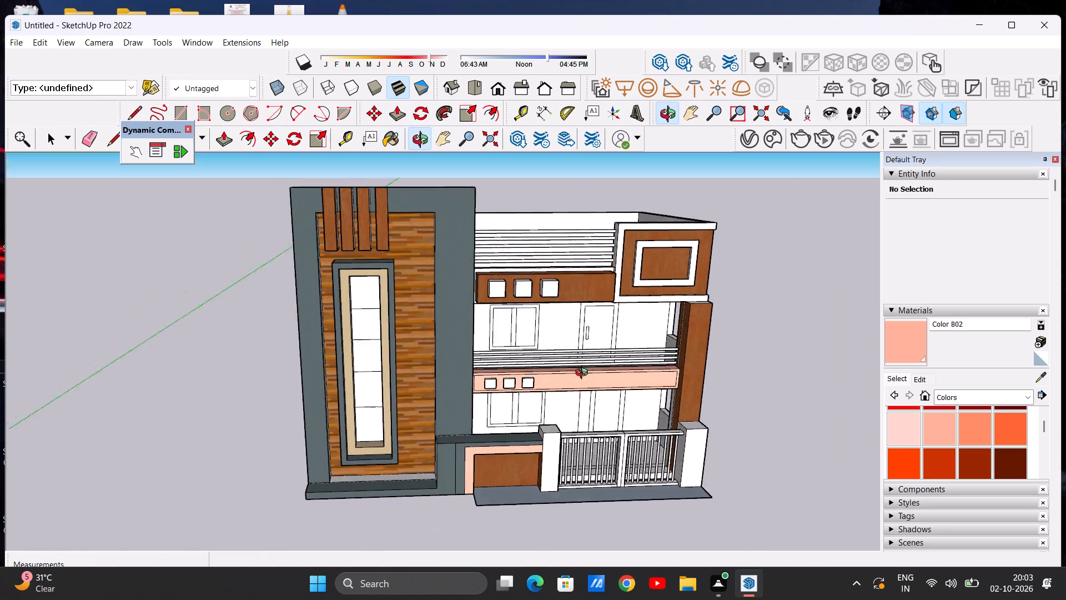
Paint the underside of the lower balcony panel with Color B02.
{"action": "middle_click_drag", "start_coordinate": [584, 374], "coordinate": [534, 256]}
{"action": "scroll", "coordinate": [534, 403], "scroll_direction": "up", "scroll_amount": 12}
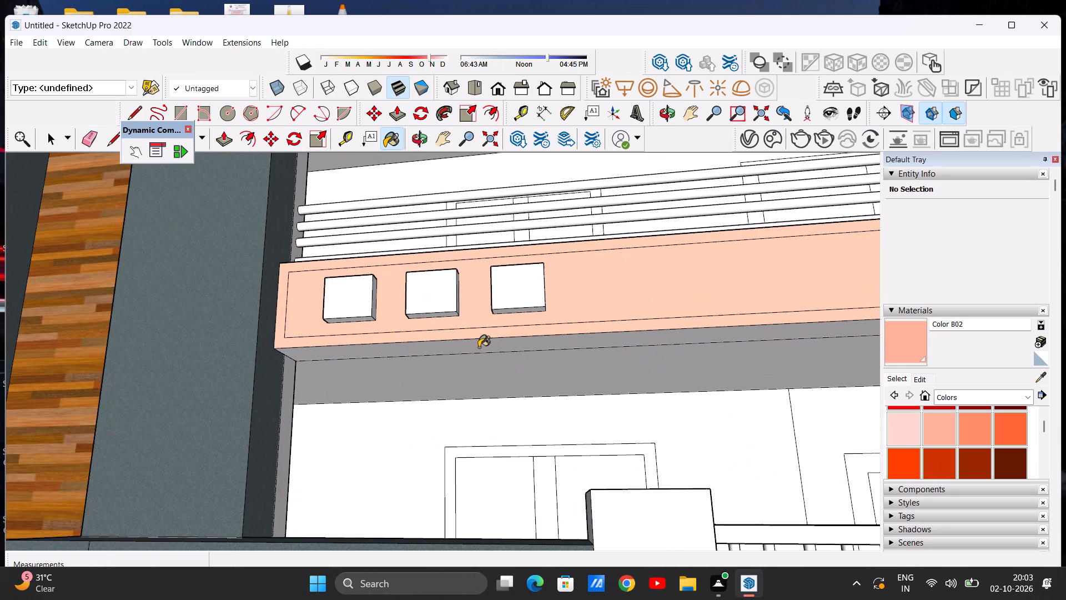
{"action": "left_click", "coordinate": [479, 347]}
{"action": "scroll", "coordinate": [505, 384], "scroll_direction": "down", "scroll_amount": 12}
{"action": "middle_click_drag", "start_coordinate": [516, 373], "coordinate": [519, 442]}
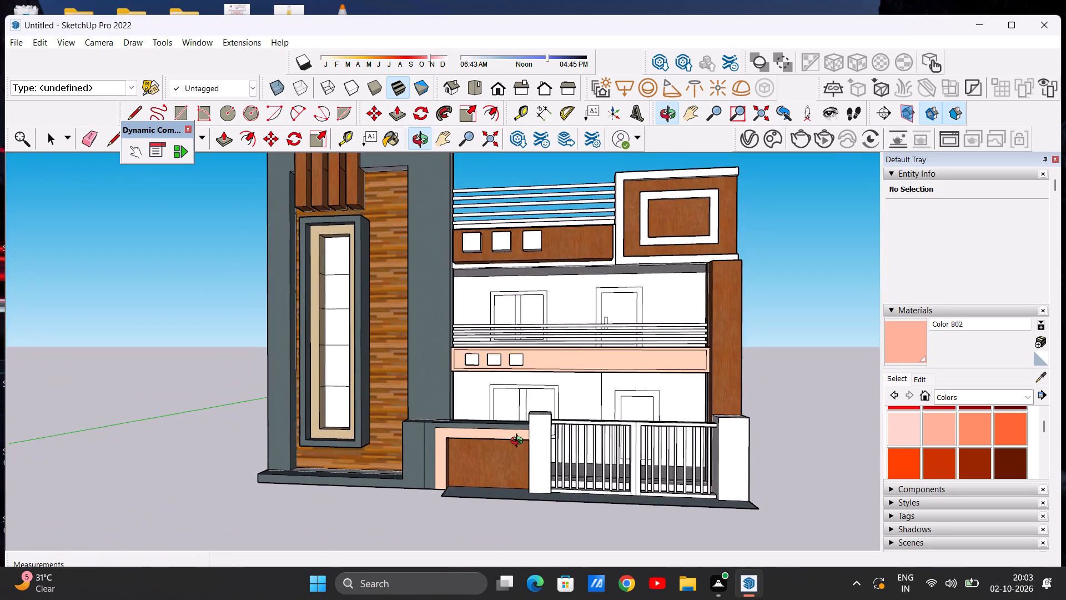
{"action": "middle_click_drag", "start_coordinate": [519, 442], "coordinate": [519, 445]}
{"action": "scroll", "coordinate": [525, 449], "scroll_direction": "down", "scroll_amount": 5}
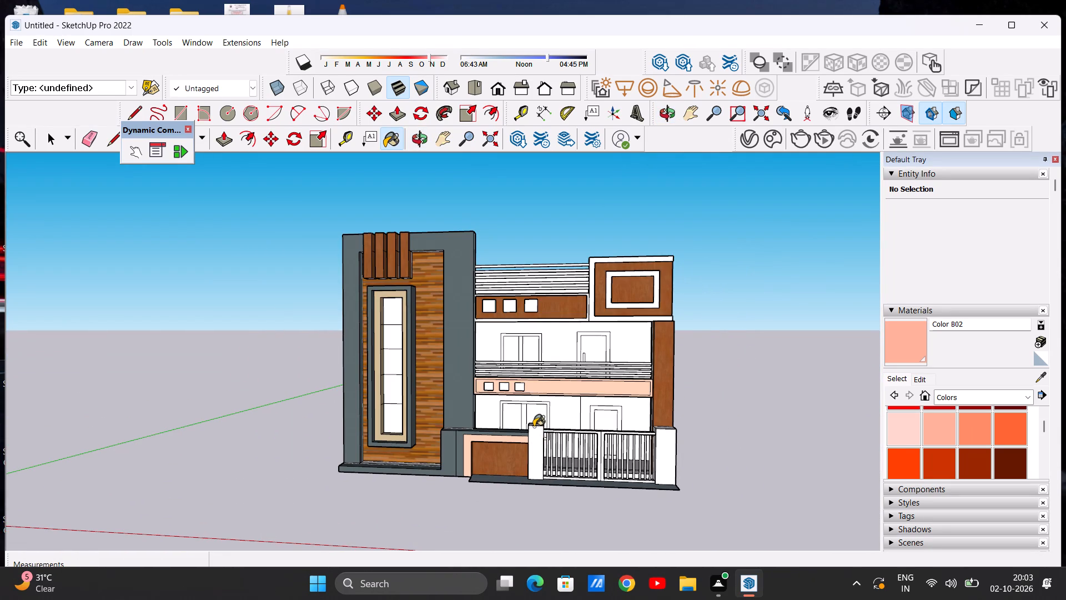
Paint the upper-floor back wall and the ground-floor wall around the window with Color B02, leaving windows and doors unpainted.
{"action": "scroll", "coordinate": [540, 351], "scroll_direction": "up", "scroll_amount": 8}
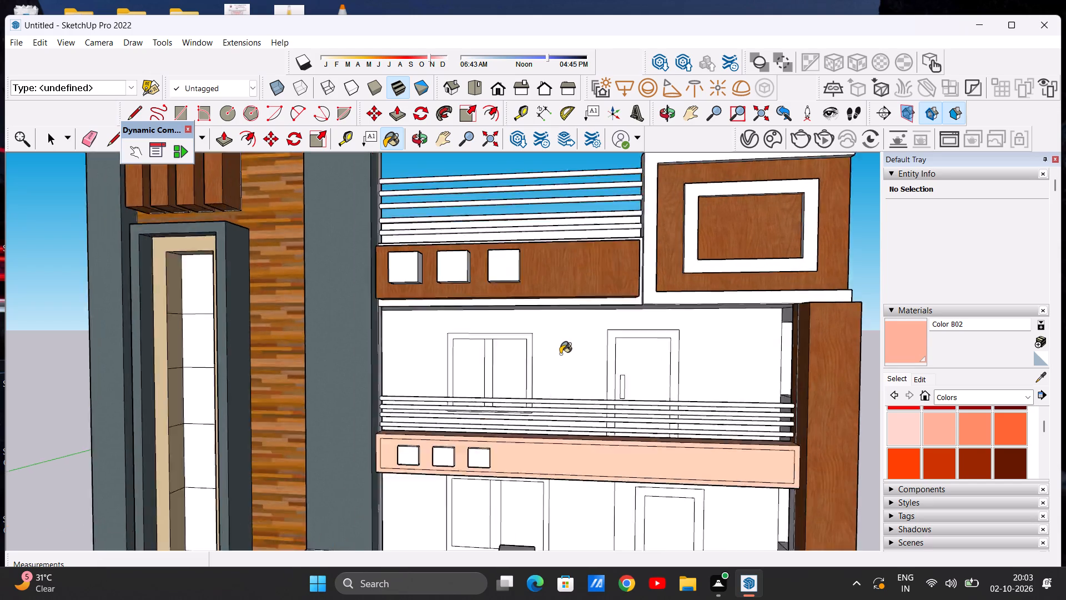
{"action": "scroll", "coordinate": [560, 354], "scroll_direction": "up", "scroll_amount": 4}
{"action": "left_click", "coordinate": [560, 354]}
{"action": "scroll", "coordinate": [562, 399], "scroll_direction": "down", "scroll_amount": 9}
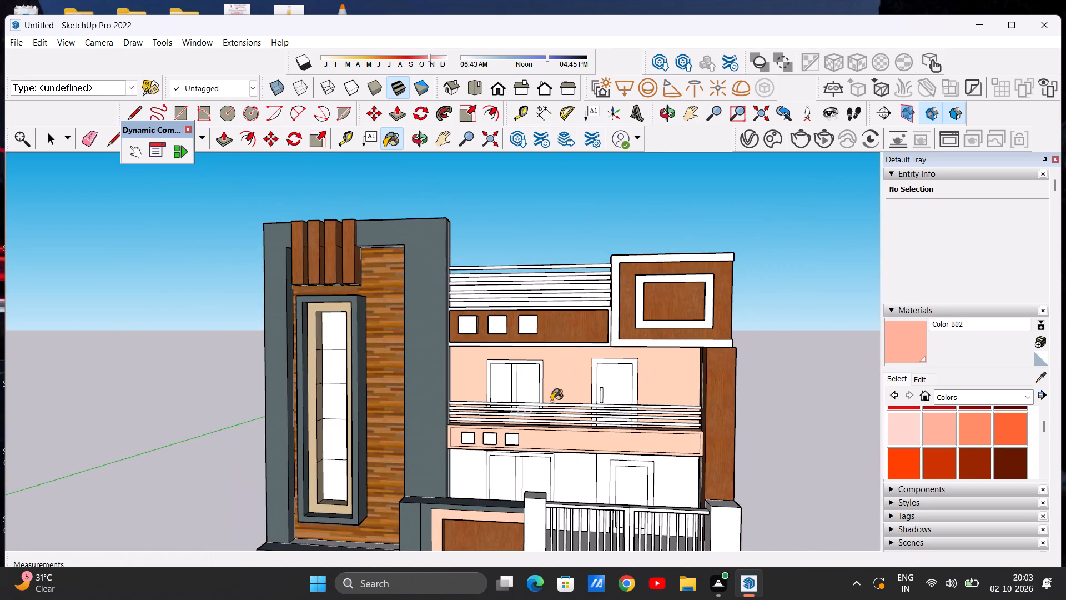
{"action": "scroll", "coordinate": [554, 452], "scroll_direction": "up", "scroll_amount": 6}
{"action": "scroll", "coordinate": [555, 422], "scroll_direction": "down", "scroll_amount": 6}
{"action": "scroll", "coordinate": [562, 465], "scroll_direction": "up", "scroll_amount": 10}
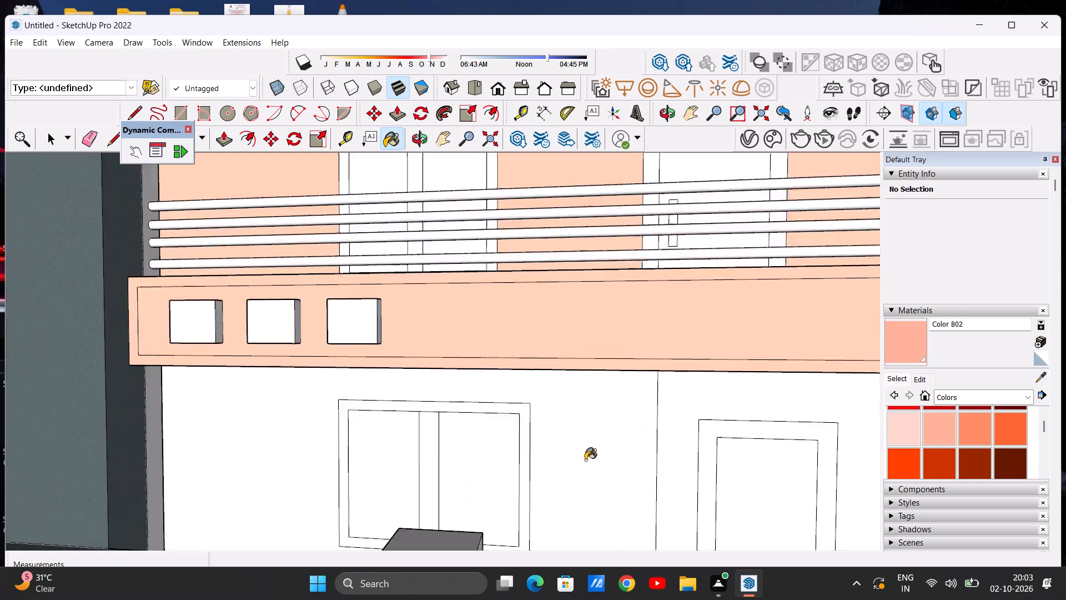
{"action": "scroll", "coordinate": [585, 460], "scroll_direction": "up", "scroll_amount": 3}
{"action": "left_click", "coordinate": [582, 459]}
{"action": "scroll", "coordinate": [578, 462], "scroll_direction": "down", "scroll_amount": 14}
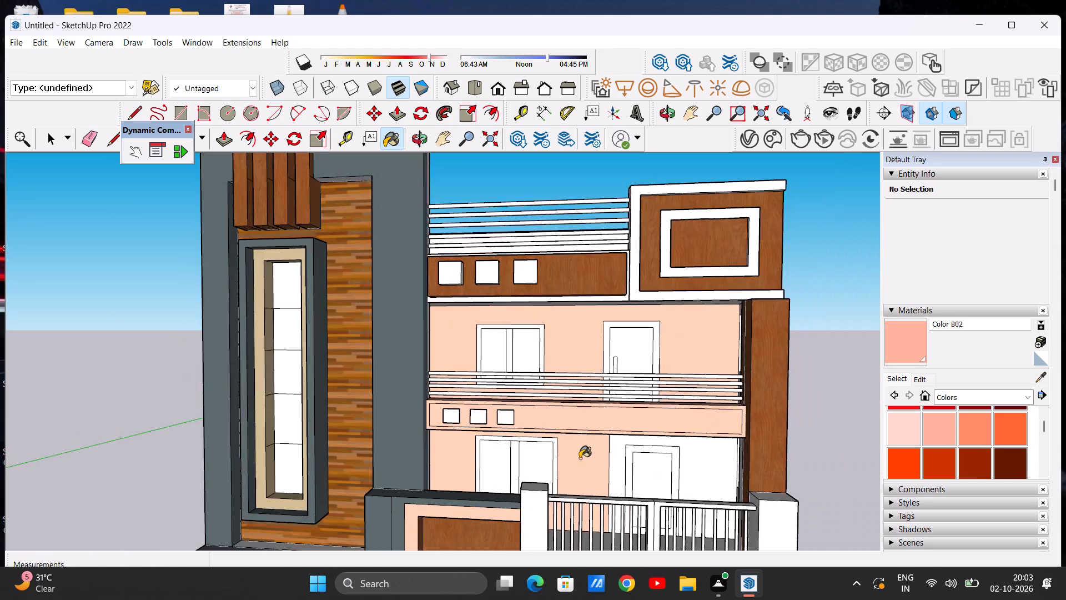
{"action": "scroll", "coordinate": [580, 458], "scroll_direction": "down", "scroll_amount": 4}
Paint the narrow wall strips beside the wood column on the upper and ground floors with Color B02.
{"action": "middle_click_drag", "start_coordinate": [568, 461], "coordinate": [621, 435]}
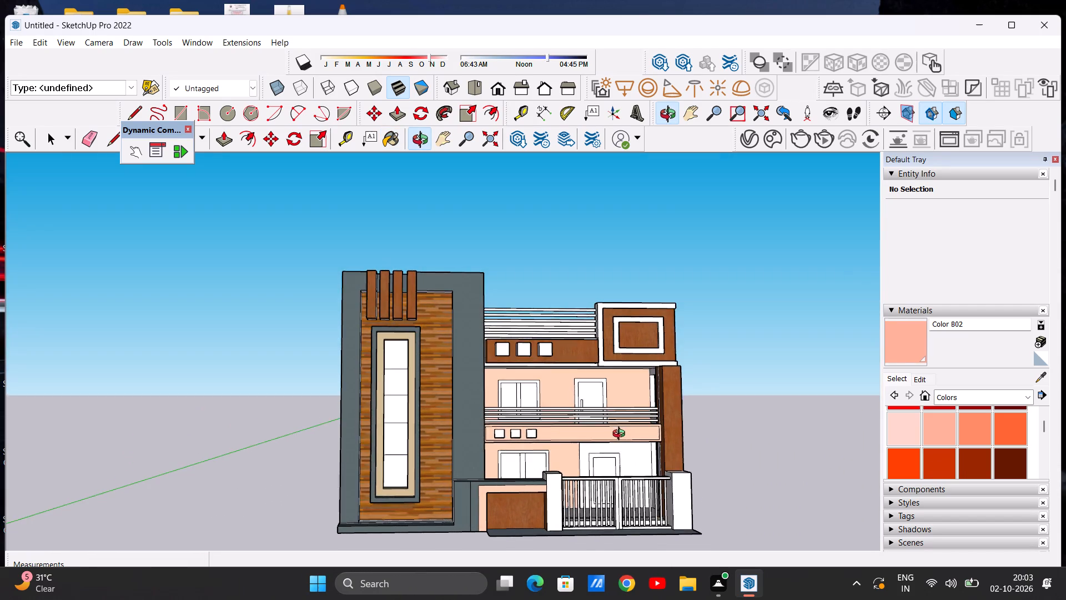
{"action": "middle_click_drag", "start_coordinate": [621, 435], "coordinate": [623, 449]}
{"action": "scroll", "coordinate": [650, 375], "scroll_direction": "up", "scroll_amount": 20}
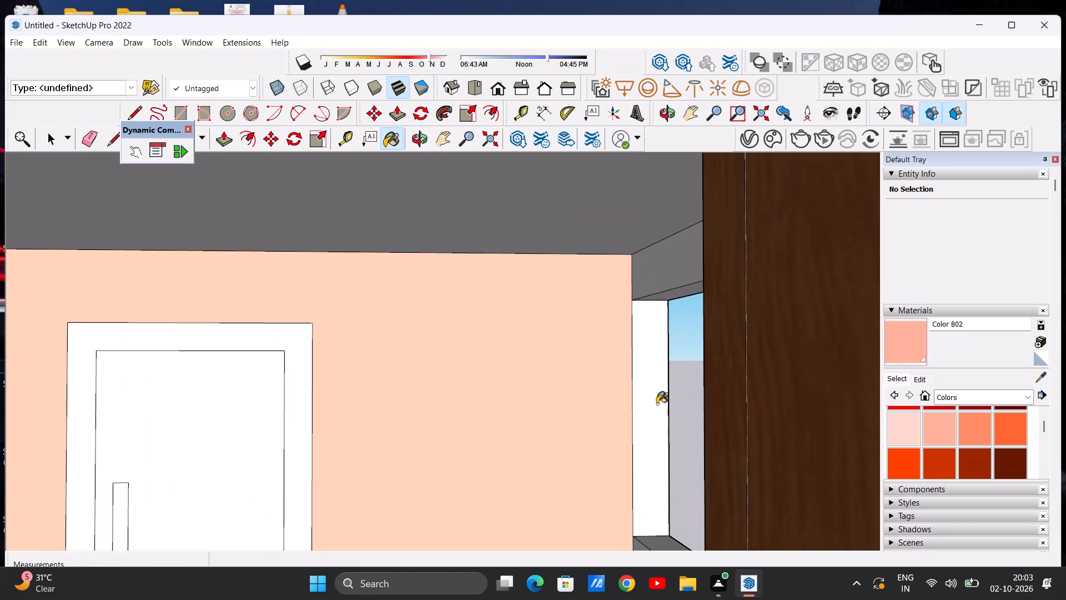
{"action": "left_click", "coordinate": [657, 404]}
{"action": "scroll", "coordinate": [610, 416], "scroll_direction": "down", "scroll_amount": 20}
{"action": "scroll", "coordinate": [610, 416], "scroll_direction": "down", "scroll_amount": 2}
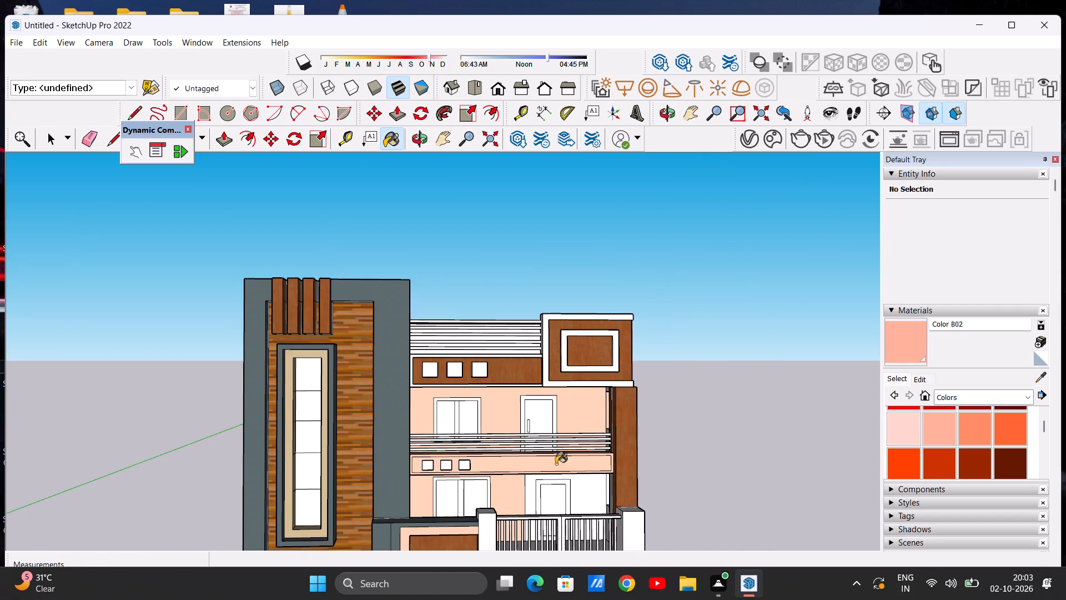
{"action": "scroll", "coordinate": [596, 488], "scroll_direction": "up", "scroll_amount": 20}
{"action": "scroll", "coordinate": [596, 488], "scroll_direction": "up", "scroll_amount": 5}
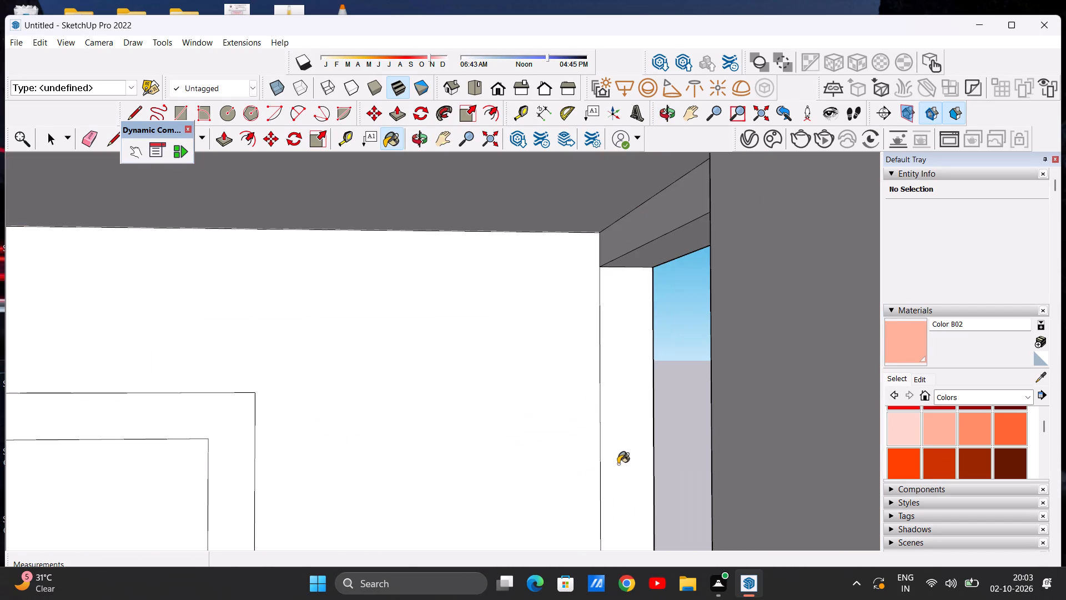
{"action": "left_click", "coordinate": [618, 464]}
{"action": "scroll", "coordinate": [550, 467], "scroll_direction": "down", "scroll_amount": 14}
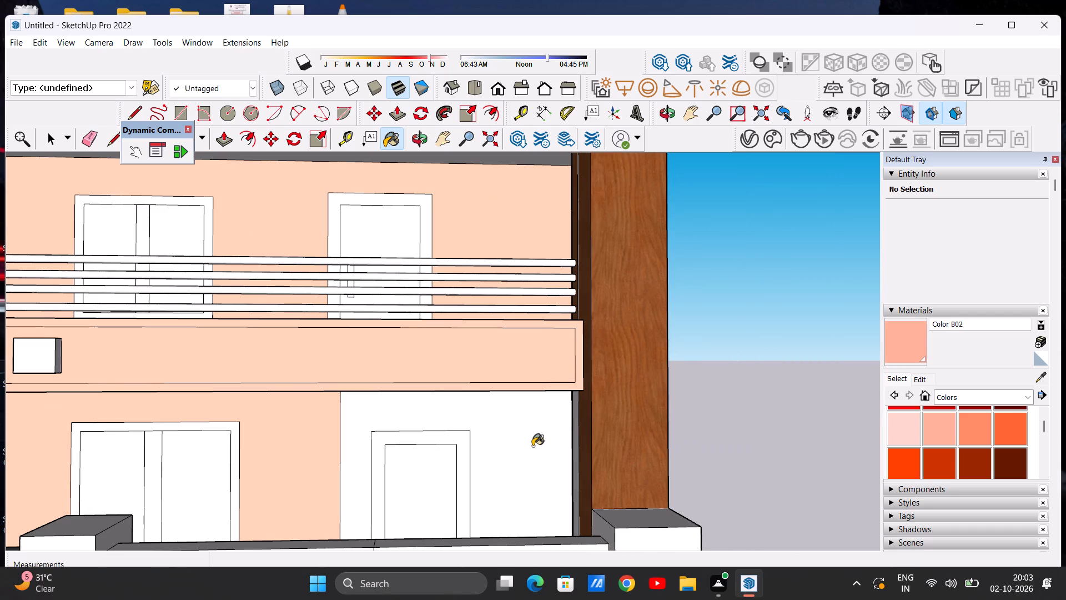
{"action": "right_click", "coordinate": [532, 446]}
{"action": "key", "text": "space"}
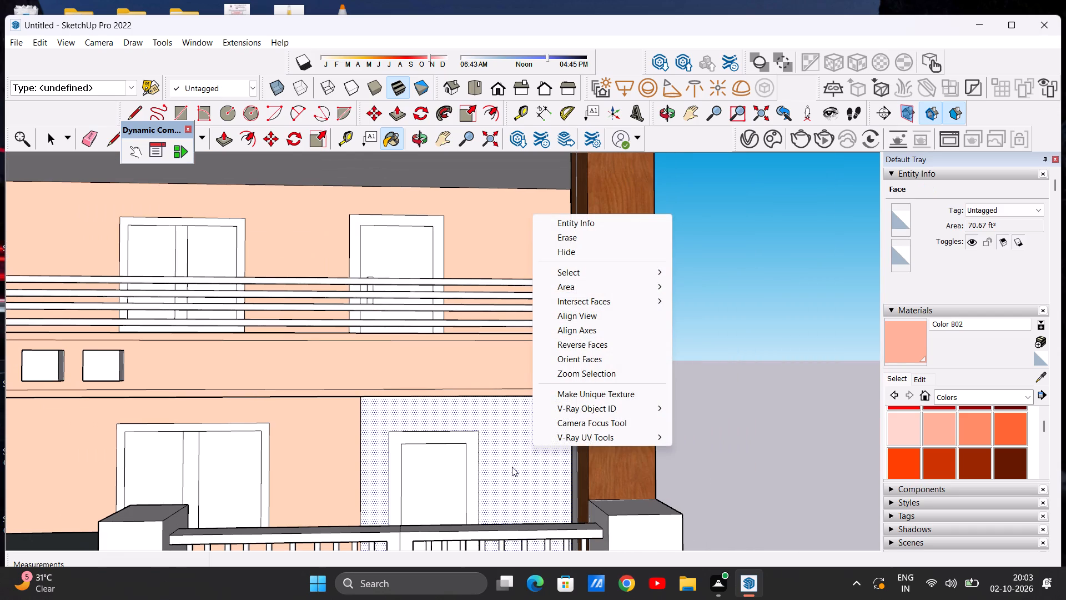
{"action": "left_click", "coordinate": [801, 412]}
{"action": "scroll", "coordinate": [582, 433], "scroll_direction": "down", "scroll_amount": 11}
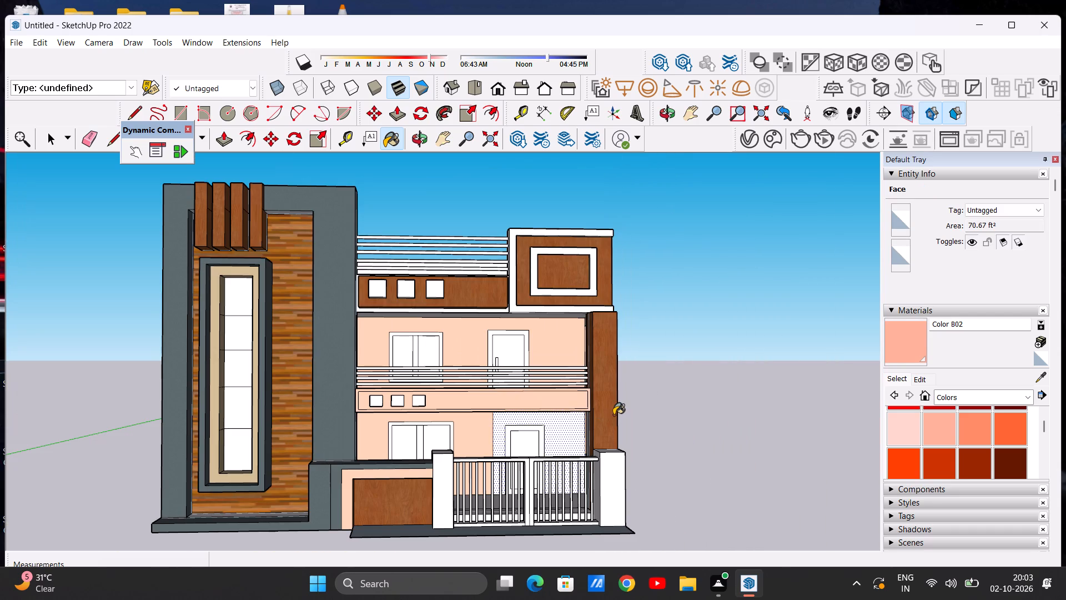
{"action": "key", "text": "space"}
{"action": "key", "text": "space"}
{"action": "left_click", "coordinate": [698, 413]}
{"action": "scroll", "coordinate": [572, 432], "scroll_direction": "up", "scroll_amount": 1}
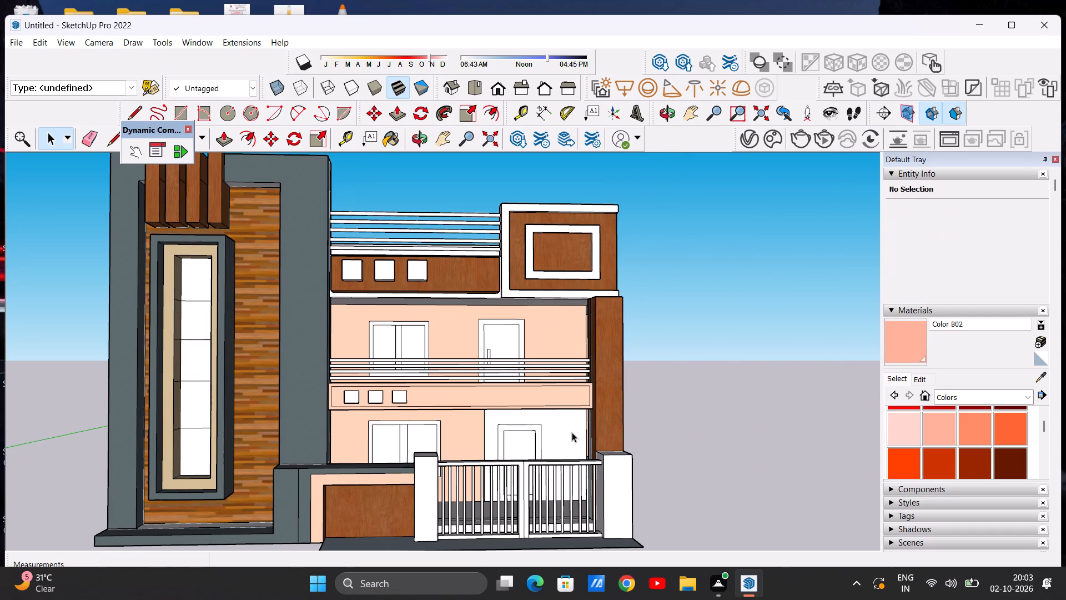
Paint the ceiling faces above the upper-floor and ground-floor walls with Color B02.
{"action": "left_click", "coordinate": [904, 341]}
{"action": "scroll", "coordinate": [551, 358], "scroll_direction": "down", "scroll_amount": 4}
{"action": "scroll", "coordinate": [431, 349], "scroll_direction": "up", "scroll_amount": 5}
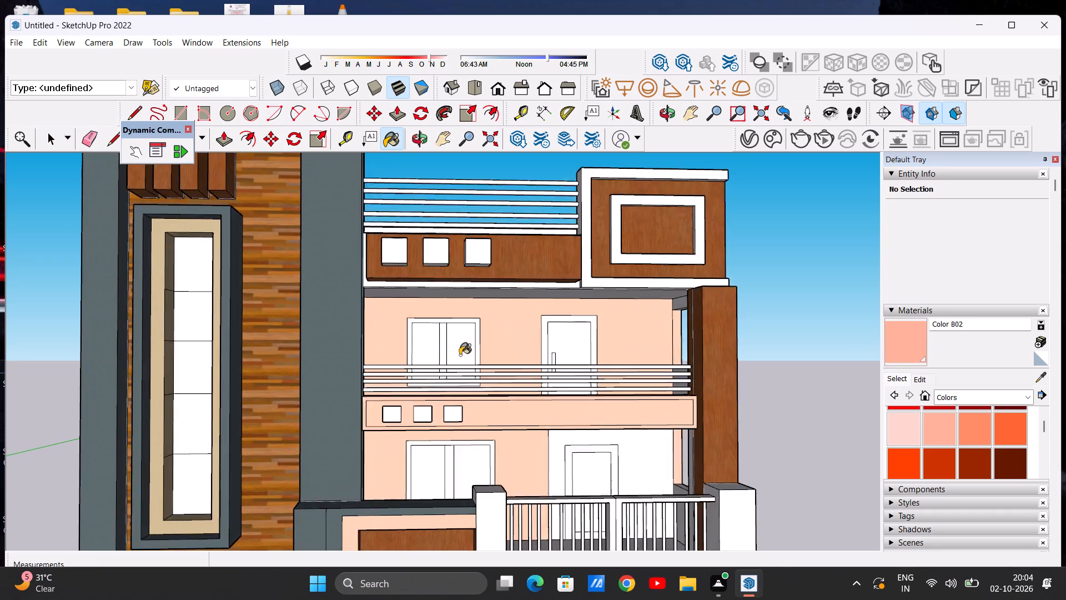
{"action": "scroll", "coordinate": [465, 356], "scroll_direction": "down", "scroll_amount": 6}
{"action": "scroll", "coordinate": [466, 386], "scroll_direction": "up", "scroll_amount": 6}
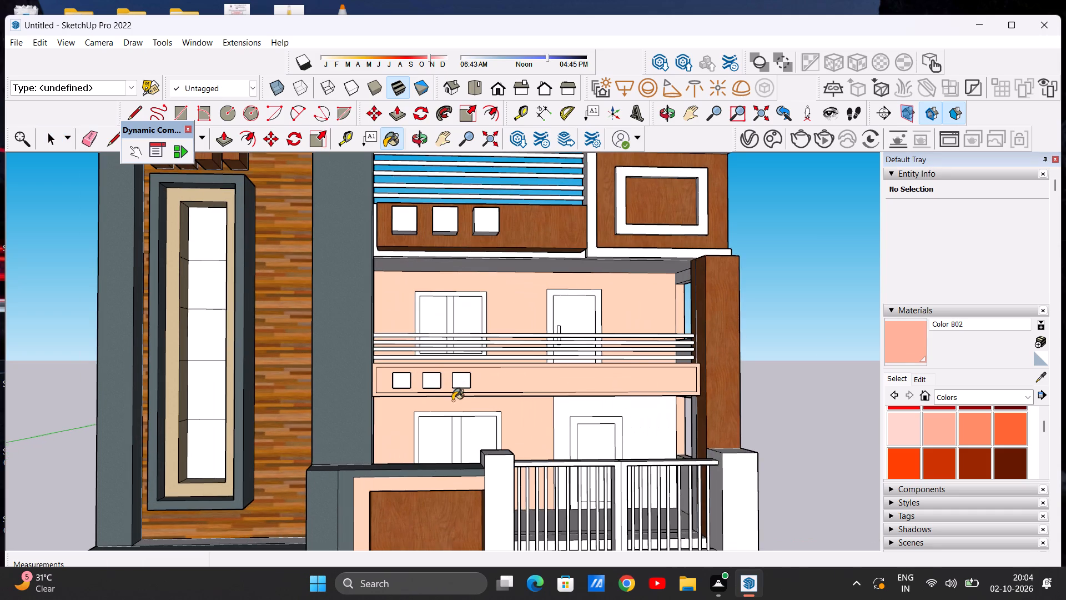
{"action": "middle_click_drag", "start_coordinate": [459, 427], "coordinate": [462, 301]}
{"action": "scroll", "coordinate": [508, 288], "scroll_direction": "up", "scroll_amount": 6}
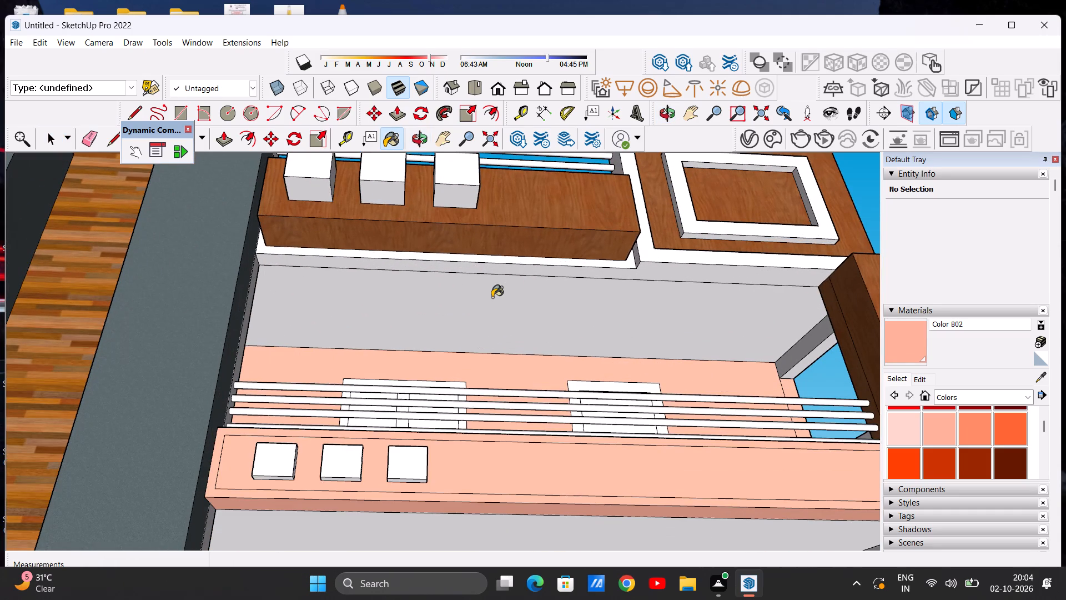
{"action": "left_click", "coordinate": [490, 301]}
{"action": "scroll", "coordinate": [498, 342], "scroll_direction": "down", "scroll_amount": 10}
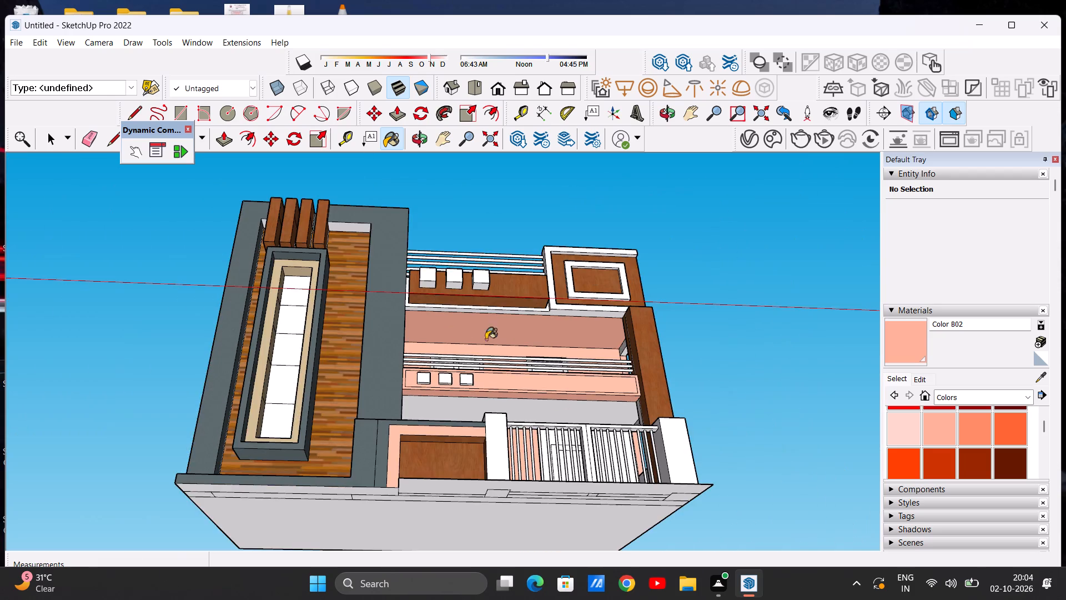
{"action": "middle_click_drag", "start_coordinate": [510, 419], "coordinate": [502, 403]}
{"action": "scroll", "coordinate": [521, 400], "scroll_direction": "up", "scroll_amount": 13}
{"action": "left_click", "coordinate": [522, 401]}
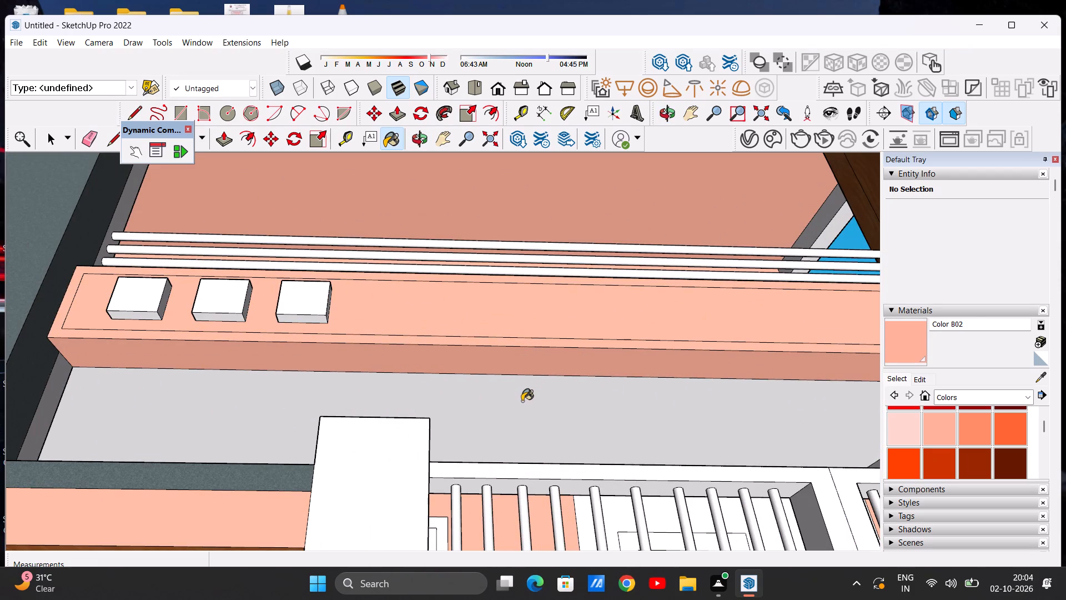
{"action": "key", "text": "space"}
Examine the painted front elevation, focusing on the walls, ceilings and lower balcony panel.
{"action": "scroll", "coordinate": [469, 418], "scroll_direction": "down", "scroll_amount": 17}
{"action": "middle_click_drag", "start_coordinate": [474, 402], "coordinate": [461, 453]}
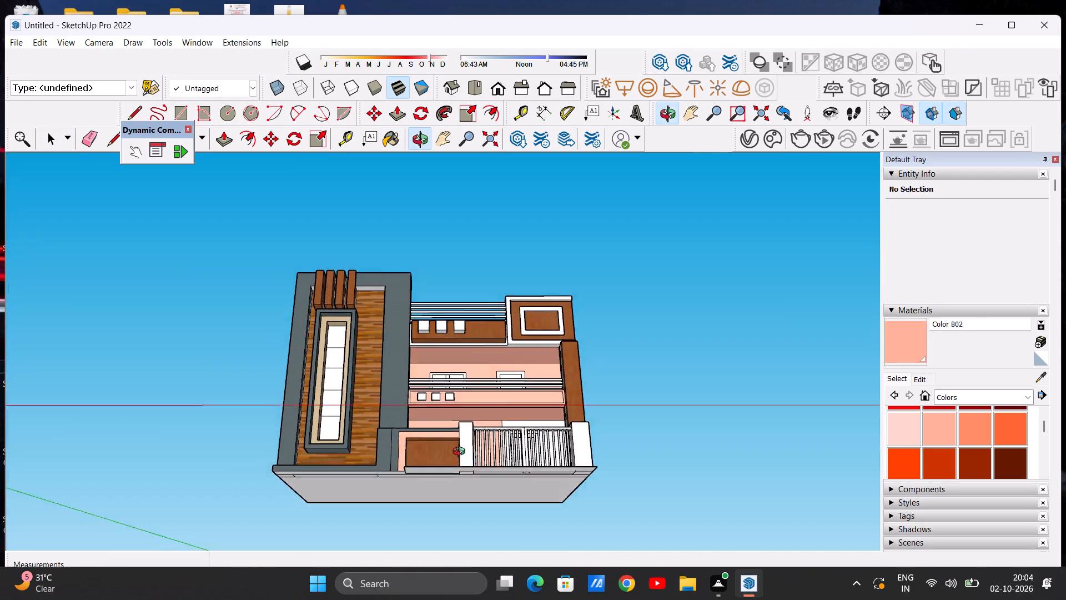
{"action": "middle_click_drag", "start_coordinate": [461, 453], "coordinate": [461, 537]}
{"action": "scroll", "coordinate": [422, 309], "scroll_direction": "up", "scroll_amount": 2}
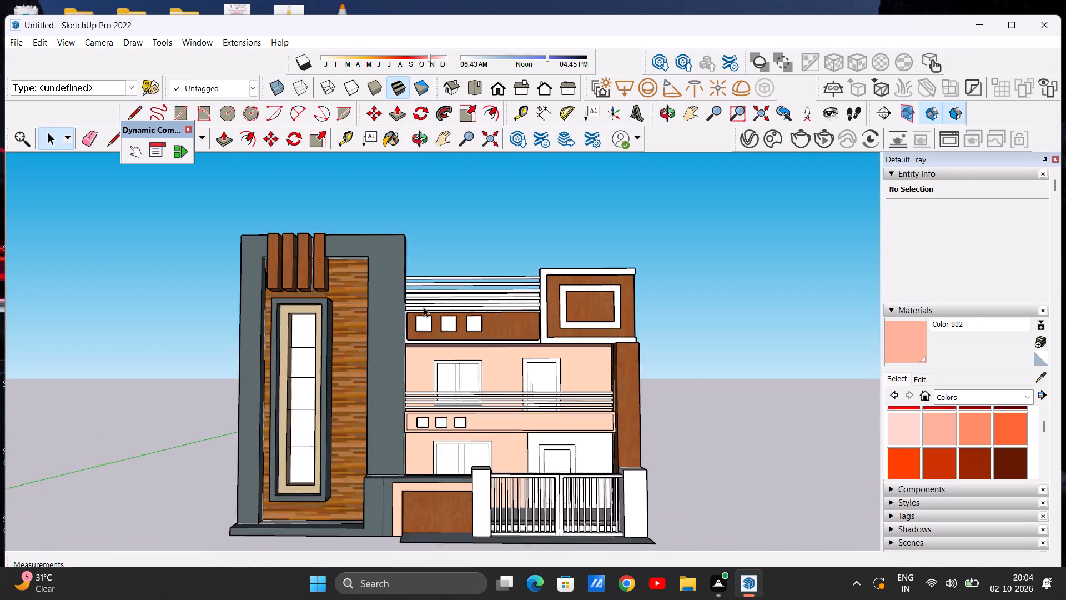
{"action": "scroll", "coordinate": [424, 307], "scroll_direction": "up", "scroll_amount": 5}
{"action": "scroll", "coordinate": [460, 357], "scroll_direction": "down", "scroll_amount": 8}
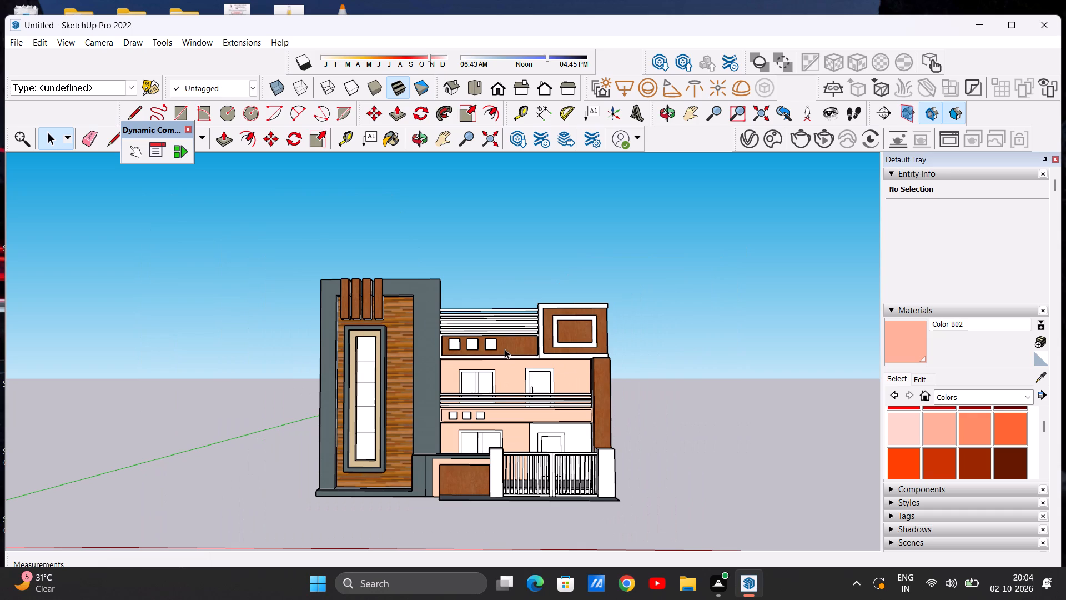
{"action": "scroll", "coordinate": [475, 351], "scroll_direction": "up", "scroll_amount": 3}
{"action": "middle_click_drag", "start_coordinate": [449, 355], "coordinate": [504, 364]}
{"action": "scroll", "coordinate": [504, 457], "scroll_direction": "up", "scroll_amount": 7}
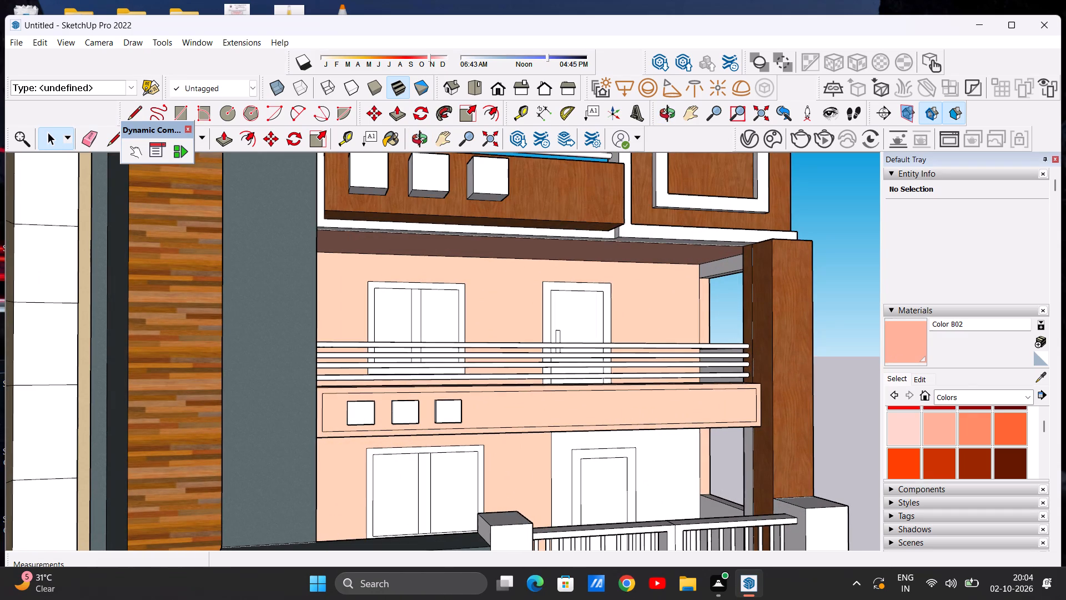
Paint the front faces of the three square blocks on the lower balcony panel with Wood Bamboo.
{"action": "left_click", "coordinate": [889, 379]}
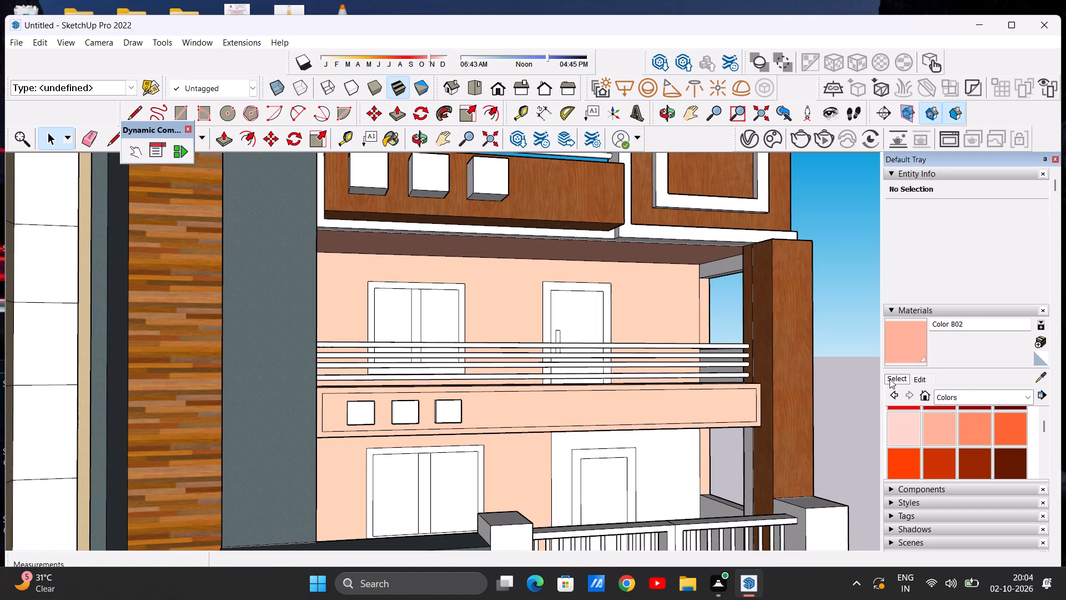
{"action": "left_click", "coordinate": [894, 378]}
{"action": "left_click", "coordinate": [894, 378]}
{"action": "left_click", "coordinate": [1032, 397]}
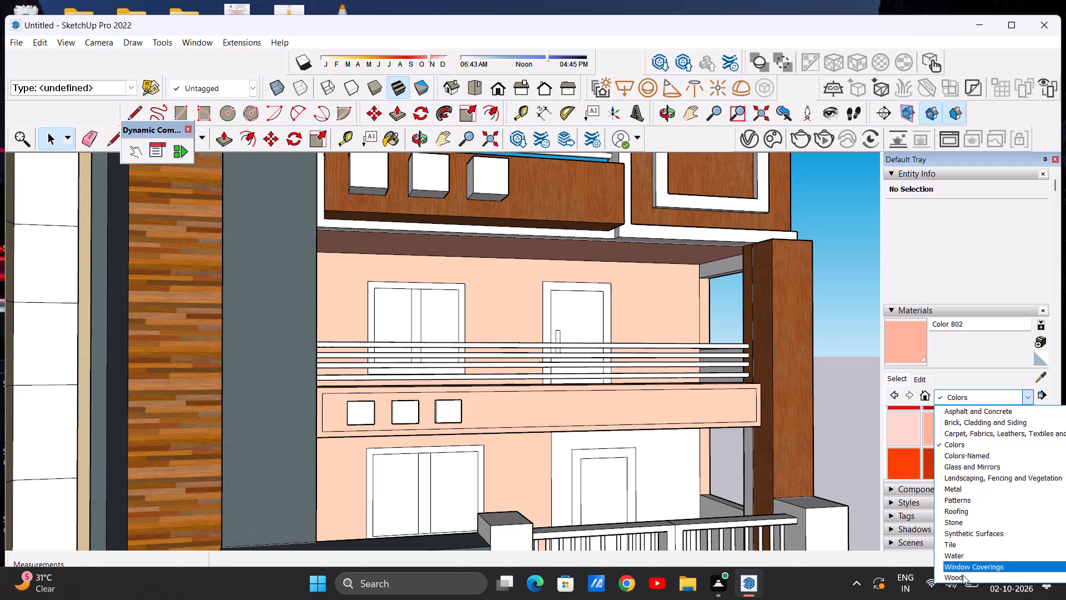
{"action": "left_click", "coordinate": [962, 574]}
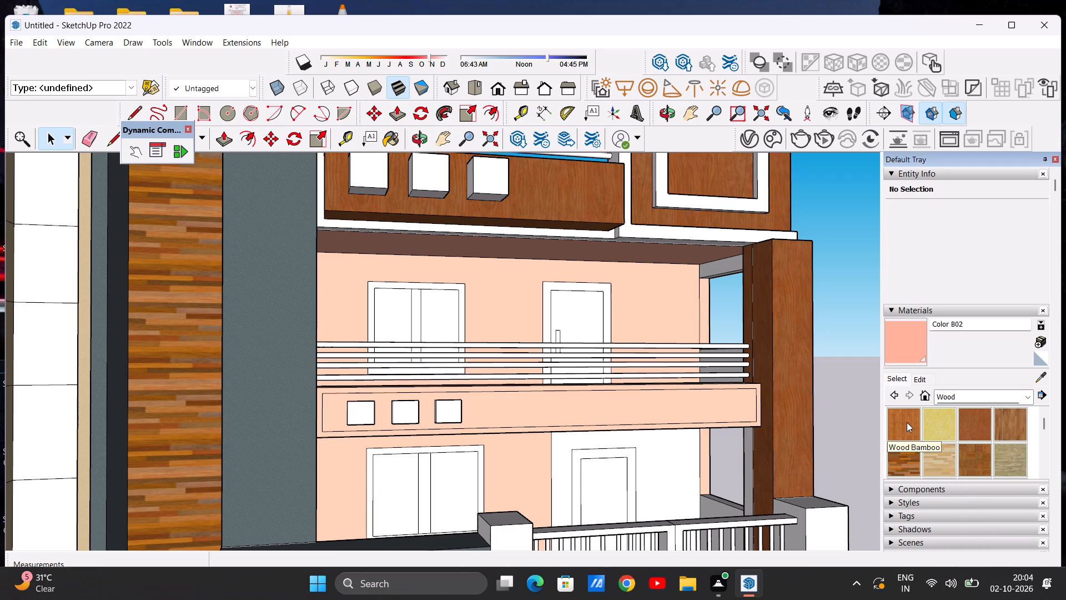
{"action": "left_click", "coordinate": [907, 422]}
{"action": "scroll", "coordinate": [357, 422], "scroll_direction": "up", "scroll_amount": 5}
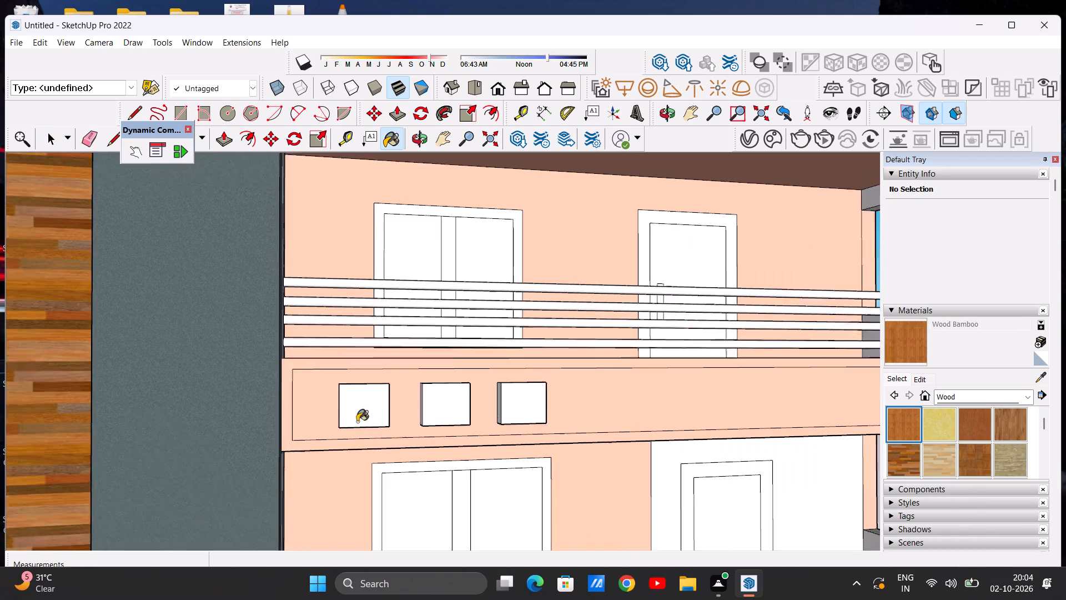
{"action": "scroll", "coordinate": [357, 422], "scroll_direction": "up", "scroll_amount": 2}
{"action": "left_click", "coordinate": [363, 412]}
{"action": "left_click", "coordinate": [444, 409]}
{"action": "left_click", "coordinate": [535, 398]}
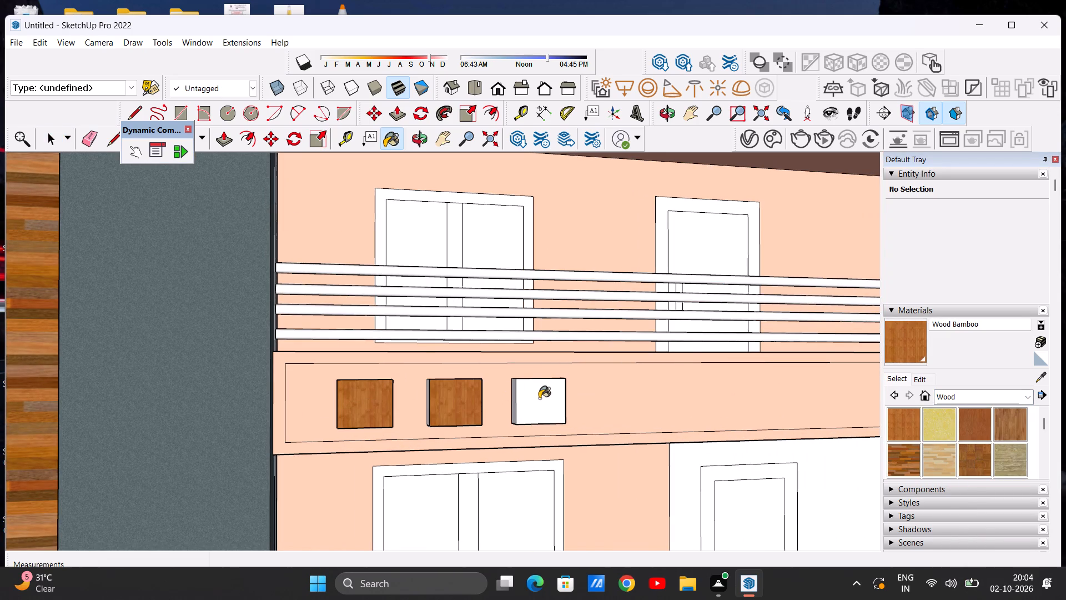
Paint the top faces of the three square blocks on the lower balcony panel with Wood Bamboo.
{"action": "scroll", "coordinate": [555, 386], "scroll_direction": "down", "scroll_amount": 4}
{"action": "middle_click_drag", "start_coordinate": [444, 387], "coordinate": [450, 501]}
{"action": "scroll", "coordinate": [429, 444], "scroll_direction": "up", "scroll_amount": 12}
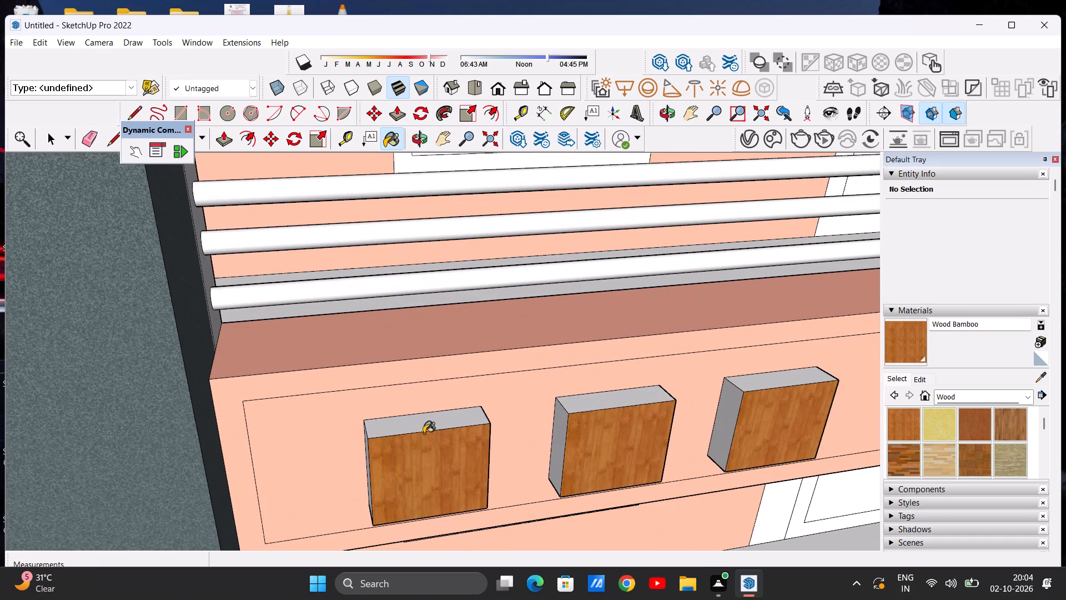
{"action": "left_click", "coordinate": [419, 427]}
{"action": "left_click", "coordinate": [583, 406]}
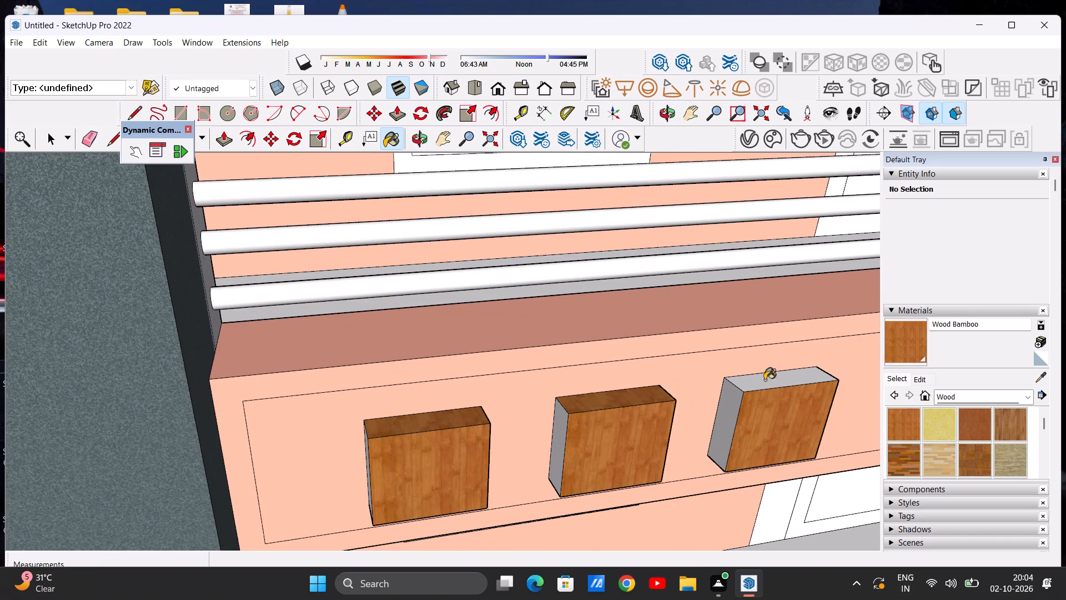
{"action": "left_click", "coordinate": [765, 380]}
Paint the tower-facing sides of the three lower balcony blocks with Wood Bamboo.
{"action": "left_click", "coordinate": [732, 404]}
{"action": "left_click", "coordinate": [555, 420]}
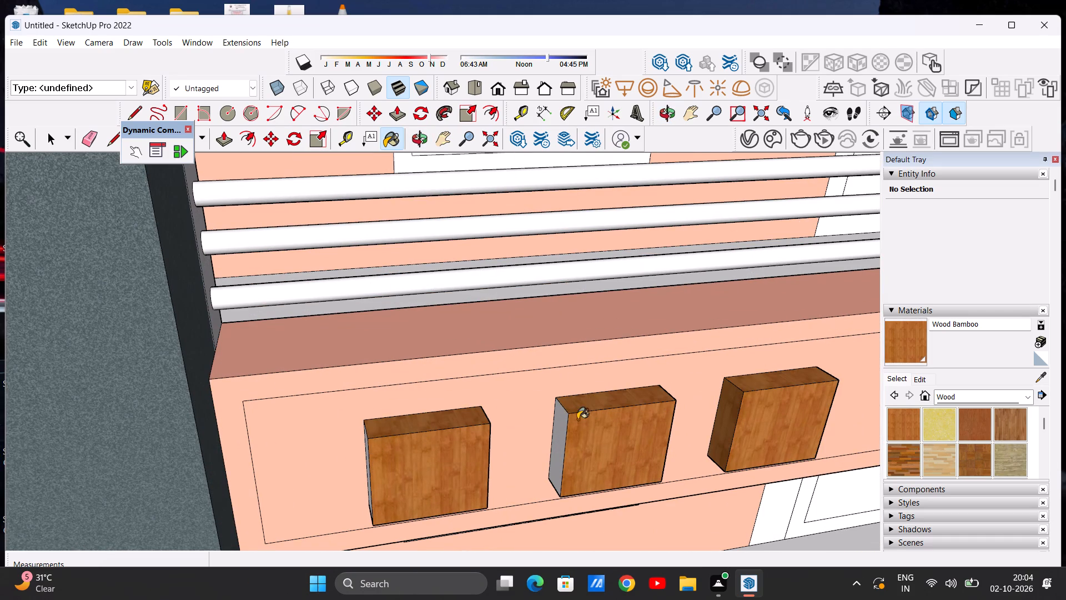
{"action": "scroll", "coordinate": [720, 403], "scroll_direction": "down", "scroll_amount": 4}
{"action": "middle_click_drag", "start_coordinate": [367, 467], "coordinate": [499, 442]}
{"action": "scroll", "coordinate": [509, 436], "scroll_direction": "up", "scroll_amount": 5}
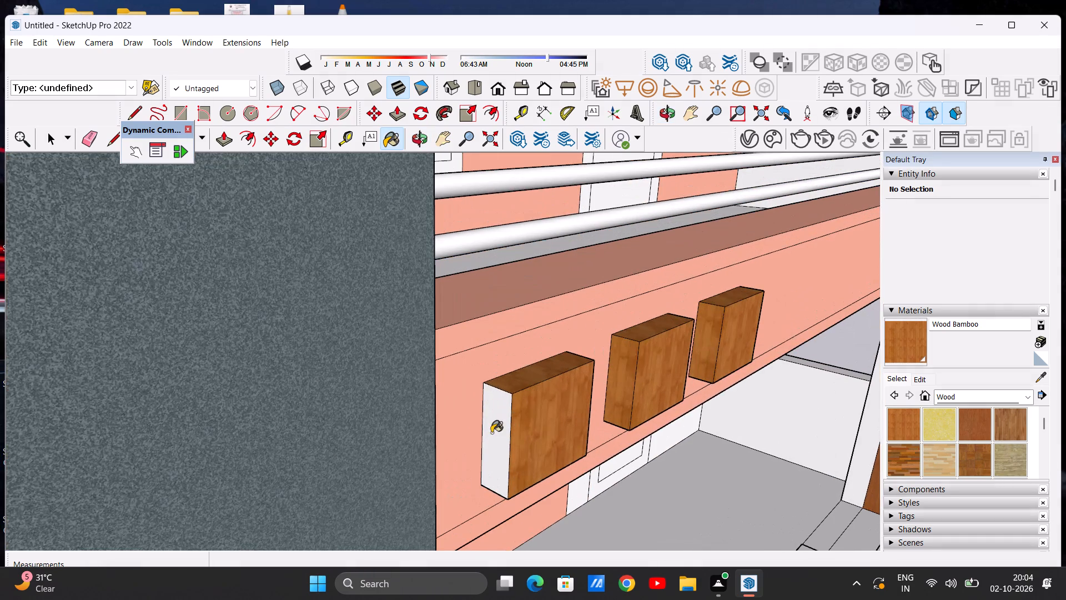
{"action": "left_click", "coordinate": [492, 433]}
Paint the sides of the three lower balcony blocks that face away from the tower with Wood Bamboo.
{"action": "scroll", "coordinate": [366, 434], "scroll_direction": "down", "scroll_amount": 11}
{"action": "middle_click_drag", "start_coordinate": [553, 465], "coordinate": [274, 403]}
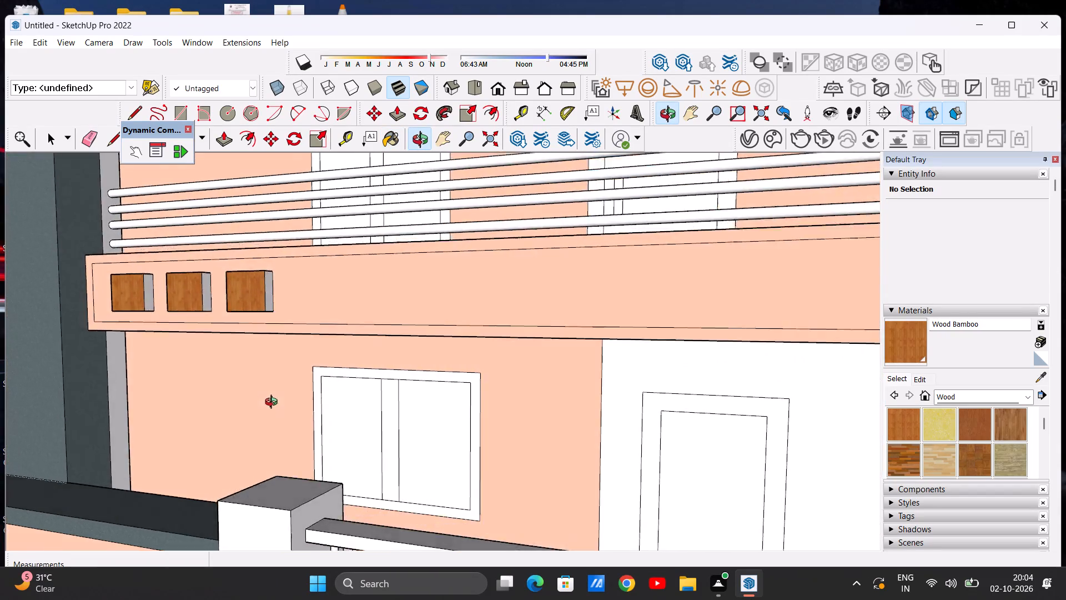
{"action": "middle_click_drag", "start_coordinate": [274, 403], "coordinate": [439, 413]}
{"action": "scroll", "coordinate": [447, 417], "scroll_direction": "down", "scroll_amount": 11}
{"action": "middle_click_drag", "start_coordinate": [486, 391], "coordinate": [227, 393]}
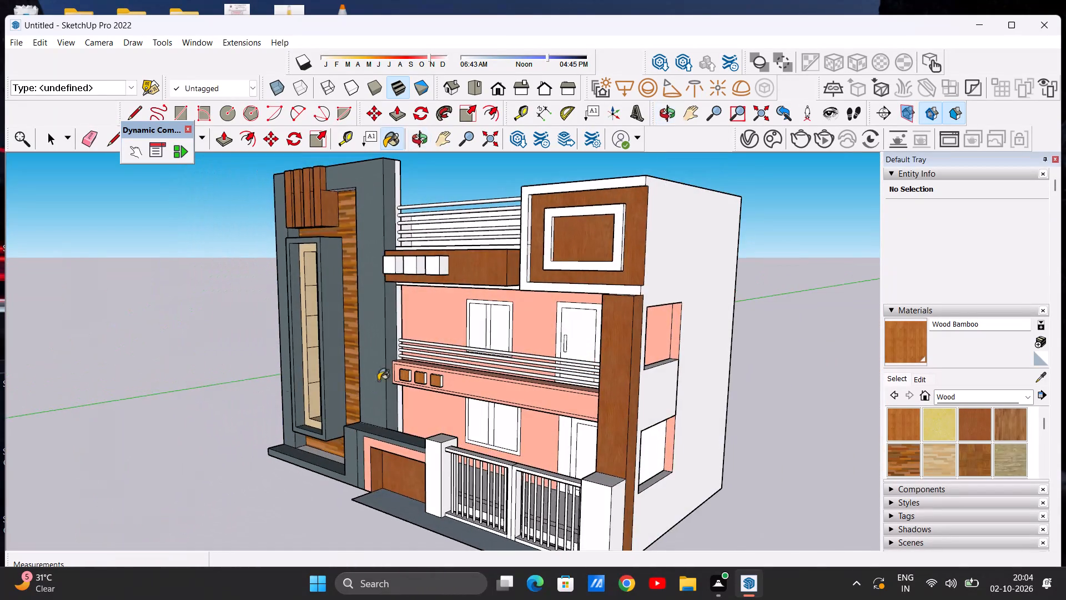
{"action": "scroll", "coordinate": [414, 376], "scroll_direction": "up", "scroll_amount": 13}
{"action": "left_click", "coordinate": [471, 391]}
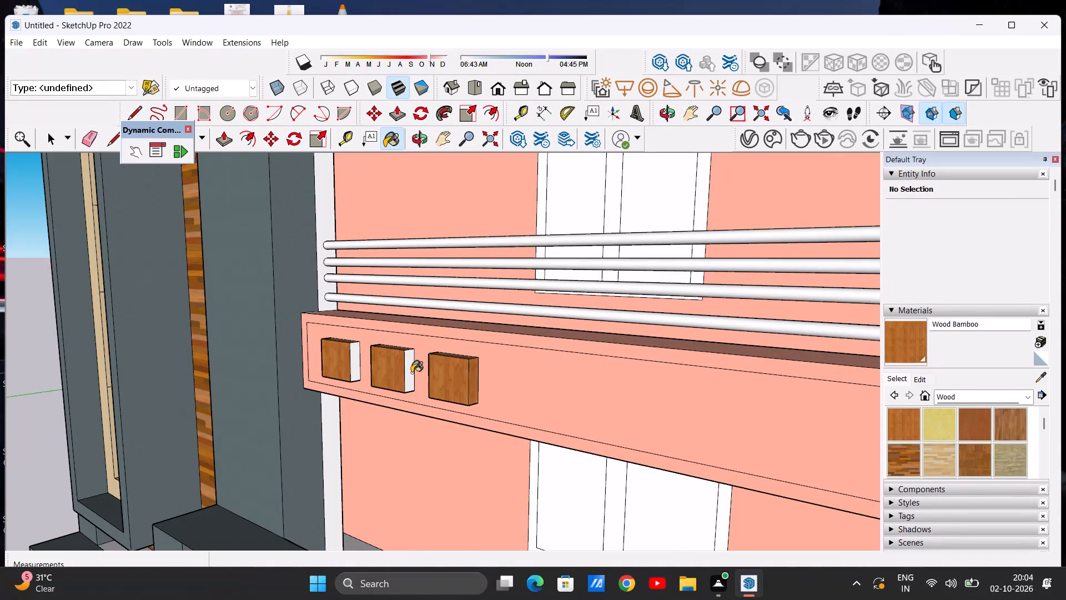
{"action": "left_click", "coordinate": [411, 373]}
{"action": "left_click", "coordinate": [354, 366]}
Paint the undersides of the three lower balcony blocks with Wood Bamboo.
{"action": "scroll", "coordinate": [419, 366], "scroll_direction": "down", "scroll_amount": 4}
{"action": "middle_click_drag", "start_coordinate": [419, 432], "coordinate": [426, 393]}
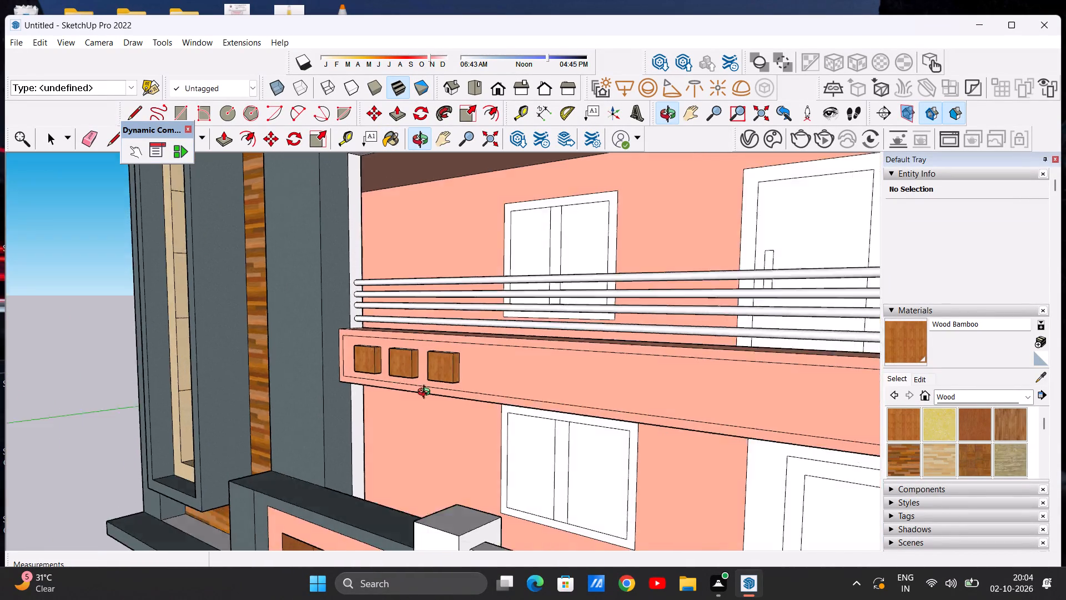
{"action": "middle_click_drag", "start_coordinate": [426, 393], "coordinate": [434, 288]}
{"action": "scroll", "coordinate": [438, 272], "scroll_direction": "up", "scroll_amount": 13}
{"action": "left_click", "coordinate": [451, 277]}
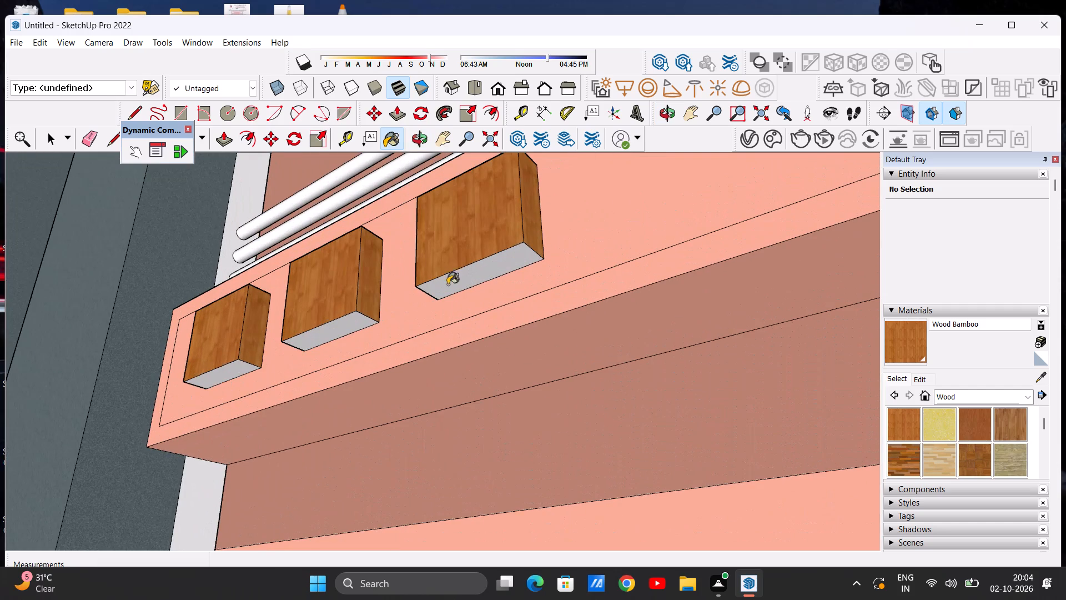
{"action": "left_click", "coordinate": [351, 320]}
{"action": "left_click", "coordinate": [234, 369]}
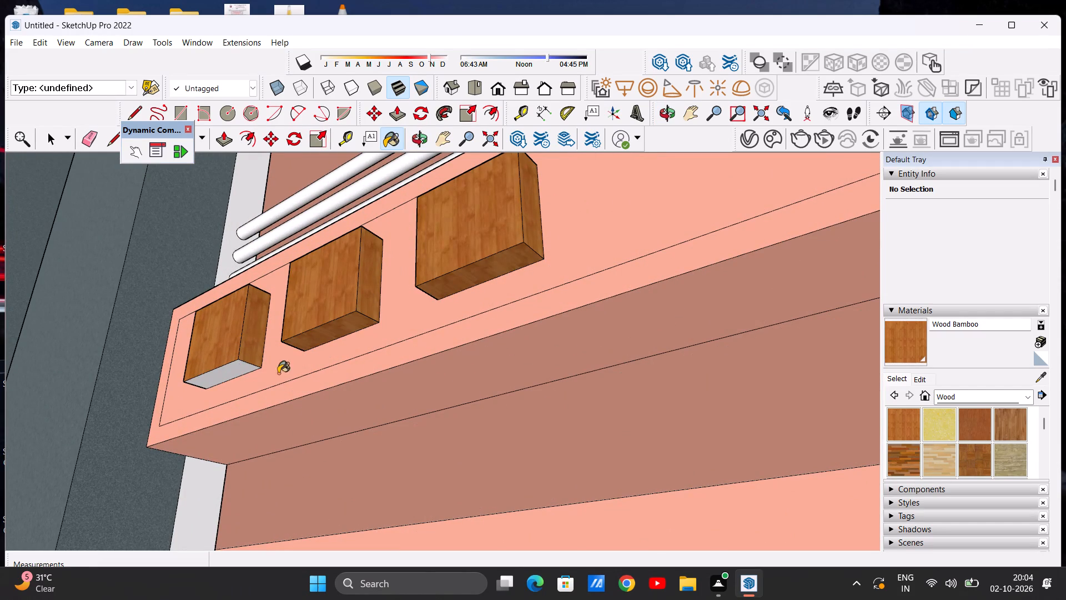
Paint the front faces of the three square blocks on the upper wood balcony panel with Wood Floor Light.
{"action": "scroll", "coordinate": [388, 368], "scroll_direction": "down", "scroll_amount": 20}
{"action": "scroll", "coordinate": [388, 368], "scroll_direction": "down", "scroll_amount": 2}
{"action": "middle_click_drag", "start_coordinate": [419, 348], "coordinate": [561, 422]}
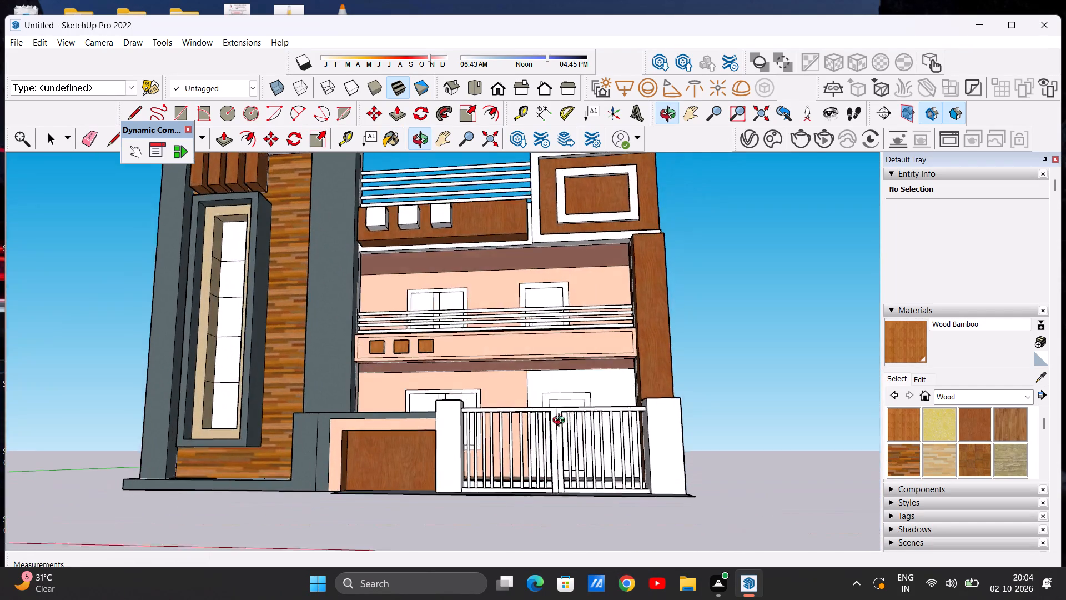
{"action": "middle_click_drag", "start_coordinate": [561, 422], "coordinate": [572, 445]}
{"action": "scroll", "coordinate": [578, 451], "scroll_direction": "down", "scroll_amount": 7}
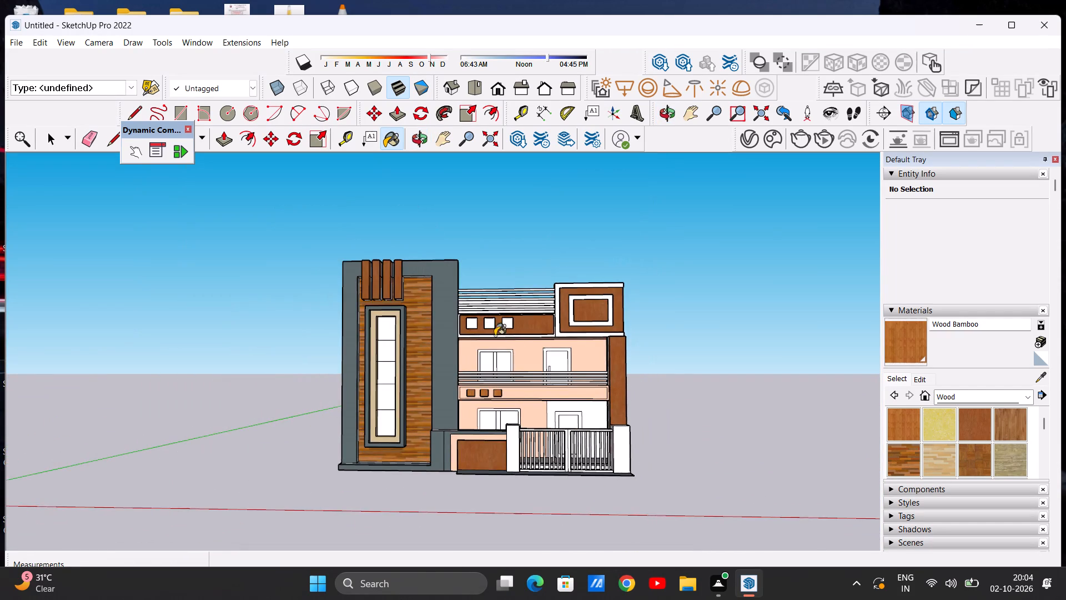
{"action": "scroll", "coordinate": [488, 331], "scroll_direction": "up", "scroll_amount": 7}
{"action": "key", "text": "space"}
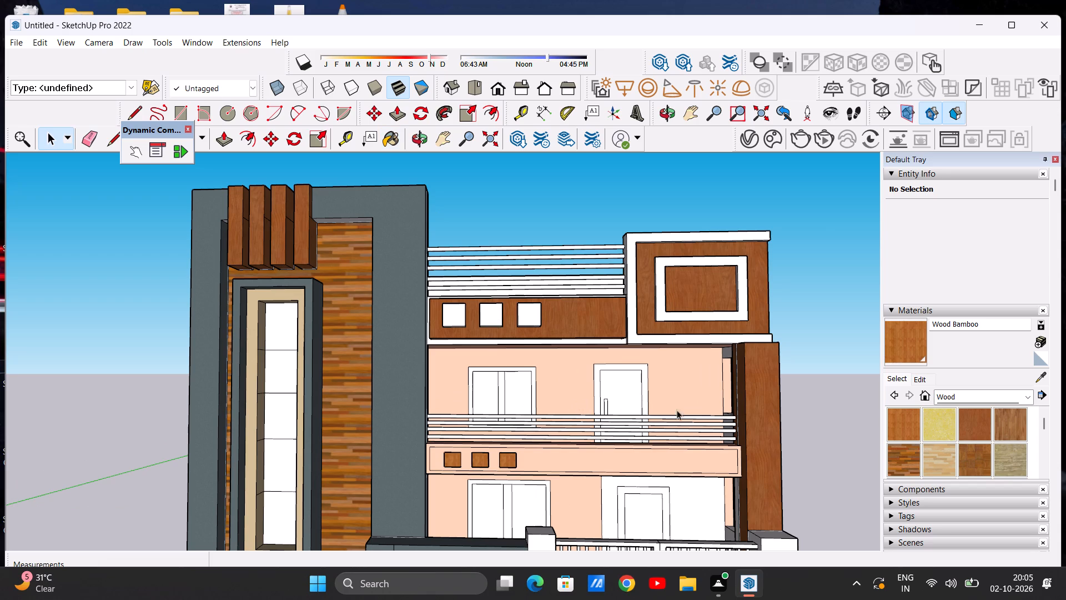
{"action": "left_click", "coordinate": [939, 456]}
{"action": "scroll", "coordinate": [446, 299], "scroll_direction": "up", "scroll_amount": 6}
{"action": "left_click", "coordinate": [462, 326]}
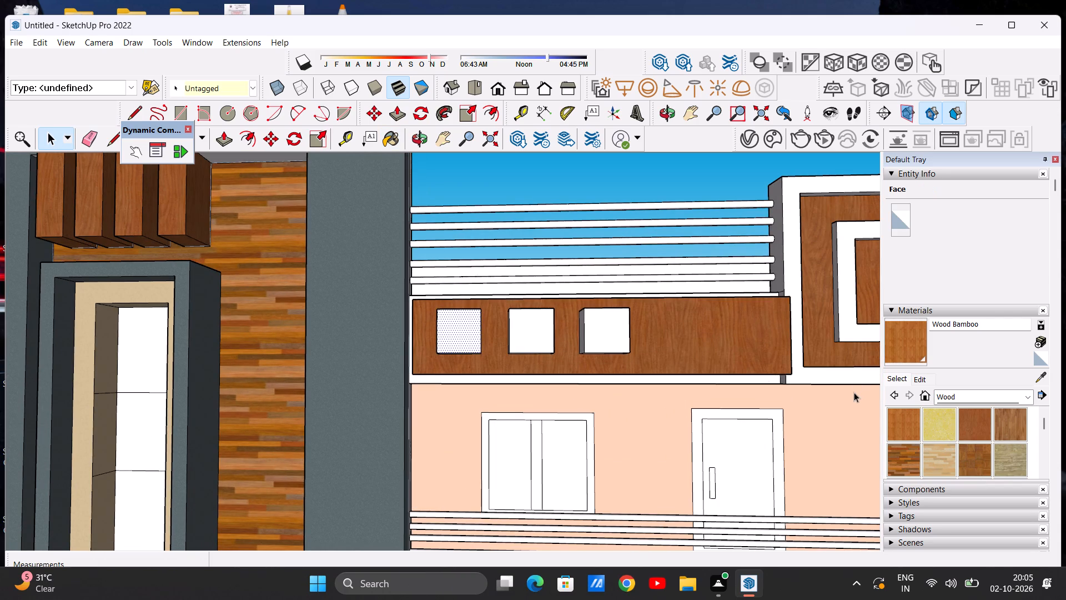
{"action": "left_click", "coordinate": [430, 181]}
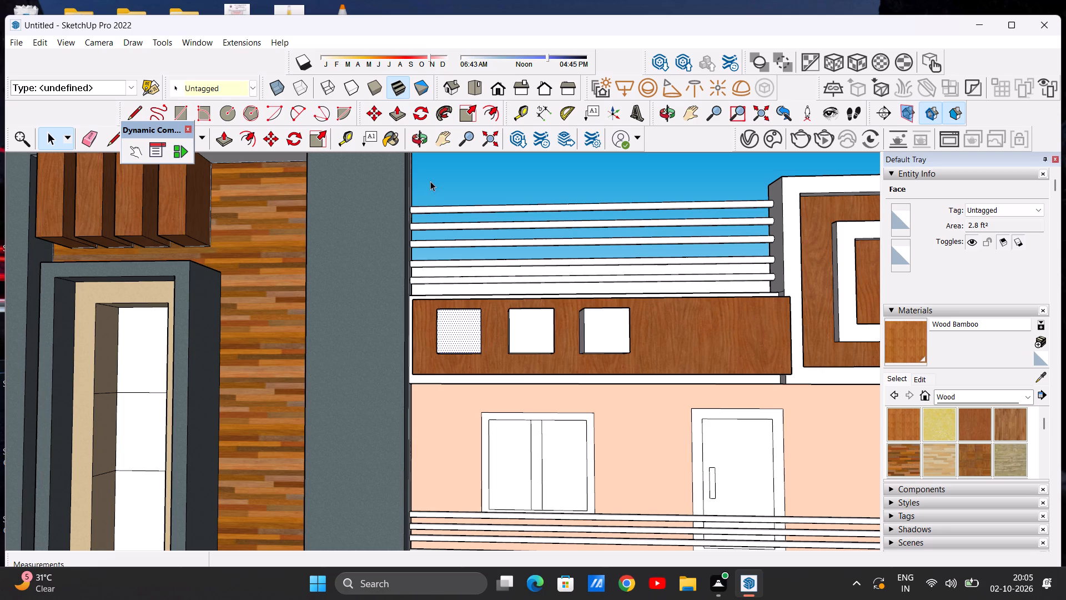
{"action": "left_click", "coordinate": [933, 471]}
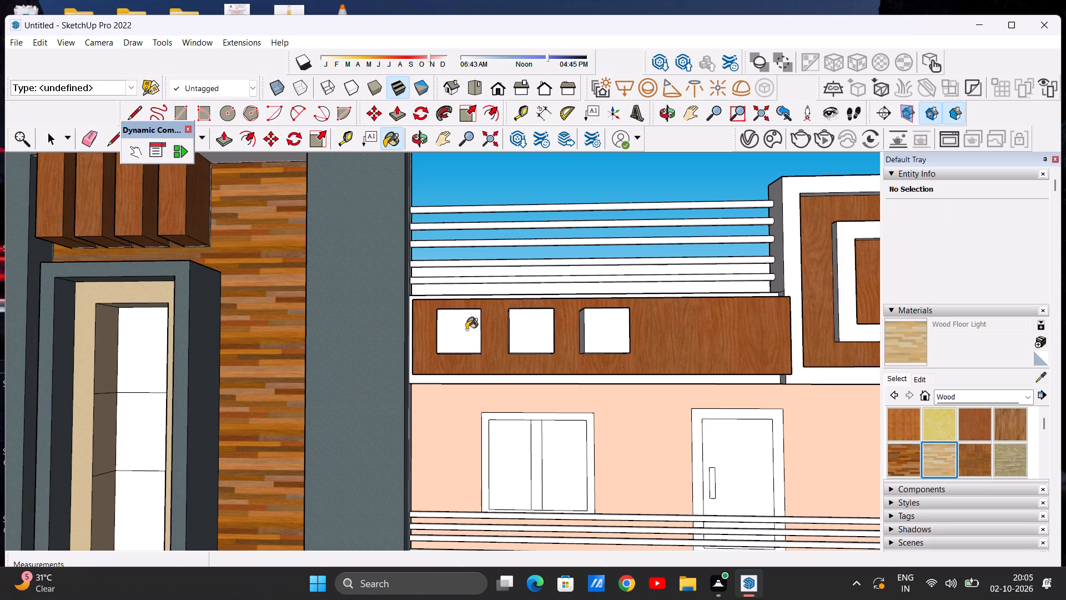
{"action": "left_click", "coordinate": [466, 329]}
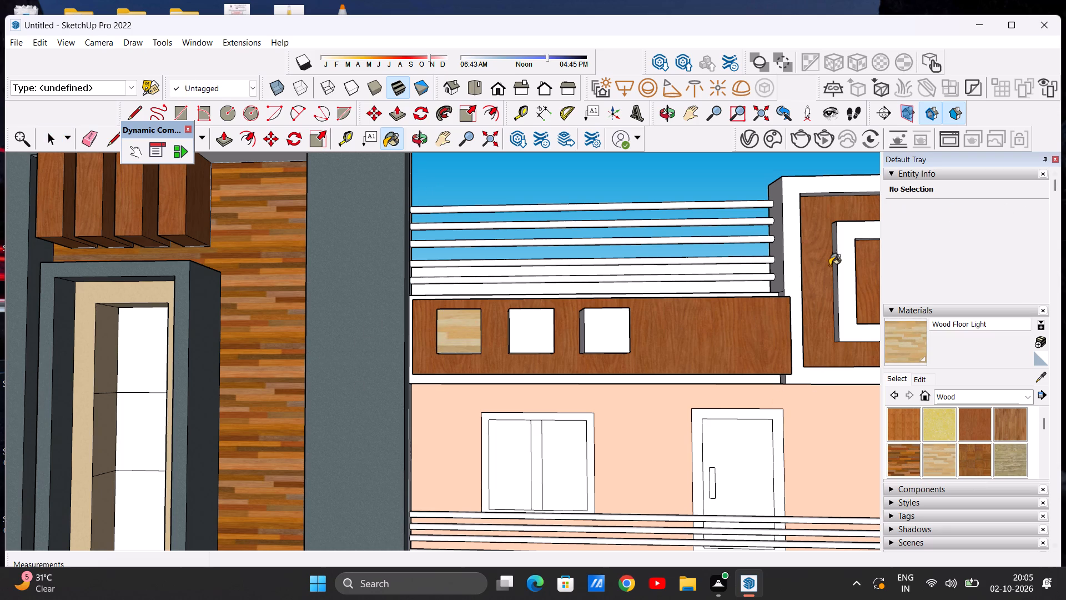
{"action": "left_click", "coordinate": [535, 346]}
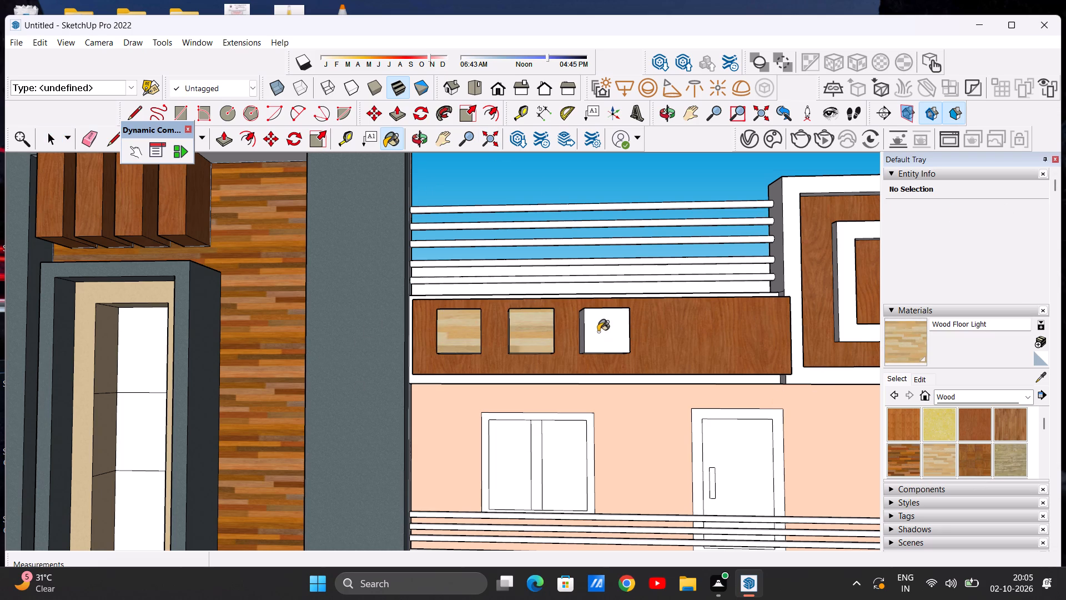
{"action": "left_click", "coordinate": [600, 331]}
Paint the top faces of the three upper balcony blocks with Wood Floor Light.
{"action": "scroll", "coordinate": [607, 264], "scroll_direction": "down", "scroll_amount": 5}
{"action": "middle_click_drag", "start_coordinate": [567, 288], "coordinate": [519, 445]}
{"action": "scroll", "coordinate": [504, 327], "scroll_direction": "up", "scroll_amount": 6}
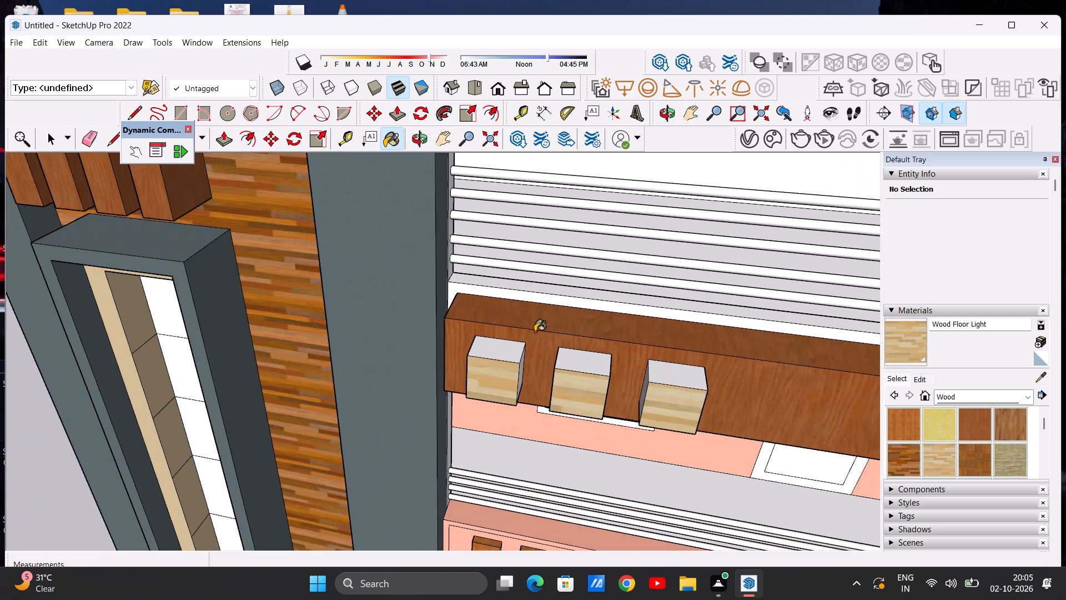
{"action": "left_click", "coordinate": [500, 354]}
{"action": "left_click", "coordinate": [583, 359]}
{"action": "left_click", "coordinate": [677, 366]}
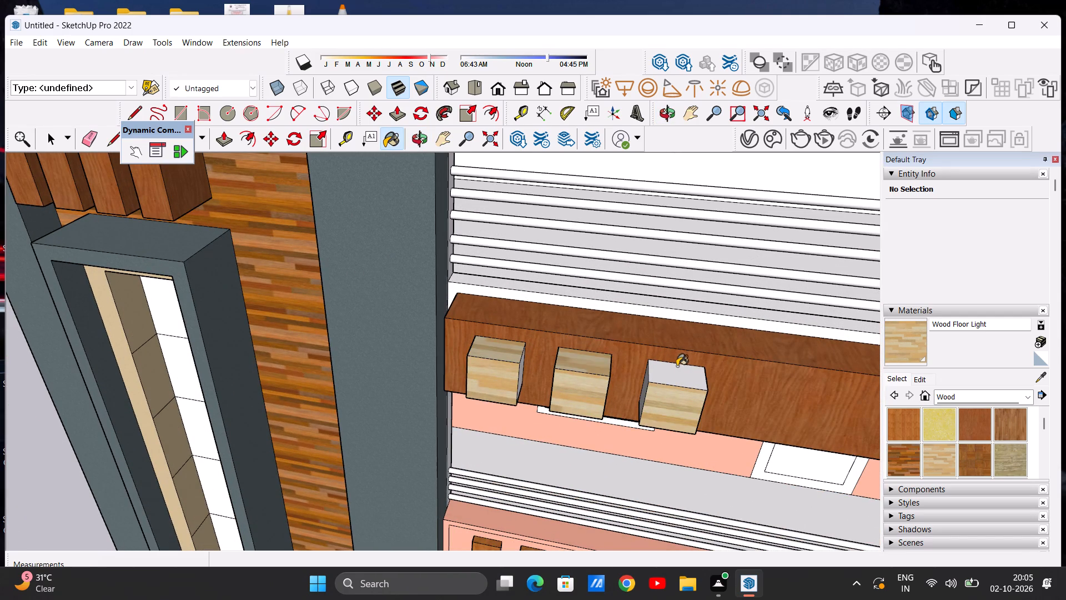
Paint the tower-facing sides of the three upper balcony blocks with Wood Floor Light.
{"action": "scroll", "coordinate": [622, 326], "scroll_direction": "down", "scroll_amount": 4}
{"action": "middle_click_drag", "start_coordinate": [451, 347], "coordinate": [700, 291]}
{"action": "scroll", "coordinate": [637, 291], "scroll_direction": "up", "scroll_amount": 6}
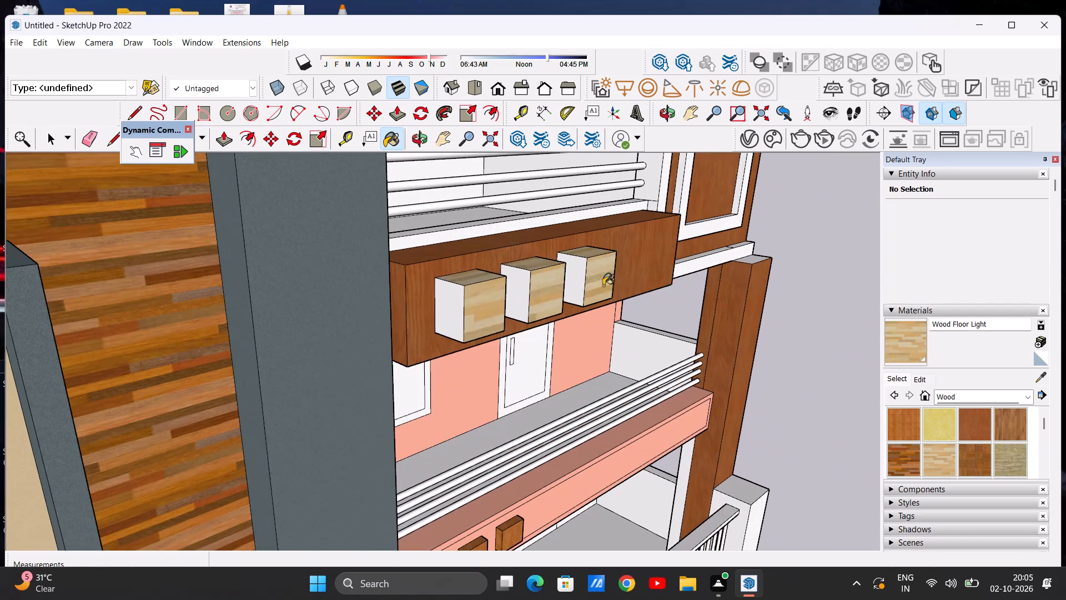
{"action": "left_click", "coordinate": [564, 280]}
{"action": "left_click", "coordinate": [506, 291]}
{"action": "left_click", "coordinate": [421, 308]}
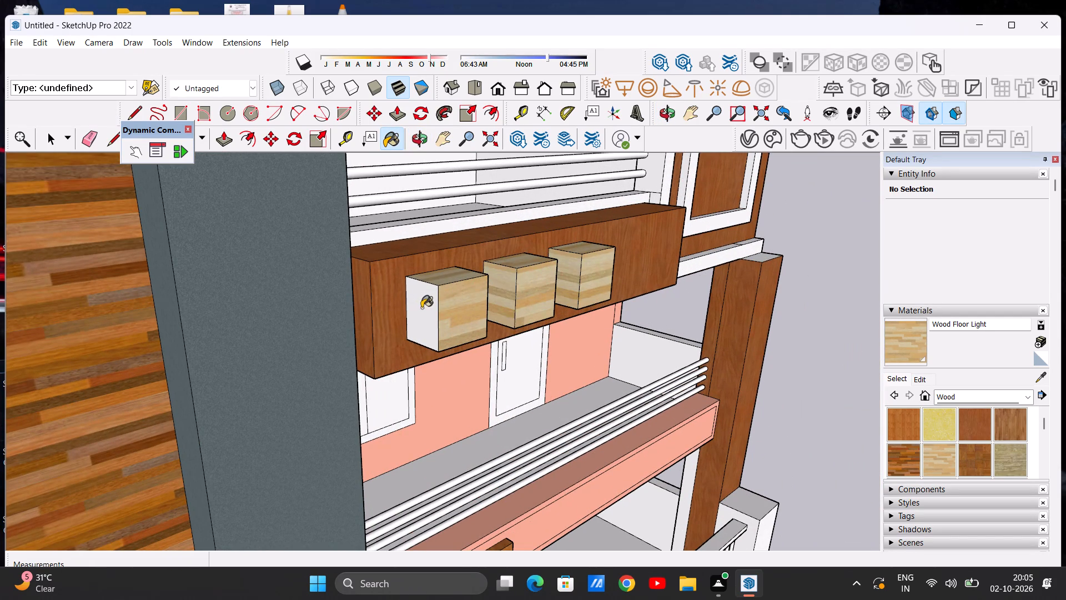
Paint the sides of the three upper balcony blocks that face away from the tower with Wood Floor Light.
{"action": "scroll", "coordinate": [388, 313], "scroll_direction": "down", "scroll_amount": 12}
{"action": "middle_click_drag", "start_coordinate": [590, 303], "coordinate": [239, 283]}
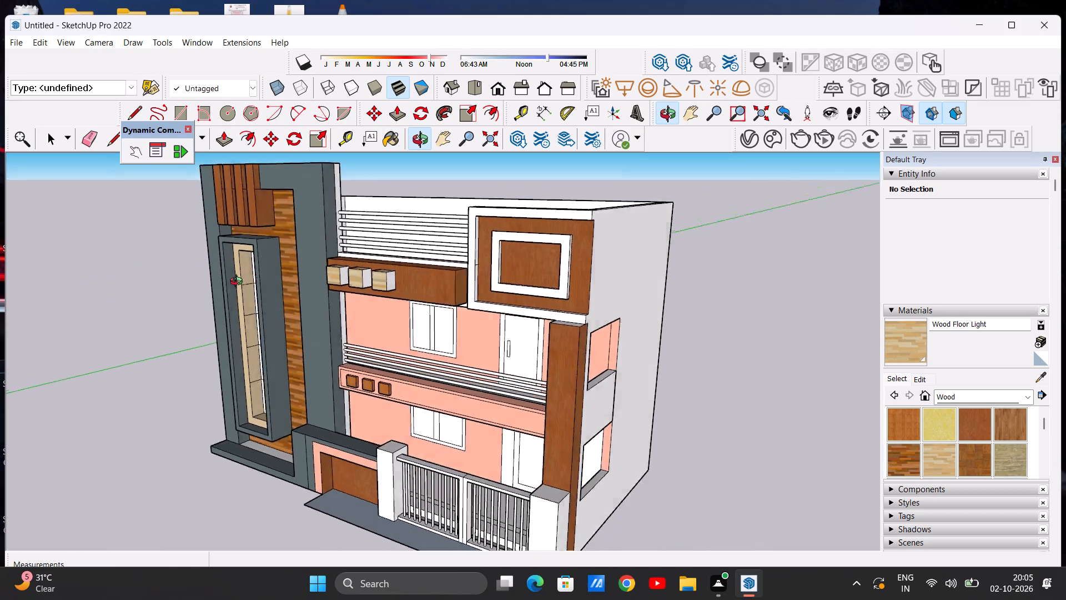
{"action": "middle_click_drag", "start_coordinate": [239, 283], "coordinate": [220, 283]}
{"action": "scroll", "coordinate": [368, 273], "scroll_direction": "down", "scroll_amount": 1}
{"action": "scroll", "coordinate": [368, 273], "scroll_direction": "up", "scroll_amount": 12}
{"action": "left_click", "coordinate": [321, 270]}
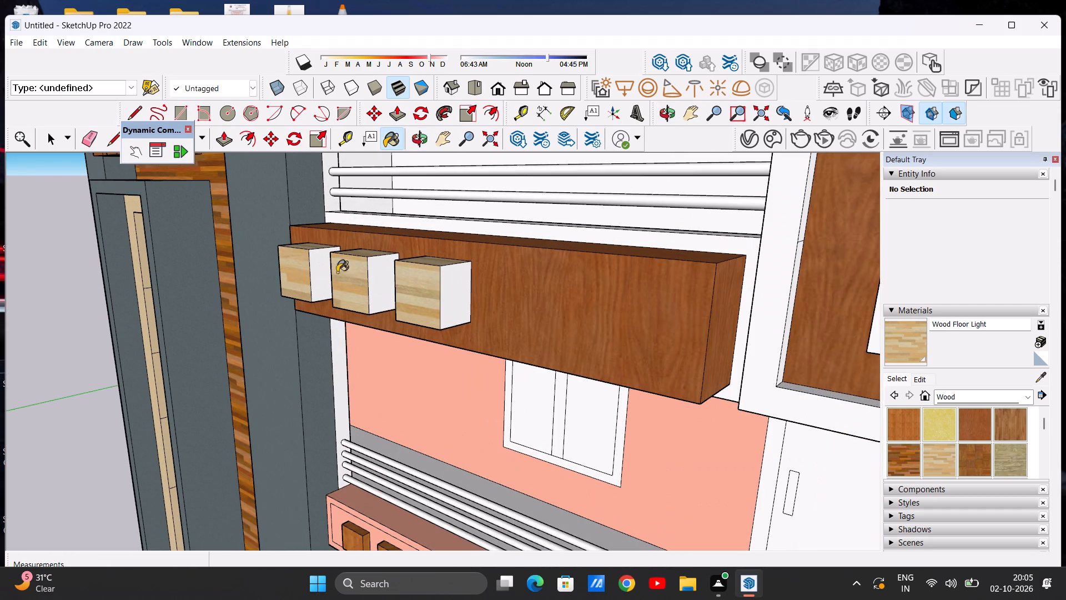
{"action": "left_click", "coordinate": [380, 277]}
{"action": "left_click", "coordinate": [450, 291]}
Paint the undersides of the three upper balcony blocks with Wood Floor Light.
{"action": "scroll", "coordinate": [482, 289], "scroll_direction": "down", "scroll_amount": 5}
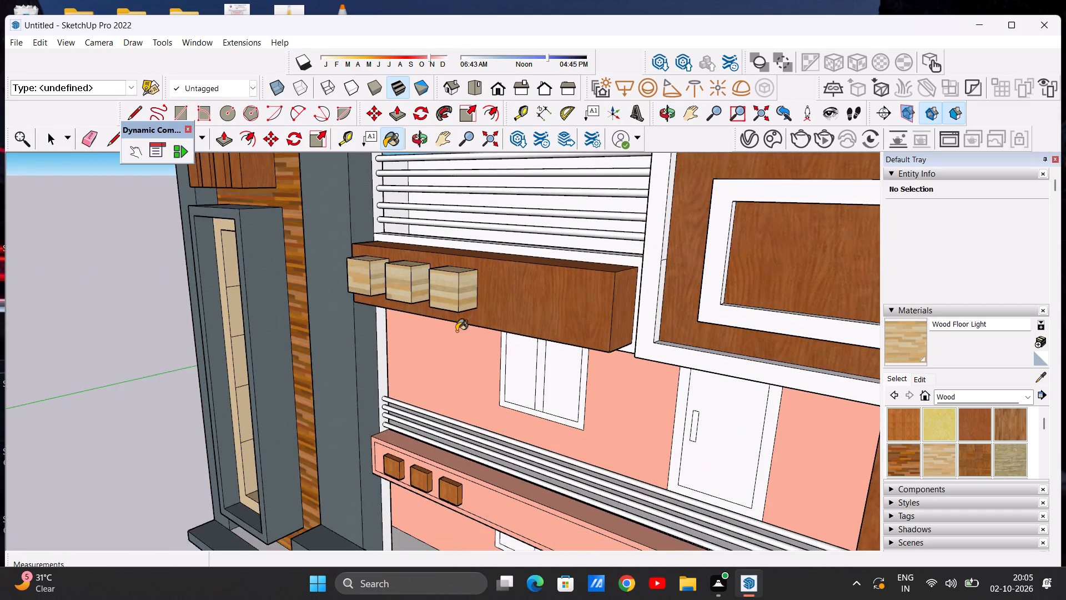
{"action": "middle_click_drag", "start_coordinate": [457, 330], "coordinate": [496, 199]}
{"action": "scroll", "coordinate": [502, 254], "scroll_direction": "up", "scroll_amount": 7}
{"action": "left_click", "coordinate": [444, 236]}
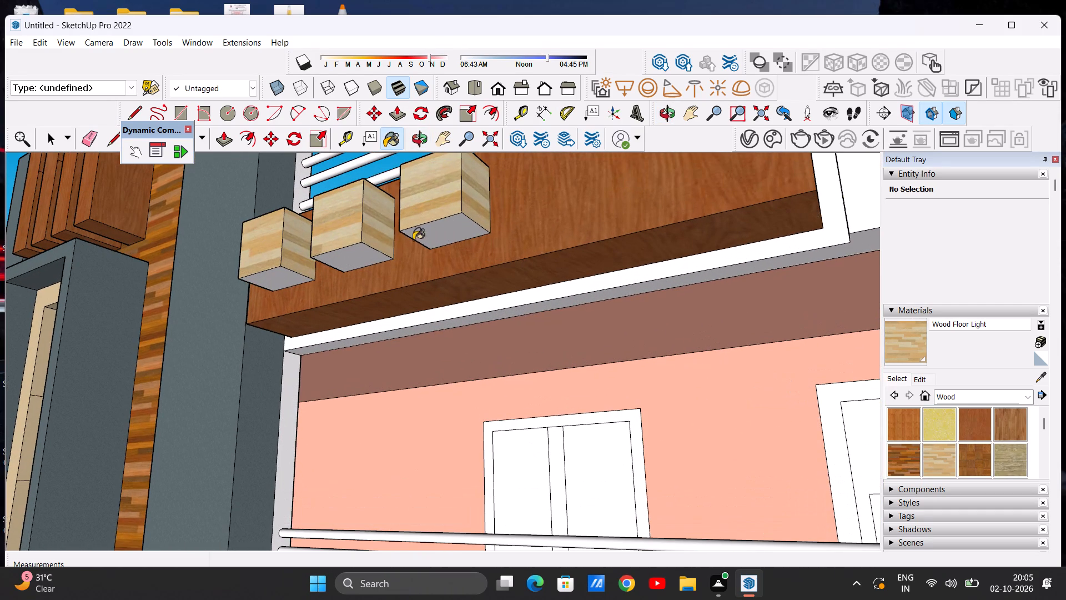
{"action": "left_click", "coordinate": [372, 253]}
{"action": "left_click", "coordinate": [284, 281]}
Examine the front elevation, focusing on the painted balcony blocks and the wall and trim around the upper floor.
{"action": "scroll", "coordinate": [472, 257], "scroll_direction": "down", "scroll_amount": 1}
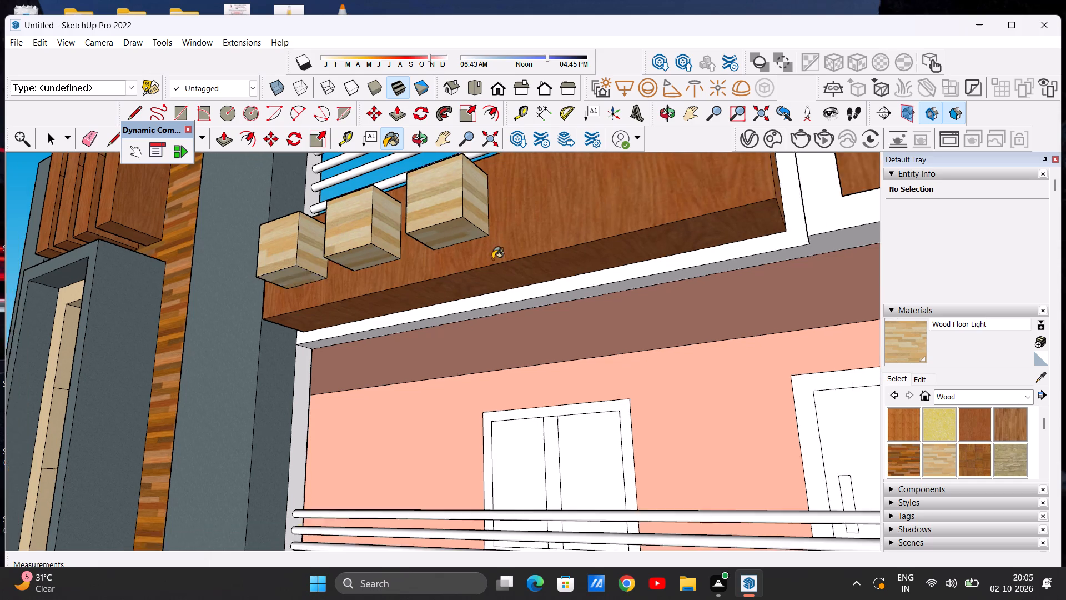
{"action": "scroll", "coordinate": [492, 259], "scroll_direction": "down", "scroll_amount": 2}
{"action": "key", "text": "space"}
{"action": "scroll", "coordinate": [477, 259], "scroll_direction": "down", "scroll_amount": 6}
{"action": "middle_click_drag", "start_coordinate": [481, 244], "coordinate": [580, 339]}
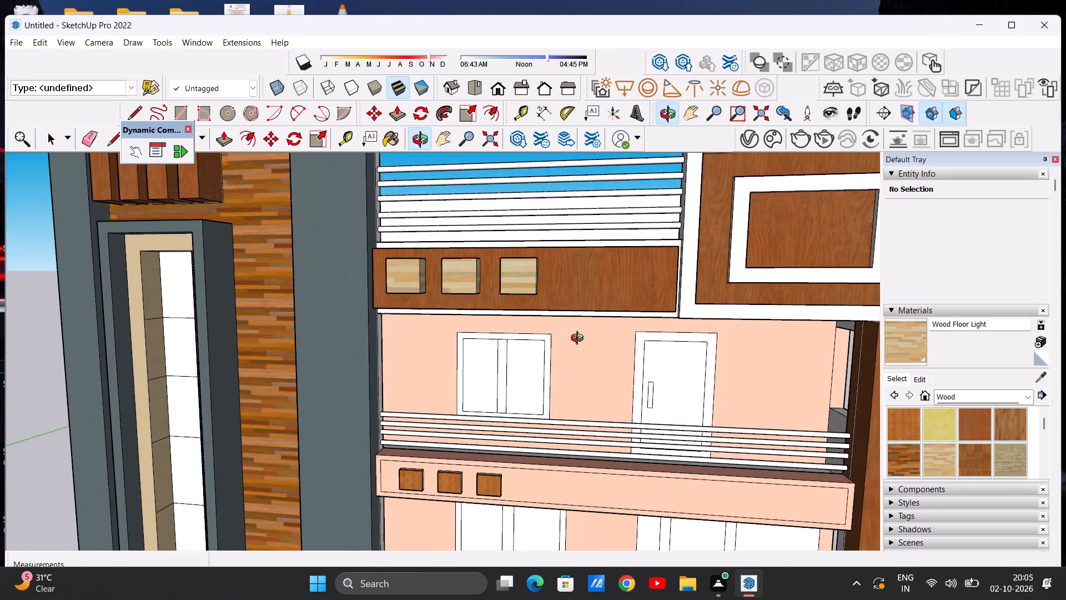
{"action": "middle_click_drag", "start_coordinate": [580, 339], "coordinate": [594, 300]}
{"action": "scroll", "coordinate": [602, 306], "scroll_direction": "down", "scroll_amount": 6}
{"action": "middle_click_drag", "start_coordinate": [601, 311], "coordinate": [601, 325]}
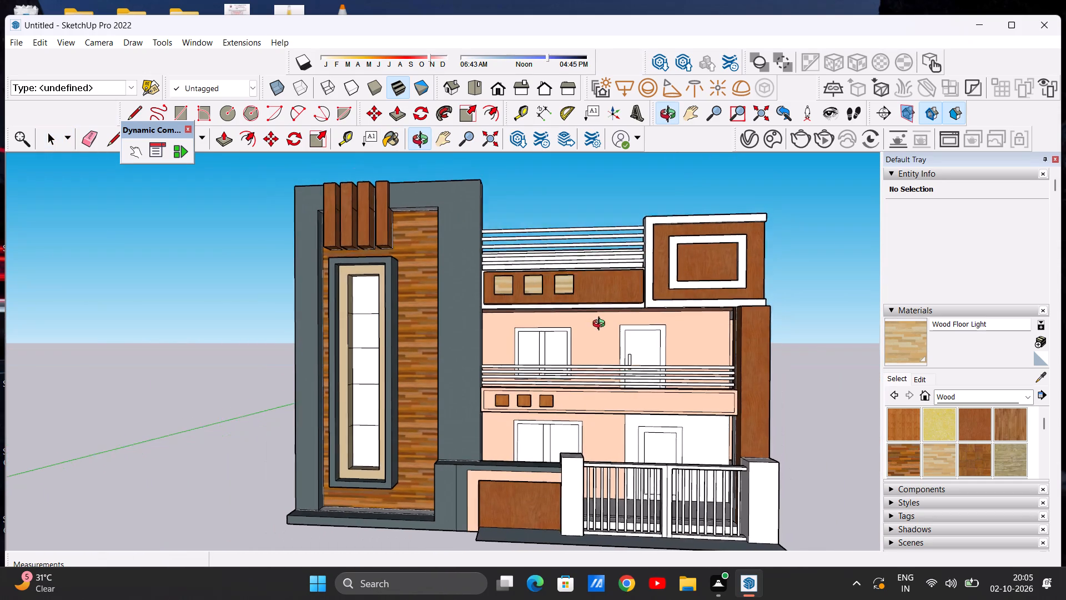
{"action": "middle_click_drag", "start_coordinate": [601, 325], "coordinate": [601, 327]}
{"action": "scroll", "coordinate": [626, 308], "scroll_direction": "up", "scroll_amount": 12}
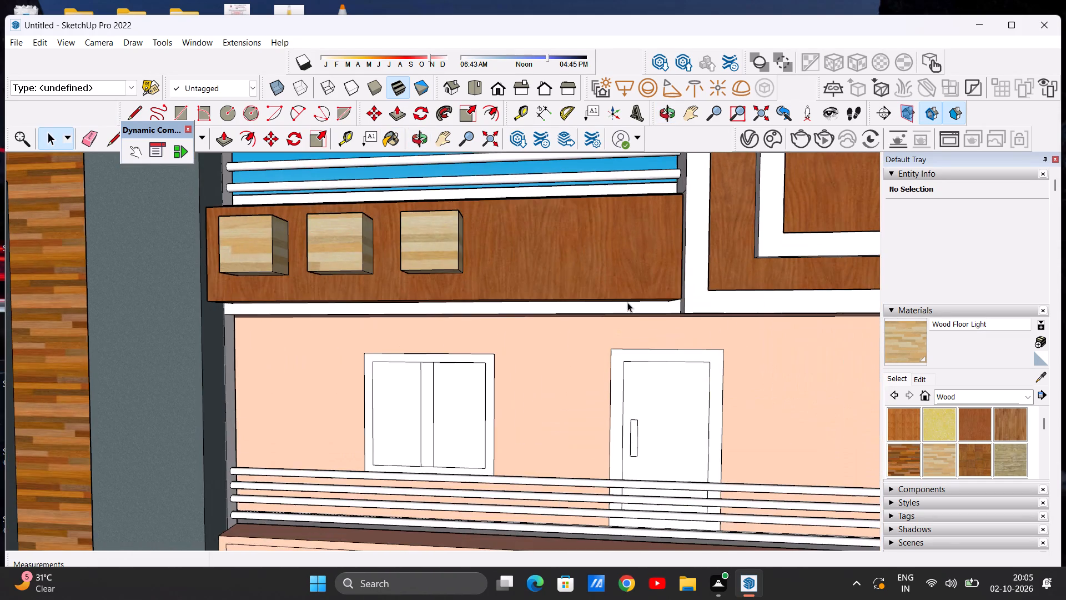
{"action": "scroll", "coordinate": [626, 306], "scroll_direction": "down", "scroll_amount": 10}
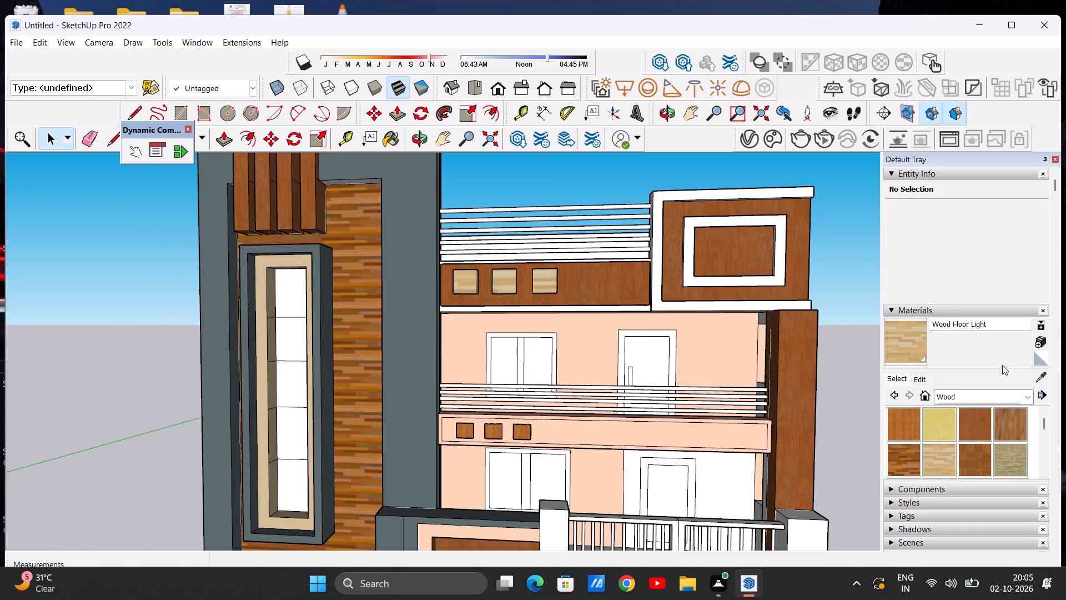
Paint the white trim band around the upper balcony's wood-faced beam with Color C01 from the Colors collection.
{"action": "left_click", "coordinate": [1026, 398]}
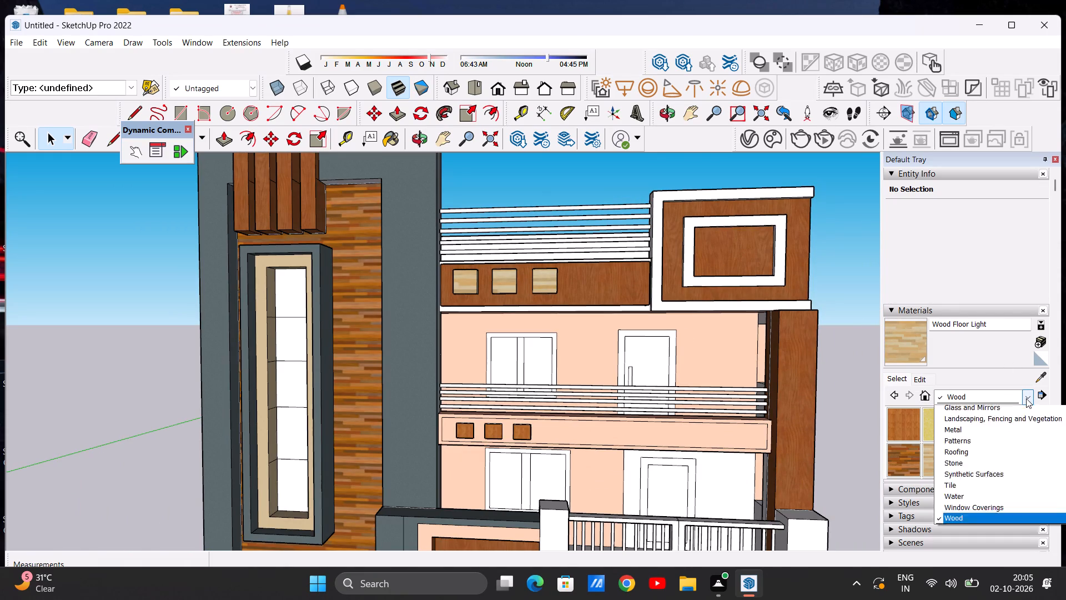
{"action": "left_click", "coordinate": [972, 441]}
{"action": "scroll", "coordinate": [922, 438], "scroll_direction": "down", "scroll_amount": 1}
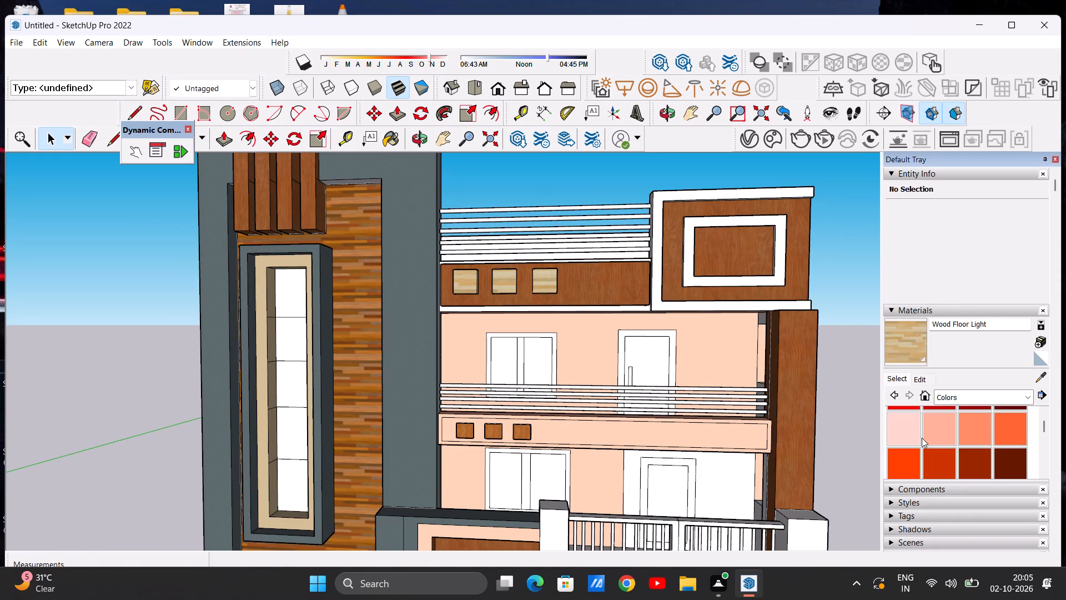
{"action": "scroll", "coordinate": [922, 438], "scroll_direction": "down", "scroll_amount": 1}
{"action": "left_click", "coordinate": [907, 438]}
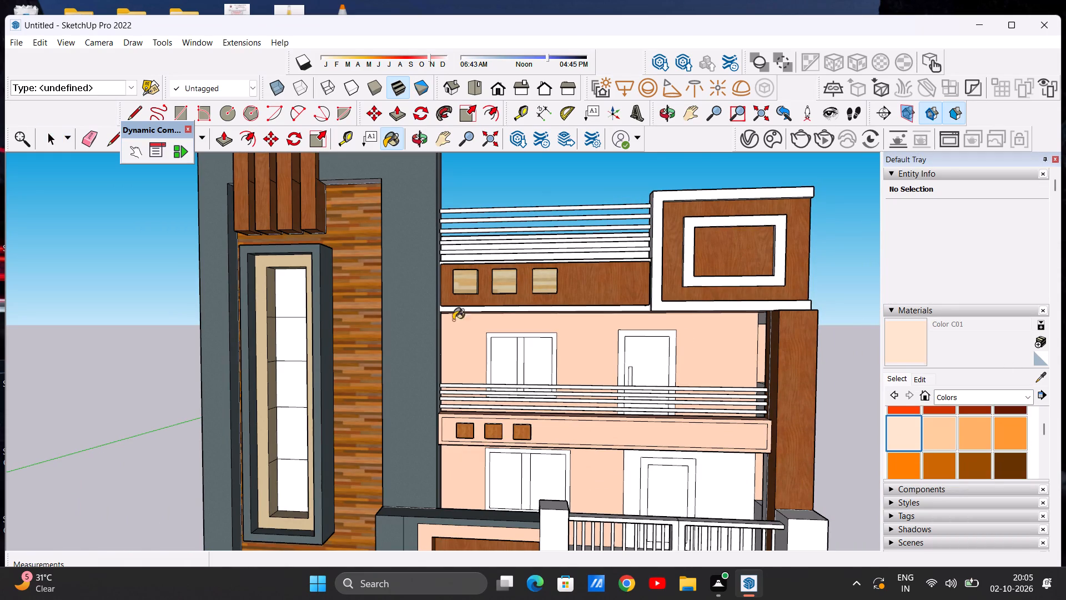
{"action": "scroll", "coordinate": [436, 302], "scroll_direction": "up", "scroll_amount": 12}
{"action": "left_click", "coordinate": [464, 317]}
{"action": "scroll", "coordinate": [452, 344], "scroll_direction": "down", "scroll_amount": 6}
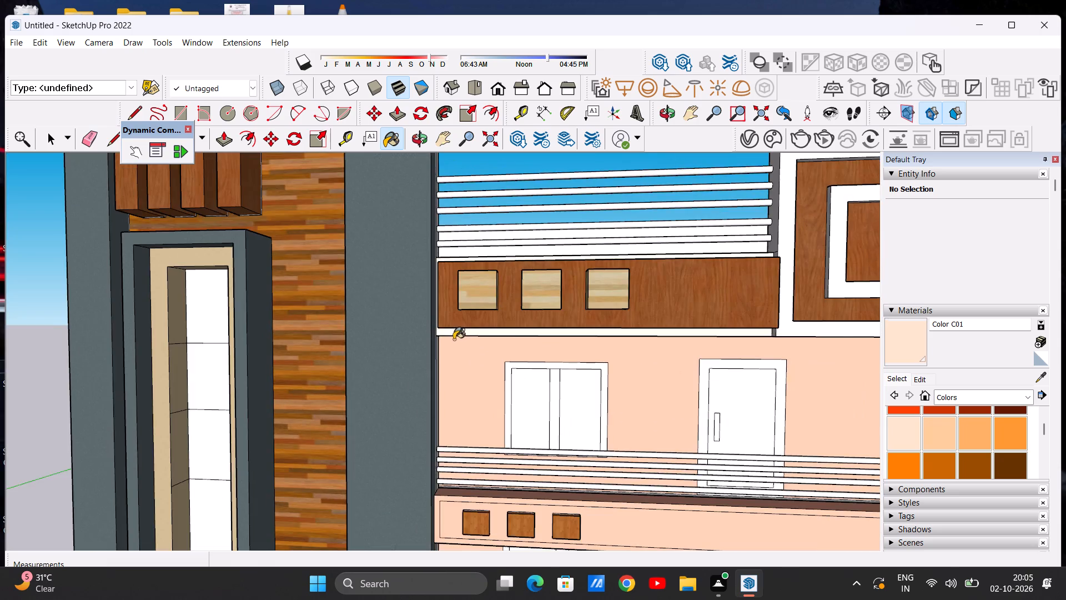
Paint the trim band around the upper balcony's wood-faced beam and the band's narrow underside with Color C02.
{"action": "middle_click_drag", "start_coordinate": [519, 325], "coordinate": [671, 285]}
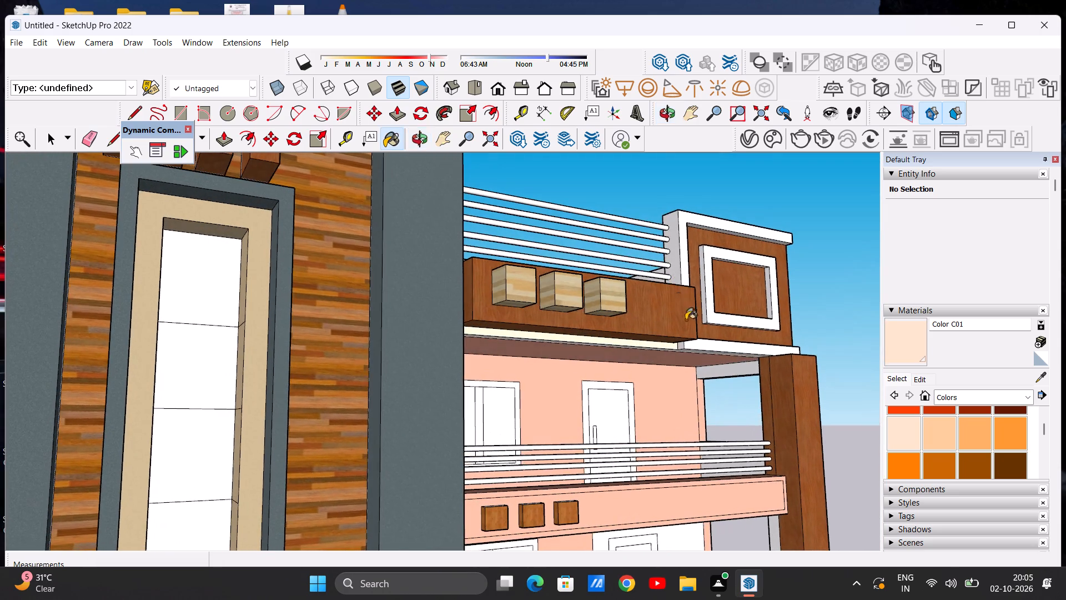
{"action": "scroll", "coordinate": [941, 422], "scroll_direction": "down", "scroll_amount": 1}
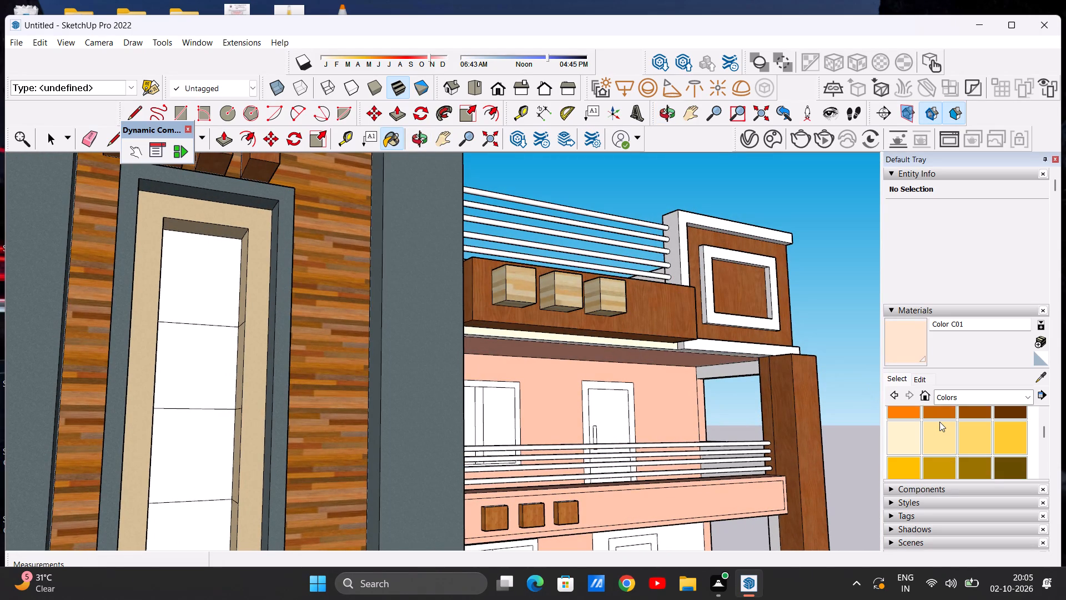
{"action": "scroll", "coordinate": [939, 424], "scroll_direction": "down", "scroll_amount": 3}
{"action": "scroll", "coordinate": [939, 424], "scroll_direction": "up", "scroll_amount": 3}
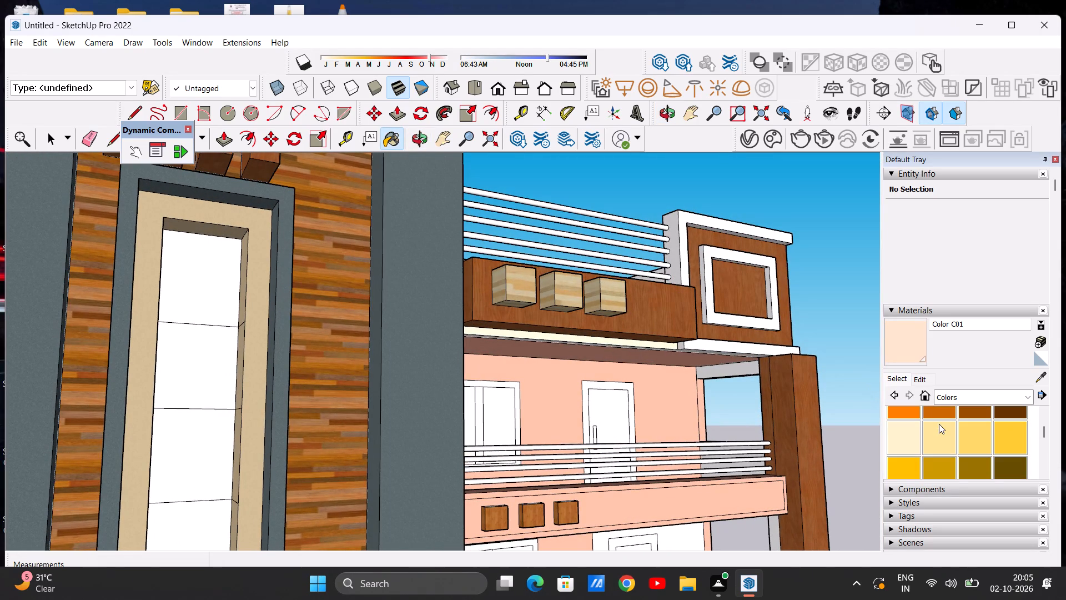
{"action": "scroll", "coordinate": [938, 431], "scroll_direction": "up", "scroll_amount": 1}
{"action": "left_click", "coordinate": [938, 431]}
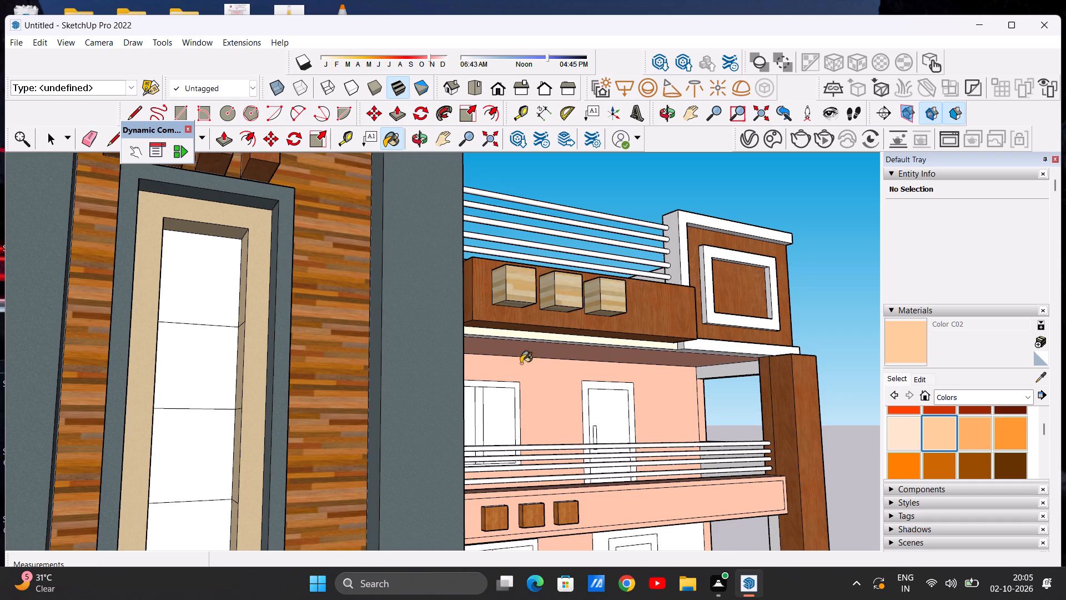
{"action": "scroll", "coordinate": [520, 358], "scroll_direction": "up", "scroll_amount": 10}
{"action": "left_click", "coordinate": [484, 304]}
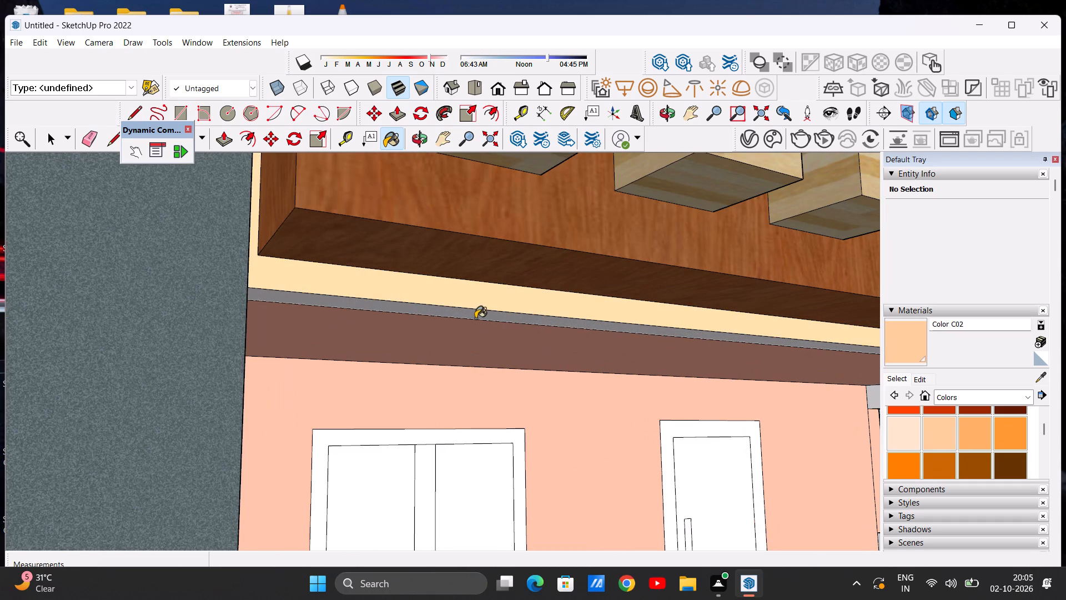
{"action": "left_click", "coordinate": [475, 317]}
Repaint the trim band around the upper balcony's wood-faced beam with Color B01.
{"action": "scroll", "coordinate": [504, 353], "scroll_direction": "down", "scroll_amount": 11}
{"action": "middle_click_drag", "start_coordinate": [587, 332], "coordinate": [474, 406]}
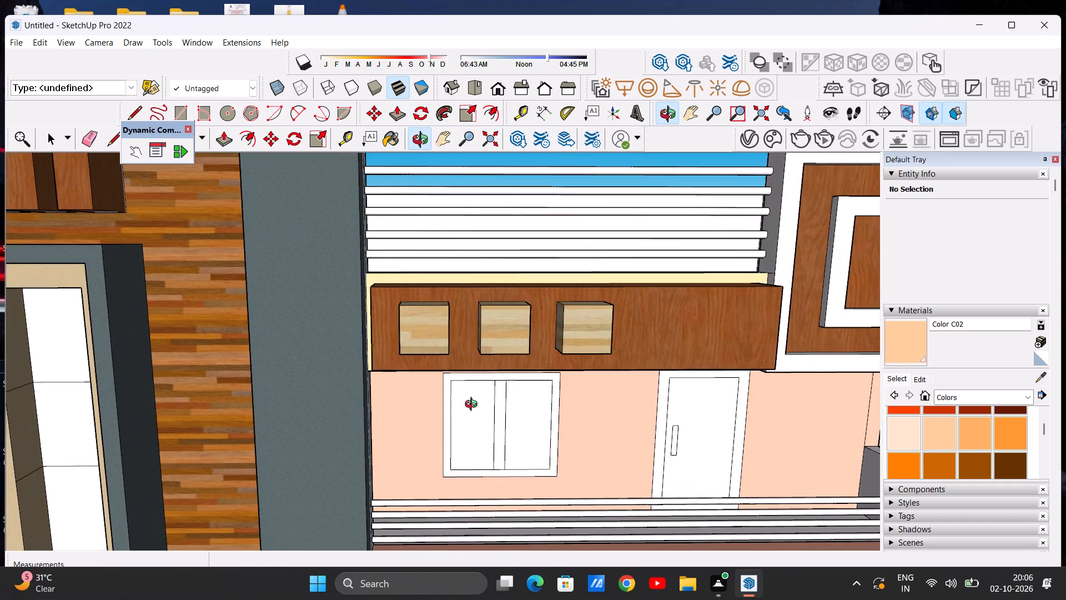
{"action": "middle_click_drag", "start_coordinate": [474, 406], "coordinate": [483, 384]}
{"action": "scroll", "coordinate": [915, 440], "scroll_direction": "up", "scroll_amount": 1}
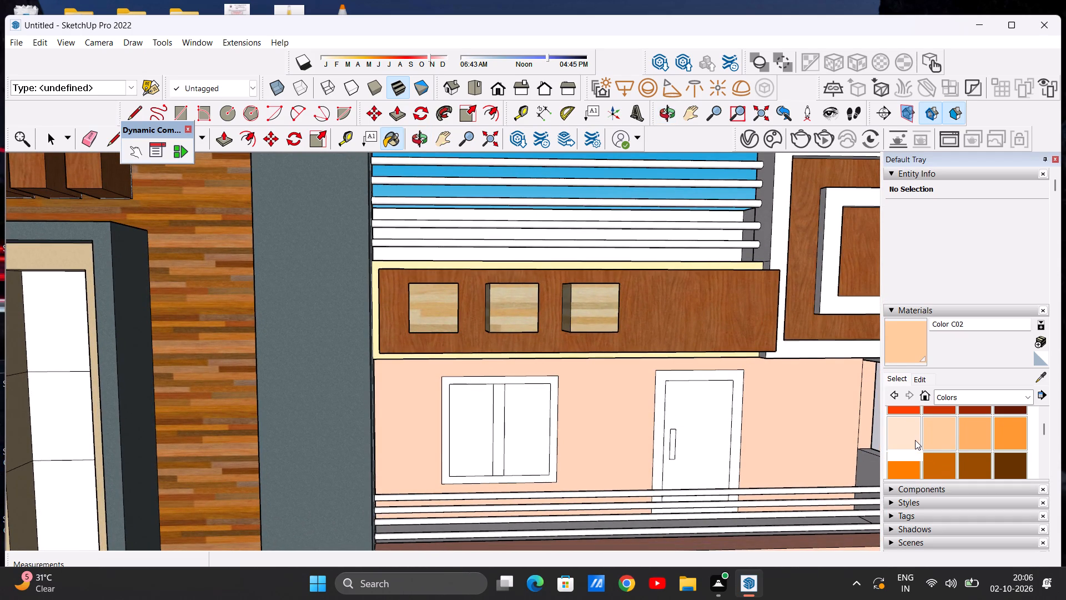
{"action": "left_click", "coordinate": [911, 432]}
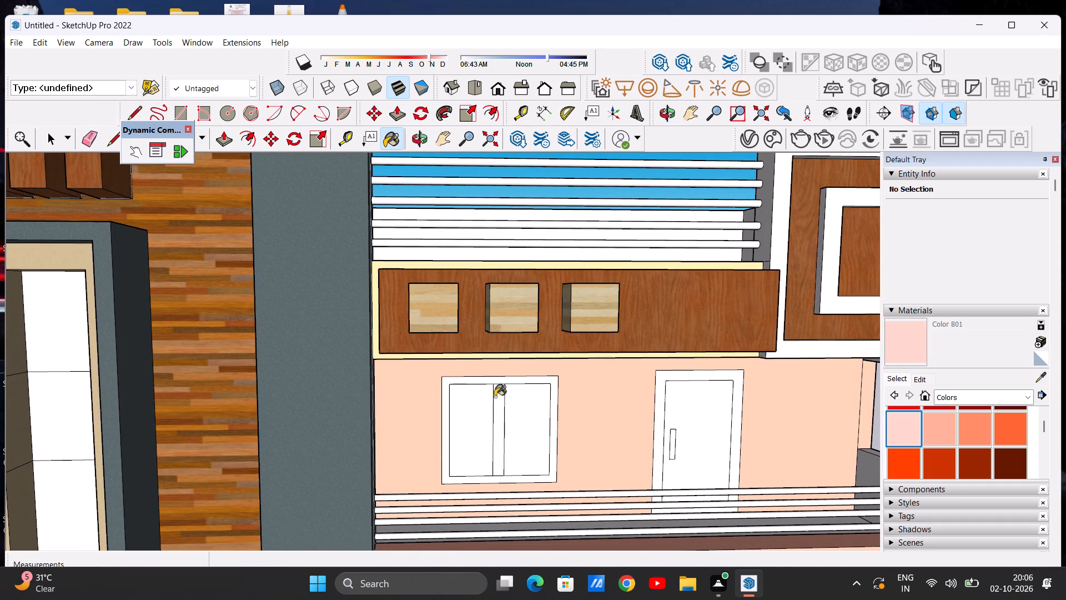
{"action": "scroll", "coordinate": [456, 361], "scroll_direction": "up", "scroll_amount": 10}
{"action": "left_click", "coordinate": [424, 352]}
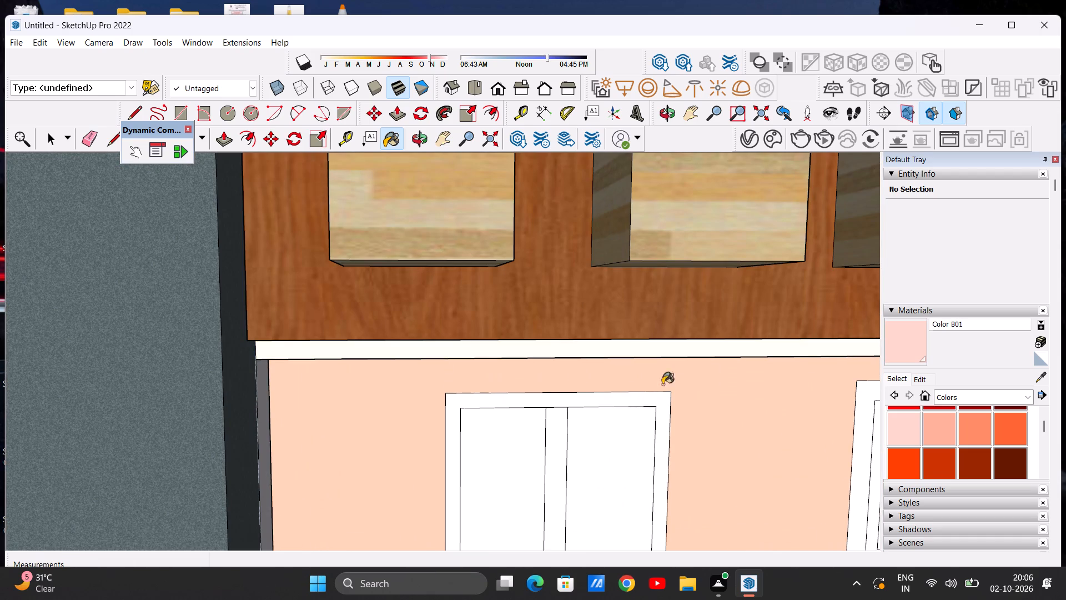
Repaint the trim band around the upper balcony's wood-faced beam with Color B02.
{"action": "middle_click_drag", "start_coordinate": [512, 395], "coordinate": [638, 395]}
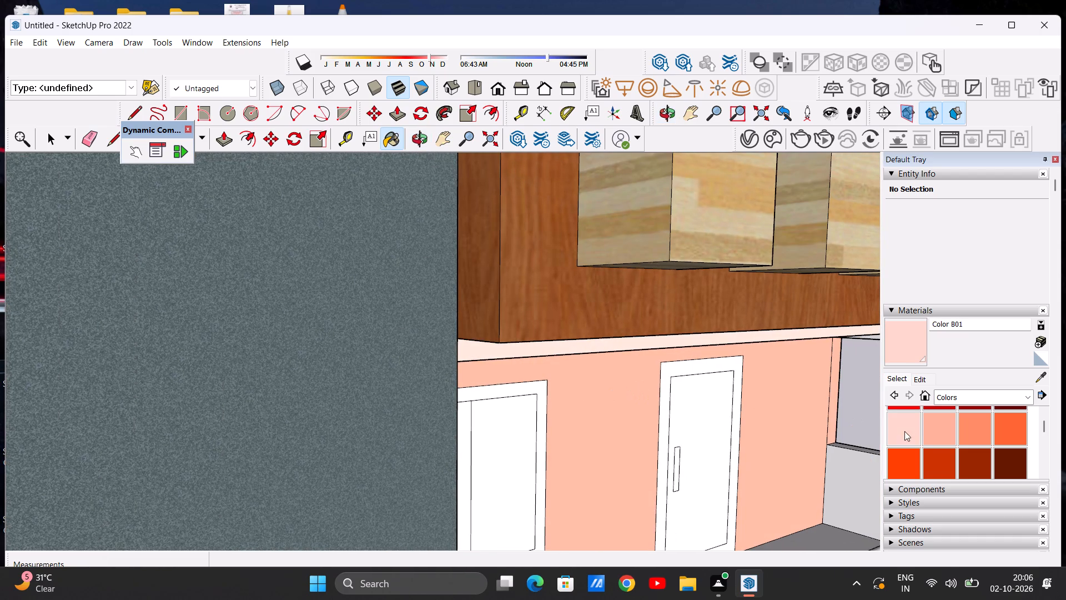
{"action": "left_click", "coordinate": [943, 424]}
{"action": "scroll", "coordinate": [493, 357], "scroll_direction": "up", "scroll_amount": 5}
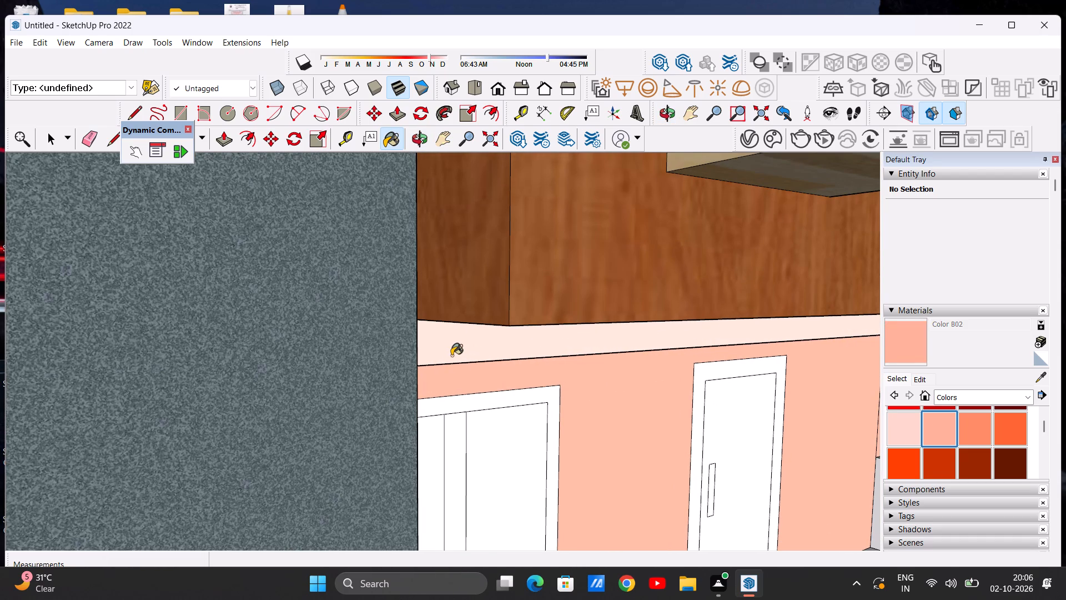
{"action": "left_click", "coordinate": [451, 356]}
Paint the front faces of the outer and inner frames on the upper corner wood panel with Color B02.
{"action": "scroll", "coordinate": [388, 390], "scroll_direction": "down", "scroll_amount": 20}
{"action": "scroll", "coordinate": [388, 390], "scroll_direction": "down", "scroll_amount": 3}
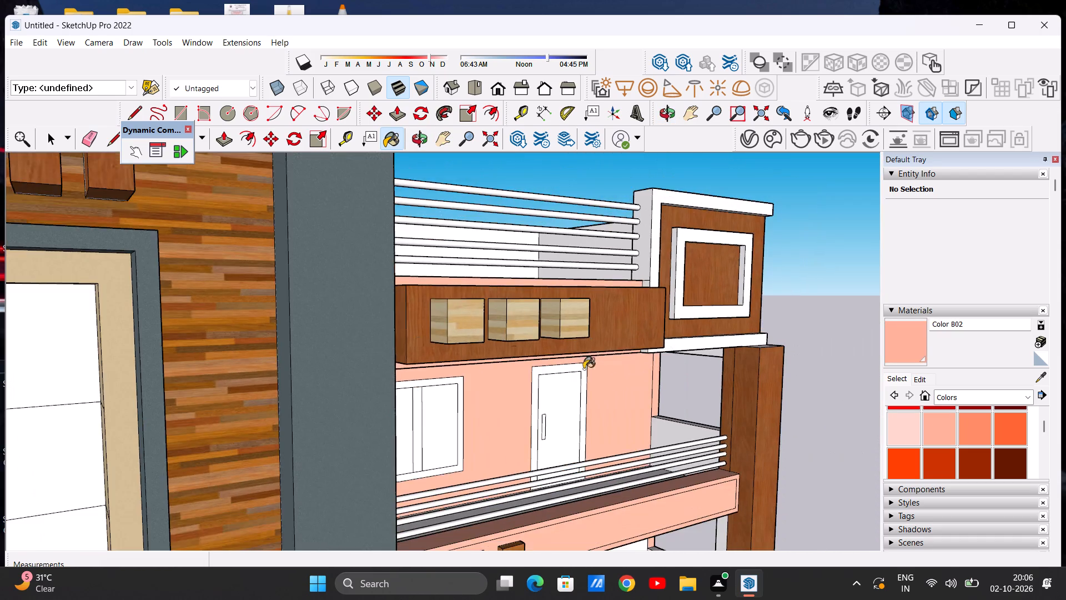
{"action": "middle_click_drag", "start_coordinate": [627, 369], "coordinate": [489, 376]}
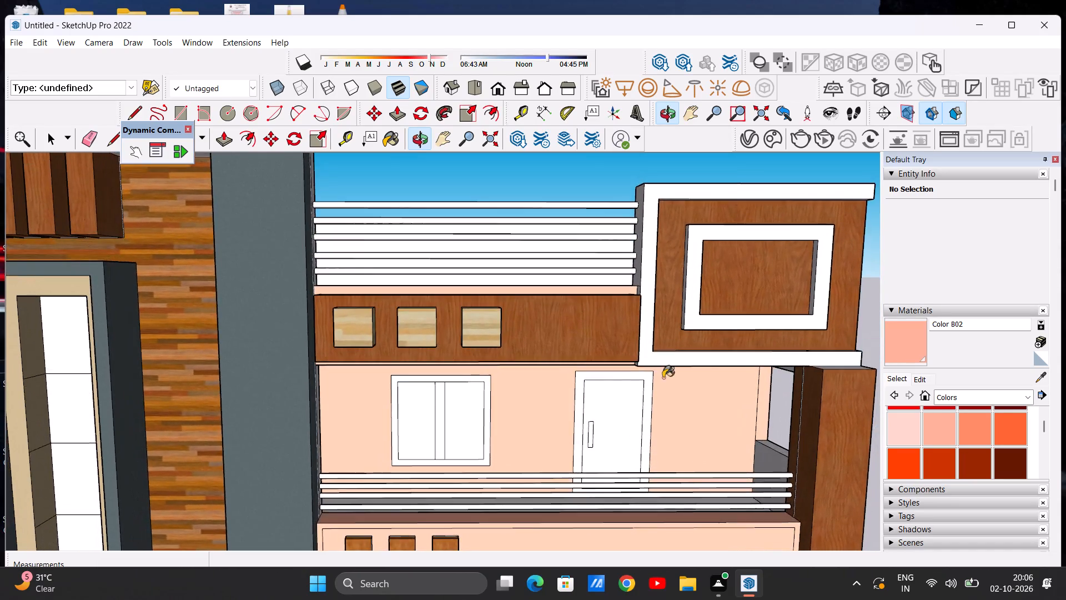
{"action": "scroll", "coordinate": [709, 374], "scroll_direction": "up", "scroll_amount": 5}
{"action": "left_click", "coordinate": [690, 356]}
{"action": "scroll", "coordinate": [602, 394], "scroll_direction": "down", "scroll_amount": 14}
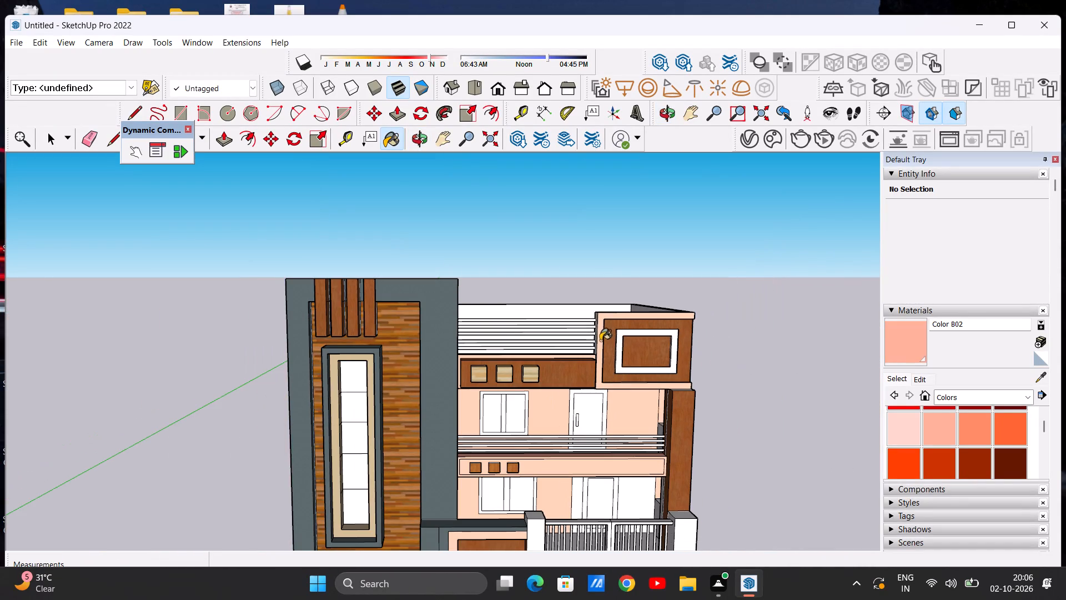
{"action": "scroll", "coordinate": [590, 332], "scroll_direction": "up", "scroll_amount": 10}
{"action": "left_click", "coordinate": [634, 364]}
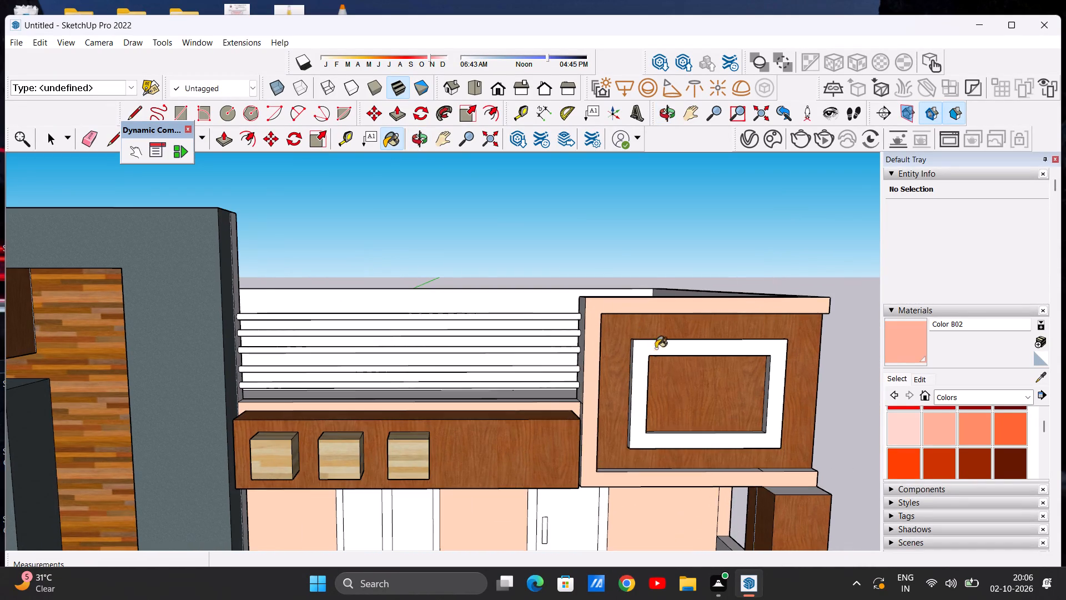
Paint the lower inside ledge of the upper corner panel's outer frame with Color B02.
{"action": "scroll", "coordinate": [656, 346], "scroll_direction": "down", "scroll_amount": 4}
{"action": "middle_click_drag", "start_coordinate": [583, 339], "coordinate": [584, 443]}
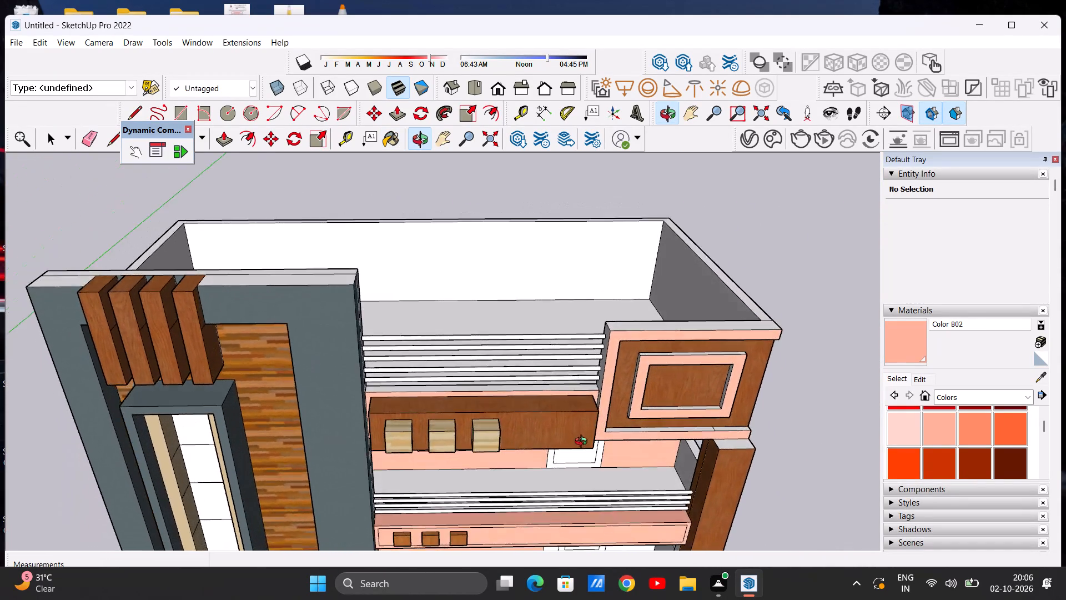
{"action": "middle_click_drag", "start_coordinate": [584, 443], "coordinate": [542, 431]}
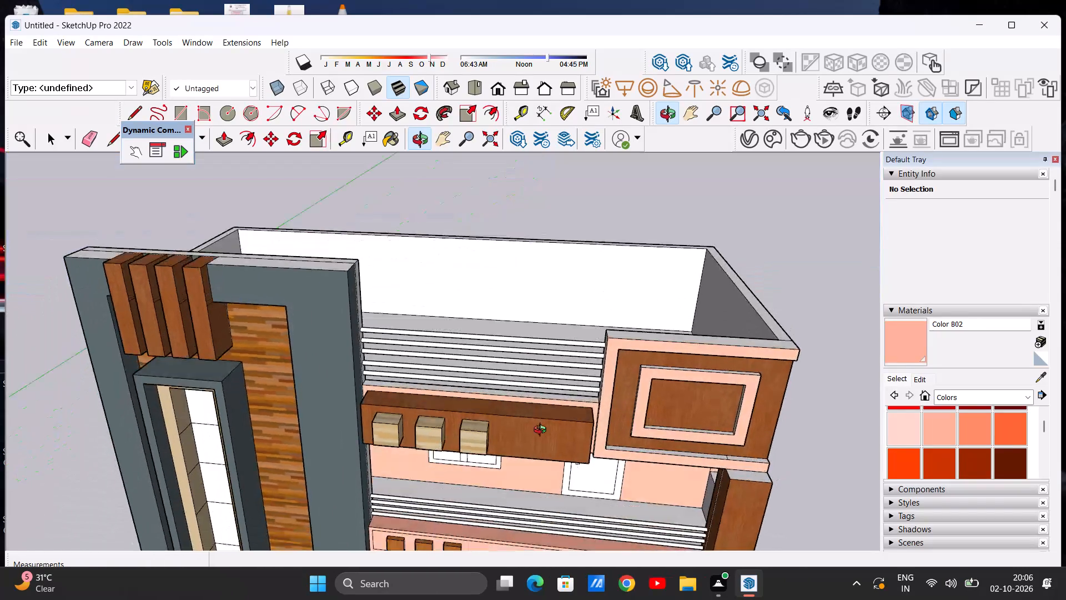
{"action": "middle_click_drag", "start_coordinate": [542, 431], "coordinate": [549, 457]}
{"action": "scroll", "coordinate": [686, 431], "scroll_direction": "up", "scroll_amount": 18}
{"action": "left_click", "coordinate": [700, 471]}
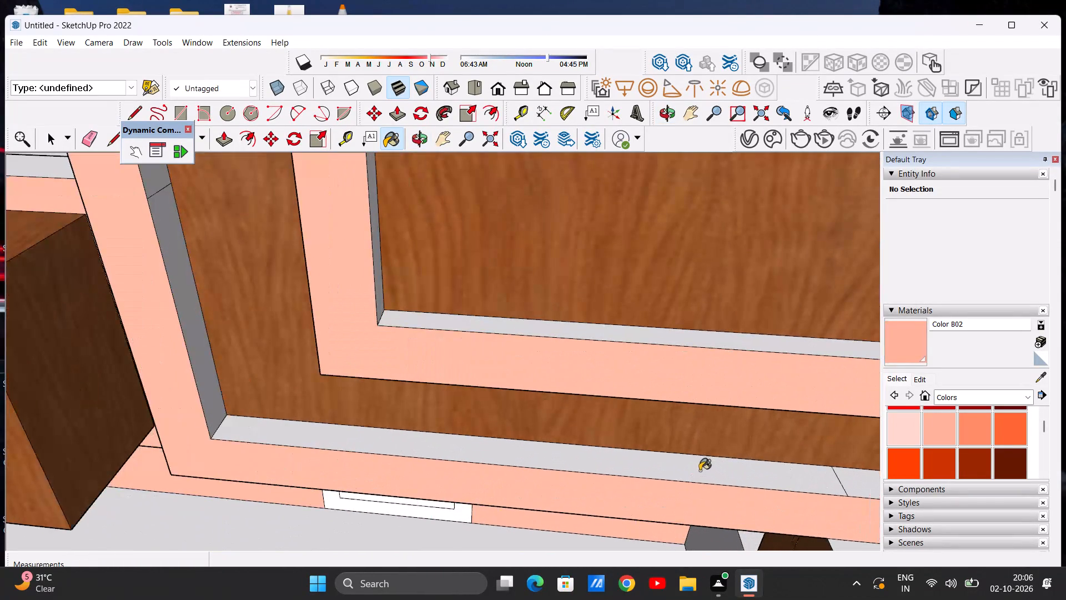
{"action": "scroll", "coordinate": [566, 445], "scroll_direction": "down", "scroll_amount": 11}
{"action": "scroll", "coordinate": [713, 468], "scroll_direction": "up", "scroll_amount": 7}
{"action": "left_click", "coordinate": [690, 443]}
Paint the top edge and lower inside ledge of the upper corner panel's inner frame with Color B02.
{"action": "scroll", "coordinate": [630, 468], "scroll_direction": "down", "scroll_amount": 6}
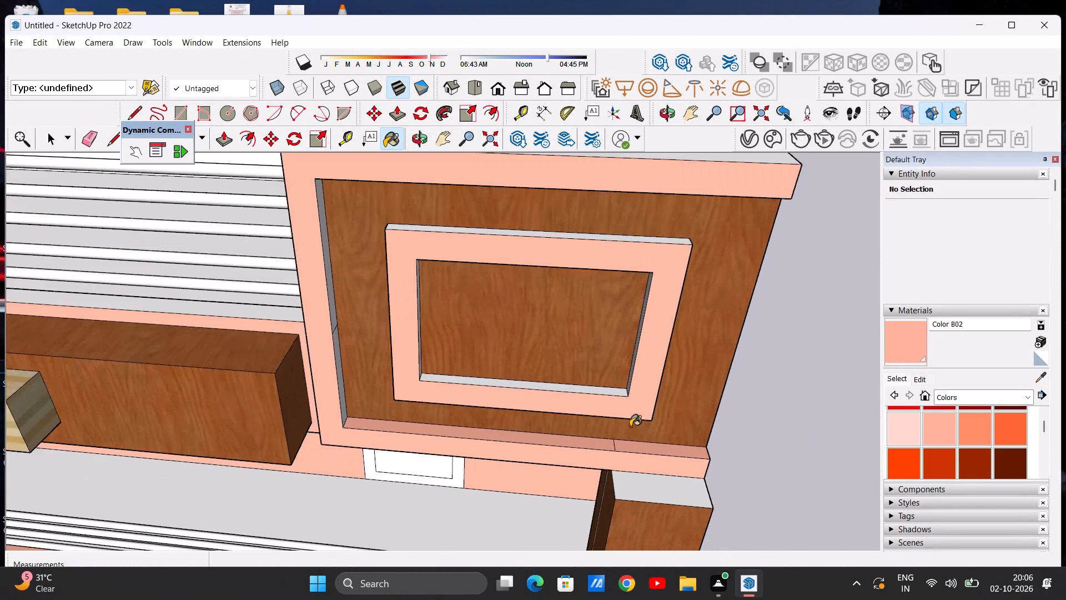
{"action": "scroll", "coordinate": [630, 427], "scroll_direction": "down", "scroll_amount": 12}
{"action": "scroll", "coordinate": [620, 377], "scroll_direction": "up", "scroll_amount": 17}
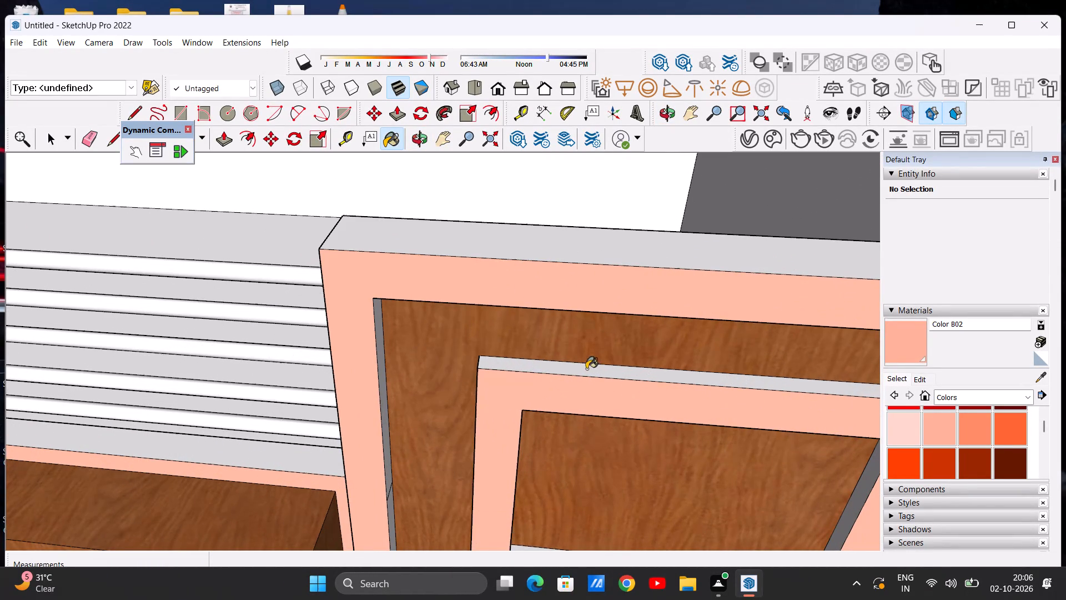
{"action": "left_click", "coordinate": [586, 369]}
{"action": "scroll", "coordinate": [556, 431], "scroll_direction": "down", "scroll_amount": 16}
{"action": "scroll", "coordinate": [603, 493], "scroll_direction": "up", "scroll_amount": 7}
{"action": "scroll", "coordinate": [631, 377], "scroll_direction": "up", "scroll_amount": 6}
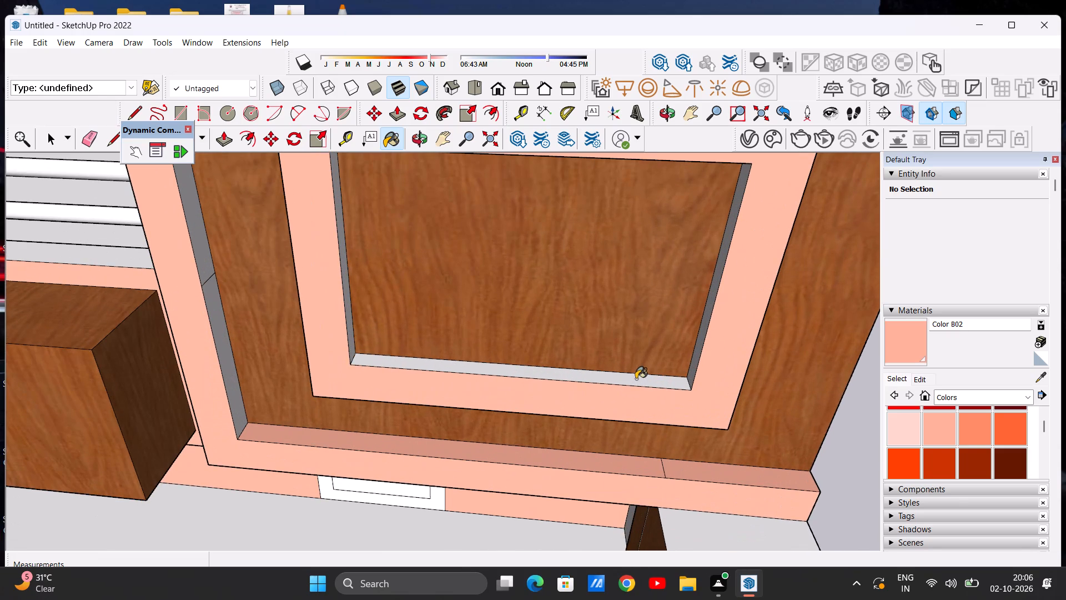
{"action": "left_click", "coordinate": [633, 382]}
Examine the whole front elevation, checking the painted trim, balconies, corner panel and the unpainted gate area.
{"action": "scroll", "coordinate": [636, 458], "scroll_direction": "down", "scroll_amount": 18}
{"action": "scroll", "coordinate": [591, 424], "scroll_direction": "down", "scroll_amount": 3}
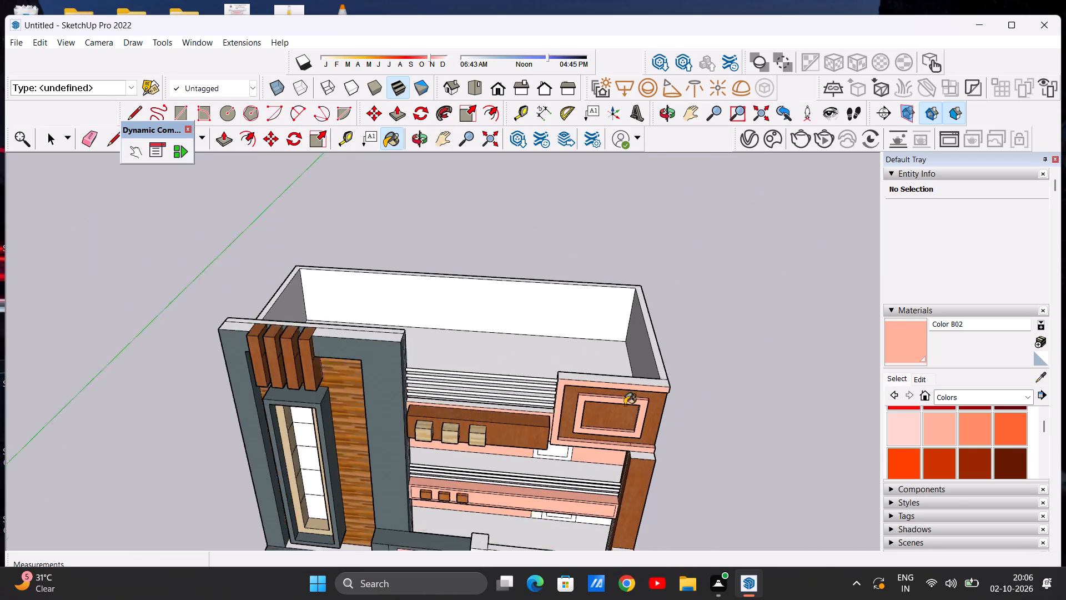
{"action": "scroll", "coordinate": [625, 405], "scroll_direction": "down", "scroll_amount": 2}
{"action": "middle_click_drag", "start_coordinate": [602, 456], "coordinate": [608, 421]}
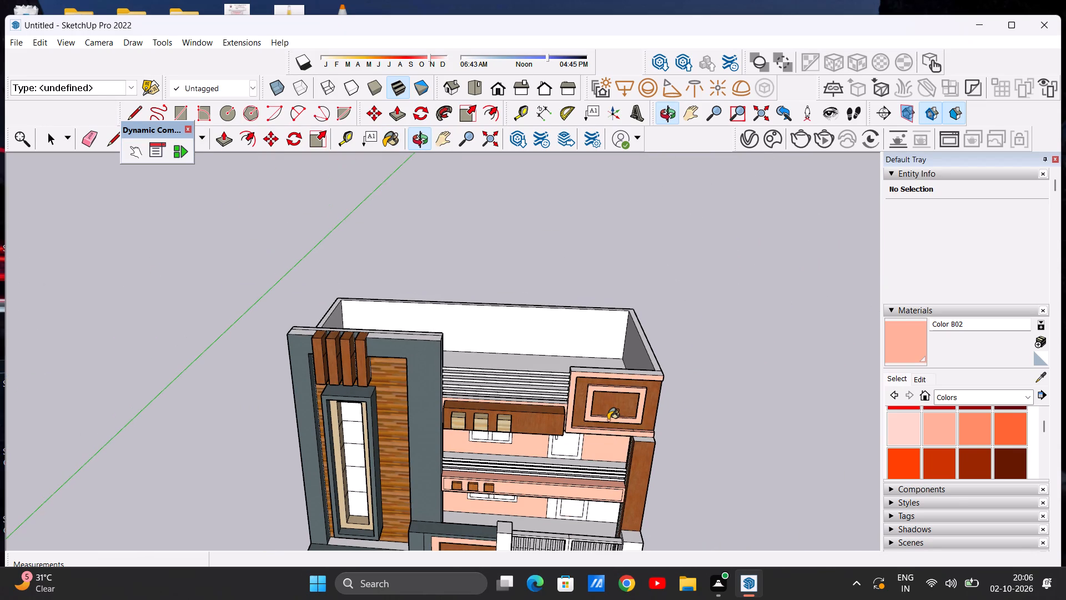
{"action": "scroll", "coordinate": [566, 403], "scroll_direction": "down", "scroll_amount": 9}
{"action": "middle_click_drag", "start_coordinate": [584, 448], "coordinate": [590, 332]}
{"action": "scroll", "coordinate": [537, 417], "scroll_direction": "up", "scroll_amount": 7}
{"action": "scroll", "coordinate": [601, 439], "scroll_direction": "up", "scroll_amount": 5}
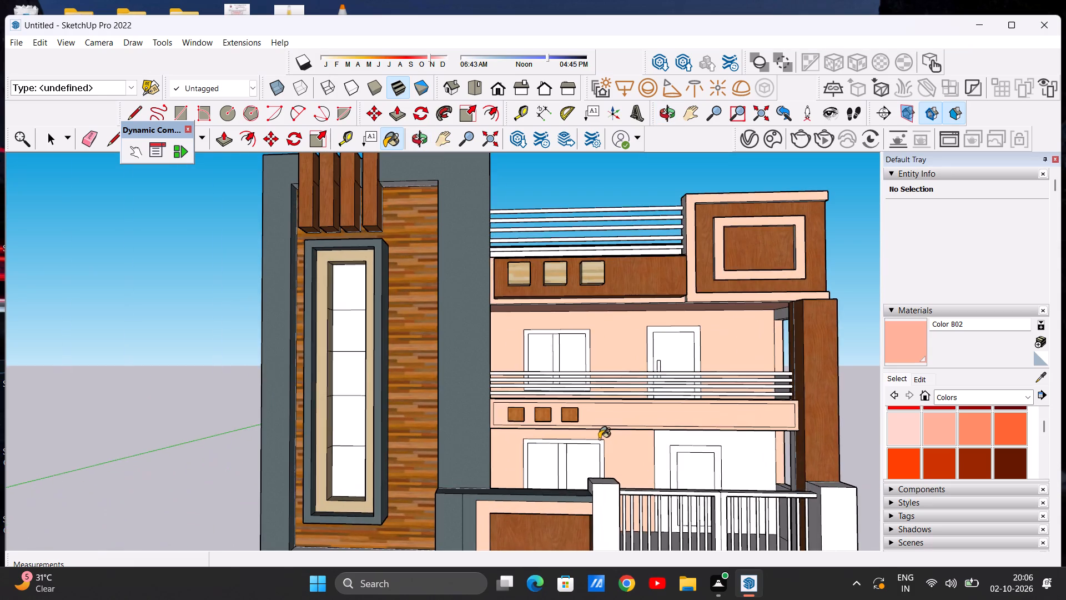
{"action": "scroll", "coordinate": [601, 448], "scroll_direction": "down", "scroll_amount": 6}
{"action": "scroll", "coordinate": [601, 448], "scroll_direction": "up", "scroll_amount": 1}
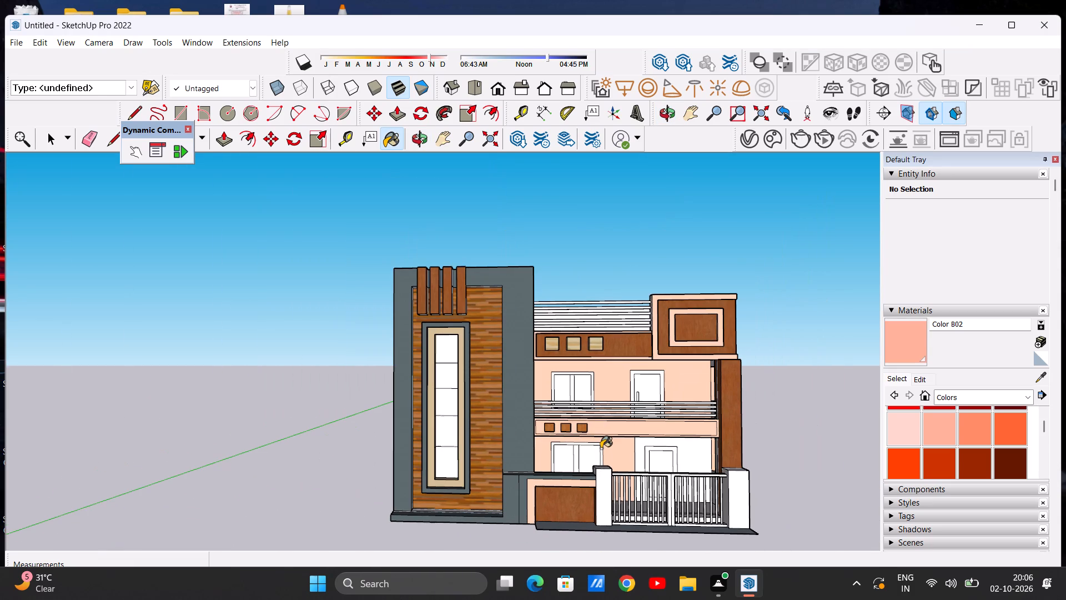
{"action": "key", "text": "space"}
{"action": "scroll", "coordinate": [586, 375], "scroll_direction": "down", "scroll_amount": 4}
{"action": "scroll", "coordinate": [593, 411], "scroll_direction": "up", "scroll_amount": 6}
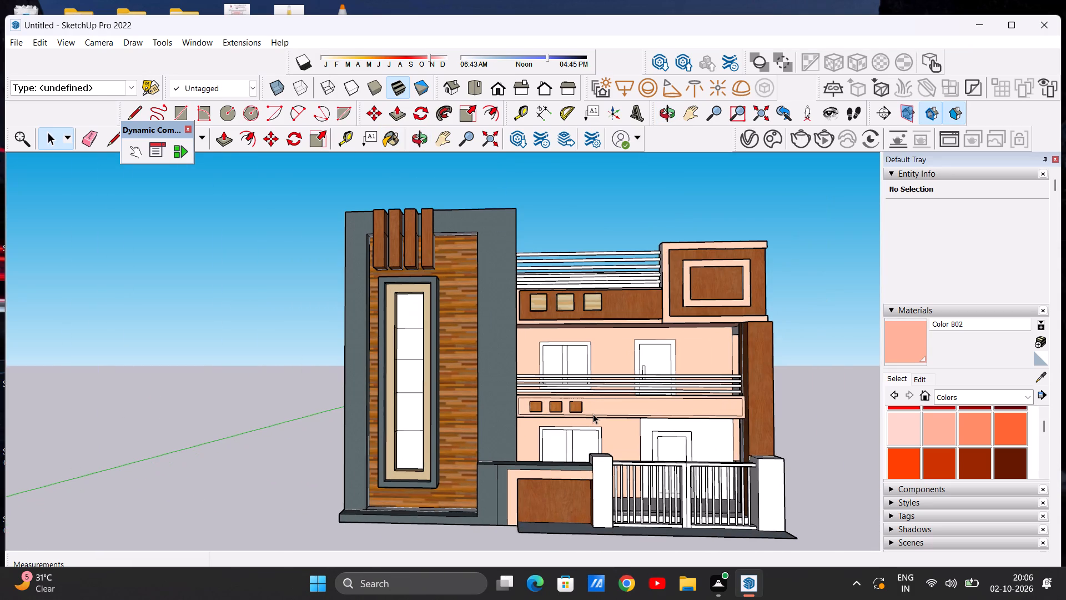
{"action": "scroll", "coordinate": [569, 422], "scroll_direction": "down", "scroll_amount": 7}
{"action": "scroll", "coordinate": [607, 453], "scroll_direction": "up", "scroll_amount": 2}
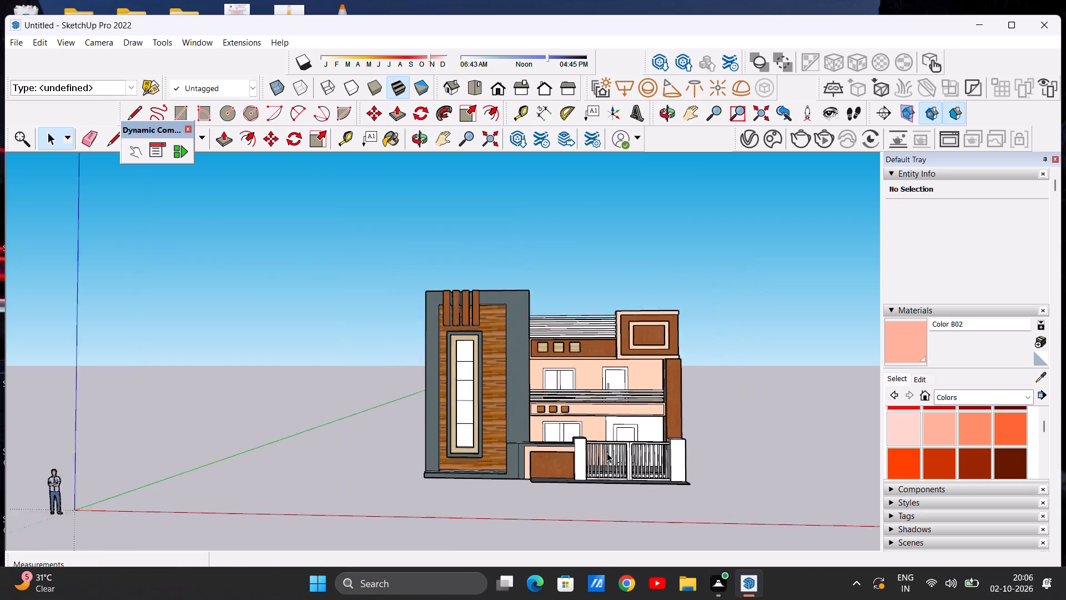
{"action": "scroll", "coordinate": [607, 453], "scroll_direction": "up", "scroll_amount": 2}
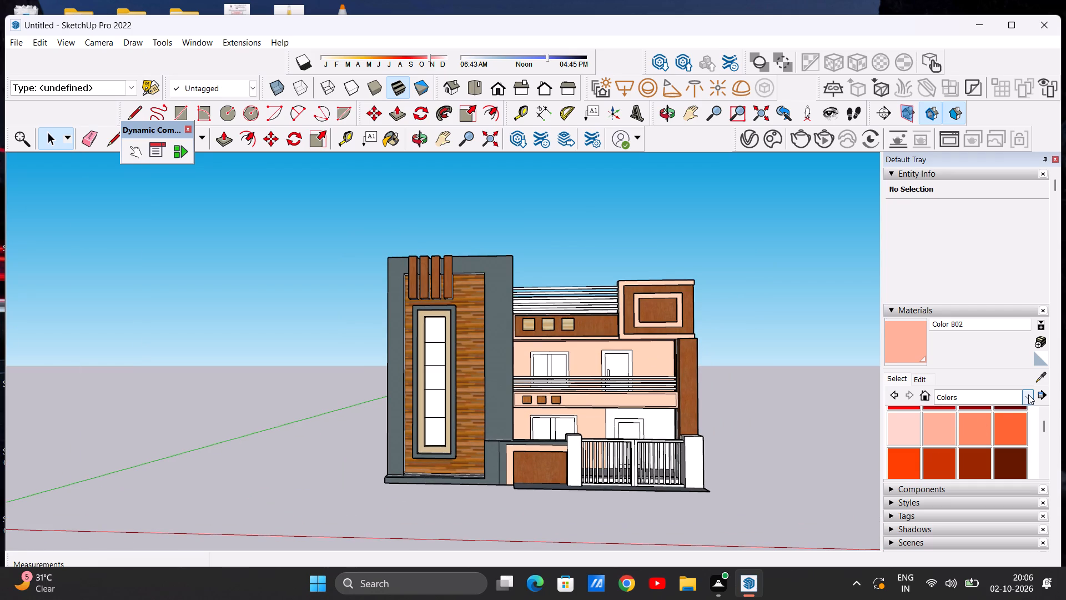
Paint the front, top, wall-side and gate-side faces of the gate pillar beside the boundary wall with Wood Floor Dark.
{"action": "left_click", "coordinate": [1028, 394]}
{"action": "left_click", "coordinate": [938, 574]}
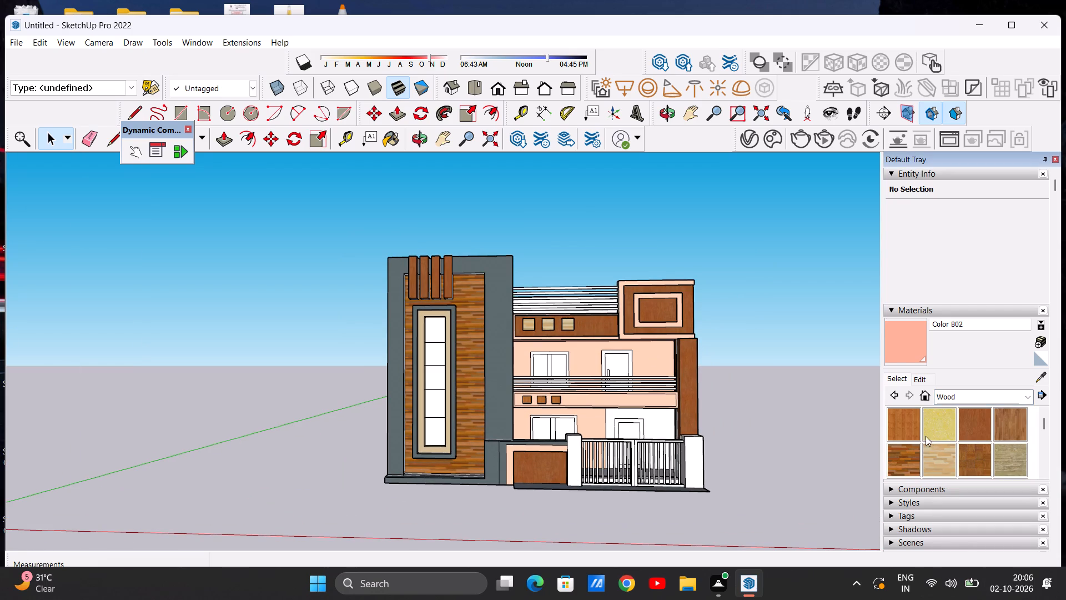
{"action": "left_click", "coordinate": [902, 429]}
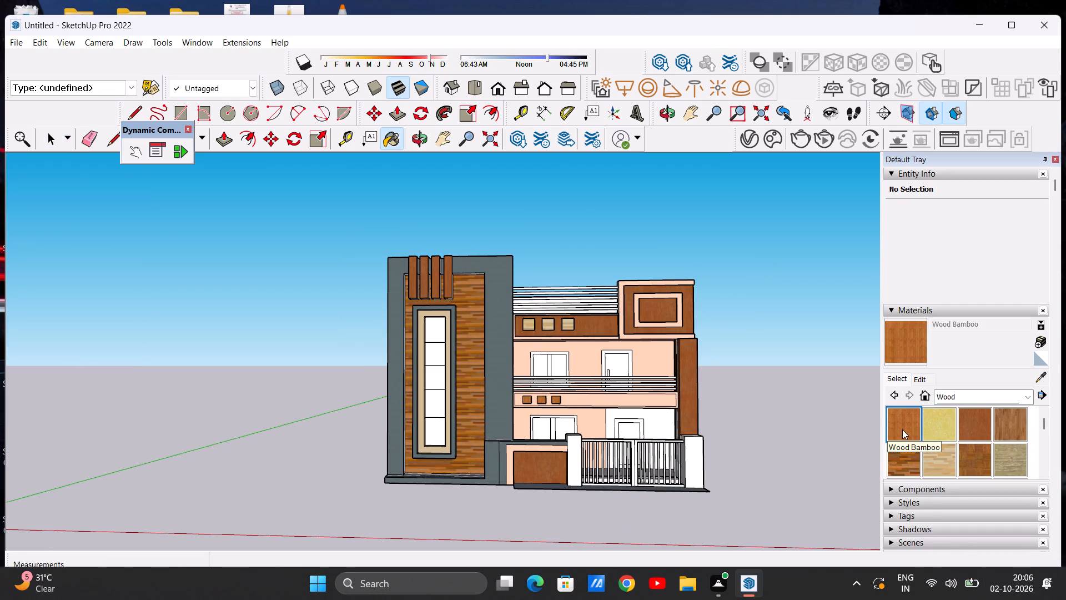
{"action": "left_click", "coordinate": [907, 458]}
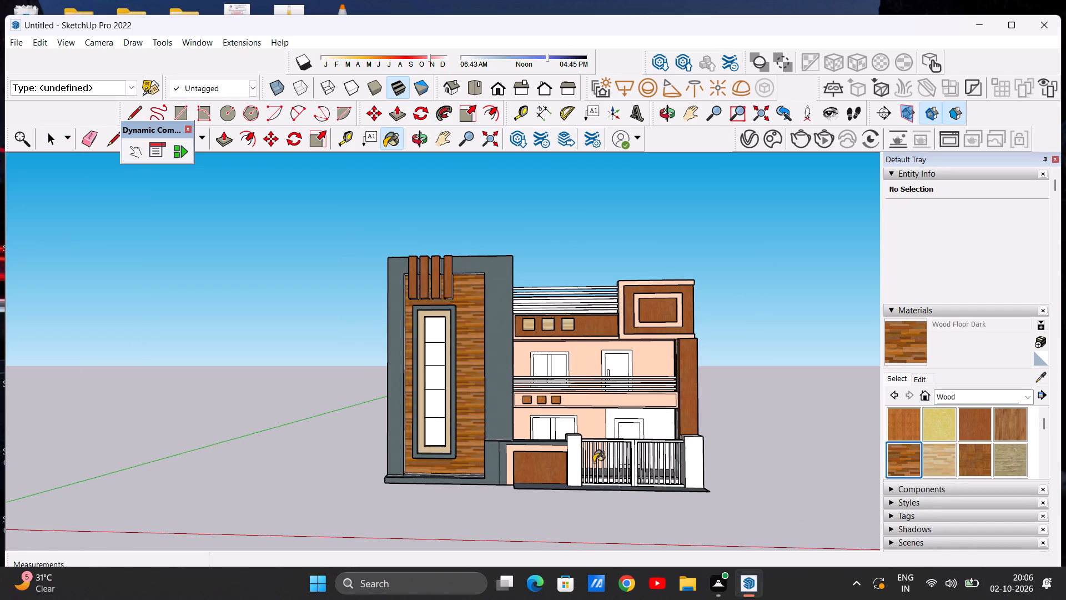
{"action": "scroll", "coordinate": [582, 462], "scroll_direction": "up", "scroll_amount": 9}
{"action": "left_click", "coordinate": [570, 456]}
{"action": "middle_click_drag", "start_coordinate": [571, 423], "coordinate": [564, 456]}
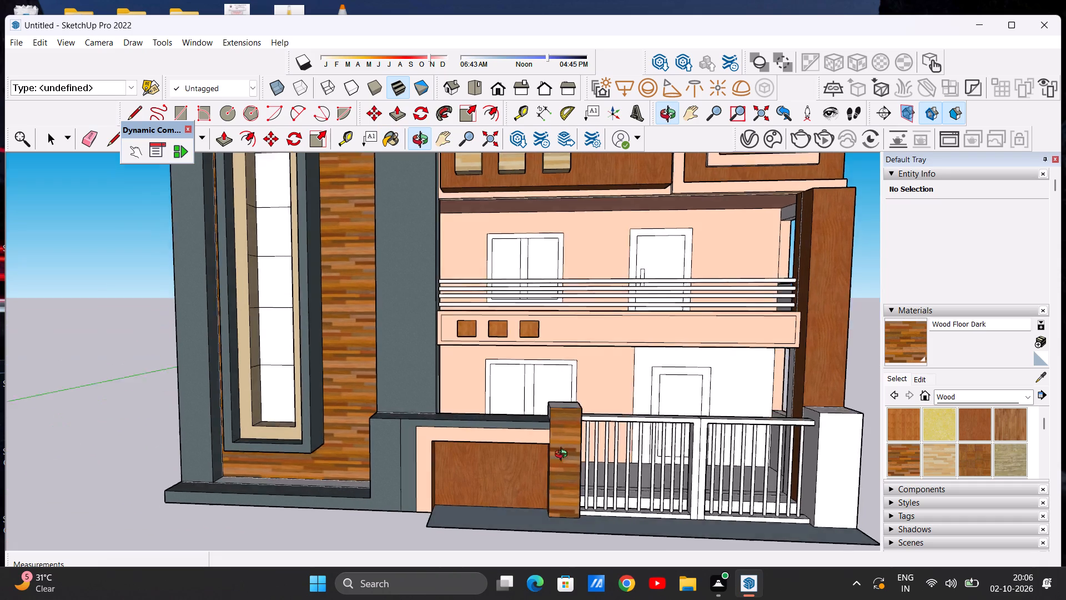
{"action": "middle_click_drag", "start_coordinate": [564, 456], "coordinate": [561, 553]}
{"action": "scroll", "coordinate": [571, 412], "scroll_direction": "up", "scroll_amount": 6}
{"action": "left_click", "coordinate": [557, 407]}
{"action": "scroll", "coordinate": [505, 422], "scroll_direction": "down", "scroll_amount": 1}
{"action": "middle_click_drag", "start_coordinate": [502, 422], "coordinate": [612, 397]}
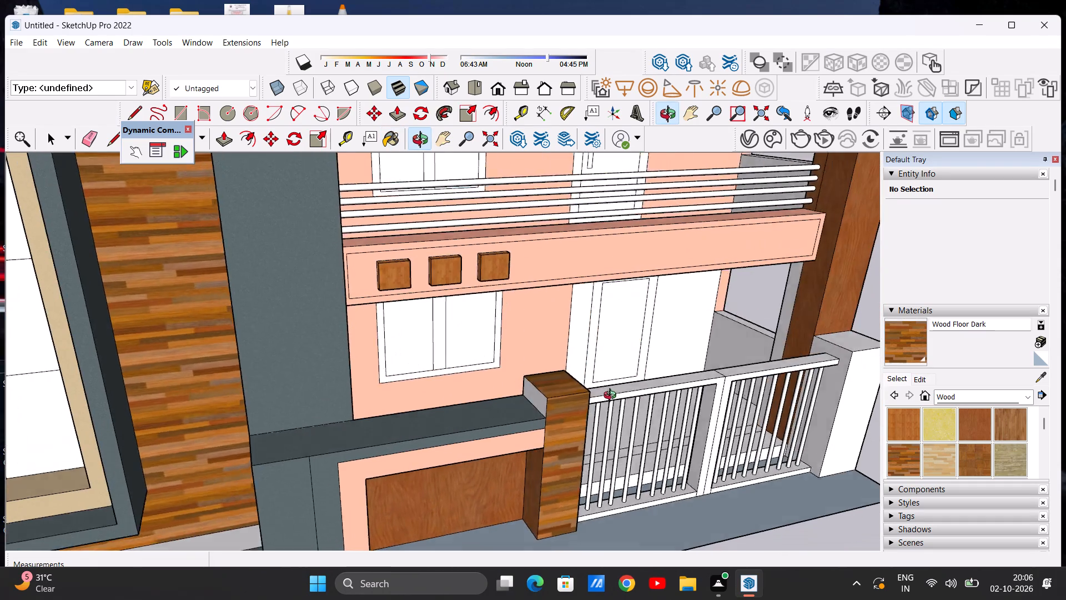
{"action": "middle_click_drag", "start_coordinate": [612, 397], "coordinate": [640, 374]}
{"action": "scroll", "coordinate": [576, 388], "scroll_direction": "up", "scroll_amount": 5}
{"action": "left_click", "coordinate": [522, 398]}
{"action": "scroll", "coordinate": [473, 419], "scroll_direction": "down", "scroll_amount": 12}
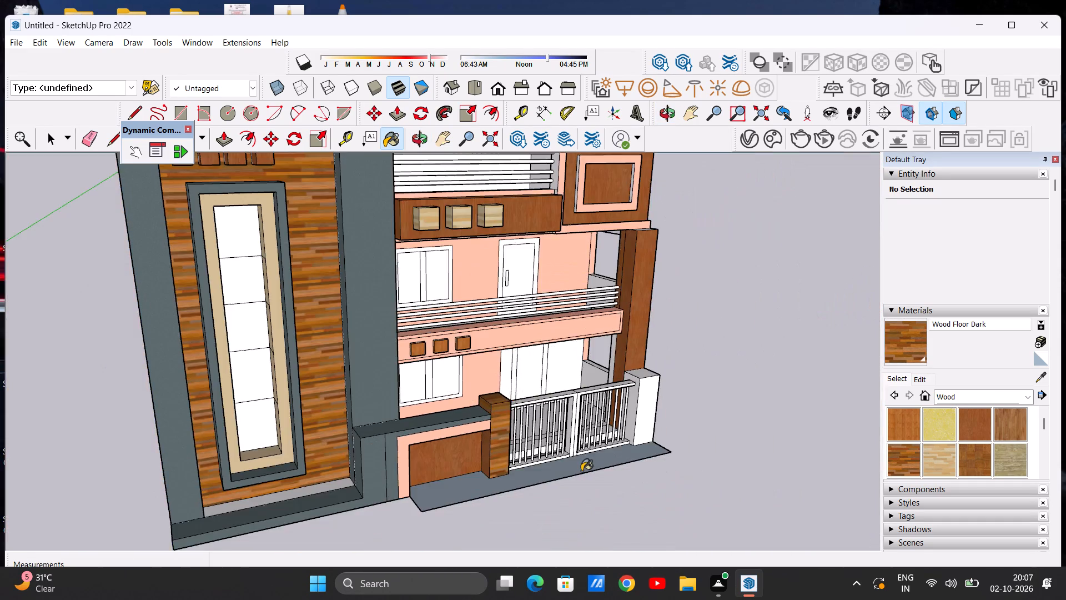
{"action": "middle_click_drag", "start_coordinate": [572, 464], "coordinate": [279, 418]}
{"action": "scroll", "coordinate": [440, 421], "scroll_direction": "up", "scroll_amount": 5}
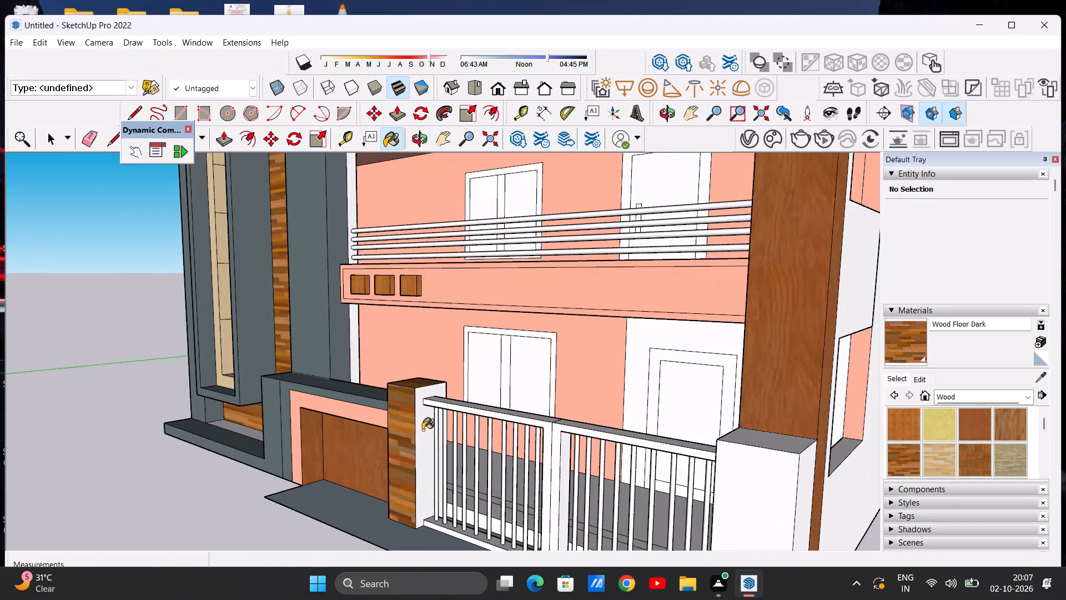
{"action": "left_click", "coordinate": [423, 430]}
Paint the front, outer side, top and gate-side faces of the outer gate pillar with Wood Floor Dark.
{"action": "scroll", "coordinate": [442, 455], "scroll_direction": "down", "scroll_amount": 6}
{"action": "scroll", "coordinate": [627, 478], "scroll_direction": "up", "scroll_amount": 5}
{"action": "left_click", "coordinate": [594, 476]}
{"action": "left_click", "coordinate": [628, 481]}
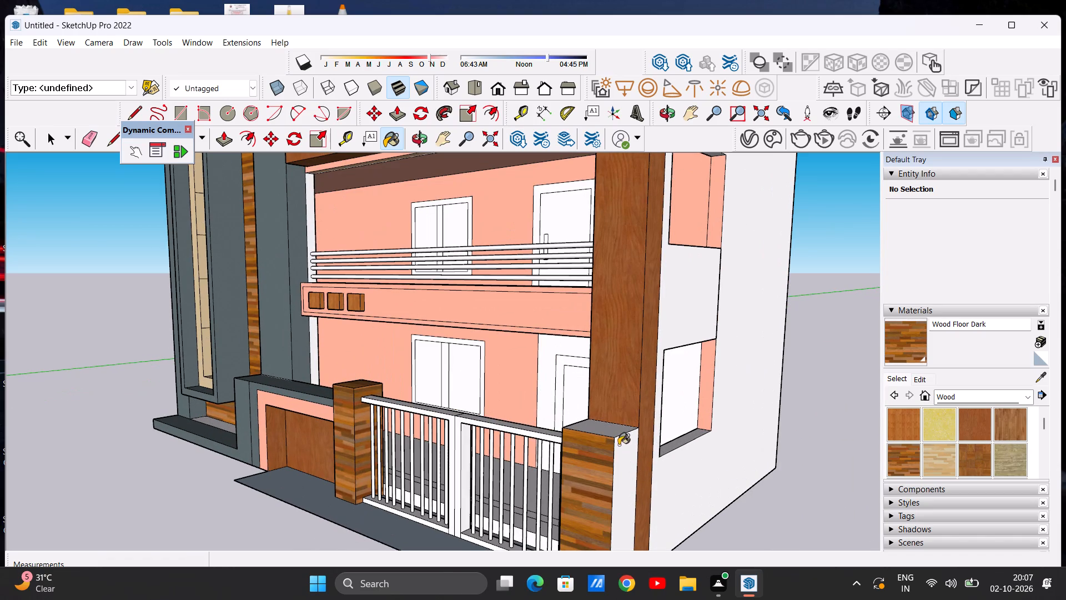
{"action": "left_click", "coordinate": [604, 429]}
{"action": "scroll", "coordinate": [636, 449], "scroll_direction": "down", "scroll_amount": 3}
{"action": "middle_click_drag", "start_coordinate": [539, 453], "coordinate": [817, 411]}
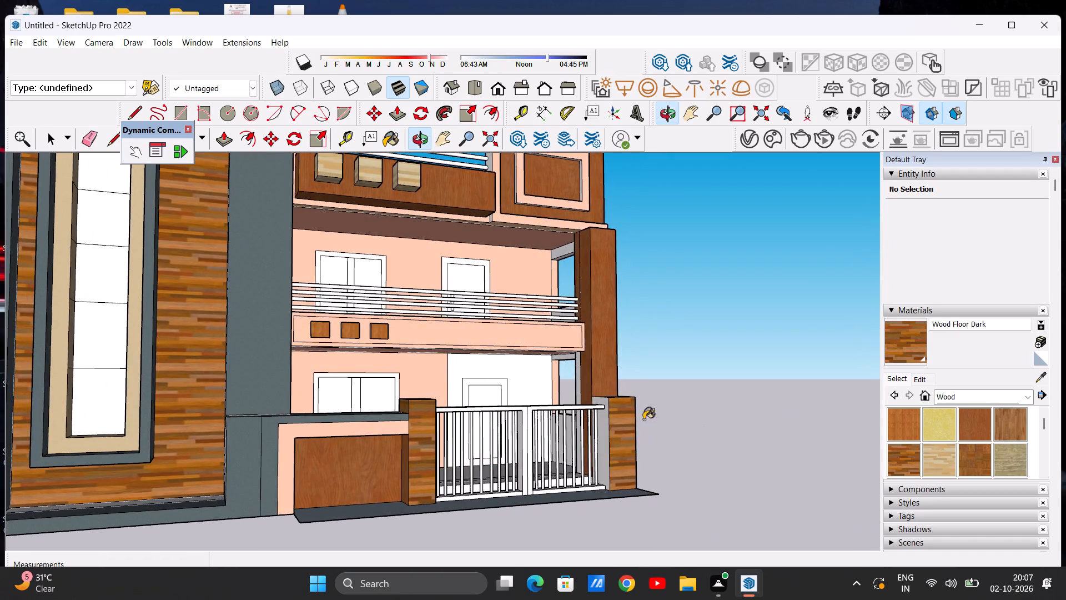
{"action": "scroll", "coordinate": [620, 421], "scroll_direction": "up", "scroll_amount": 7}
{"action": "left_click", "coordinate": [584, 435]}
Paint the rear face of the gate pillar beside the boundary wall with Wood Floor Dark.
{"action": "scroll", "coordinate": [567, 447], "scroll_direction": "down", "scroll_amount": 16}
{"action": "scroll", "coordinate": [610, 458], "scroll_direction": "up", "scroll_amount": 1}
{"action": "middle_click_drag", "start_coordinate": [610, 458], "coordinate": [581, 451]}
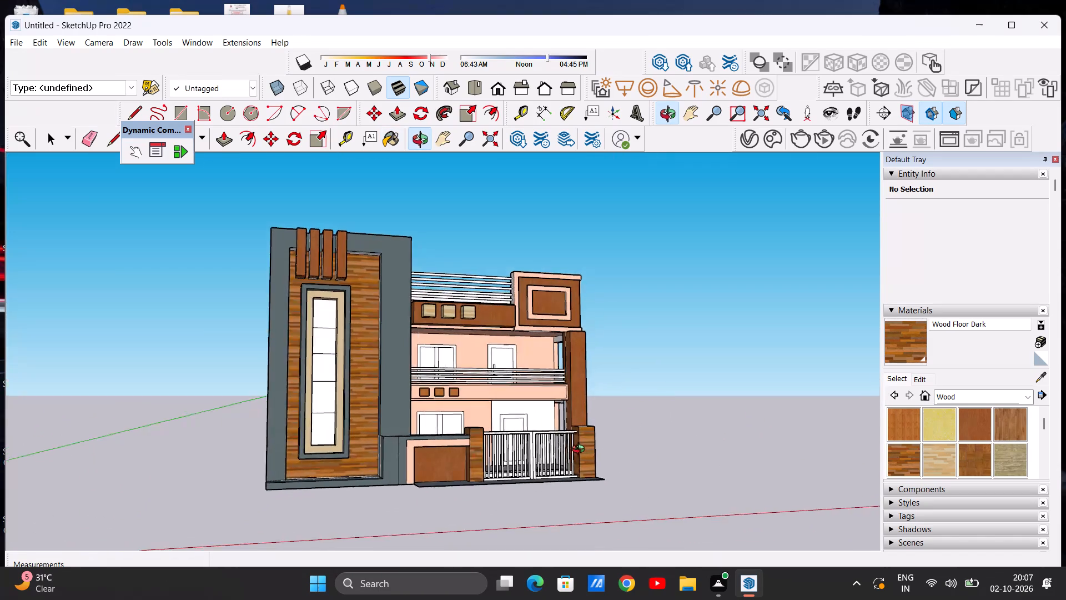
{"action": "middle_click_drag", "start_coordinate": [581, 451], "coordinate": [491, 491]}
{"action": "middle_click_drag", "start_coordinate": [635, 451], "coordinate": [589, 453]}
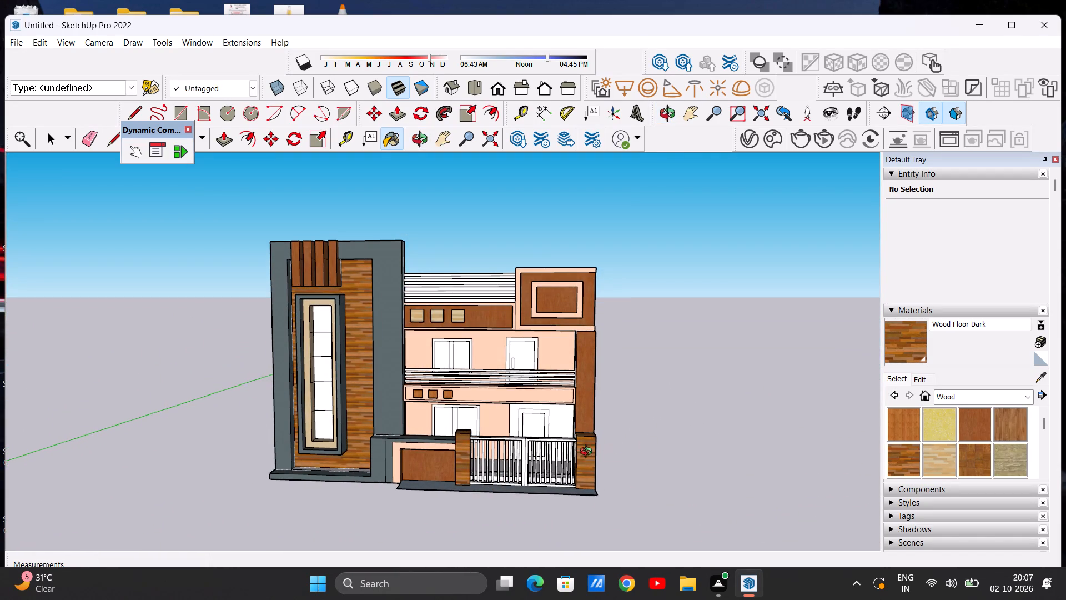
{"action": "middle_click_drag", "start_coordinate": [589, 453], "coordinate": [214, 458]}
{"action": "middle_click_drag", "start_coordinate": [401, 472], "coordinate": [386, 471]}
{"action": "scroll", "coordinate": [444, 467], "scroll_direction": "up", "scroll_amount": 12}
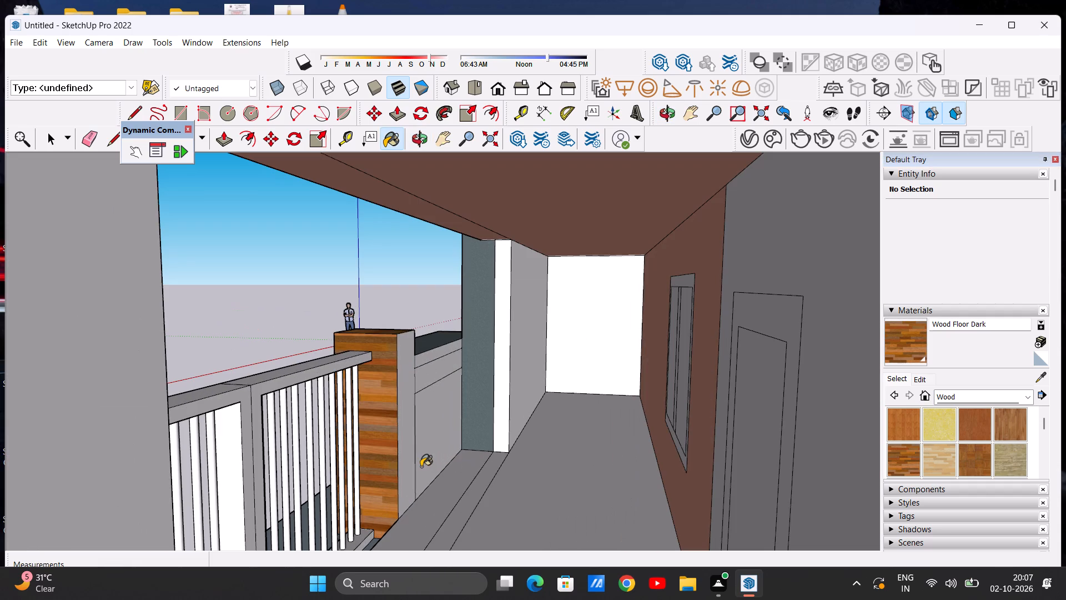
{"action": "left_click", "coordinate": [408, 442]}
Examine the painted gate pillars and the front elevation from the side and the front.
{"action": "scroll", "coordinate": [415, 461], "scroll_direction": "down", "scroll_amount": 7}
{"action": "middle_click_drag", "start_coordinate": [439, 451], "coordinate": [384, 460]}
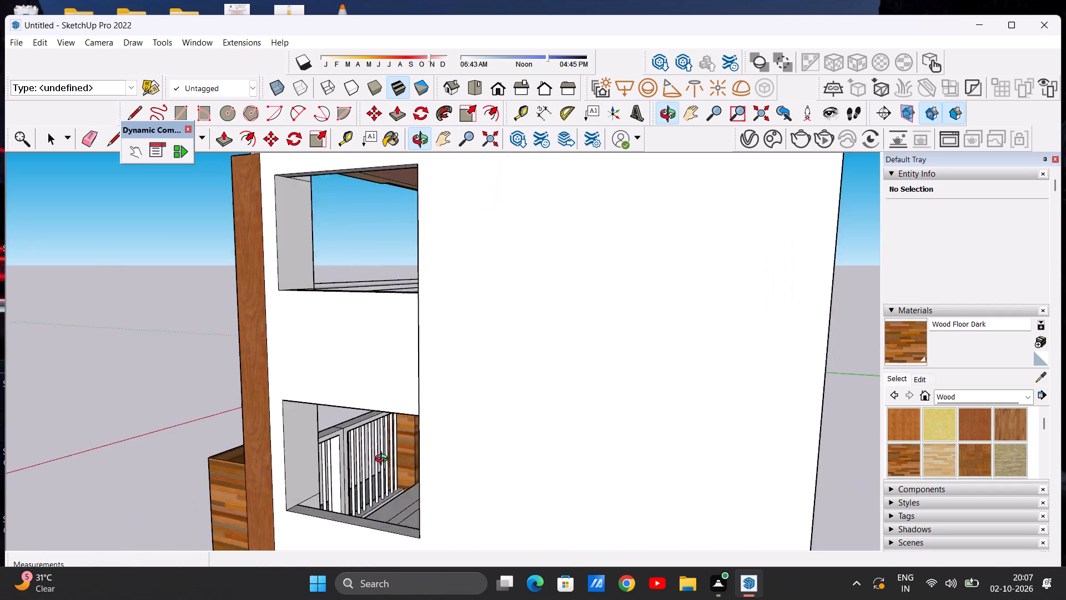
{"action": "middle_click_drag", "start_coordinate": [384, 460], "coordinate": [650, 435]}
{"action": "middle_click_drag", "start_coordinate": [435, 468], "coordinate": [701, 449]}
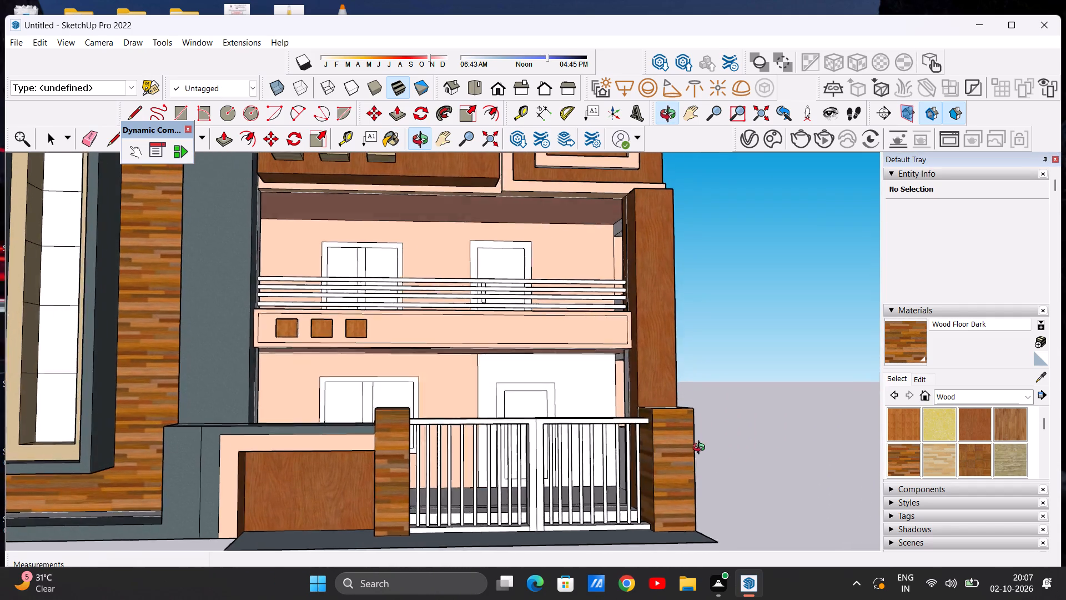
{"action": "middle_click_drag", "start_coordinate": [701, 449], "coordinate": [686, 452]}
{"action": "key", "text": "space"}
{"action": "scroll", "coordinate": [569, 460], "scroll_direction": "down", "scroll_amount": 4}
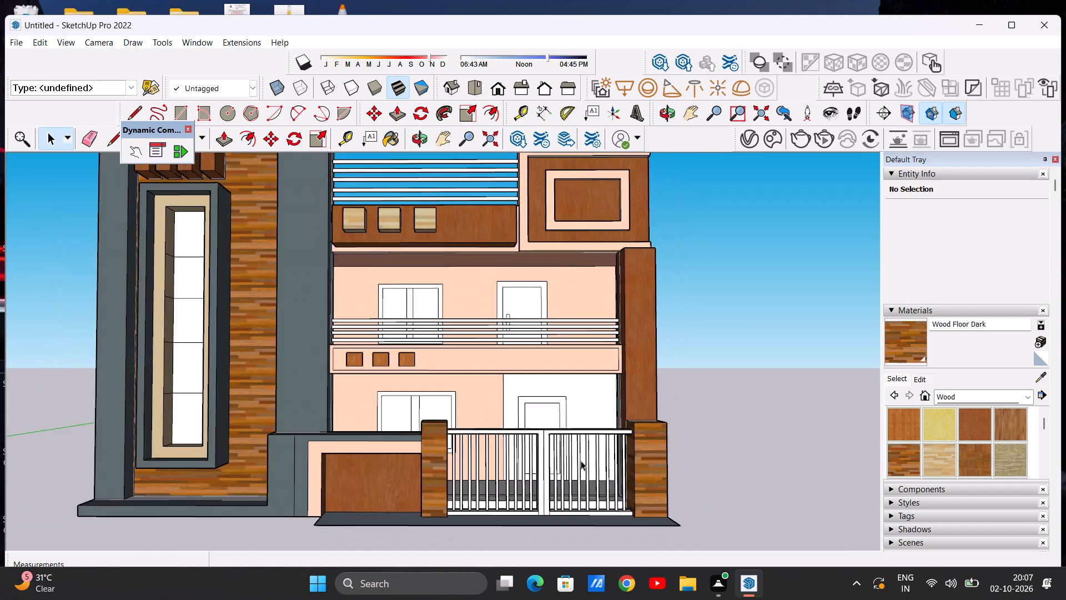
{"action": "scroll", "coordinate": [581, 461], "scroll_direction": "down", "scroll_amount": 5}
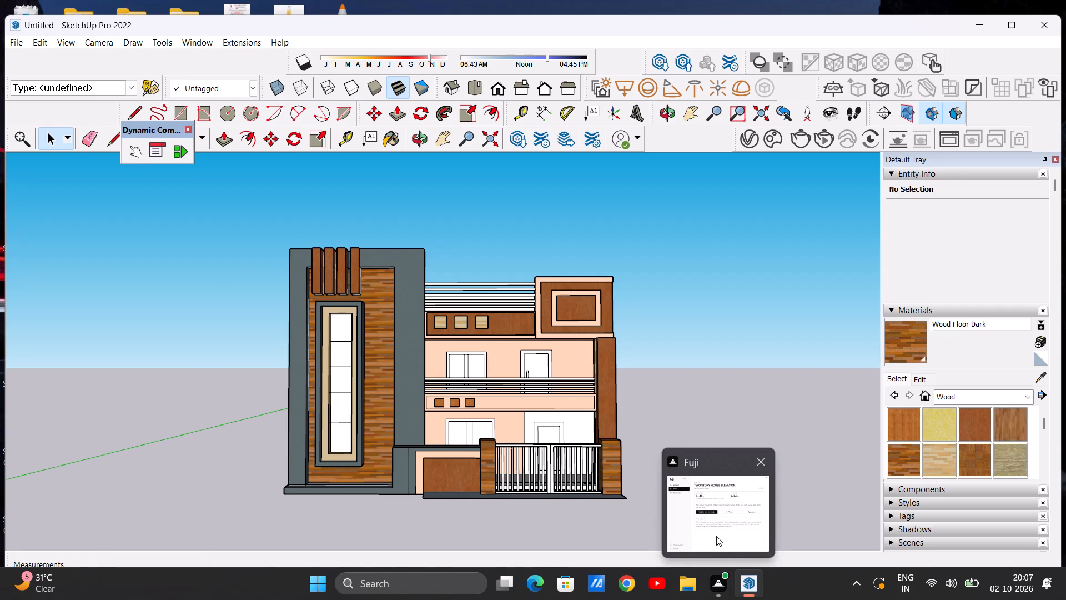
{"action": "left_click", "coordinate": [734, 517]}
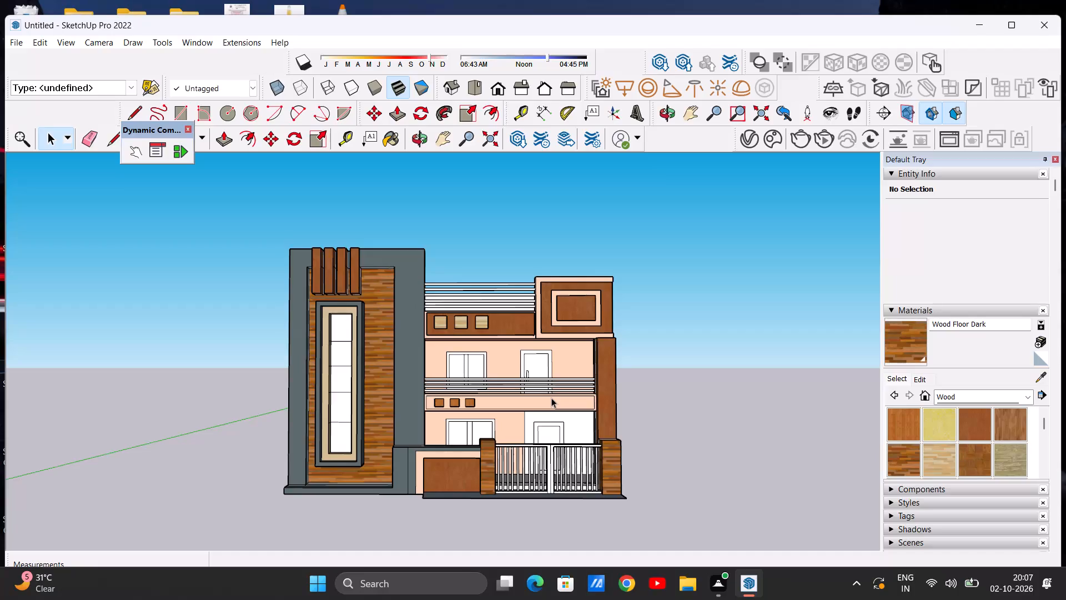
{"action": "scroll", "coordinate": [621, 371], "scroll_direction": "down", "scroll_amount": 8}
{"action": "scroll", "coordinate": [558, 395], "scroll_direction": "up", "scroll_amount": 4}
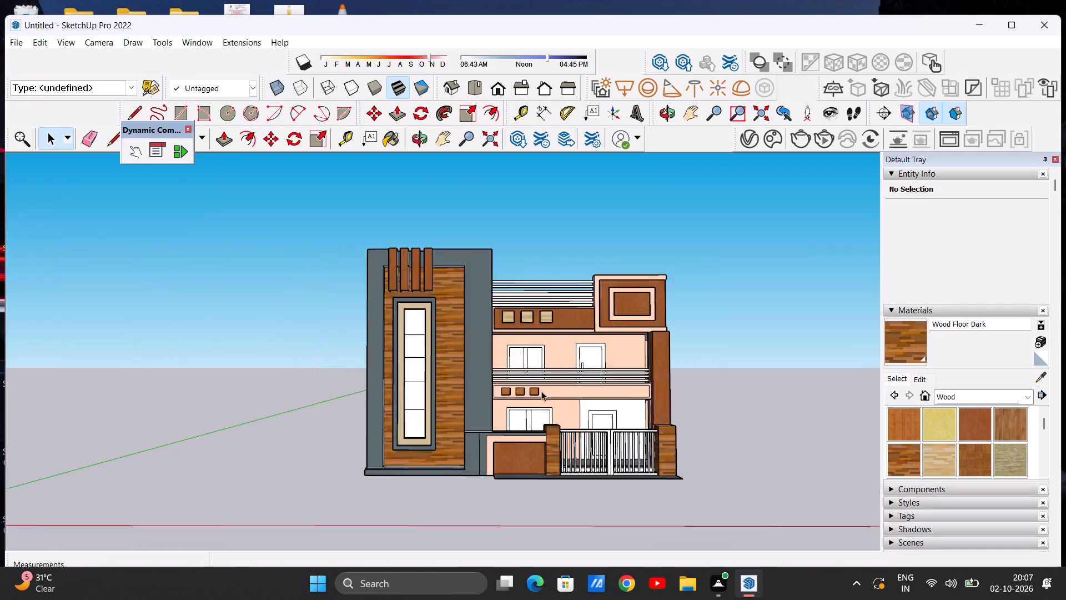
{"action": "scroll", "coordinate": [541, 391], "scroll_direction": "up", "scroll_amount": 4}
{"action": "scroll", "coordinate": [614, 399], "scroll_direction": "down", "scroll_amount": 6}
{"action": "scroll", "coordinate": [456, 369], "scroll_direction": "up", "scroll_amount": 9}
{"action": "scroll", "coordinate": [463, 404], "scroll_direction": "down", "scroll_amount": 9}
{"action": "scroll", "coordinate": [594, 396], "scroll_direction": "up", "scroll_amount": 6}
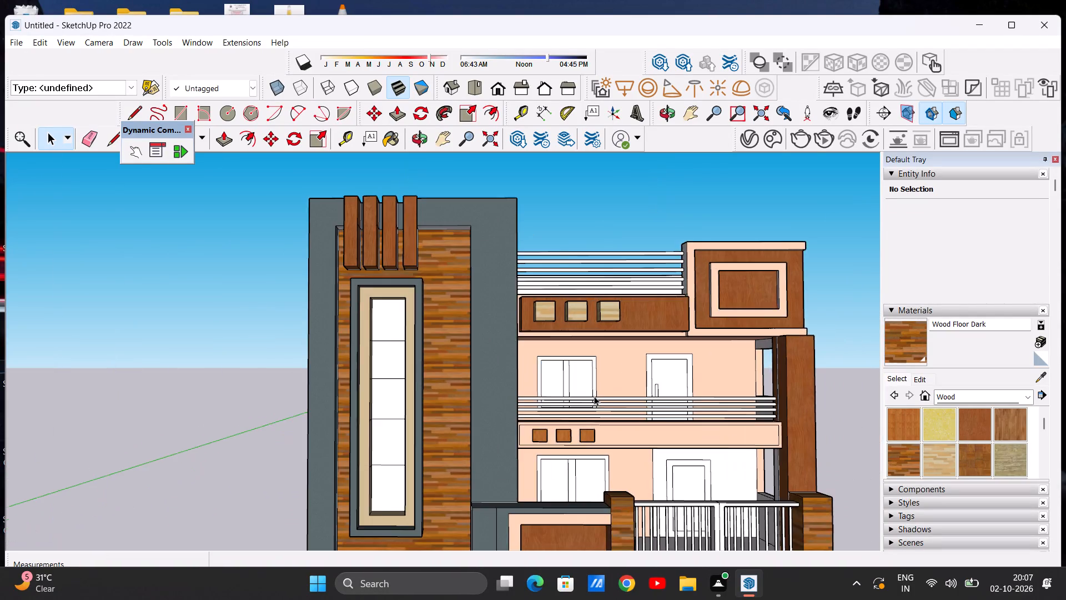
Paint the white side strips of the grey tower, above, between and below the balconies, with Wood Bamboo.
{"action": "middle_click_drag", "start_coordinate": [617, 399], "coordinate": [294, 433]}
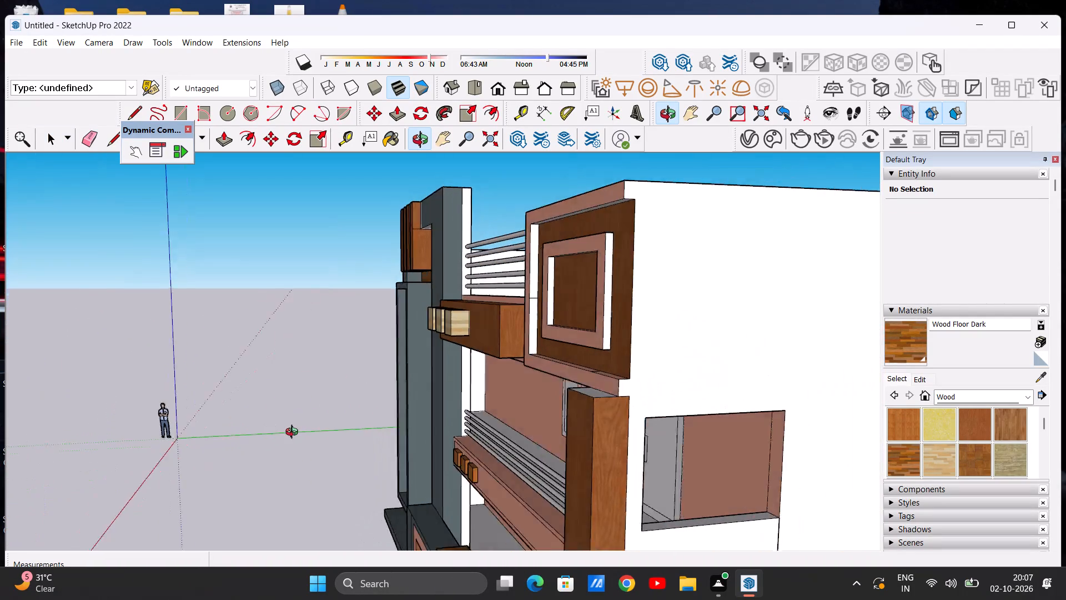
{"action": "middle_click_drag", "start_coordinate": [294, 433], "coordinate": [315, 434]}
{"action": "scroll", "coordinate": [338, 429], "scroll_direction": "up", "scroll_amount": 1}
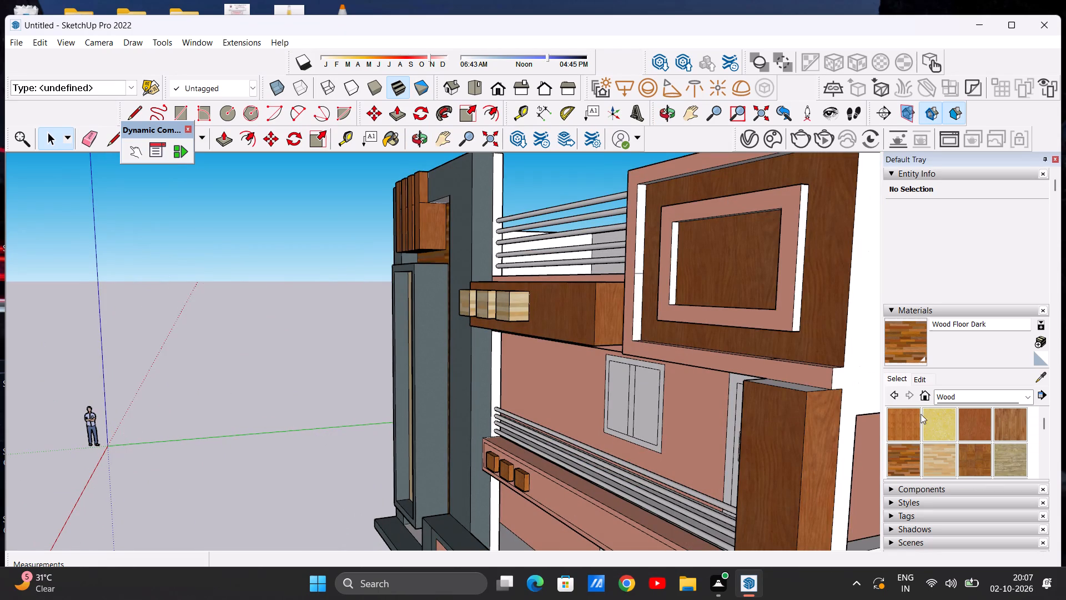
{"action": "left_click", "coordinate": [901, 421]}
{"action": "scroll", "coordinate": [491, 179], "scroll_direction": "up", "scroll_amount": 3}
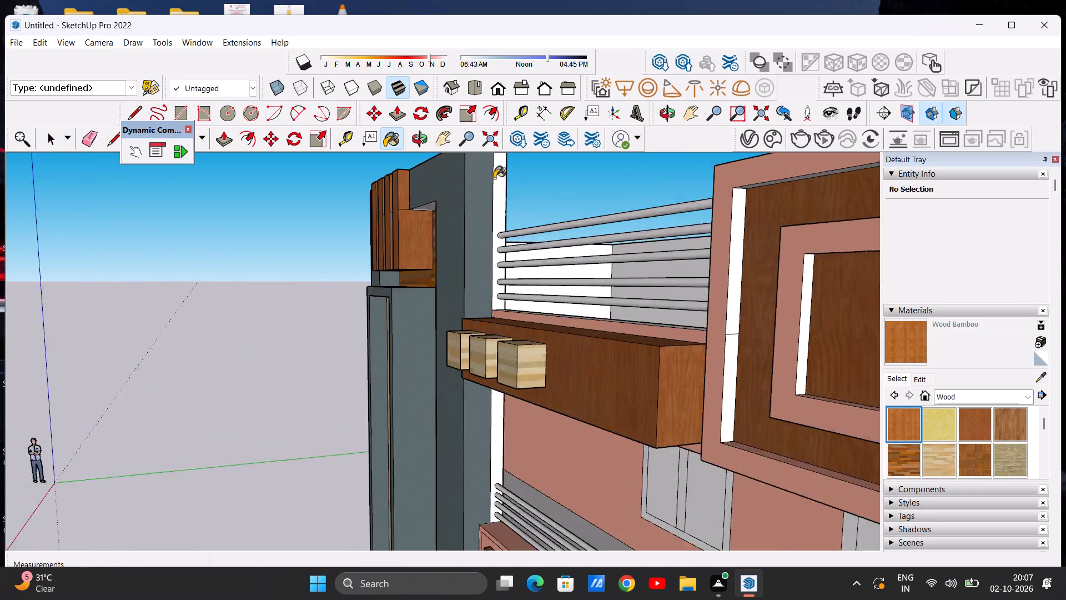
{"action": "scroll", "coordinate": [494, 178], "scroll_direction": "up", "scroll_amount": 3}
{"action": "left_click", "coordinate": [495, 207]}
{"action": "scroll", "coordinate": [507, 298], "scroll_direction": "down", "scroll_amount": 11}
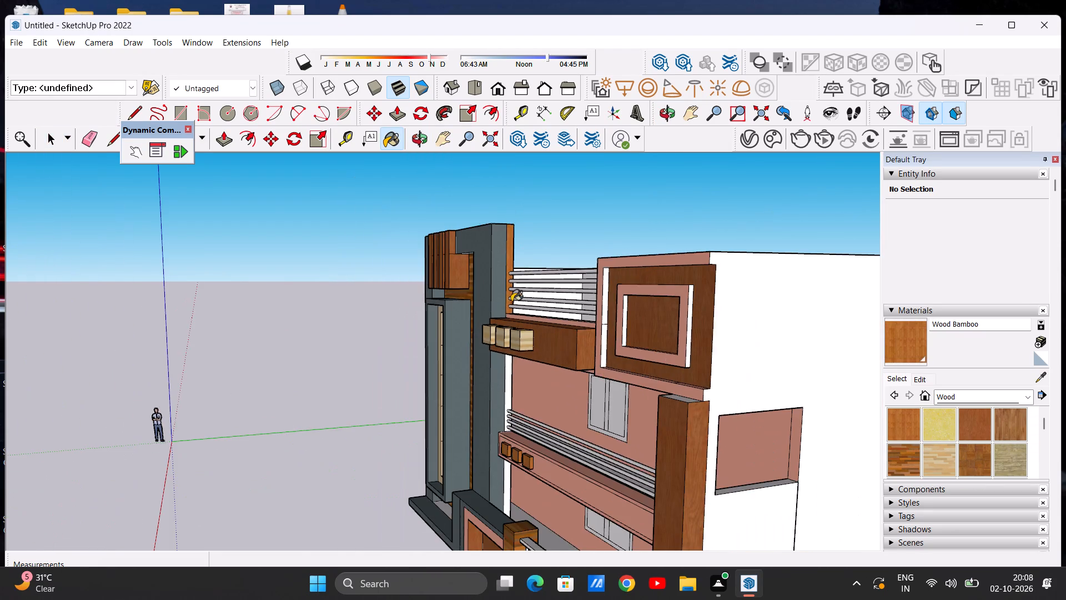
{"action": "scroll", "coordinate": [516, 406], "scroll_direction": "up", "scroll_amount": 7}
{"action": "left_click", "coordinate": [503, 371]}
{"action": "scroll", "coordinate": [520, 354], "scroll_direction": "down", "scroll_amount": 6}
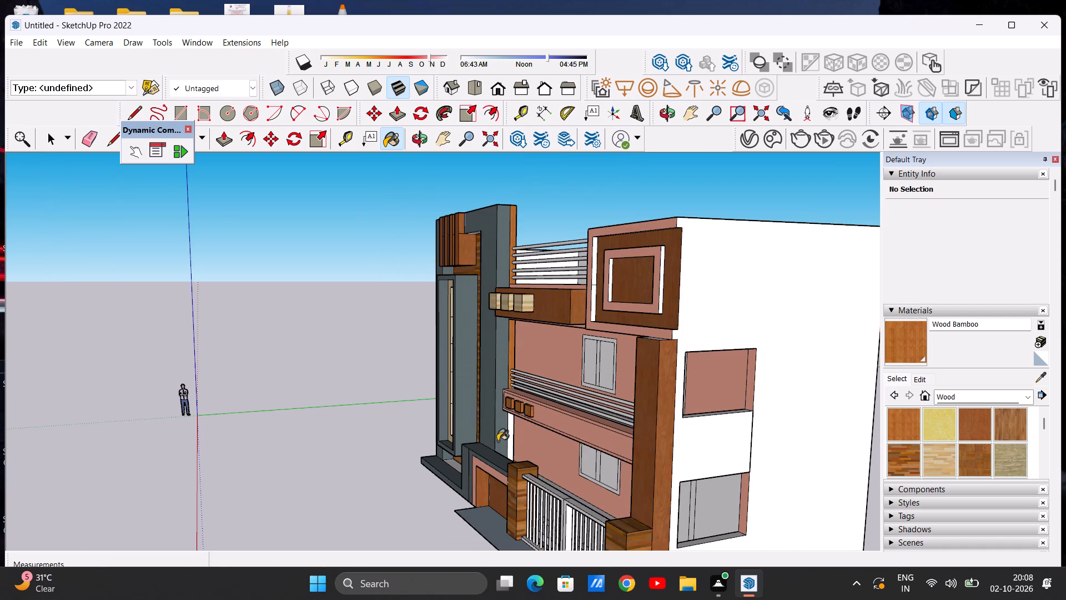
{"action": "scroll", "coordinate": [497, 442], "scroll_direction": "up", "scroll_amount": 12}
{"action": "left_click", "coordinate": [518, 431]}
{"action": "scroll", "coordinate": [494, 419], "scroll_direction": "down", "scroll_amount": 11}
{"action": "scroll", "coordinate": [509, 407], "scroll_direction": "up", "scroll_amount": 1}
{"action": "scroll", "coordinate": [509, 407], "scroll_direction": "down", "scroll_amount": 2}
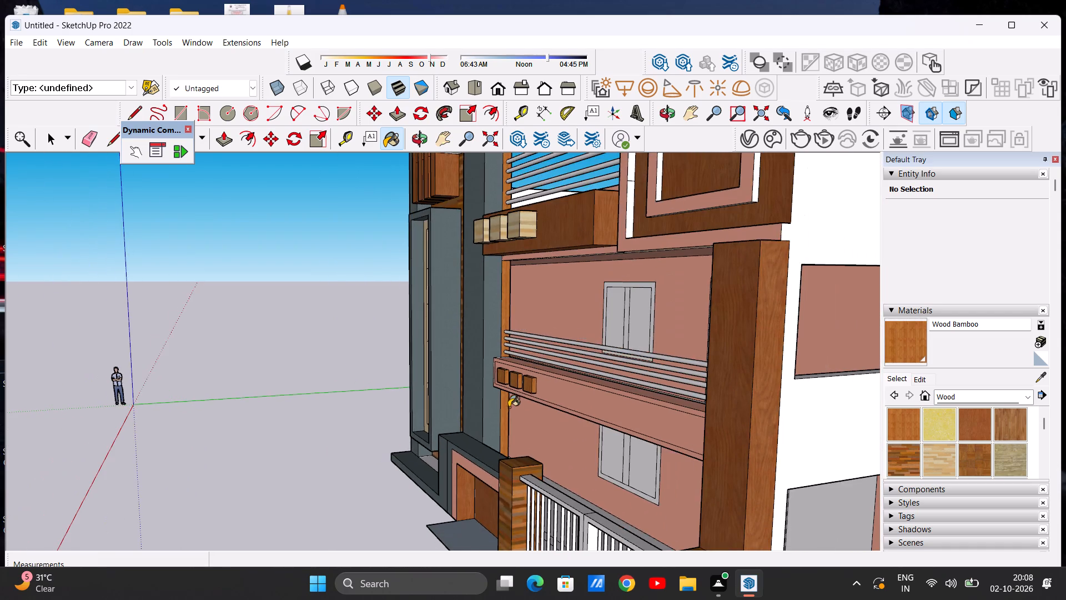
Paint the white inner face beside the tall wooden post, below the lower balcony, with Wood Bamboo.
{"action": "middle_click_drag", "start_coordinate": [594, 423], "coordinate": [941, 408]}
{"action": "middle_click_drag", "start_coordinate": [449, 414], "coordinate": [628, 424]}
{"action": "scroll", "coordinate": [526, 396], "scroll_direction": "up", "scroll_amount": 13}
{"action": "left_click", "coordinate": [533, 396]}
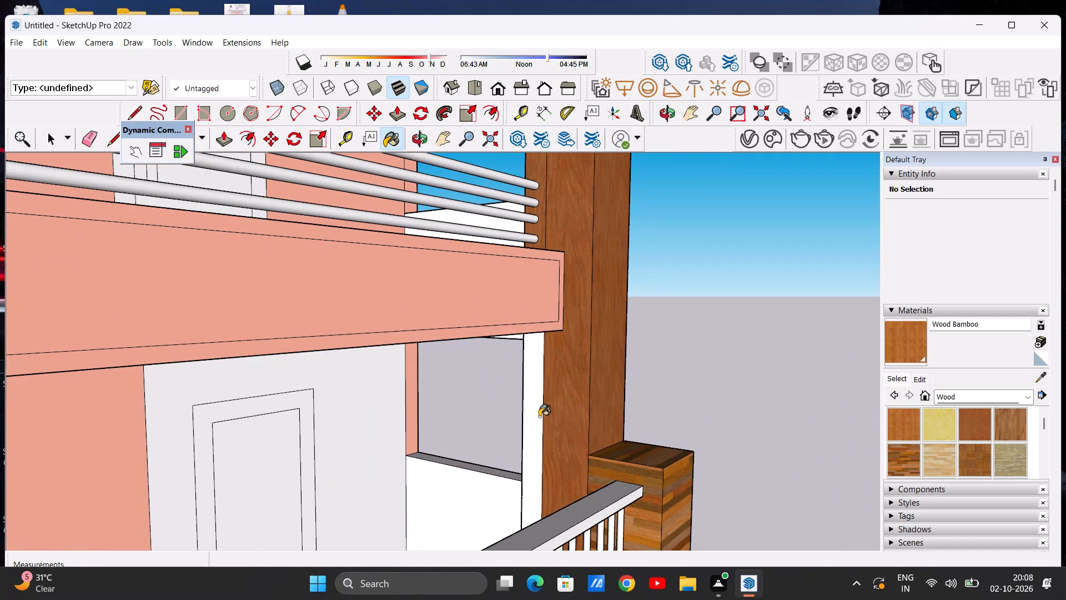
Examine the whole house elevation from the front, above and side, checking the wood finishes and remaining unpainted faces.
{"action": "scroll", "coordinate": [539, 425], "scroll_direction": "down", "scroll_amount": 20}
{"action": "scroll", "coordinate": [539, 425], "scroll_direction": "down", "scroll_amount": 2}
{"action": "middle_click_drag", "start_coordinate": [594, 401], "coordinate": [410, 380]}
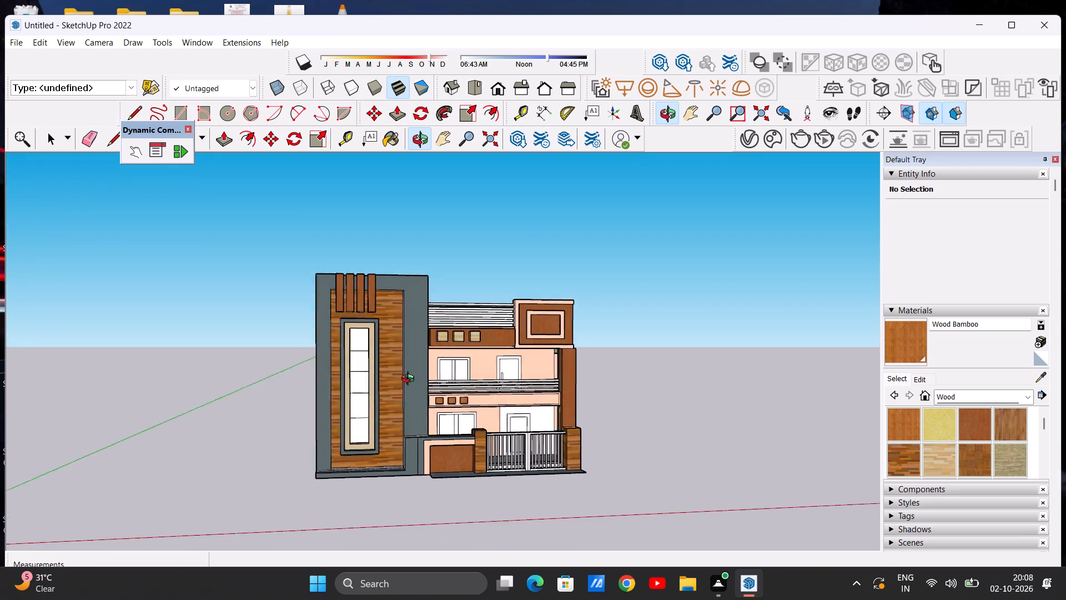
{"action": "middle_click_drag", "start_coordinate": [410, 380], "coordinate": [384, 383]}
{"action": "scroll", "coordinate": [409, 299], "scroll_direction": "up", "scroll_amount": 6}
{"action": "scroll", "coordinate": [430, 343], "scroll_direction": "down", "scroll_amount": 11}
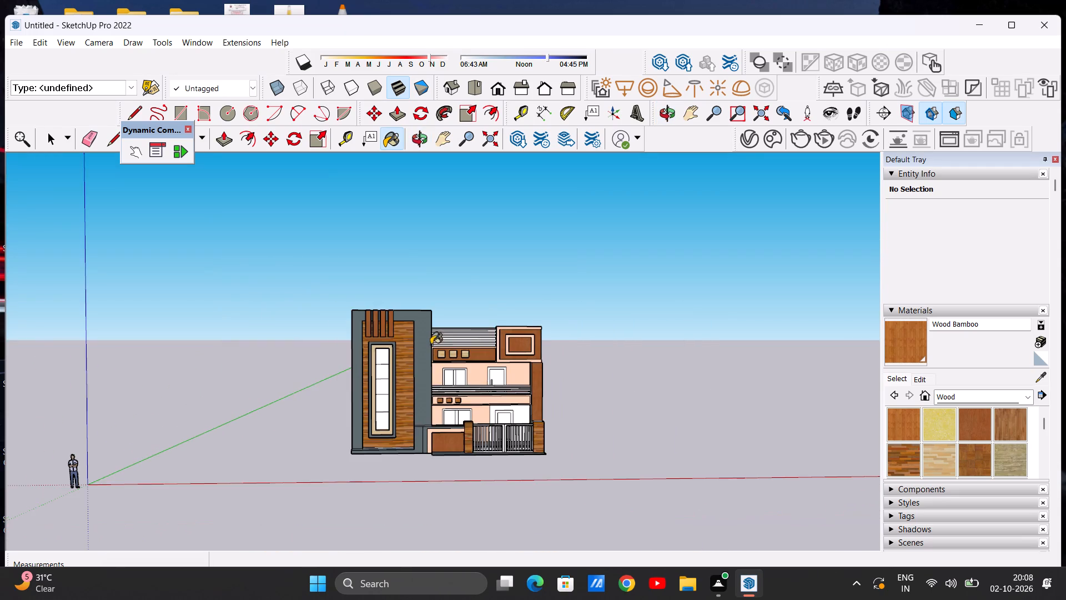
{"action": "scroll", "coordinate": [416, 363], "scroll_direction": "up", "scroll_amount": 9}
{"action": "scroll", "coordinate": [420, 356], "scroll_direction": "down", "scroll_amount": 5}
{"action": "middle_click_drag", "start_coordinate": [486, 414], "coordinate": [439, 454]}
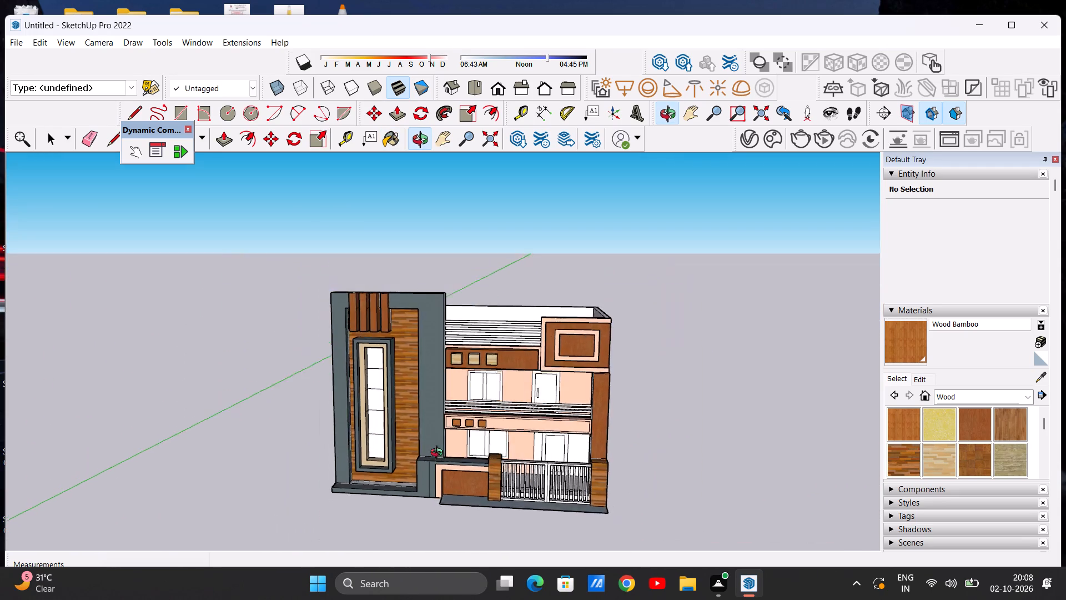
{"action": "middle_click_drag", "start_coordinate": [439, 454], "coordinate": [466, 374]}
{"action": "middle_click_drag", "start_coordinate": [459, 371], "coordinate": [271, 420]}
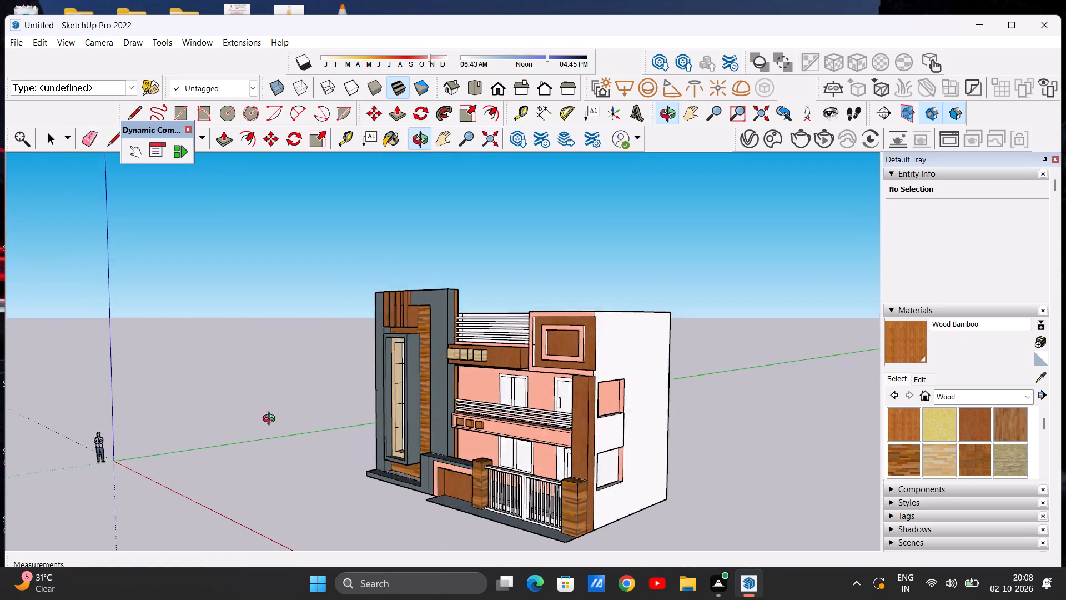
{"action": "middle_click_drag", "start_coordinate": [271, 420], "coordinate": [470, 409]}
{"action": "scroll", "coordinate": [494, 368], "scroll_direction": "up", "scroll_amount": 6}
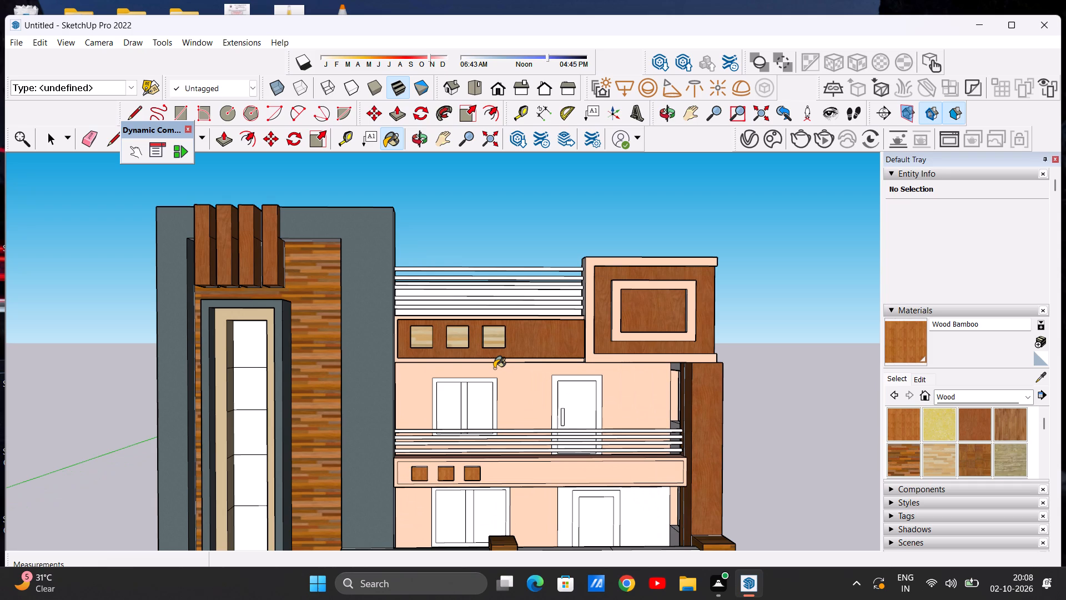
{"action": "scroll", "coordinate": [519, 401], "scroll_direction": "down", "scroll_amount": 3}
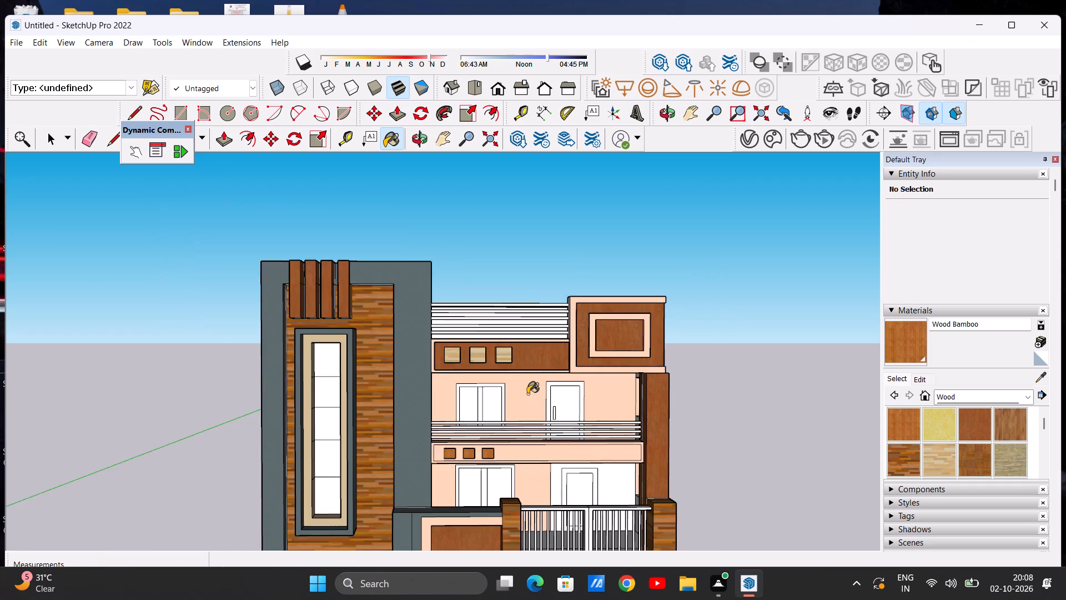
{"action": "scroll", "coordinate": [516, 394], "scroll_direction": "down", "scroll_amount": 5}
{"action": "scroll", "coordinate": [504, 382], "scroll_direction": "up", "scroll_amount": 1}
{"action": "scroll", "coordinate": [501, 387], "scroll_direction": "down", "scroll_amount": 5}
{"action": "scroll", "coordinate": [506, 443], "scroll_direction": "up", "scroll_amount": 8}
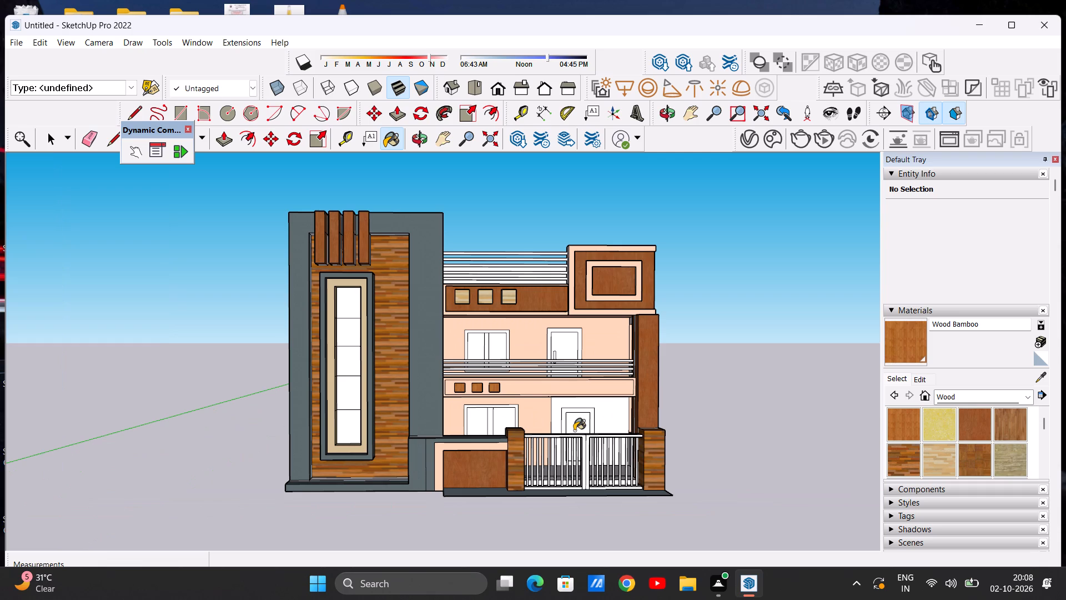
{"action": "scroll", "coordinate": [517, 352], "scroll_direction": "down", "scroll_amount": 1}
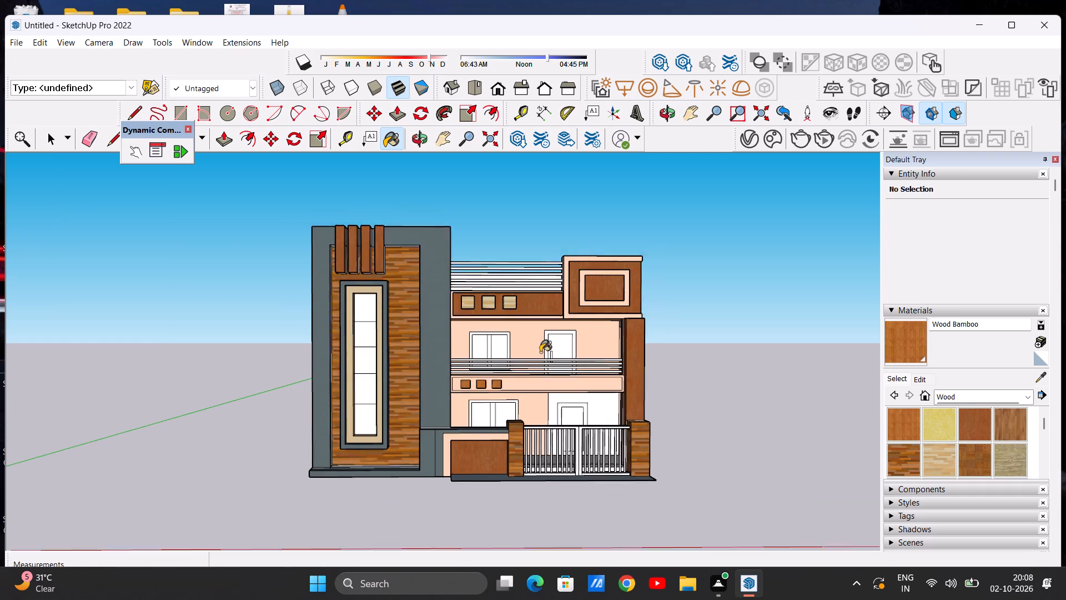
{"action": "scroll", "coordinate": [540, 352], "scroll_direction": "down", "scroll_amount": 2}
{"action": "scroll", "coordinate": [485, 348], "scroll_direction": "up", "scroll_amount": 6}
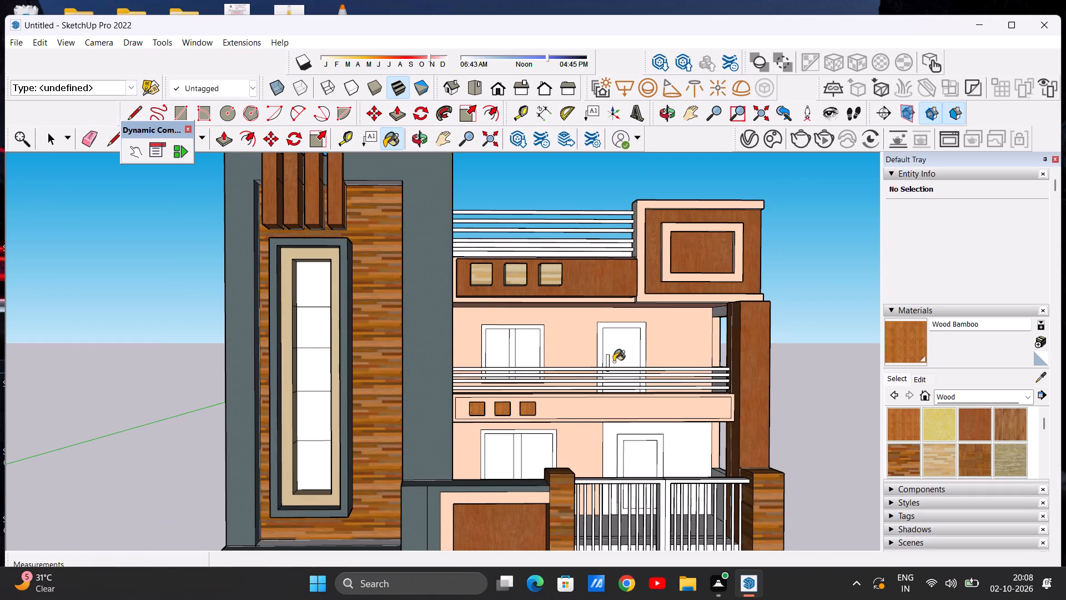
Paint the white wall around the ground-floor door, below the lower balcony, with Wood Bamboo.
{"action": "scroll", "coordinate": [601, 356], "scroll_direction": "down", "scroll_amount": 2}
{"action": "scroll", "coordinate": [565, 389], "scroll_direction": "down", "scroll_amount": 1}
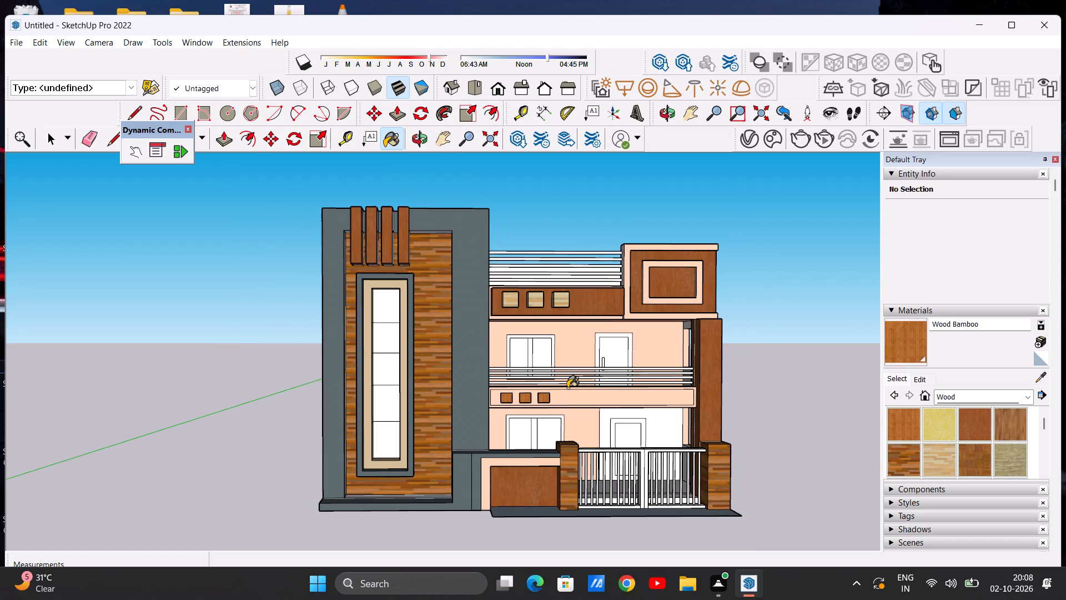
{"action": "scroll", "coordinate": [656, 359], "scroll_direction": "up", "scroll_amount": 2}
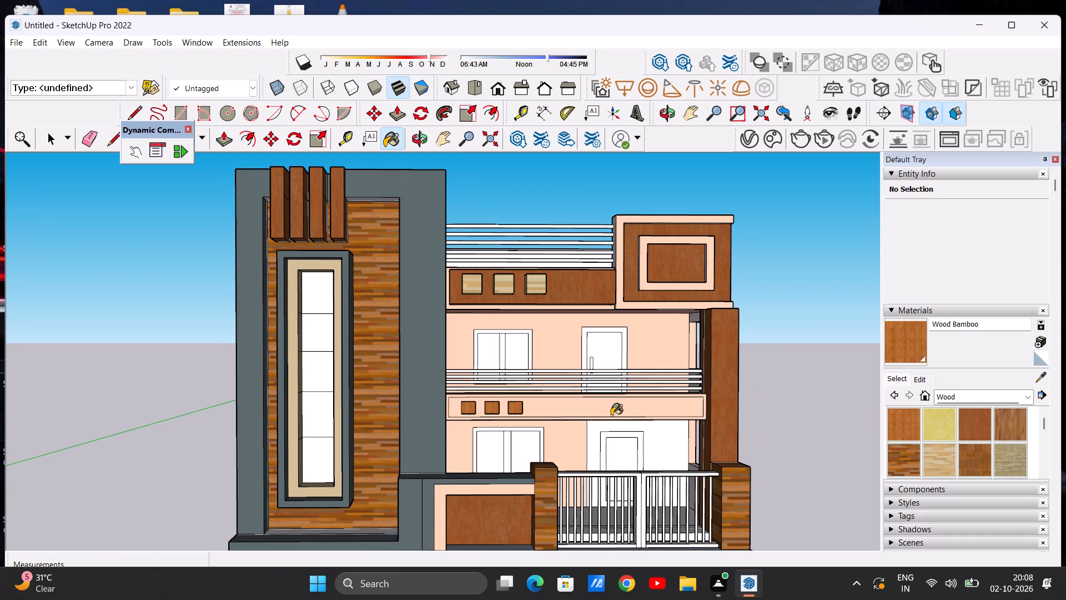
{"action": "scroll", "coordinate": [672, 440], "scroll_direction": "up", "scroll_amount": 7}
{"action": "left_click", "coordinate": [658, 441]}
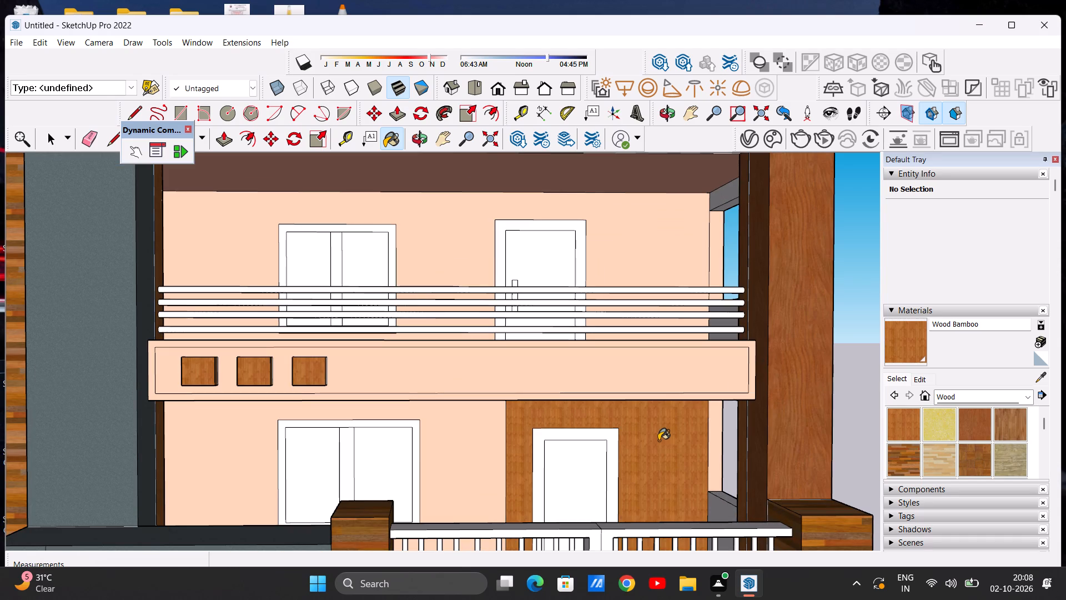
Paint the ground-floor door's frame with Wood Veneer 01 and its door leaf with Wood Cherry Original.
{"action": "scroll", "coordinate": [658, 441], "scroll_direction": "down", "scroll_amount": 2}
{"action": "scroll", "coordinate": [617, 473], "scroll_direction": "up", "scroll_amount": 5}
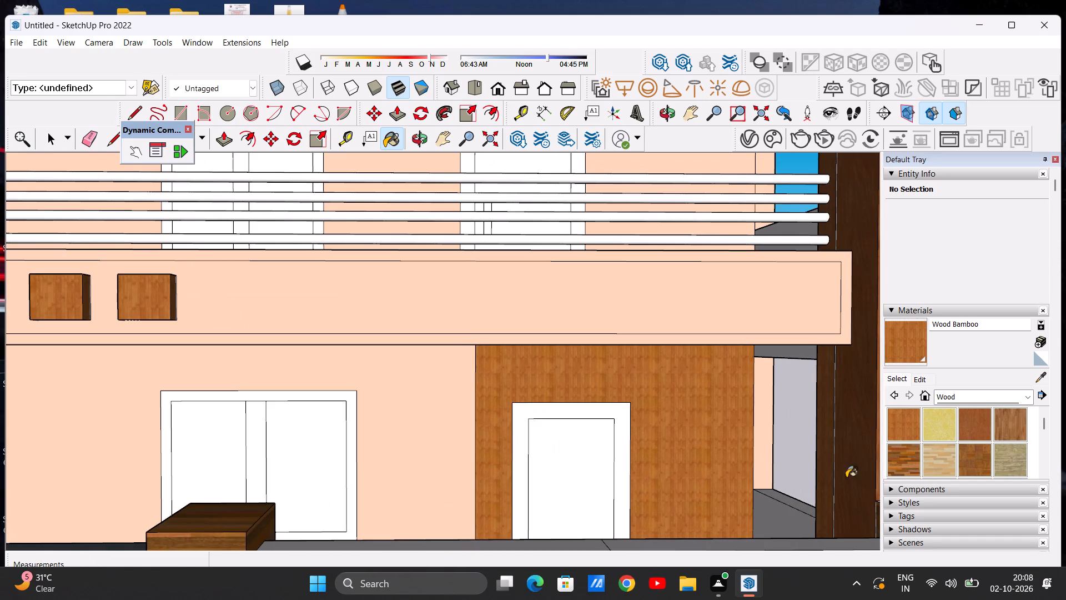
{"action": "scroll", "coordinate": [946, 460], "scroll_direction": "down", "scroll_amount": 3}
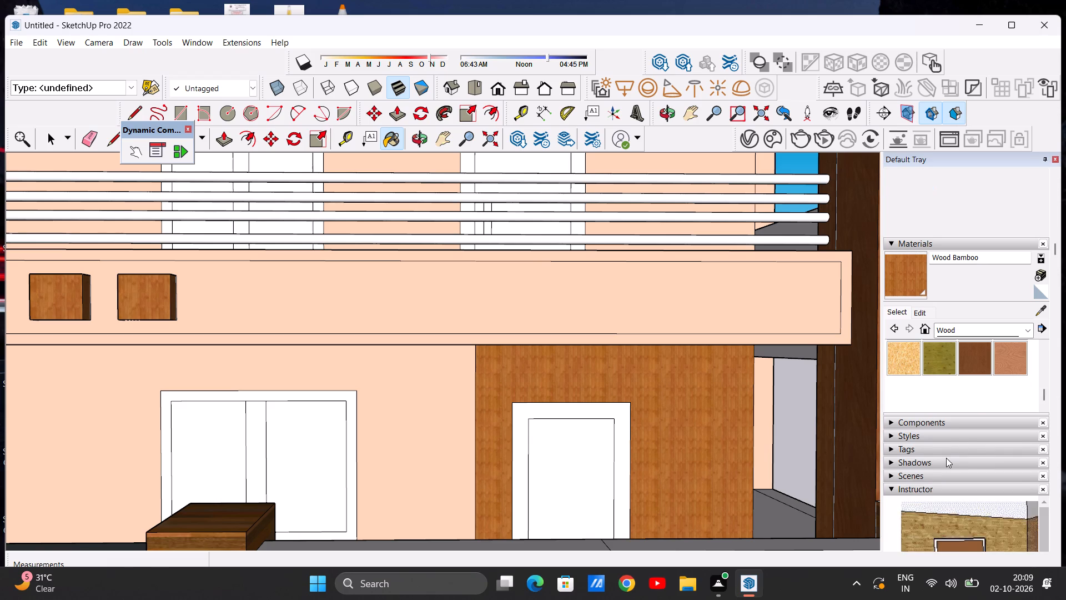
{"action": "left_click", "coordinate": [969, 355]}
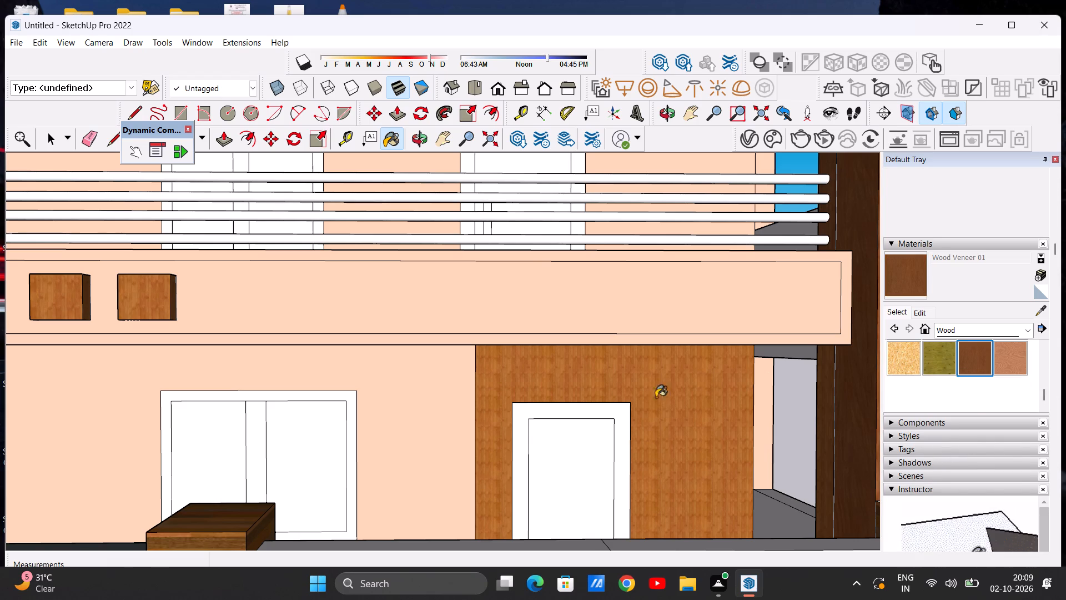
{"action": "left_click", "coordinate": [621, 437]}
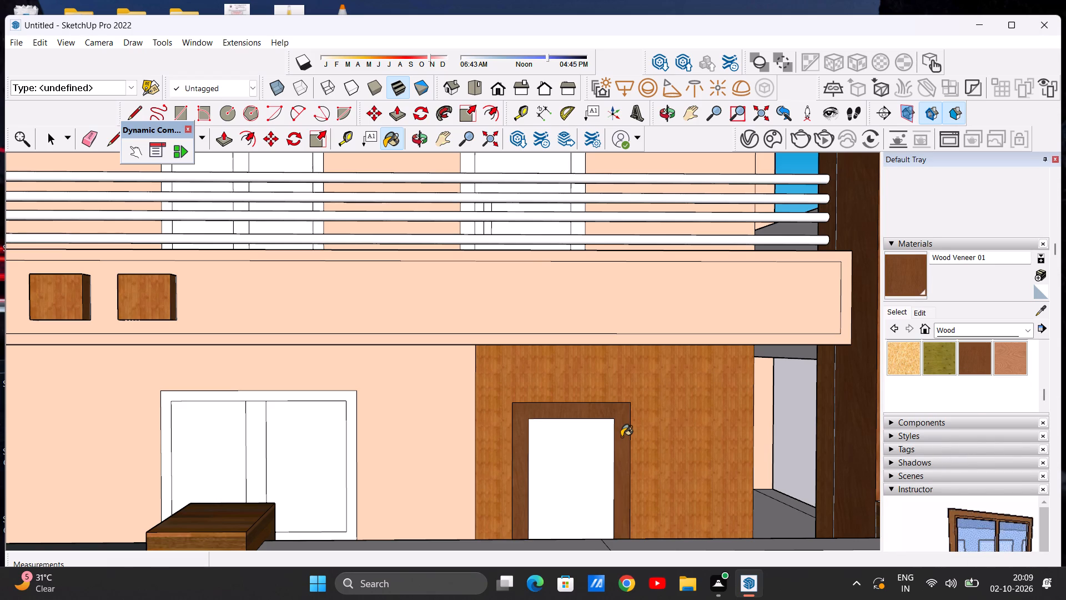
{"action": "scroll", "coordinate": [917, 402], "scroll_direction": "up", "scroll_amount": 2}
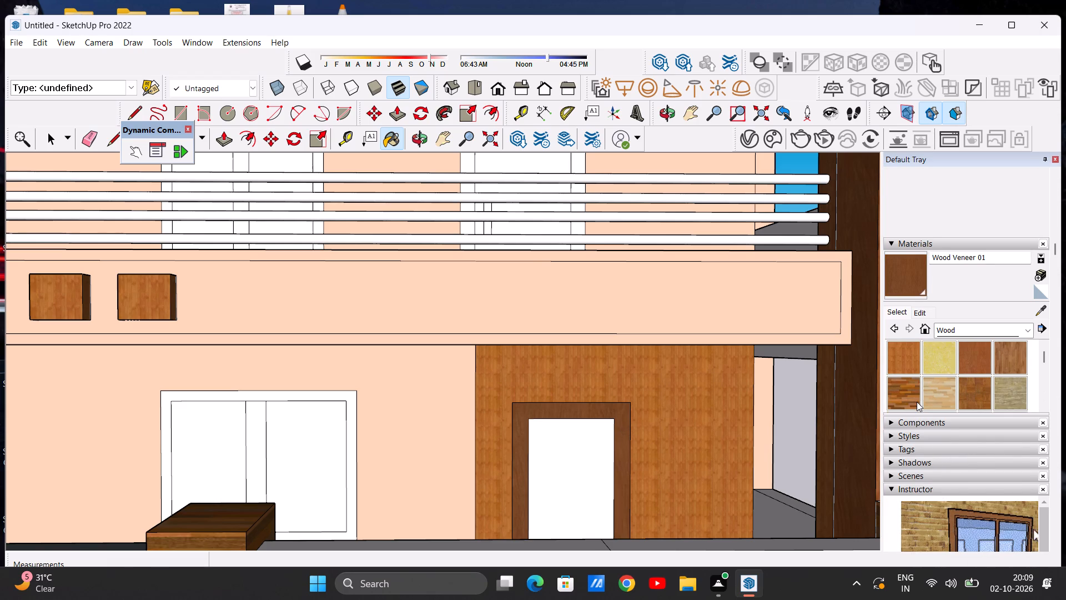
{"action": "left_click", "coordinate": [975, 357]}
{"action": "left_click", "coordinate": [569, 470]}
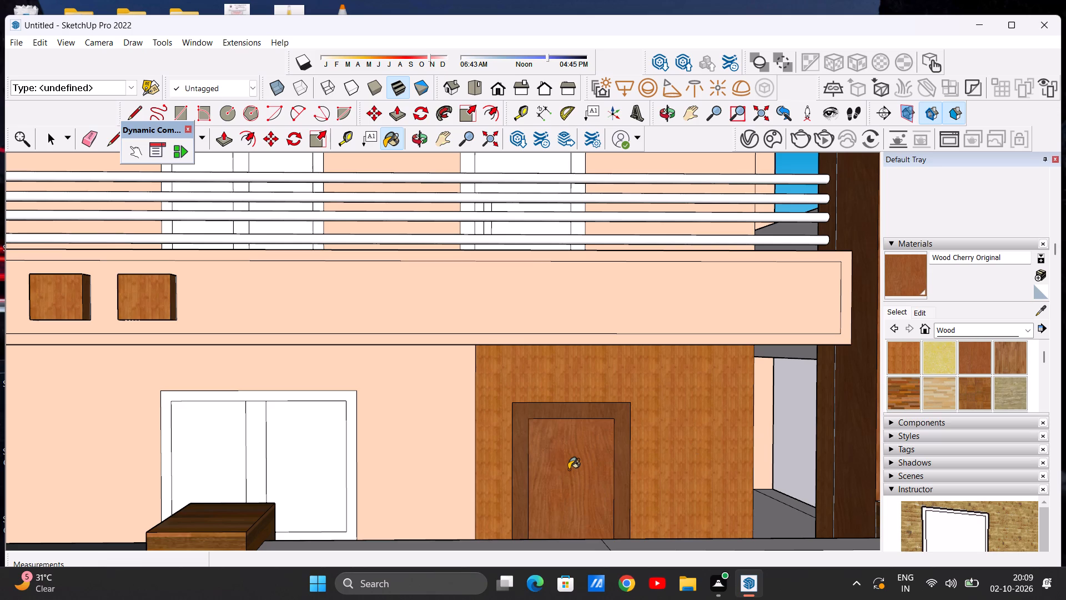
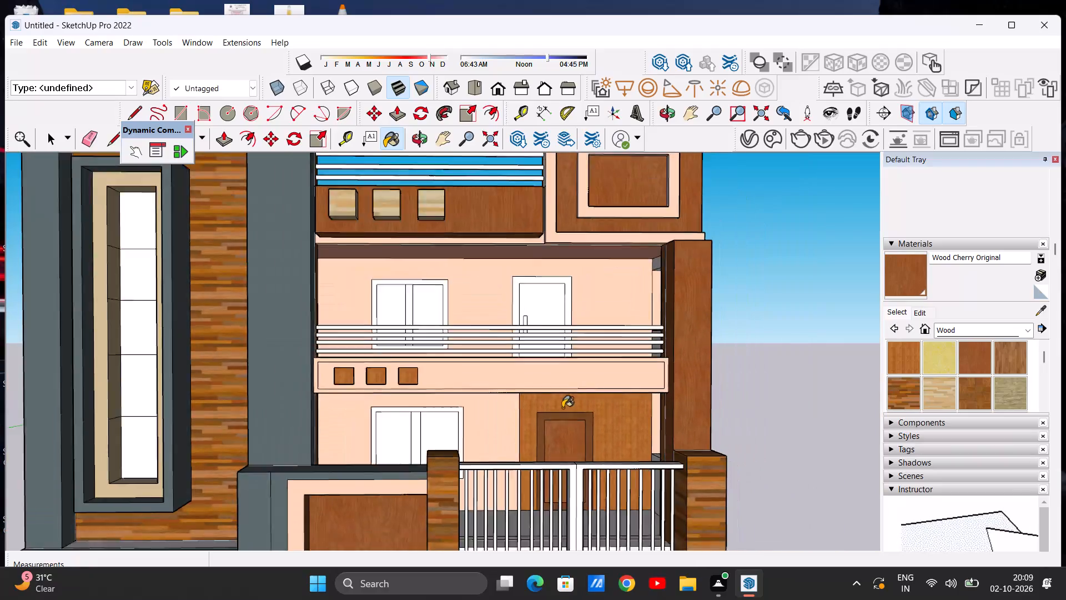
Paint the ground-floor window's outer frame and centre mullion with Wood Veneer 01.
{"action": "scroll", "coordinate": [567, 396], "scroll_direction": "down", "scroll_amount": 4}
{"action": "scroll", "coordinate": [524, 423], "scroll_direction": "up", "scroll_amount": 4}
{"action": "scroll", "coordinate": [597, 412], "scroll_direction": "down", "scroll_amount": 6}
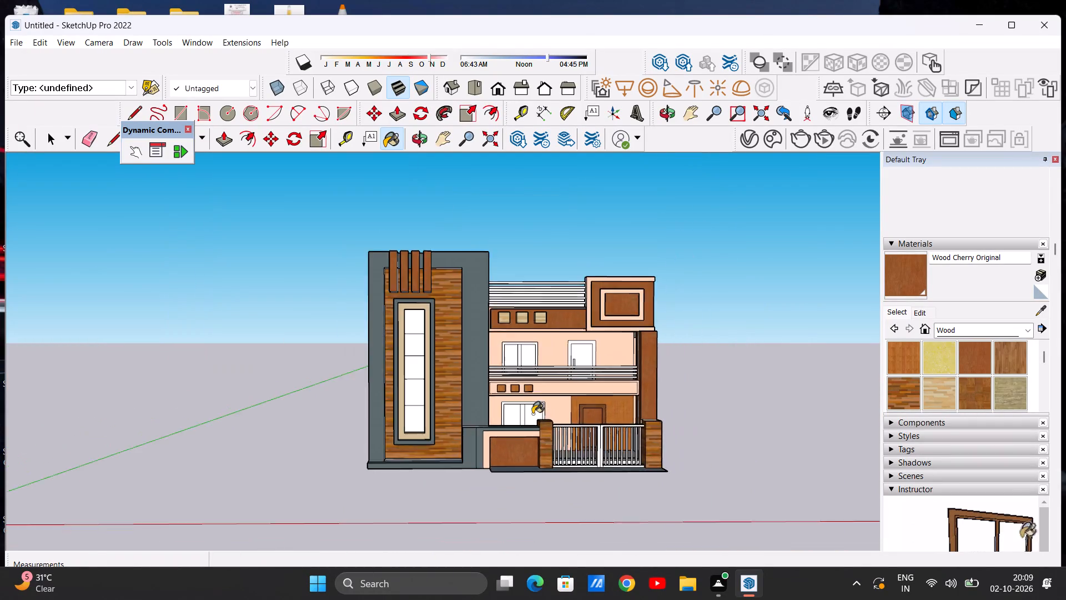
{"action": "scroll", "coordinate": [532, 414], "scroll_direction": "up", "scroll_amount": 6}
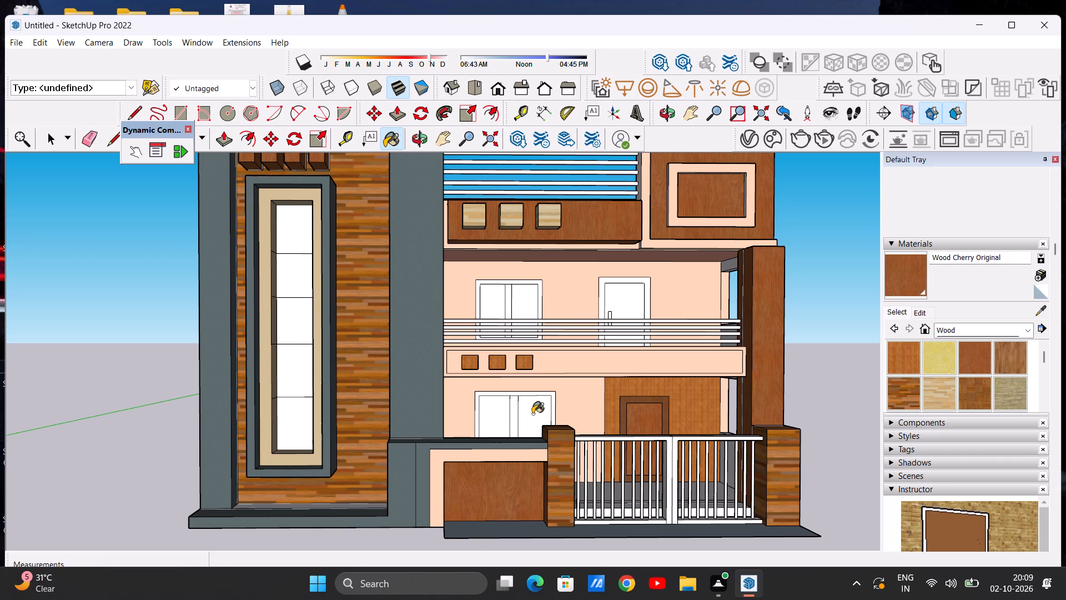
{"action": "scroll", "coordinate": [532, 414], "scroll_direction": "down", "scroll_amount": 2}
{"action": "scroll", "coordinate": [526, 418], "scroll_direction": "up", "scroll_amount": 5}
{"action": "middle_click_drag", "start_coordinate": [520, 407], "coordinate": [483, 473]}
{"action": "scroll", "coordinate": [483, 472], "scroll_direction": "up", "scroll_amount": 1}
{"action": "middle_click_drag", "start_coordinate": [531, 429], "coordinate": [532, 394]}
{"action": "scroll", "coordinate": [532, 394], "scroll_direction": "up", "scroll_amount": 6}
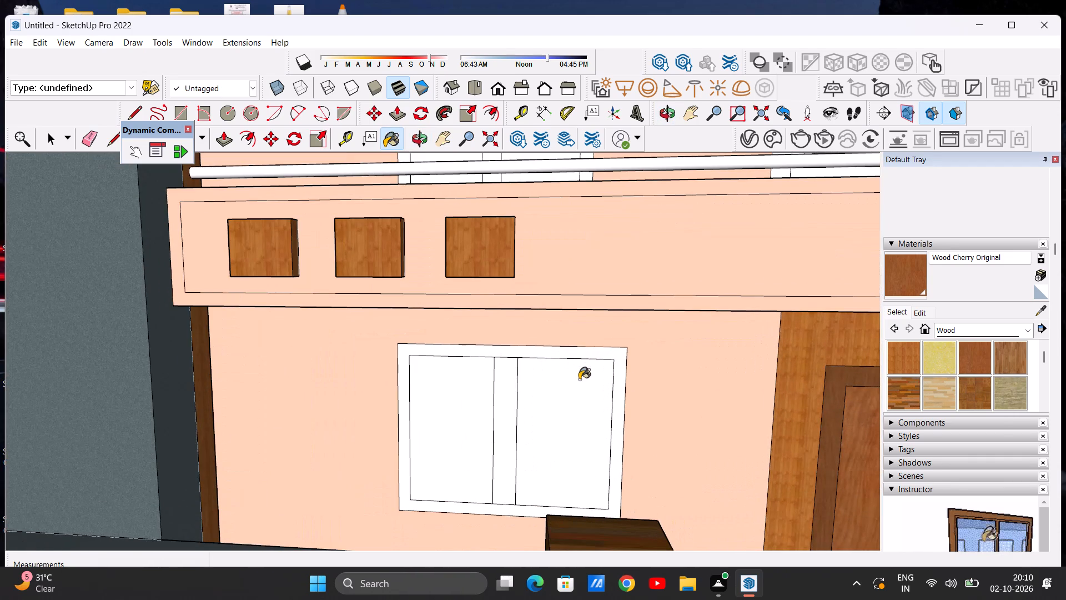
{"action": "scroll", "coordinate": [928, 398], "scroll_direction": "down", "scroll_amount": 1}
{"action": "left_click", "coordinate": [977, 366]}
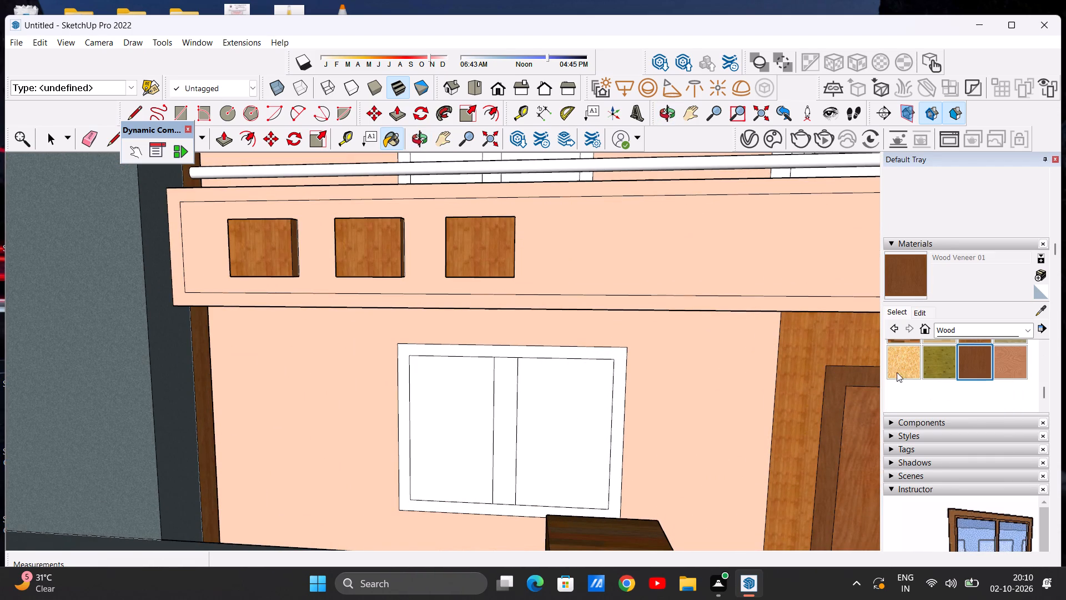
{"action": "left_click", "coordinate": [617, 413]}
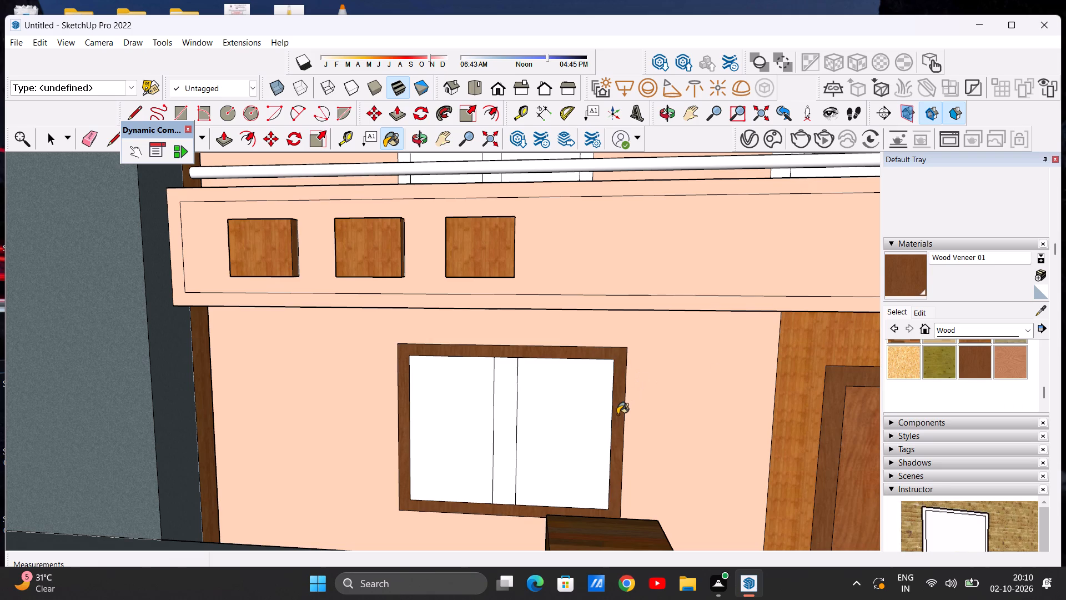
{"action": "left_click", "coordinate": [509, 427]}
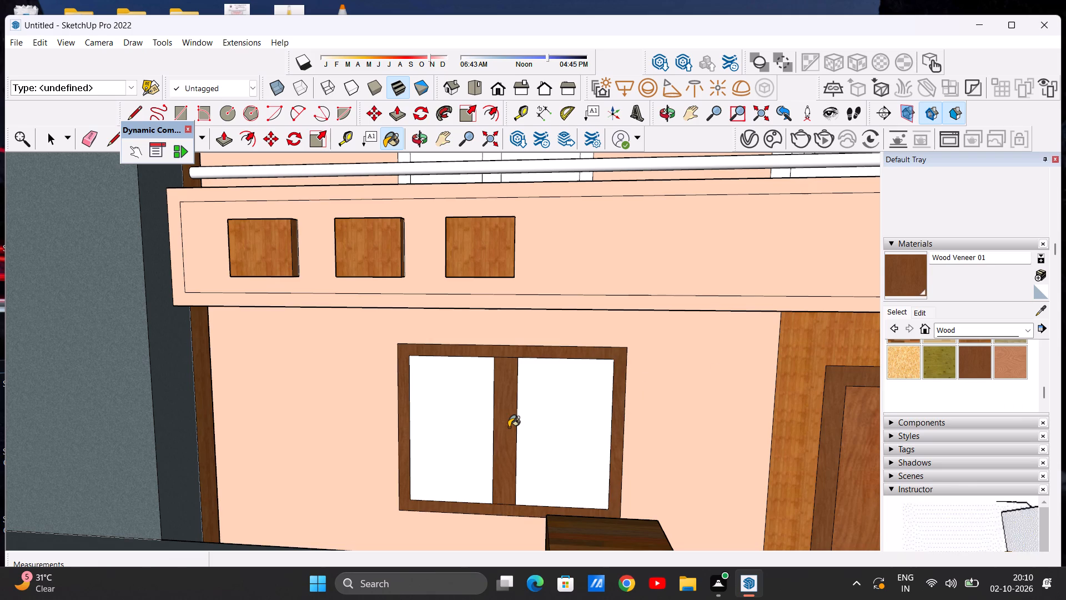
Paint both panes of the ground-floor window with Blinds Cloth Horizontal from the Window Coverings materials.
{"action": "scroll", "coordinate": [509, 427], "scroll_direction": "down", "scroll_amount": 2}
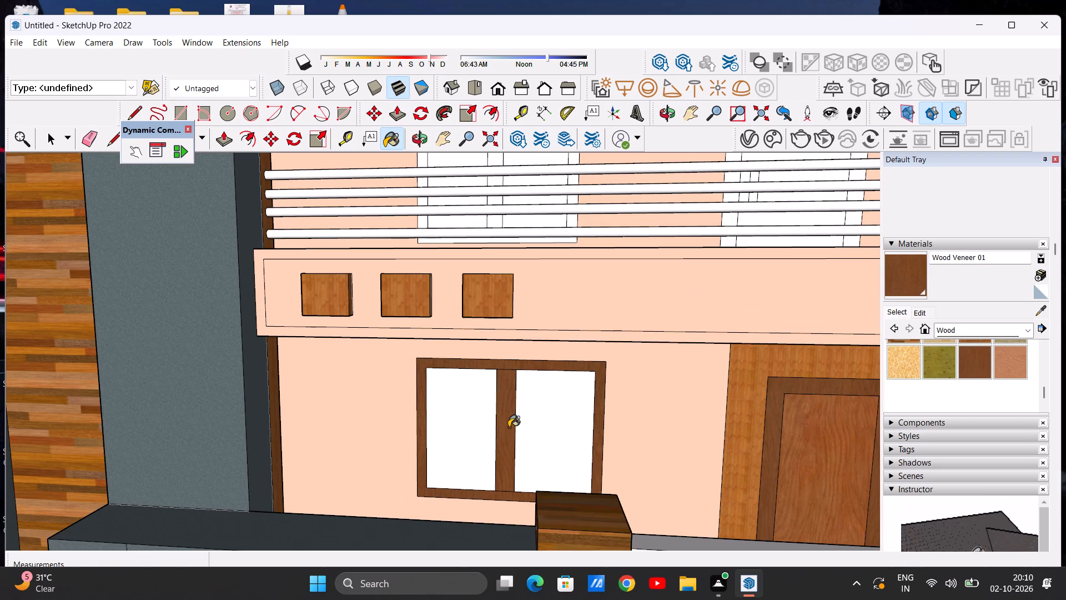
{"action": "left_click", "coordinate": [1023, 334]}
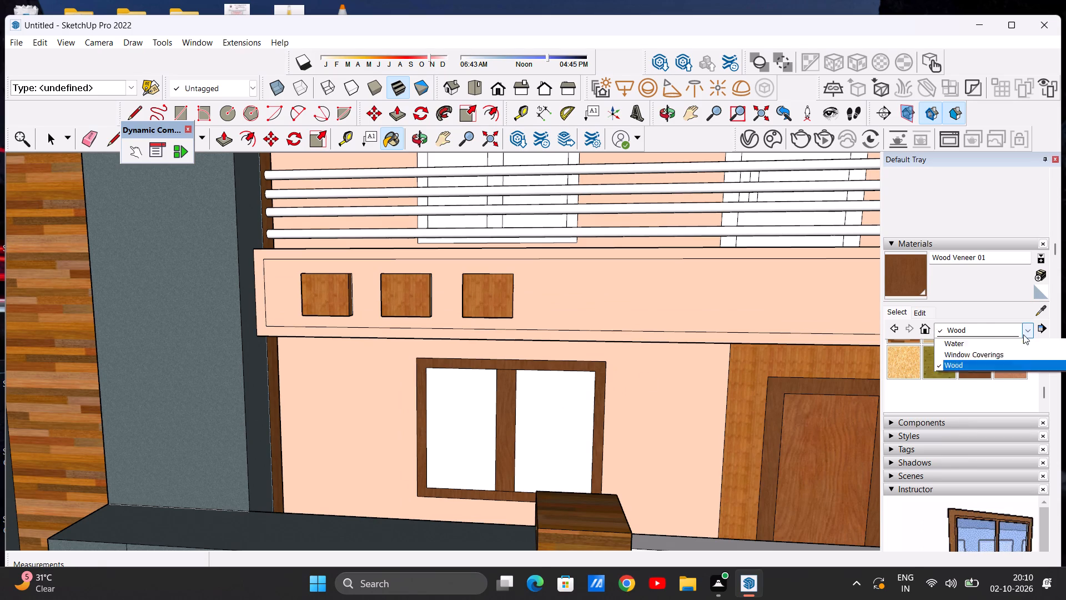
{"action": "left_click", "coordinate": [959, 497]}
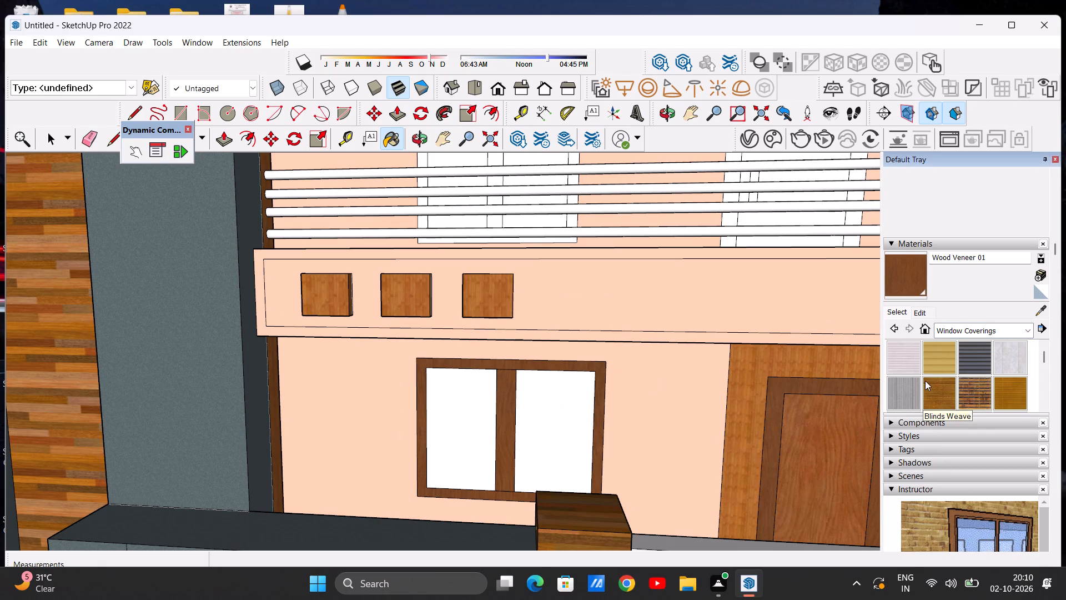
{"action": "left_click", "coordinate": [936, 363]}
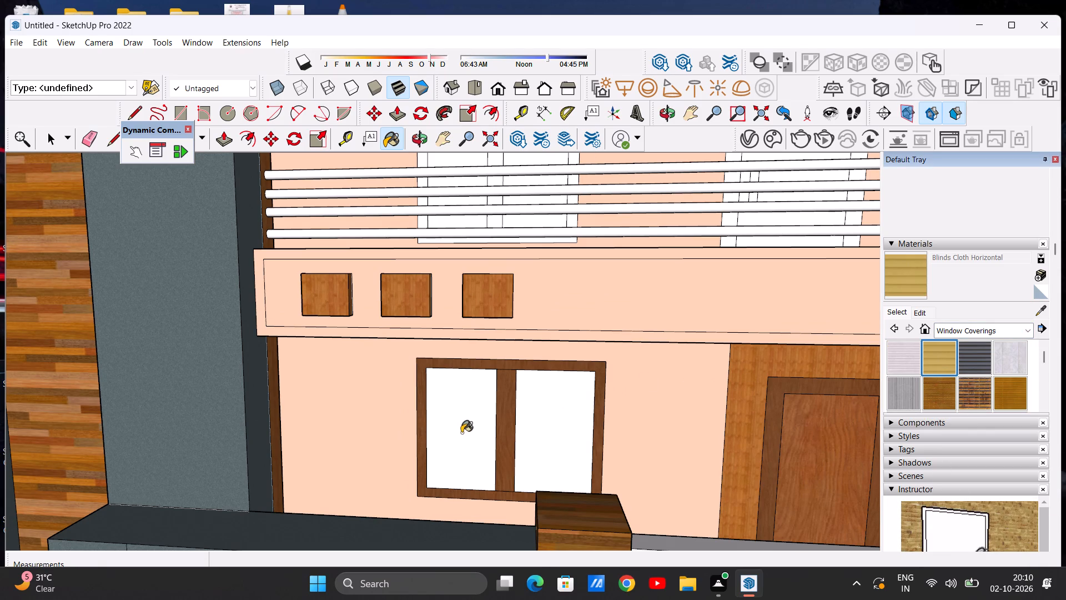
{"action": "scroll", "coordinate": [459, 433], "scroll_direction": "up", "scroll_amount": 5}
{"action": "left_click", "coordinate": [459, 433]}
{"action": "left_click", "coordinate": [633, 435]}
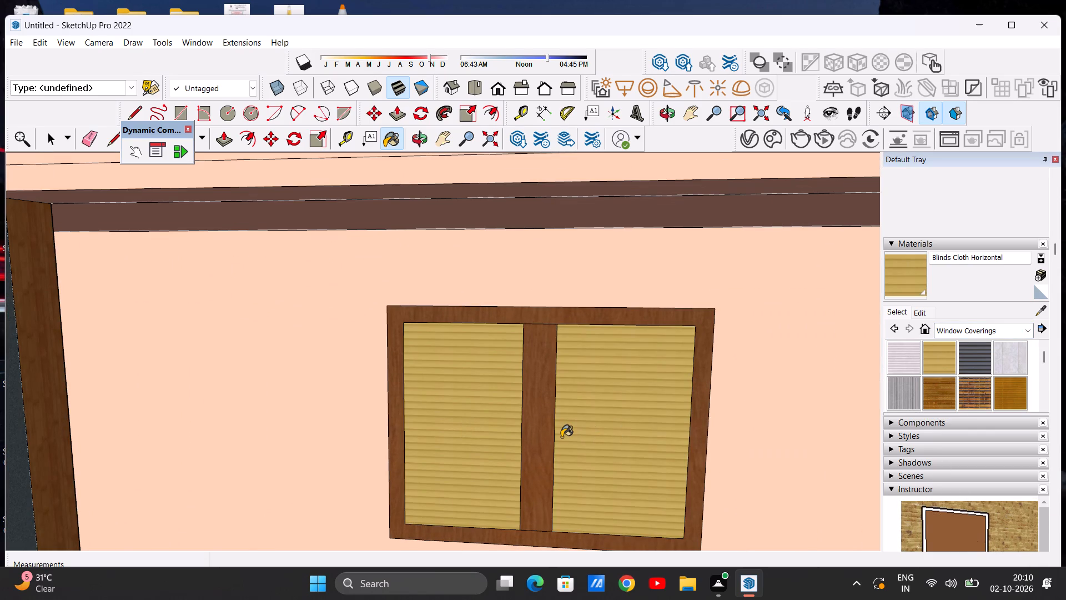
Paint both panes of the upper-floor window behind the balcony railing with Blinds Cloth Horizontal.
{"action": "scroll", "coordinate": [561, 437], "scroll_direction": "down", "scroll_amount": 17}
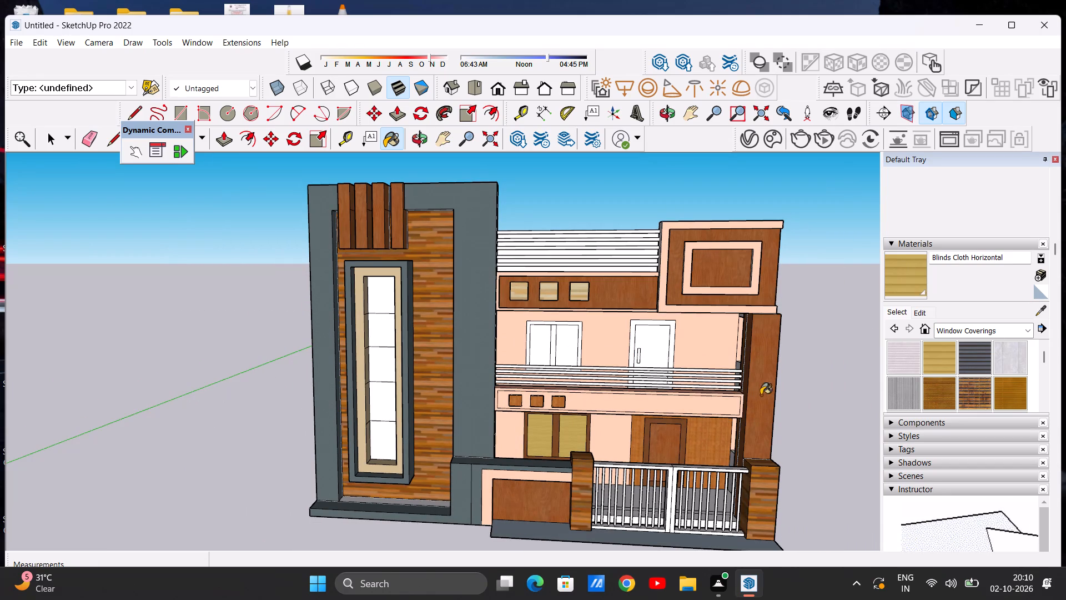
{"action": "scroll", "coordinate": [956, 386], "scroll_direction": "down", "scroll_amount": 1}
{"action": "scroll", "coordinate": [956, 386], "scroll_direction": "up", "scroll_amount": 2}
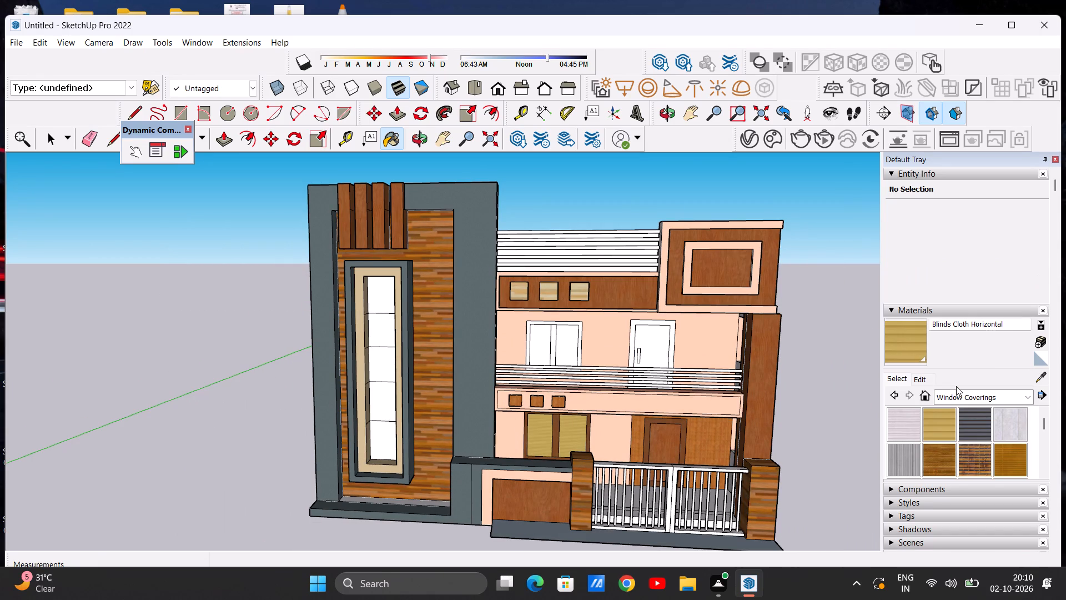
{"action": "scroll", "coordinate": [542, 351], "scroll_direction": "up", "scroll_amount": 9}
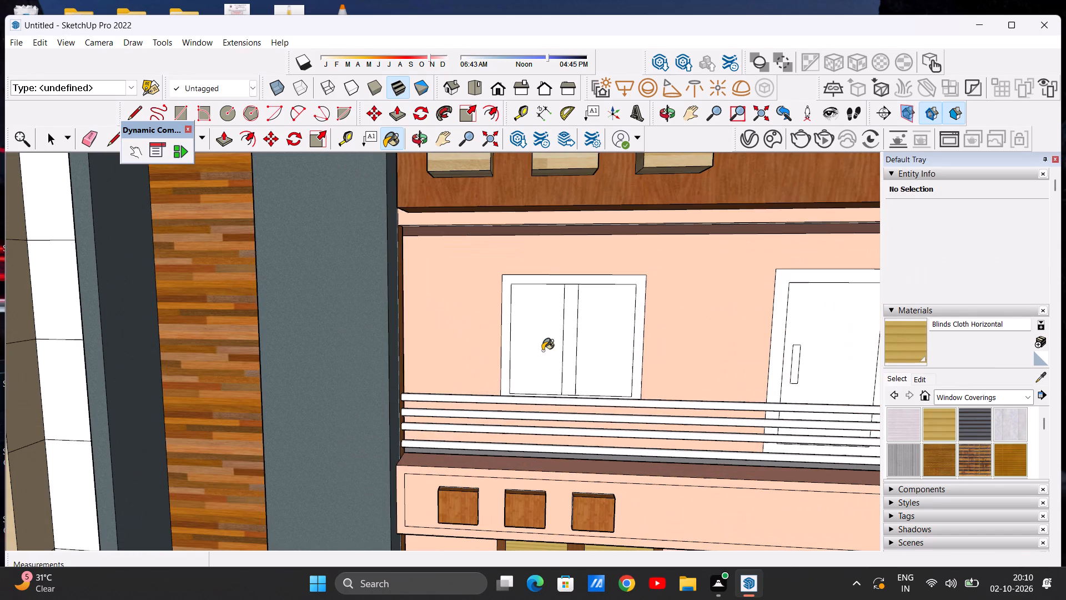
{"action": "left_click", "coordinate": [542, 351]}
{"action": "left_click", "coordinate": [608, 350]}
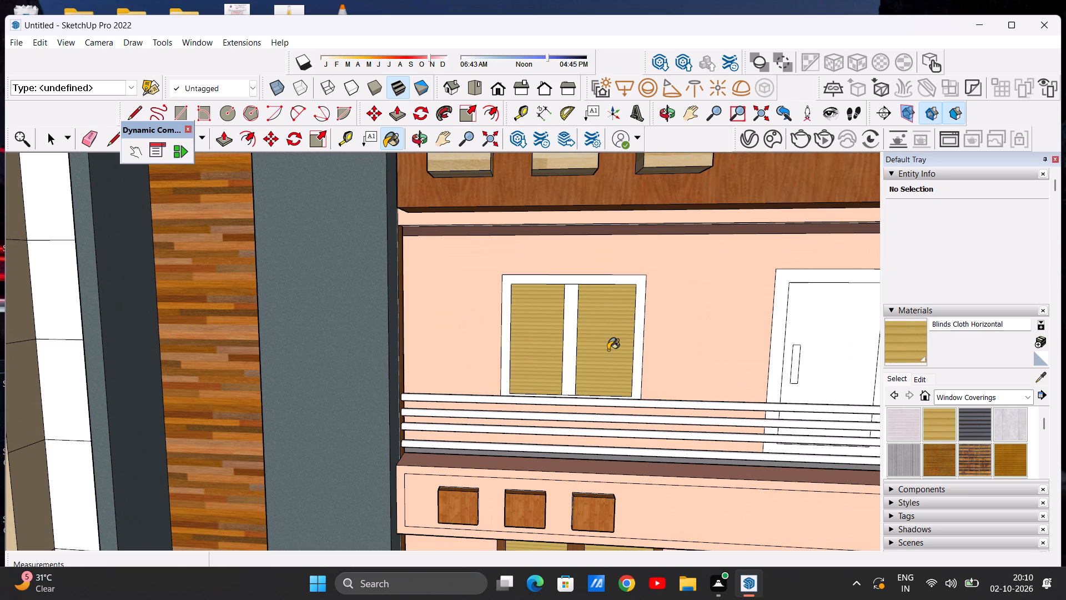
Paint the upper-floor window's frame and centre mullion with Wood Floor Parquet from the Wood materials.
{"action": "scroll", "coordinate": [608, 350], "scroll_direction": "down", "scroll_amount": 8}
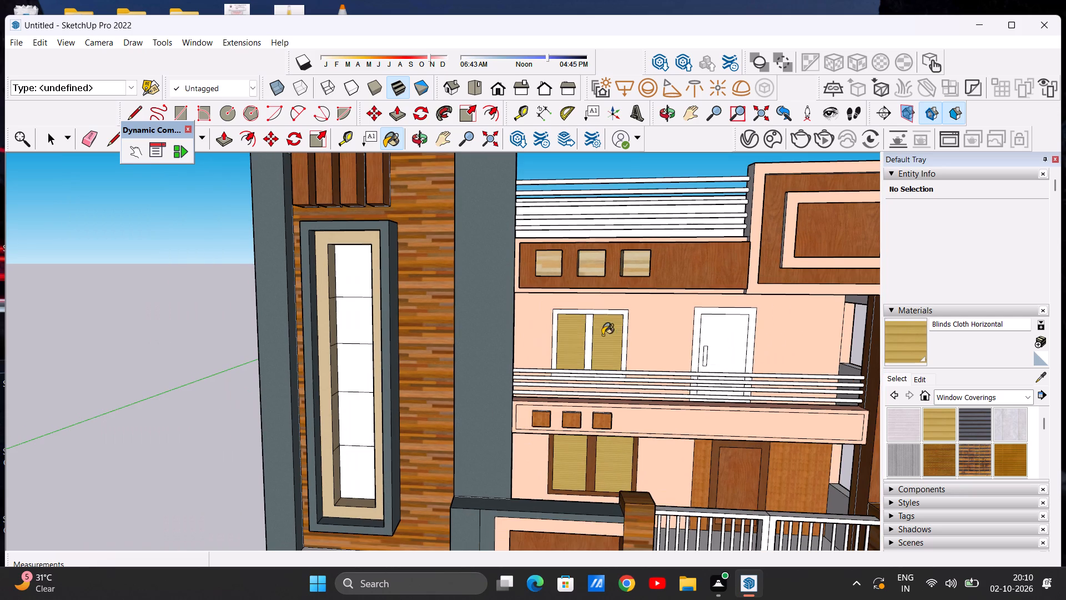
{"action": "scroll", "coordinate": [555, 340], "scroll_direction": "down", "scroll_amount": 3}
{"action": "scroll", "coordinate": [600, 340], "scroll_direction": "up", "scroll_amount": 3}
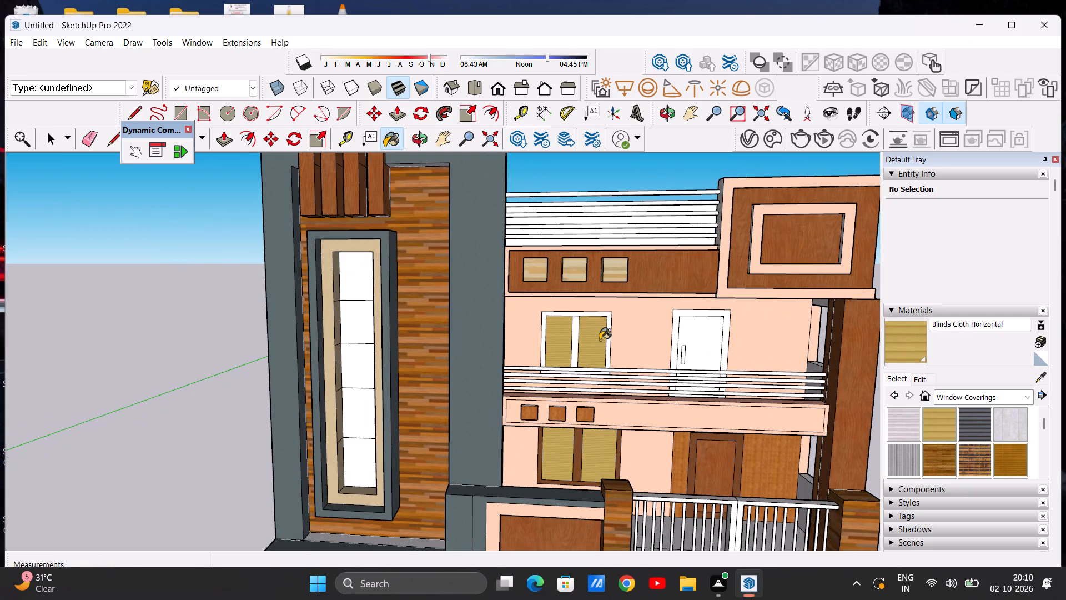
{"action": "scroll", "coordinate": [577, 363], "scroll_direction": "up", "scroll_amount": 4}
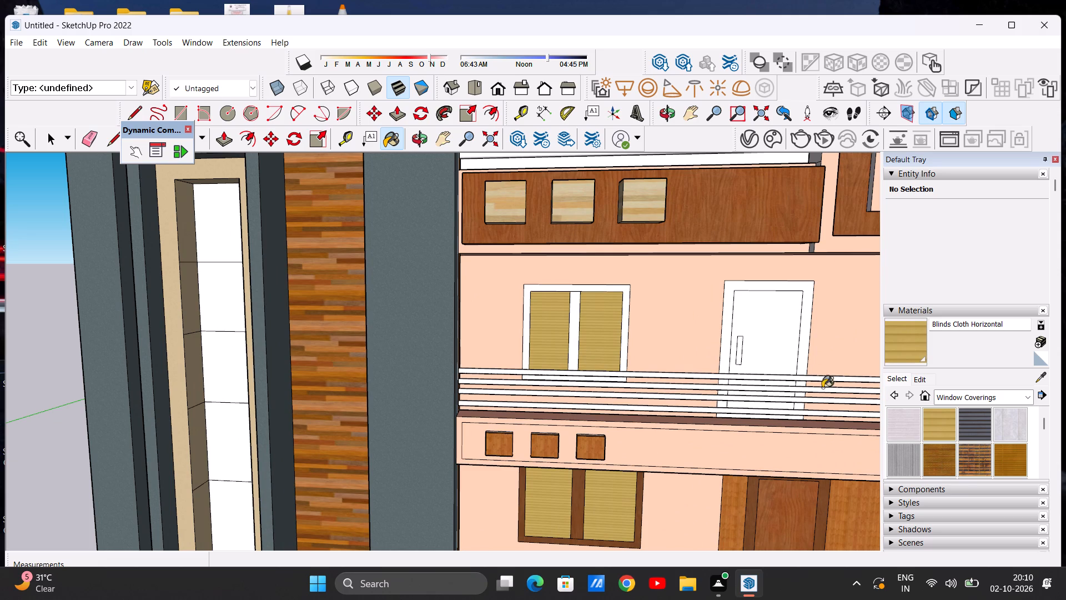
{"action": "left_click", "coordinate": [1029, 393]}
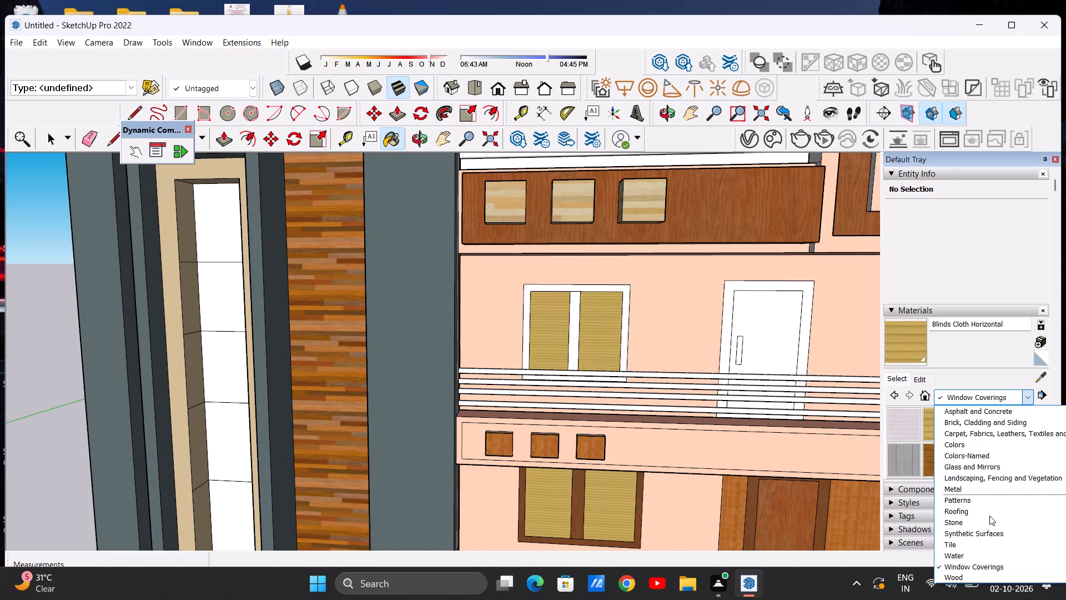
{"action": "left_click", "coordinate": [947, 574]}
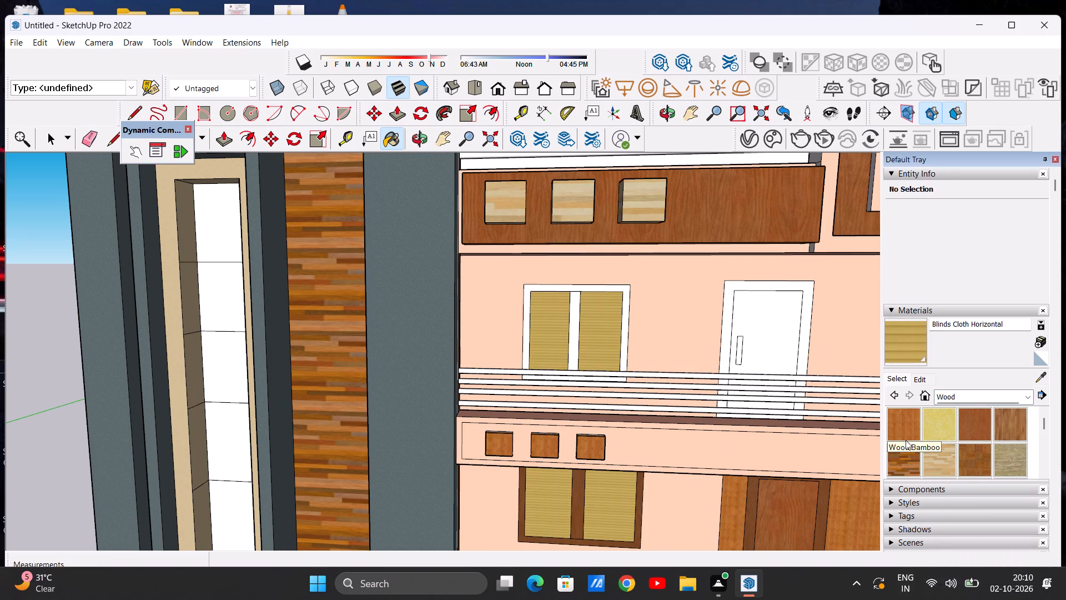
{"action": "left_click", "coordinate": [976, 461]}
{"action": "scroll", "coordinate": [620, 304], "scroll_direction": "up", "scroll_amount": 7}
{"action": "left_click", "coordinate": [630, 276]}
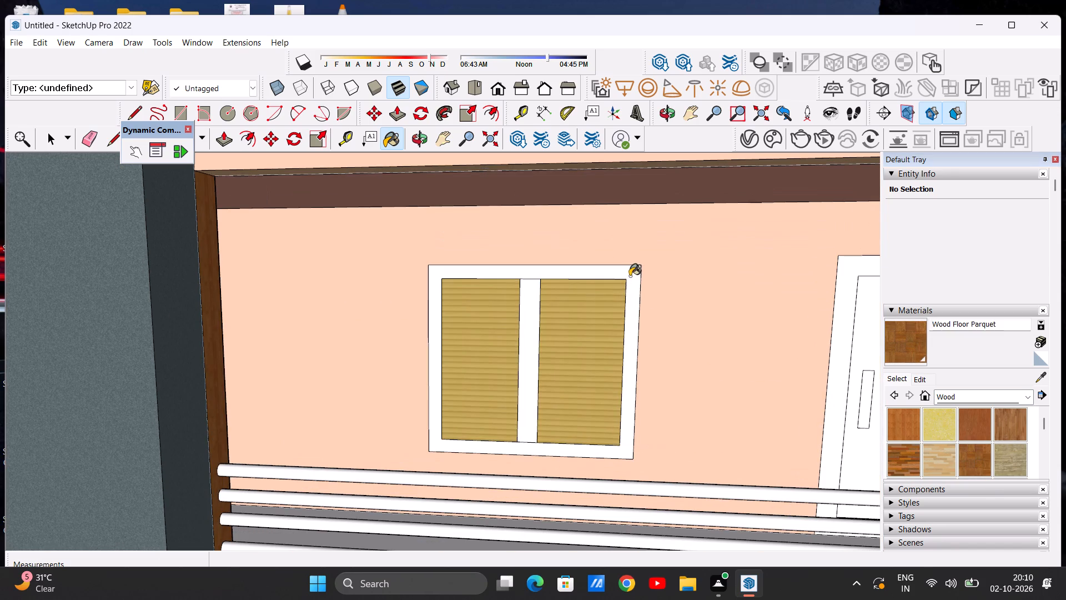
{"action": "left_click", "coordinate": [529, 322]}
Paint the frame of the upper-floor balcony door with Wood Veneer 01.
{"action": "scroll", "coordinate": [531, 315], "scroll_direction": "down", "scroll_amount": 8}
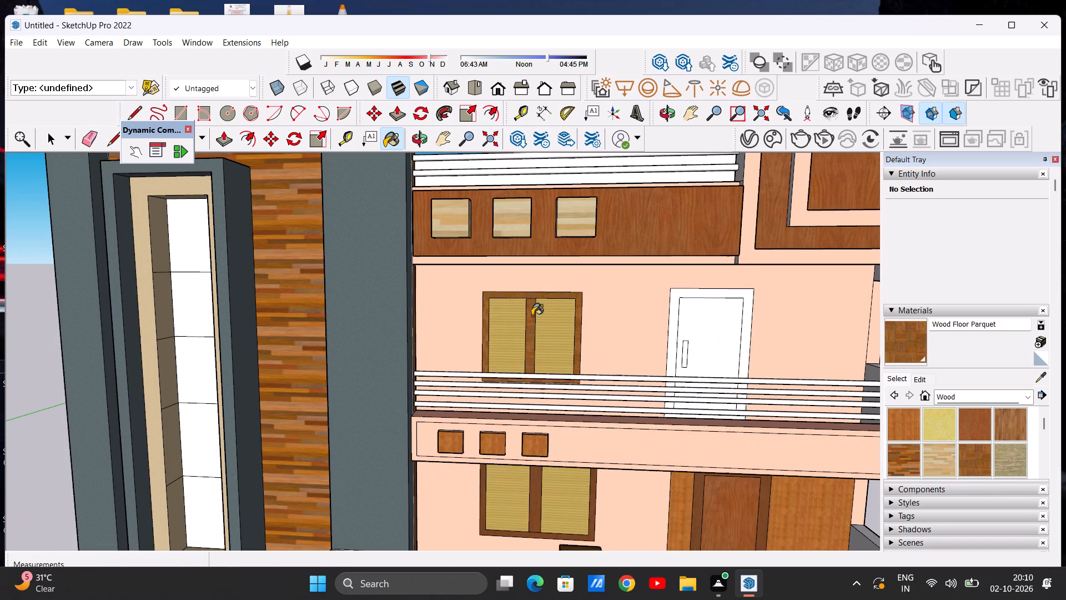
{"action": "scroll", "coordinate": [529, 323], "scroll_direction": "down", "scroll_amount": 9}
{"action": "scroll", "coordinate": [584, 336], "scroll_direction": "up", "scroll_amount": 4}
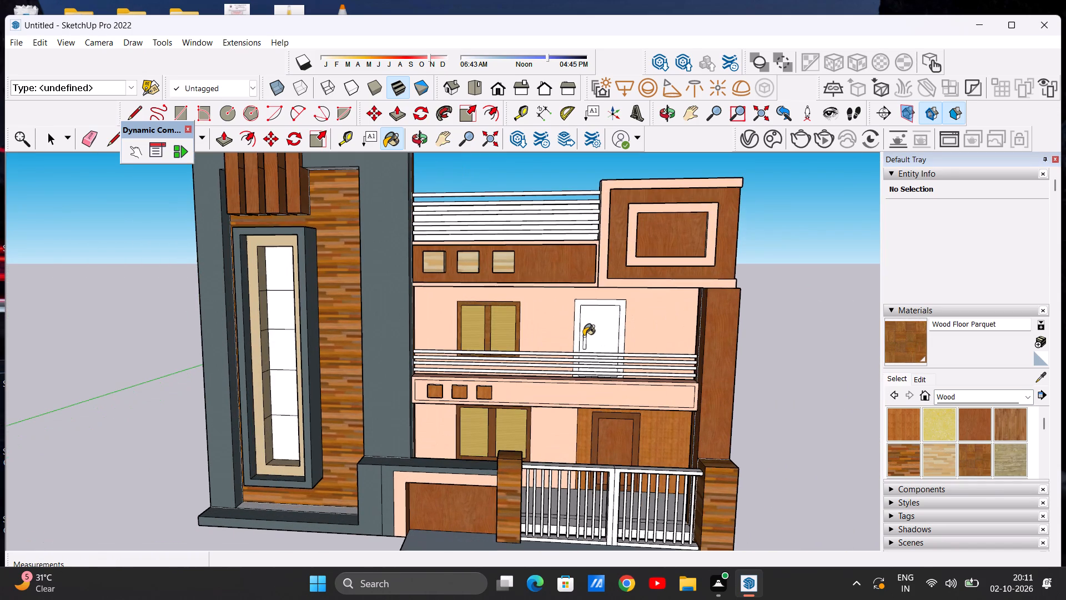
{"action": "scroll", "coordinate": [584, 336], "scroll_direction": "down", "scroll_amount": 1}
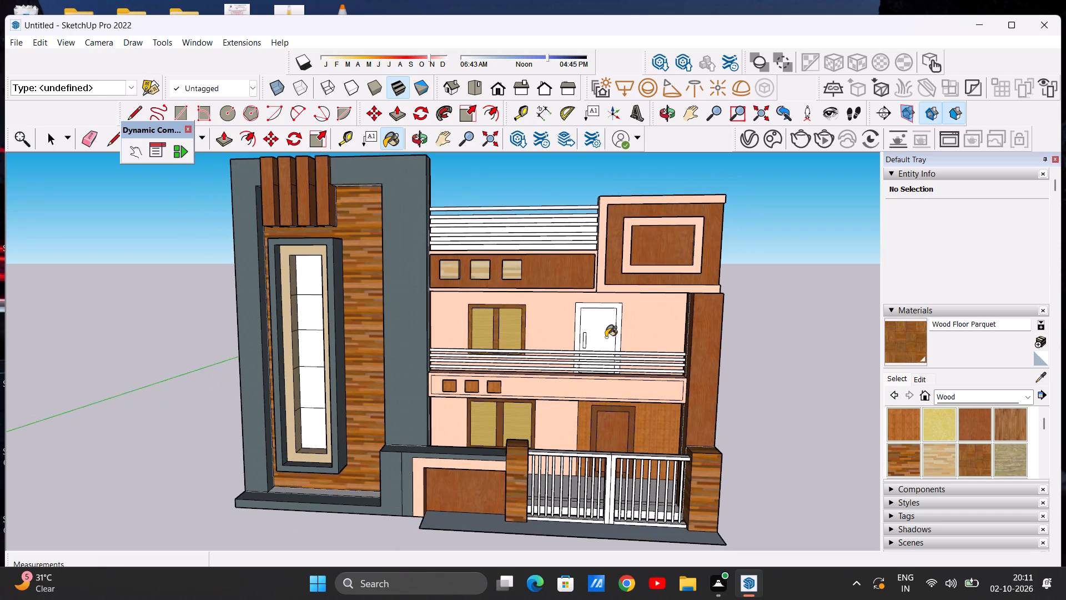
{"action": "scroll", "coordinate": [627, 337], "scroll_direction": "up", "scroll_amount": 3}
{"action": "scroll", "coordinate": [598, 313], "scroll_direction": "down", "scroll_amount": 1}
{"action": "scroll", "coordinate": [598, 313], "scroll_direction": "up", "scroll_amount": 1}
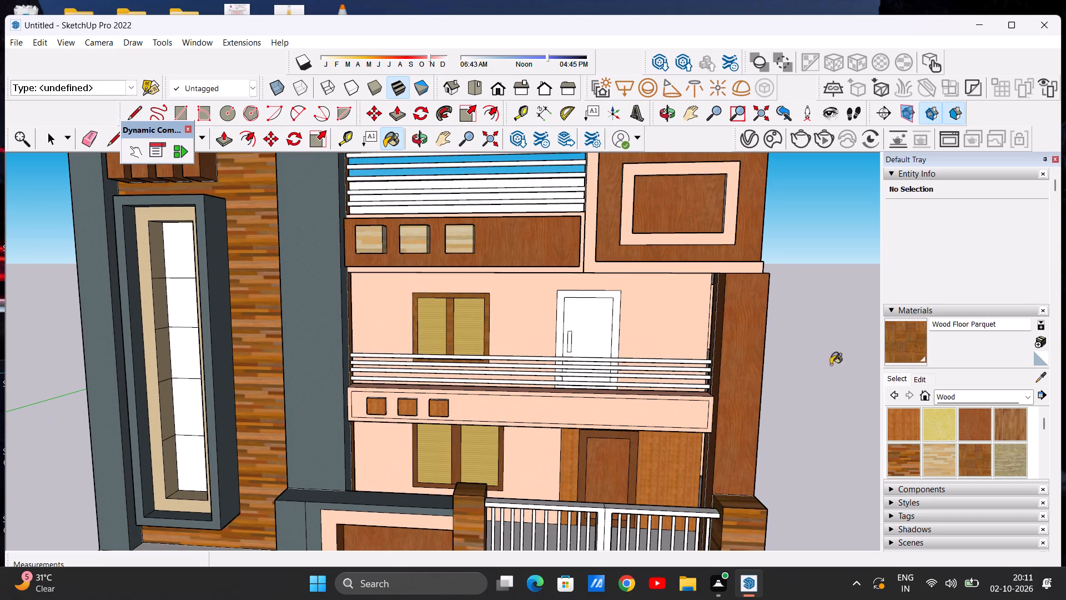
{"action": "scroll", "coordinate": [940, 447], "scroll_direction": "down", "scroll_amount": 1}
{"action": "left_click", "coordinate": [969, 432]}
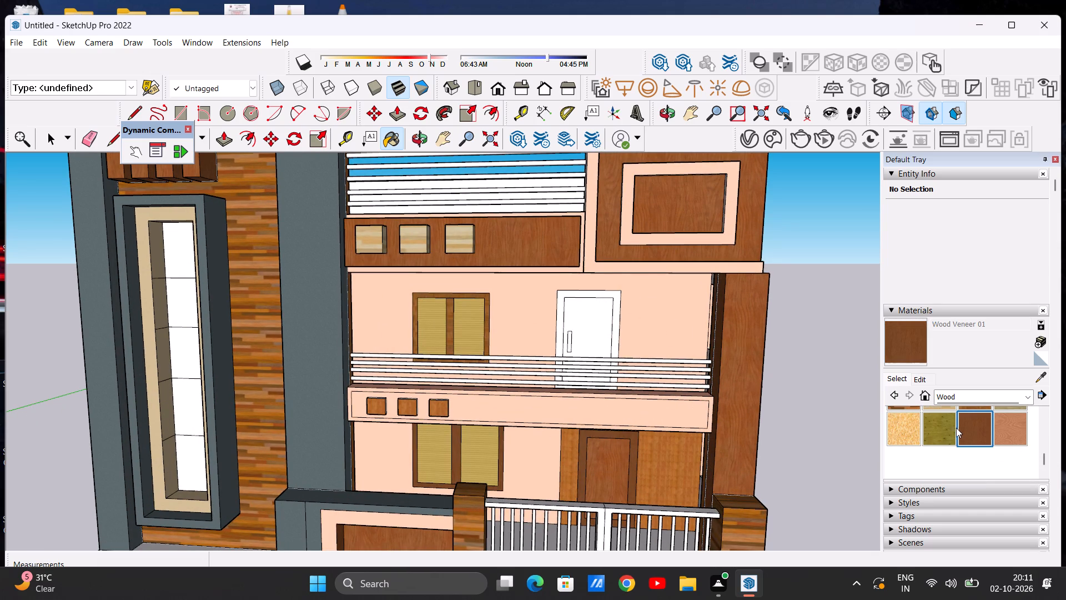
{"action": "scroll", "coordinate": [607, 299], "scroll_direction": "up", "scroll_amount": 10}
{"action": "left_click", "coordinate": [623, 298]}
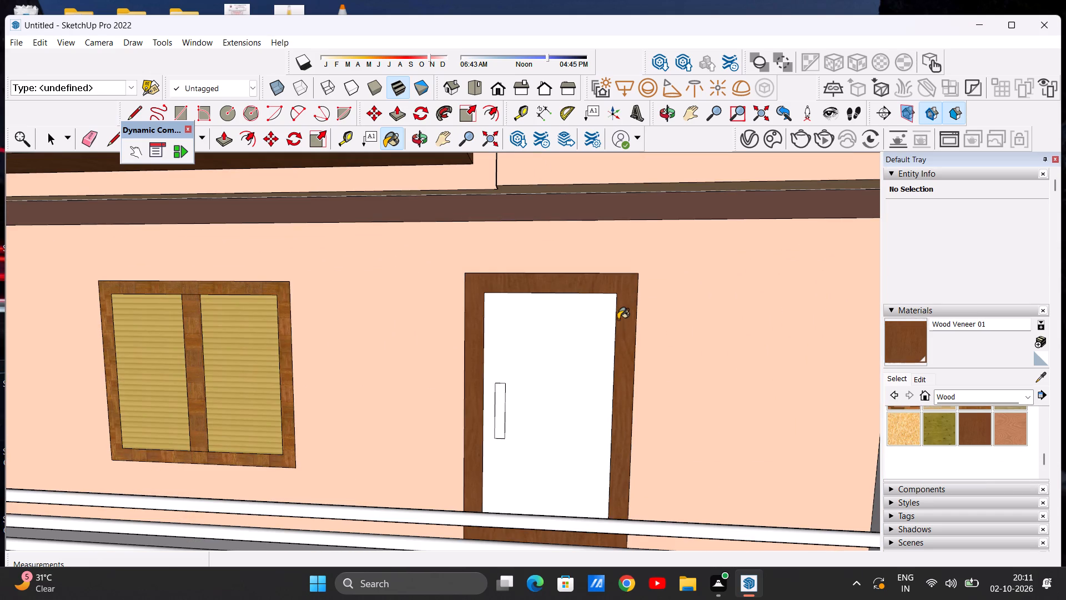
Paint the upper-floor balcony door's panel with Wood Bamboo.
{"action": "scroll", "coordinate": [618, 321], "scroll_direction": "down", "scroll_amount": 10}
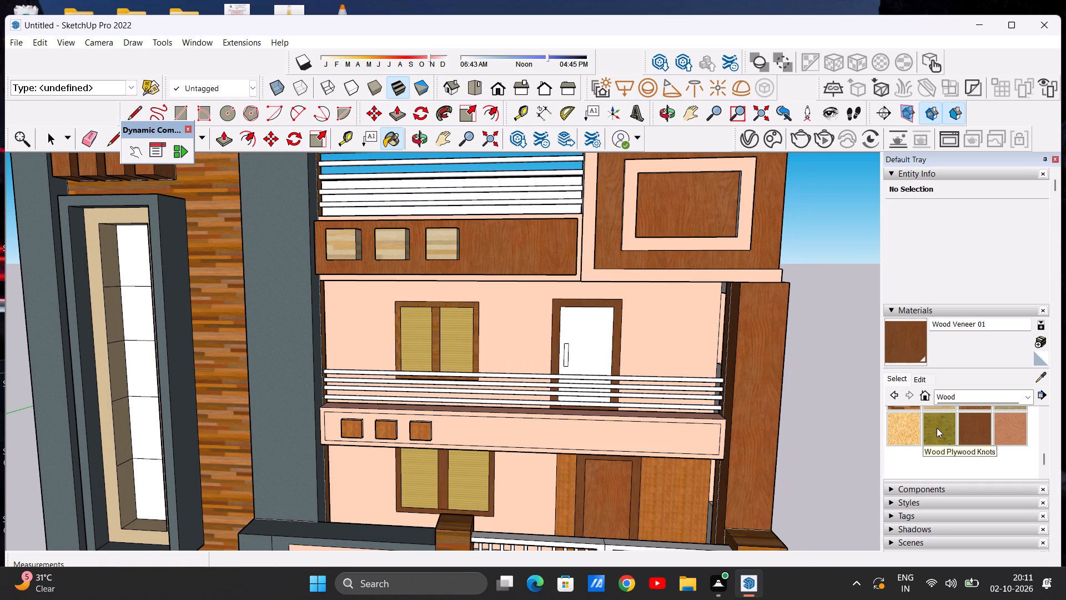
{"action": "scroll", "coordinate": [937, 428], "scroll_direction": "up", "scroll_amount": 1}
{"action": "left_click", "coordinate": [908, 423]}
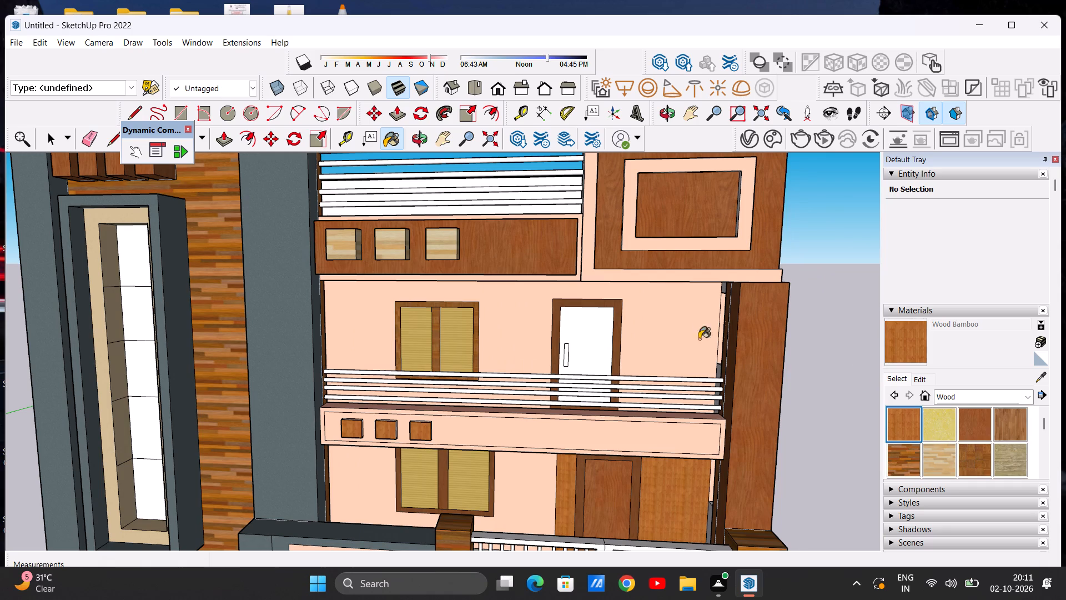
{"action": "scroll", "coordinate": [571, 344], "scroll_direction": "up", "scroll_amount": 6}
{"action": "left_click", "coordinate": [612, 328]}
Paint the handle of the upper-floor balcony door with Wood Floor Light.
{"action": "scroll", "coordinate": [612, 328], "scroll_direction": "down", "scroll_amount": 8}
{"action": "scroll", "coordinate": [593, 349], "scroll_direction": "up", "scroll_amount": 9}
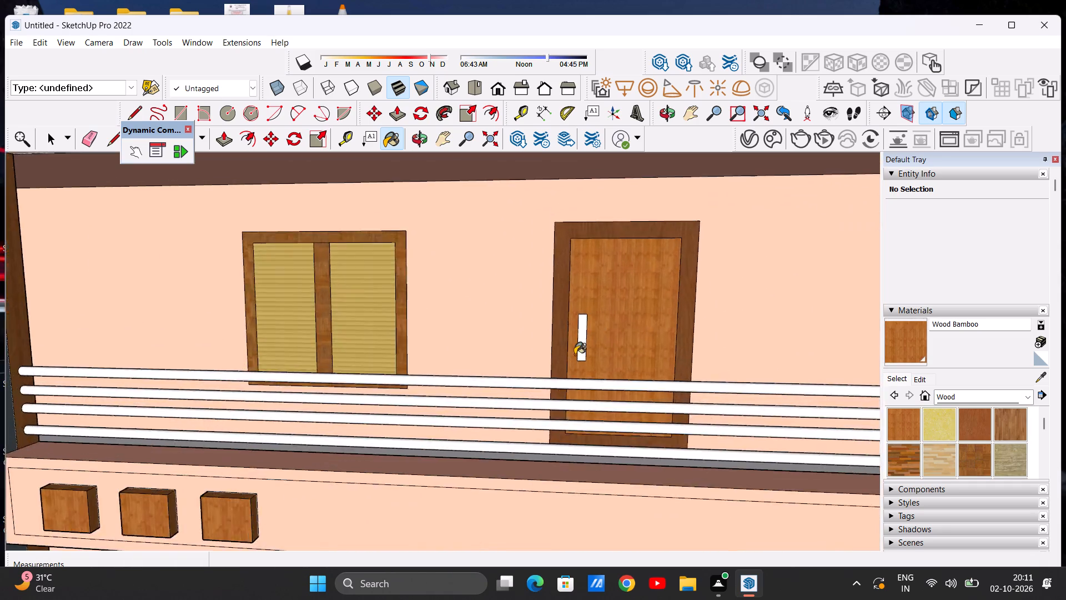
{"action": "scroll", "coordinate": [575, 354], "scroll_direction": "up", "scroll_amount": 6}
{"action": "scroll", "coordinate": [569, 337], "scroll_direction": "down", "scroll_amount": 7}
{"action": "scroll", "coordinate": [576, 337], "scroll_direction": "up", "scroll_amount": 7}
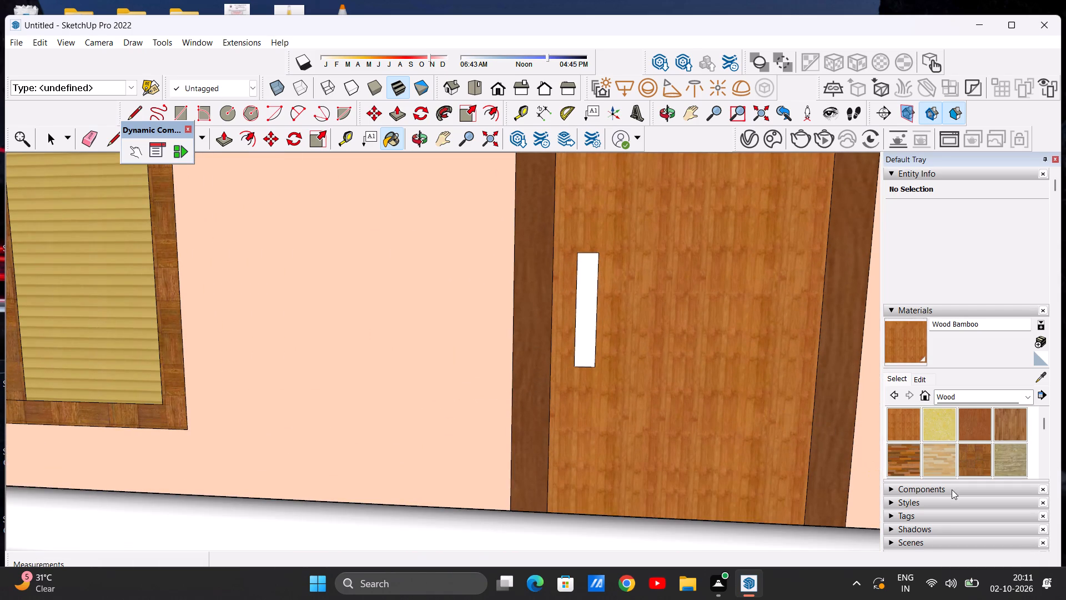
{"action": "left_click", "coordinate": [938, 459]}
{"action": "scroll", "coordinate": [592, 342], "scroll_direction": "up", "scroll_amount": 5}
{"action": "left_click", "coordinate": [581, 337]}
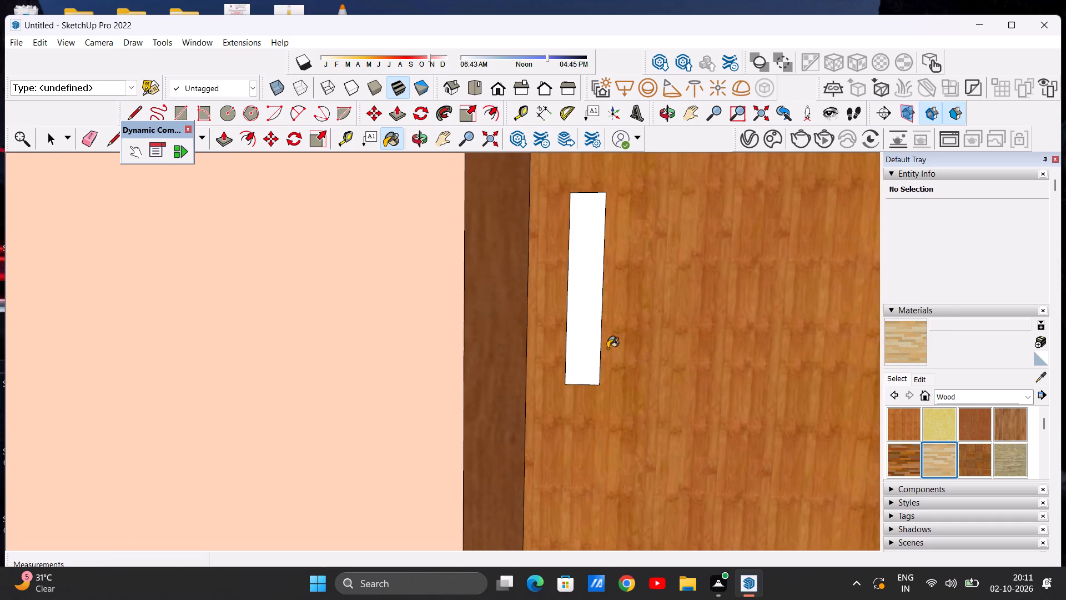
Examine the whole facade and the front gate area for parts that still have no material.
{"action": "scroll", "coordinate": [613, 349], "scroll_direction": "down", "scroll_amount": 20}
{"action": "scroll", "coordinate": [613, 349], "scroll_direction": "down", "scroll_amount": 13}
{"action": "middle_click_drag", "start_coordinate": [610, 393], "coordinate": [579, 316]}
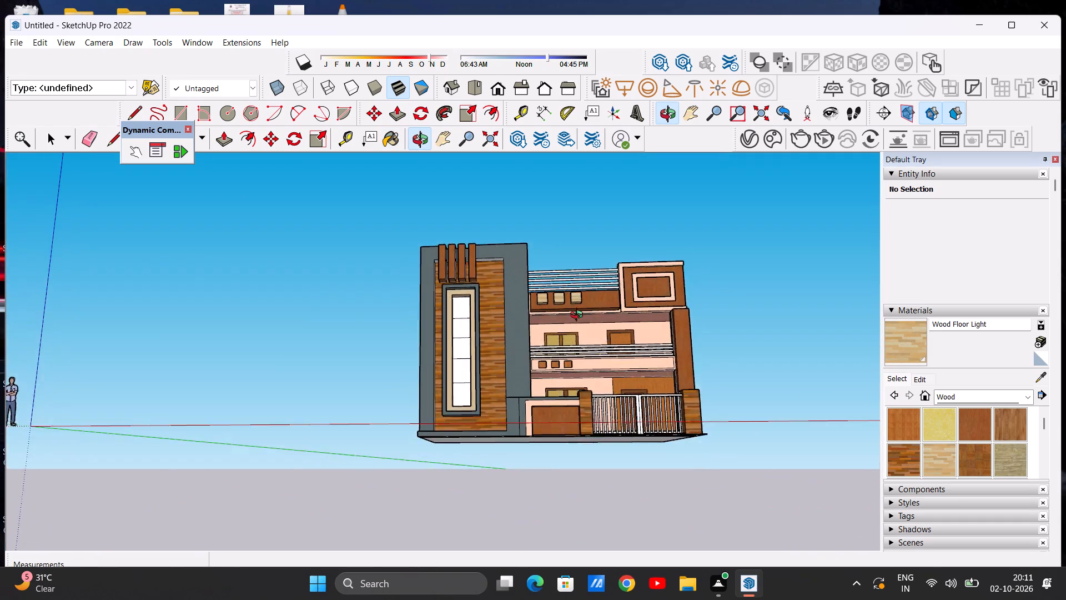
{"action": "middle_click_drag", "start_coordinate": [579, 316], "coordinate": [617, 388]}
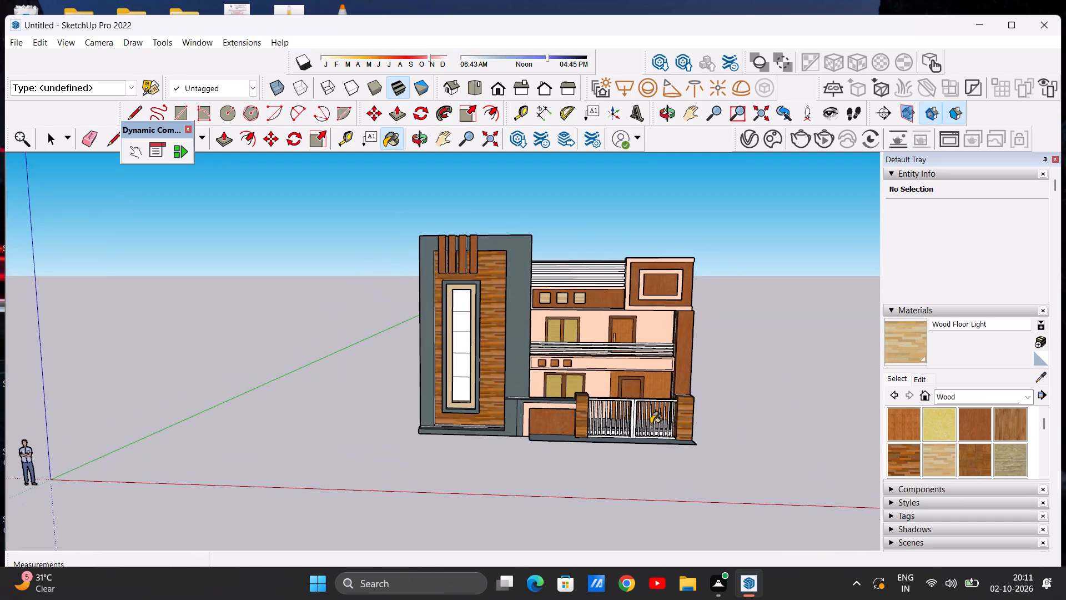
{"action": "scroll", "coordinate": [647, 424], "scroll_direction": "up", "scroll_amount": 13}
{"action": "key", "text": "space"}
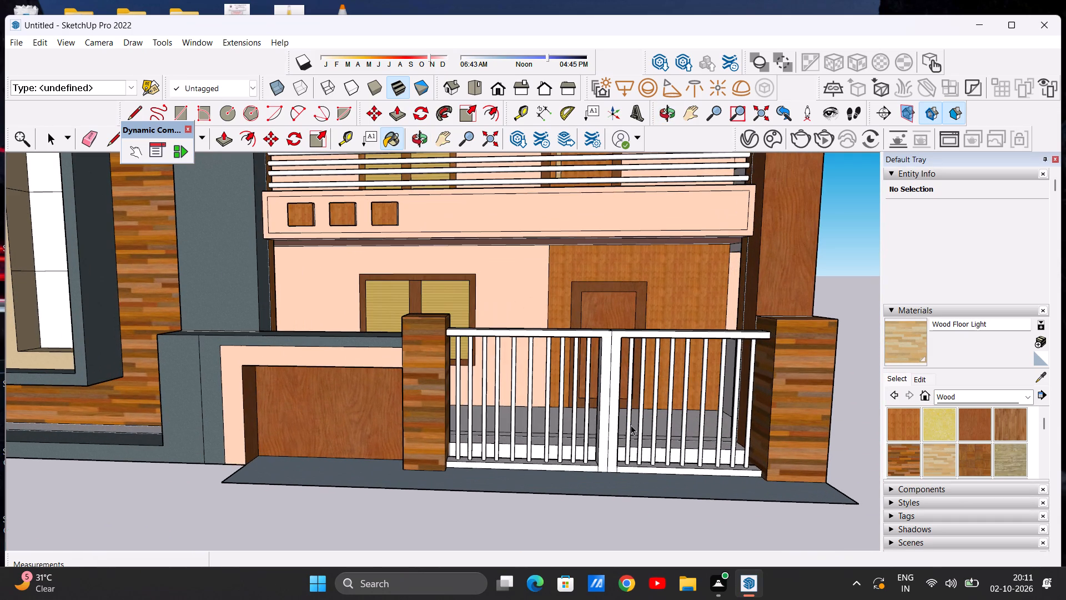
{"action": "scroll", "coordinate": [549, 423], "scroll_direction": "down", "scroll_amount": 6}
{"action": "middle_click_drag", "start_coordinate": [562, 413], "coordinate": [571, 455]}
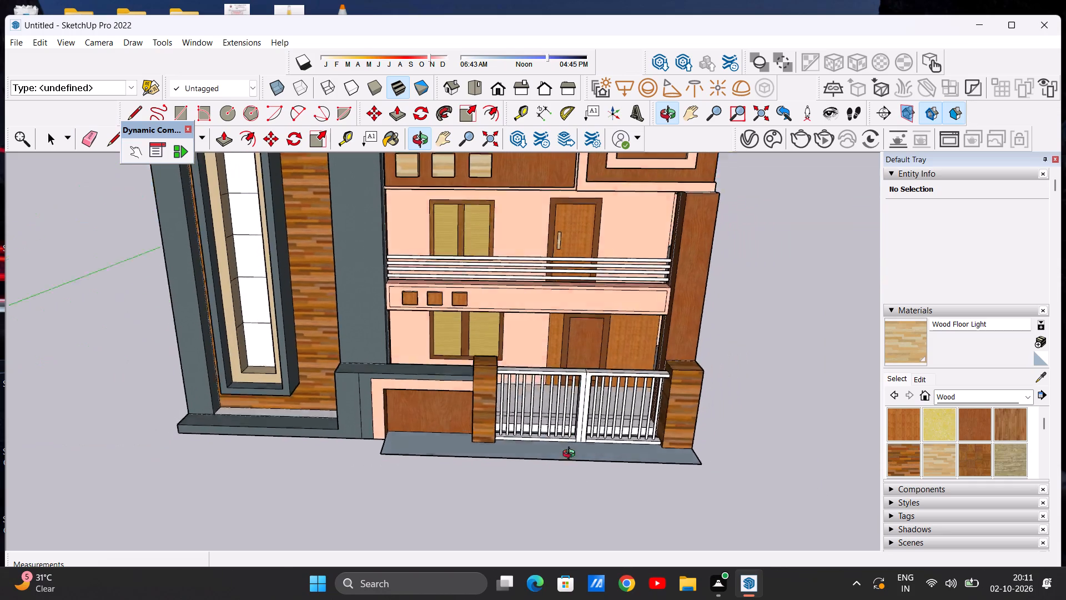
{"action": "middle_click_drag", "start_coordinate": [571, 455], "coordinate": [567, 393]}
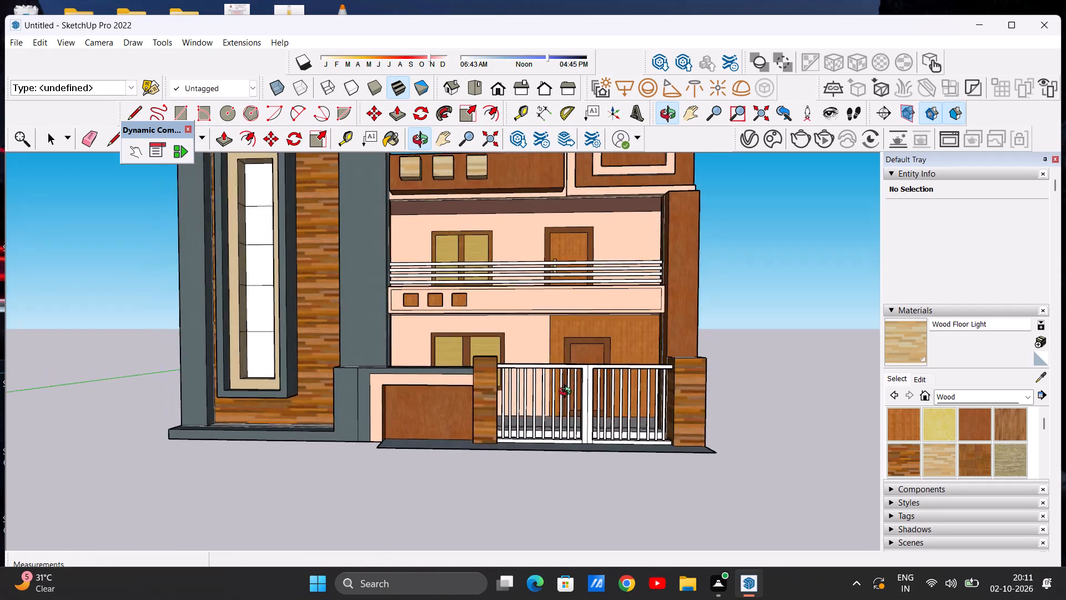
{"action": "middle_click_drag", "start_coordinate": [567, 393], "coordinate": [586, 408]}
{"action": "scroll", "coordinate": [585, 420], "scroll_direction": "down", "scroll_amount": 11}
{"action": "scroll", "coordinate": [581, 419], "scroll_direction": "up", "scroll_amount": 13}
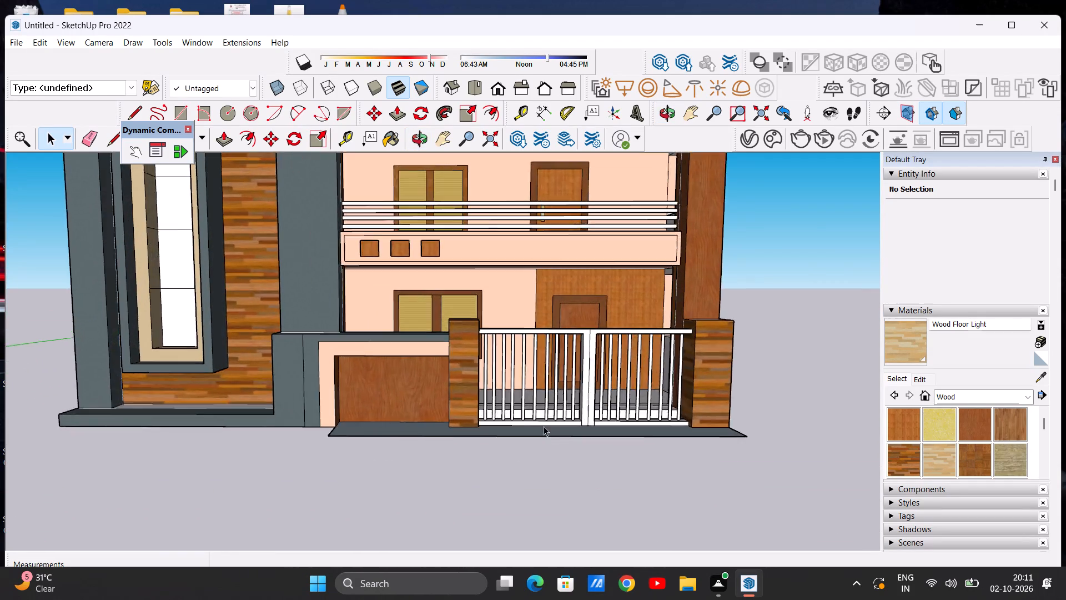
{"action": "scroll", "coordinate": [544, 426], "scroll_direction": "up", "scroll_amount": 7}
{"action": "scroll", "coordinate": [500, 389], "scroll_direction": "up", "scroll_amount": 4}
{"action": "scroll", "coordinate": [484, 402], "scroll_direction": "down", "scroll_amount": 9}
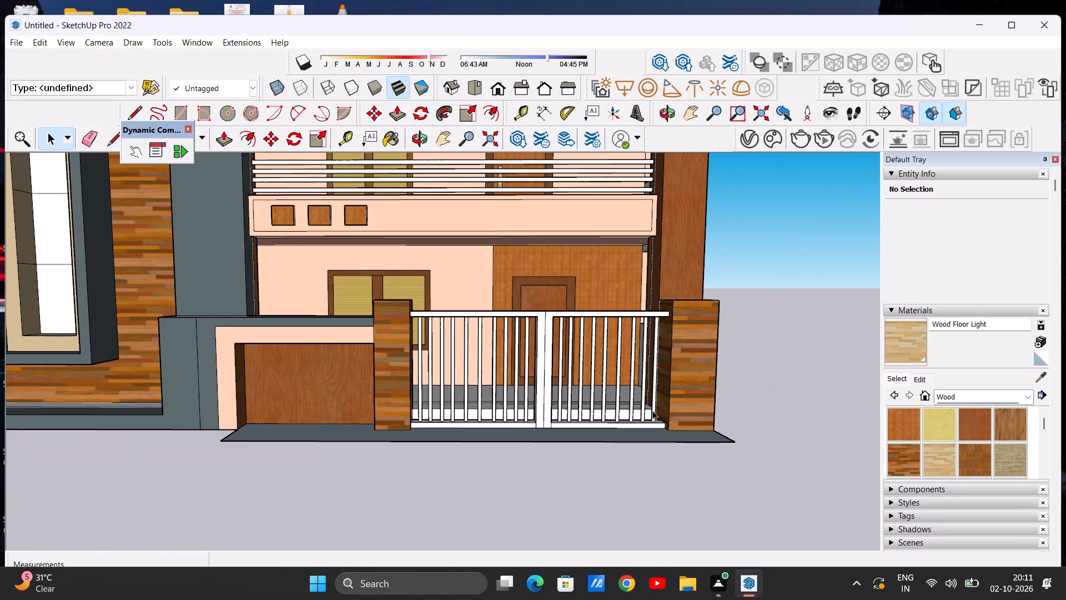
Paint the front faces of both gate leaves' frames, including the bottom rails, with Formica Laminate Dark from the Synthetic Surfaces materials.
{"action": "left_click", "coordinate": [1024, 395]}
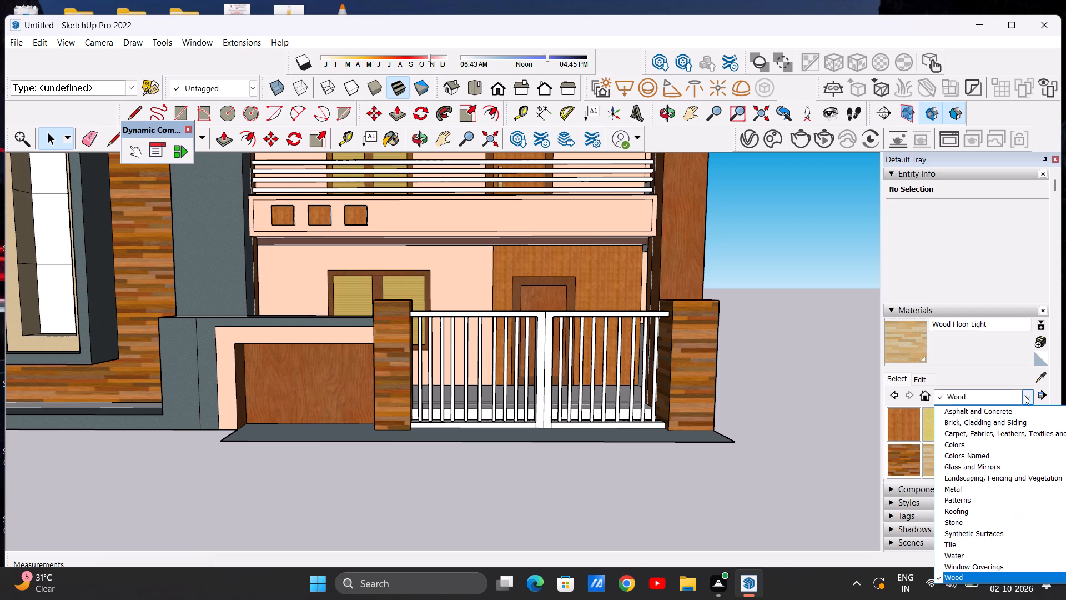
{"action": "left_click", "coordinate": [982, 529]}
{"action": "left_click", "coordinate": [1012, 423]}
{"action": "scroll", "coordinate": [567, 391], "scroll_direction": "down", "scroll_amount": 4}
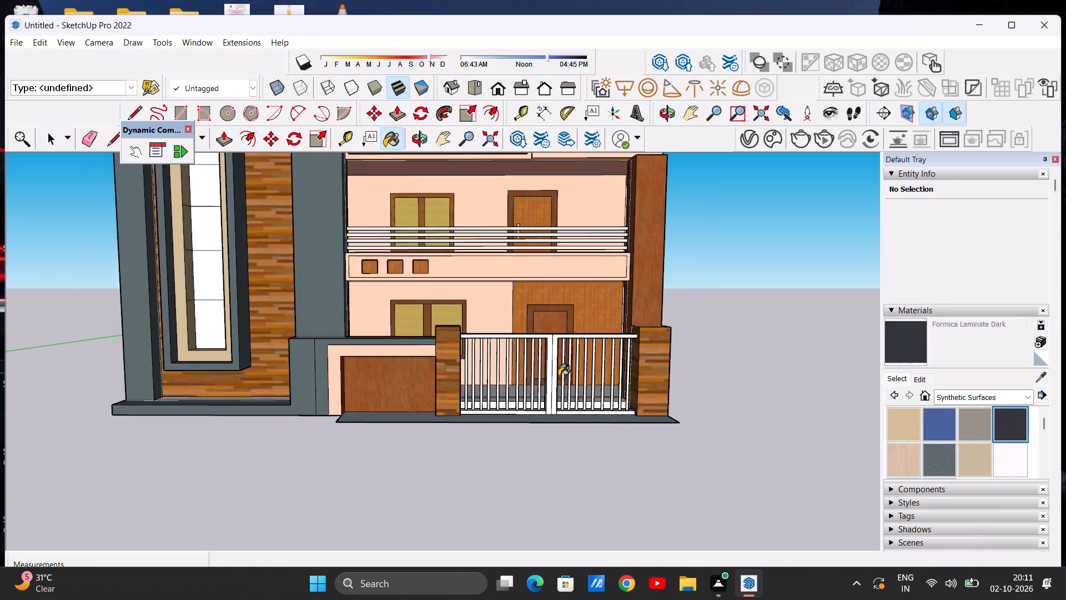
{"action": "scroll", "coordinate": [487, 375], "scroll_direction": "up", "scroll_amount": 7}
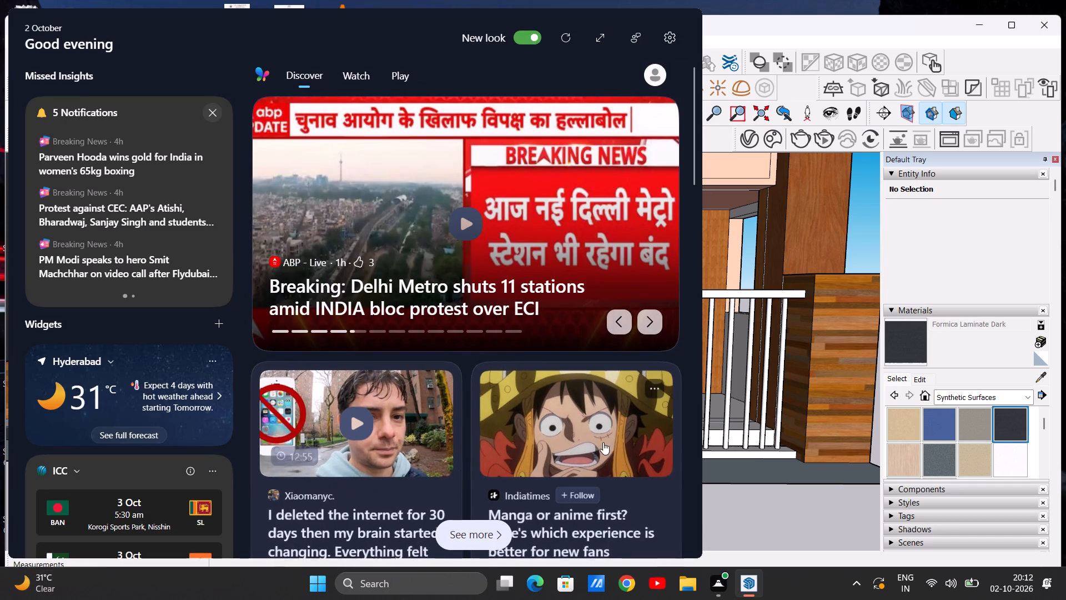
{"action": "scroll", "coordinate": [519, 427], "scroll_direction": "down", "scroll_amount": 6}
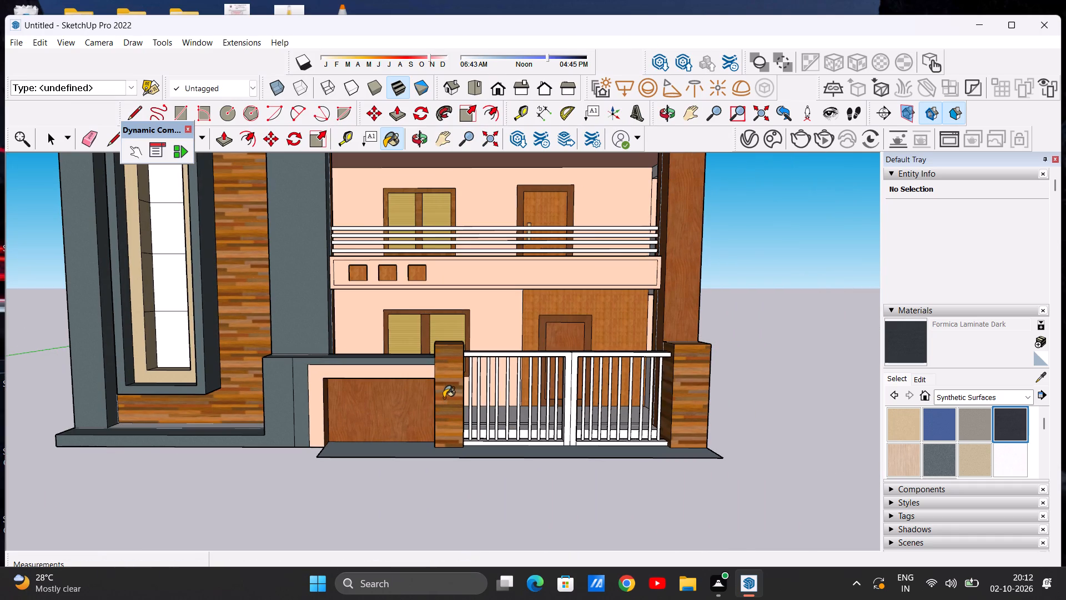
{"action": "scroll", "coordinate": [454, 356], "scroll_direction": "down", "scroll_amount": 5}
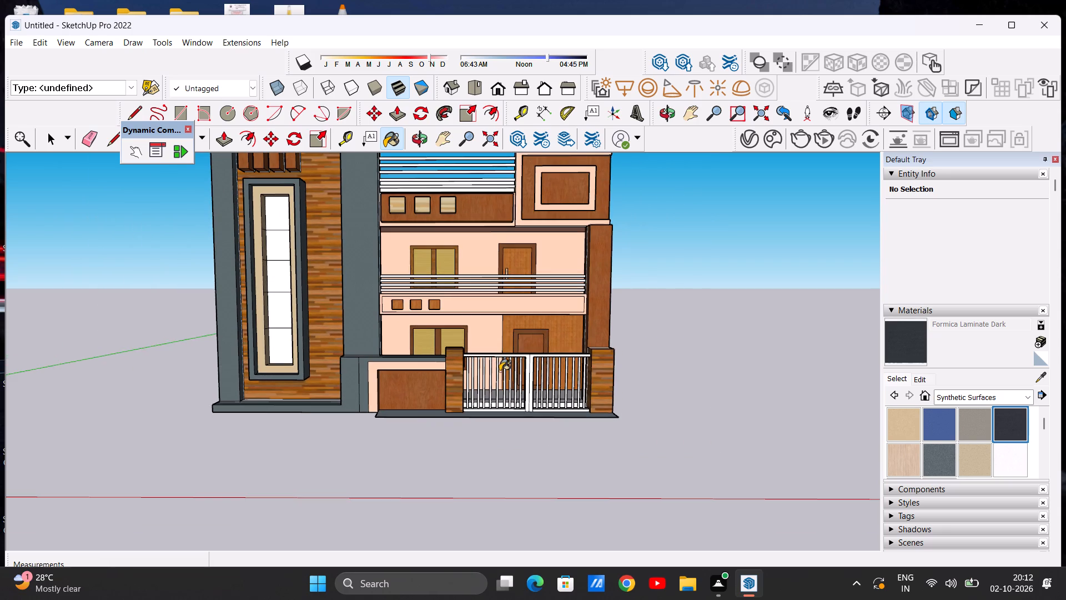
{"action": "middle_click_drag", "start_coordinate": [500, 371], "coordinate": [496, 341]}
{"action": "scroll", "coordinate": [496, 341], "scroll_direction": "up", "scroll_amount": 13}
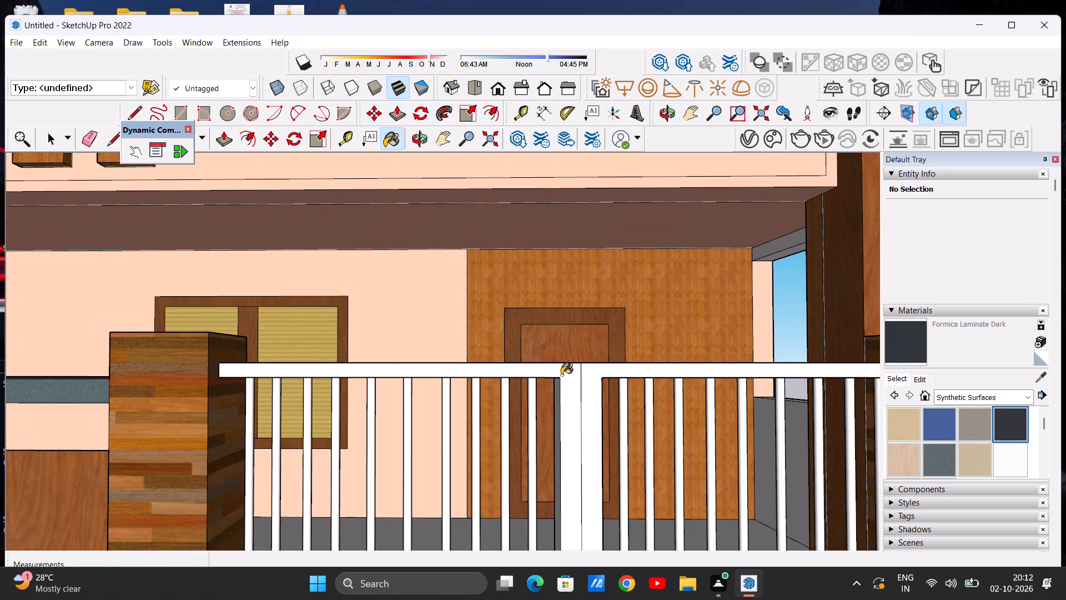
{"action": "scroll", "coordinate": [562, 385], "scroll_direction": "down", "scroll_amount": 3}
{"action": "scroll", "coordinate": [585, 386], "scroll_direction": "up", "scroll_amount": 4}
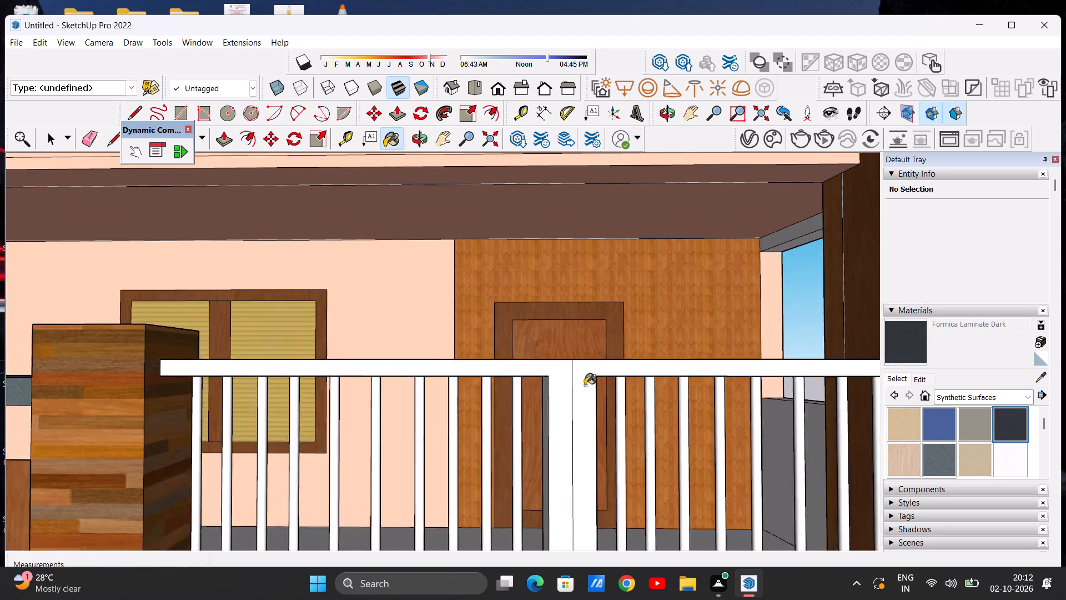
{"action": "scroll", "coordinate": [585, 386], "scroll_direction": "up", "scroll_amount": 1}
{"action": "left_click", "coordinate": [558, 400]}
{"action": "left_click", "coordinate": [580, 399]}
{"action": "scroll", "coordinate": [541, 401], "scroll_direction": "down", "scroll_amount": 10}
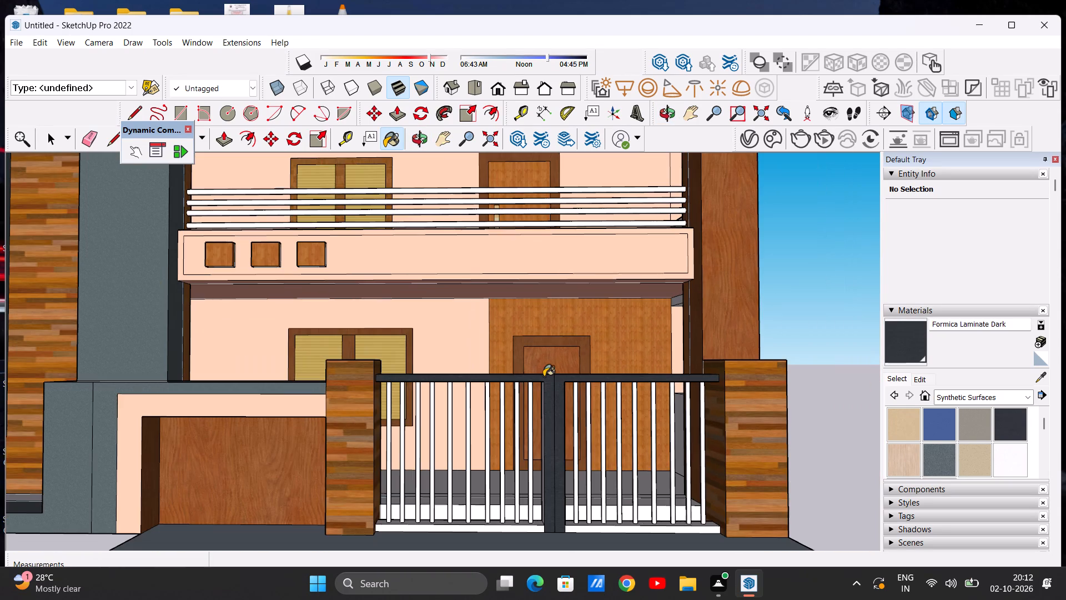
{"action": "scroll", "coordinate": [544, 377], "scroll_direction": "down", "scroll_amount": 1}
{"action": "scroll", "coordinate": [547, 521], "scroll_direction": "up", "scroll_amount": 10}
{"action": "left_click", "coordinate": [525, 511]}
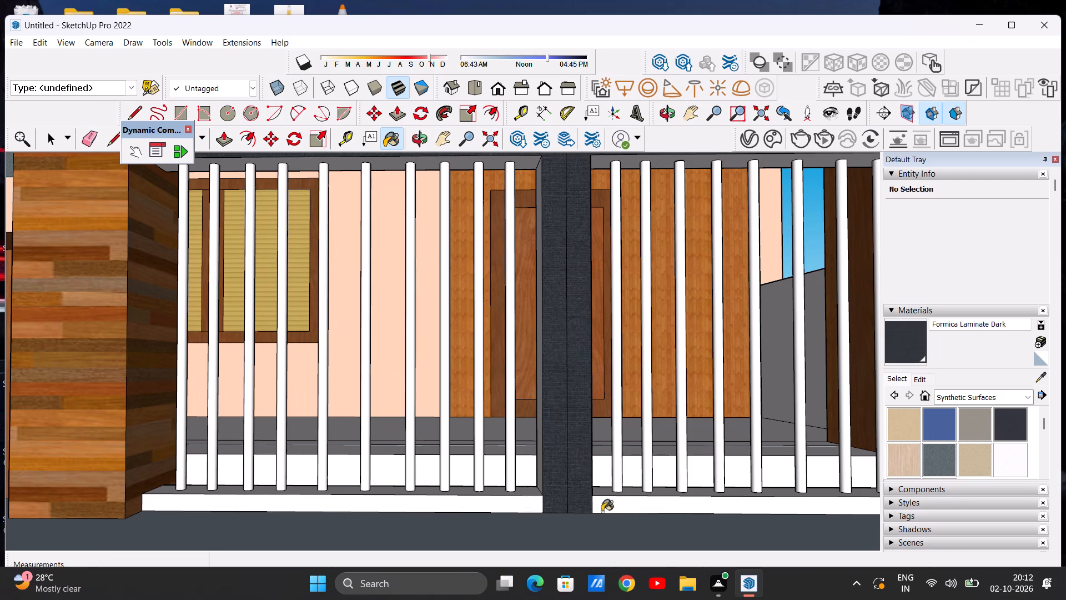
{"action": "left_click", "coordinate": [608, 510]}
Paint the inner side faces of the gate's two centre posts with Formica Laminate Dark.
{"action": "scroll", "coordinate": [582, 514], "scroll_direction": "down", "scroll_amount": 5}
{"action": "scroll", "coordinate": [479, 485], "scroll_direction": "up", "scroll_amount": 1}
{"action": "middle_click_drag", "start_coordinate": [479, 488], "coordinate": [620, 508]}
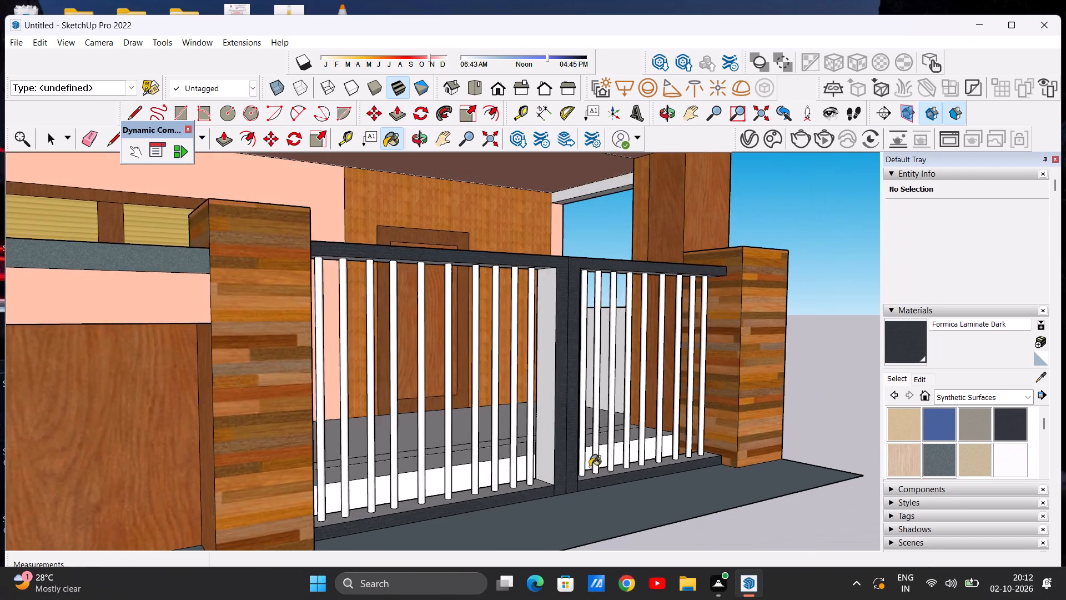
{"action": "scroll", "coordinate": [566, 454], "scroll_direction": "up", "scroll_amount": 4}
{"action": "left_click", "coordinate": [540, 447]}
{"action": "scroll", "coordinate": [454, 415], "scroll_direction": "down", "scroll_amount": 7}
{"action": "scroll", "coordinate": [507, 406], "scroll_direction": "up", "scroll_amount": 1}
{"action": "middle_click_drag", "start_coordinate": [442, 416], "coordinate": [140, 444]}
{"action": "scroll", "coordinate": [471, 434], "scroll_direction": "up", "scroll_amount": 5}
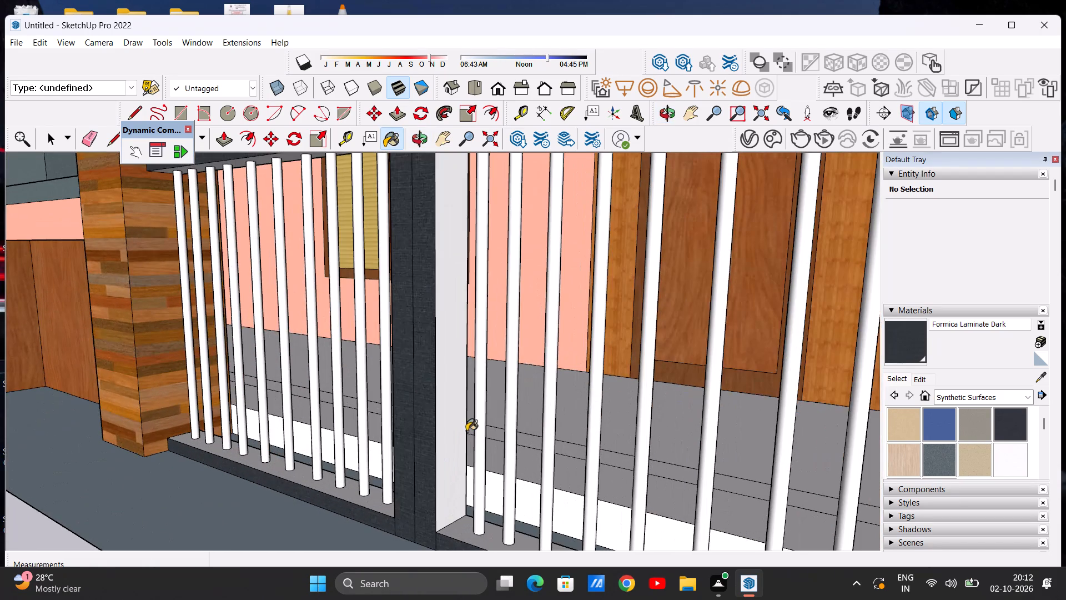
{"action": "left_click", "coordinate": [452, 433]}
{"action": "scroll", "coordinate": [499, 429], "scroll_direction": "down", "scroll_amount": 7}
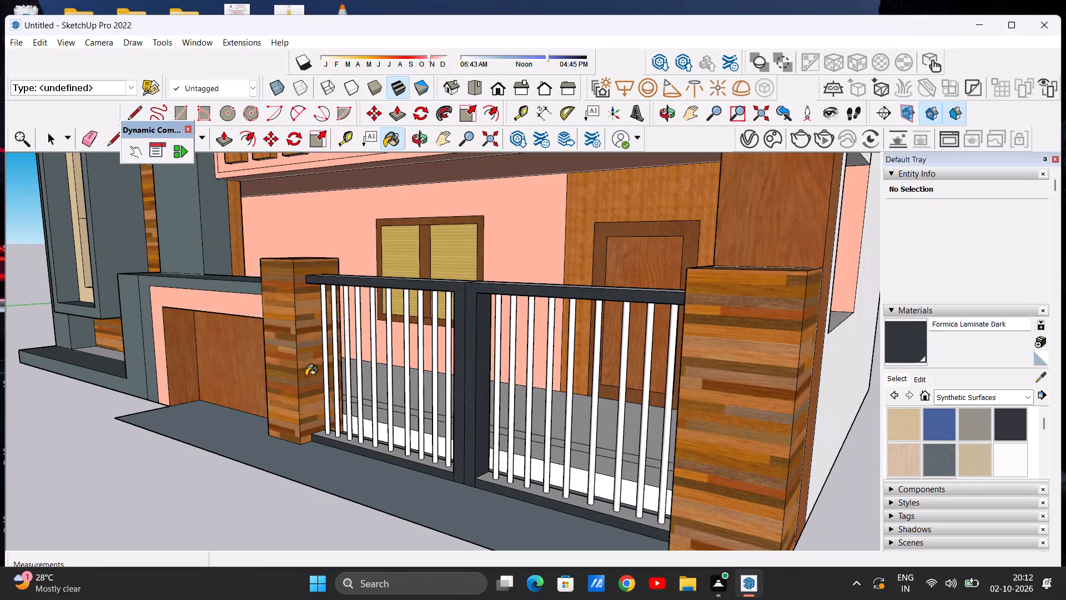
{"action": "middle_click_drag", "start_coordinate": [314, 432], "coordinate": [563, 399]}
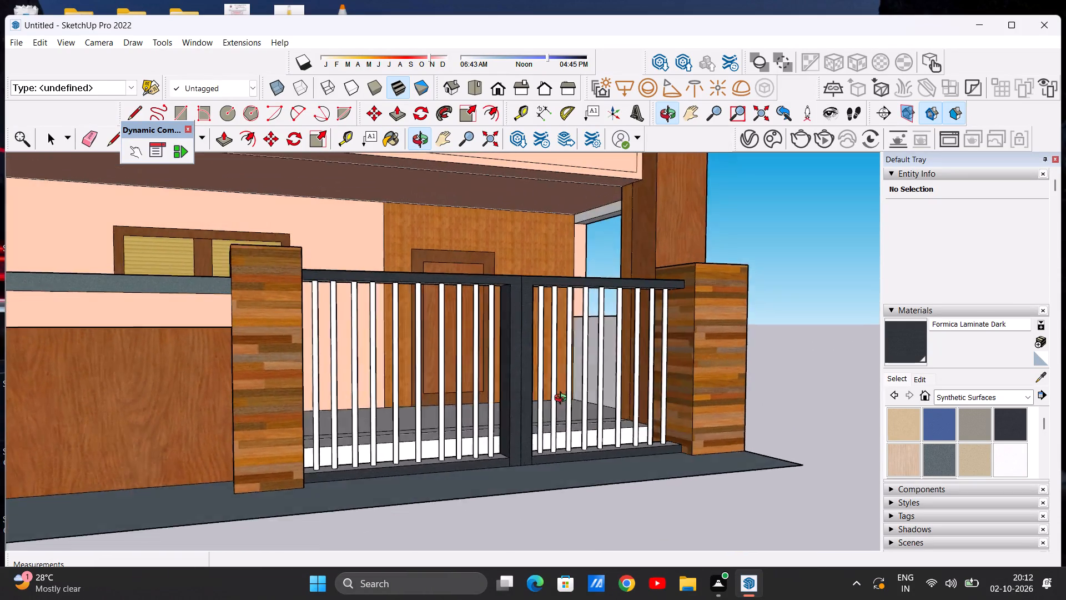
{"action": "middle_click_drag", "start_coordinate": [563, 399], "coordinate": [492, 399]}
{"action": "scroll", "coordinate": [492, 399], "scroll_direction": "down", "scroll_amount": 2}
{"action": "key", "text": "space"}
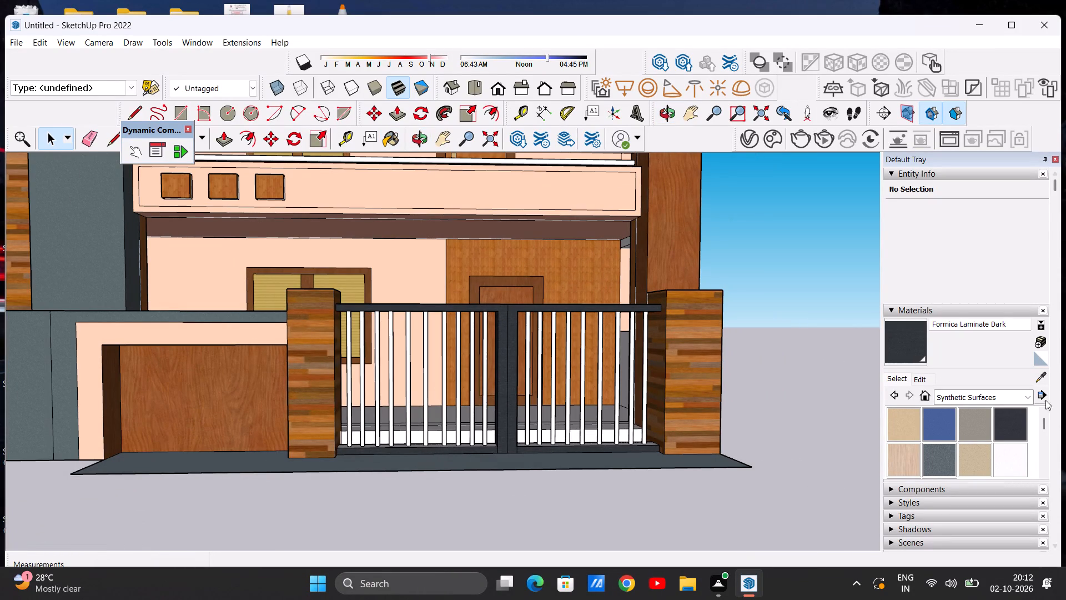
Paint the three vertical bars of the left gate leaf nearest the wood-clad pillar with Color M08 from the Colors materials.
{"action": "left_click", "coordinate": [1022, 395]}
{"action": "left_click", "coordinate": [1002, 442]}
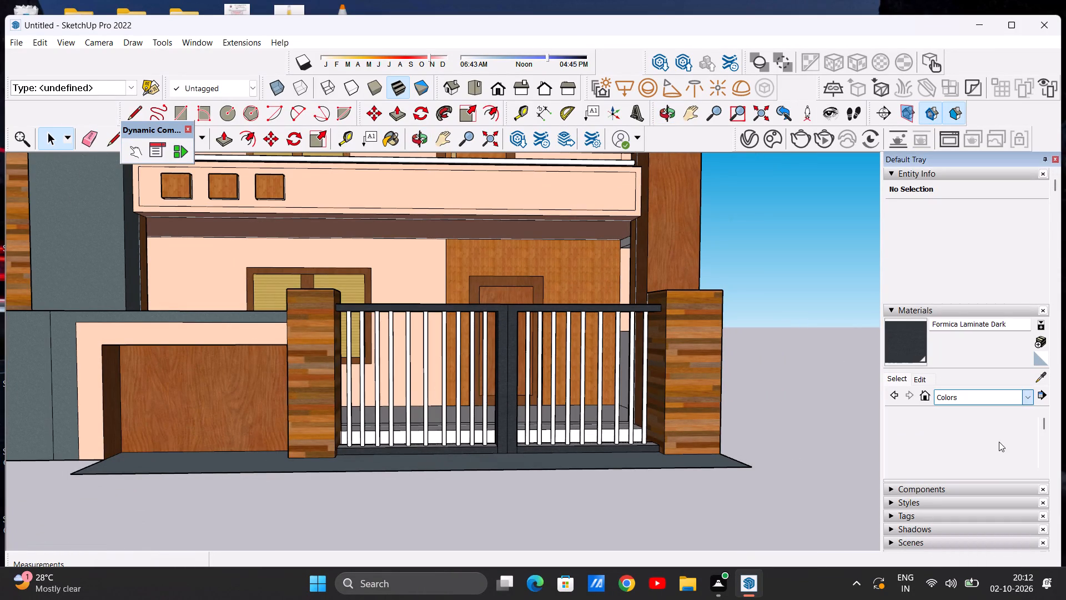
{"action": "scroll", "coordinate": [994, 441], "scroll_direction": "down", "scroll_amount": 14}
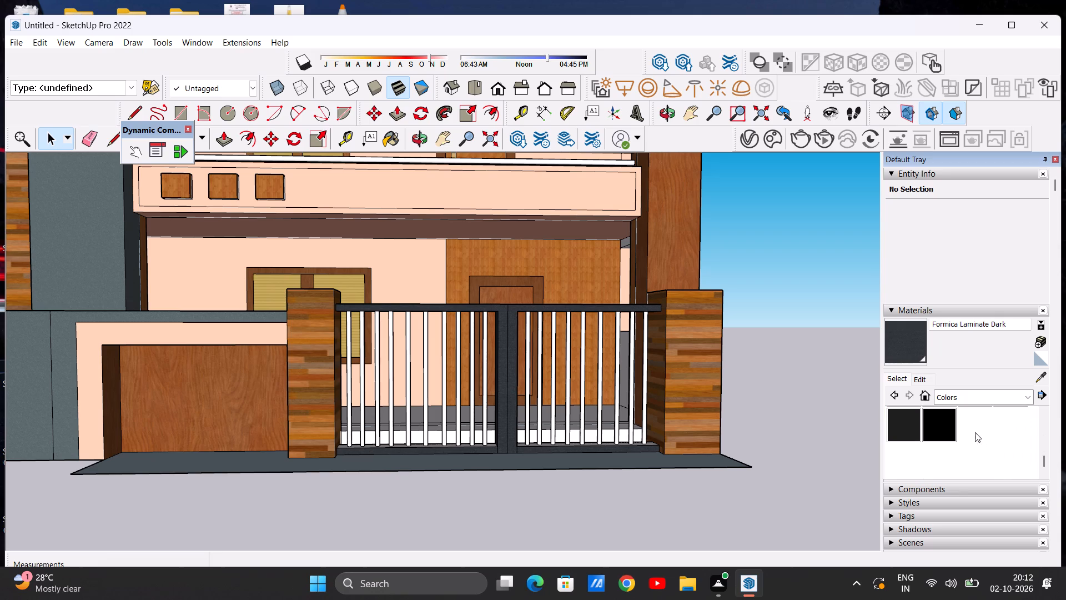
{"action": "scroll", "coordinate": [972, 432], "scroll_direction": "up", "scroll_amount": 2}
{"action": "scroll", "coordinate": [989, 437], "scroll_direction": "down", "scroll_amount": 1}
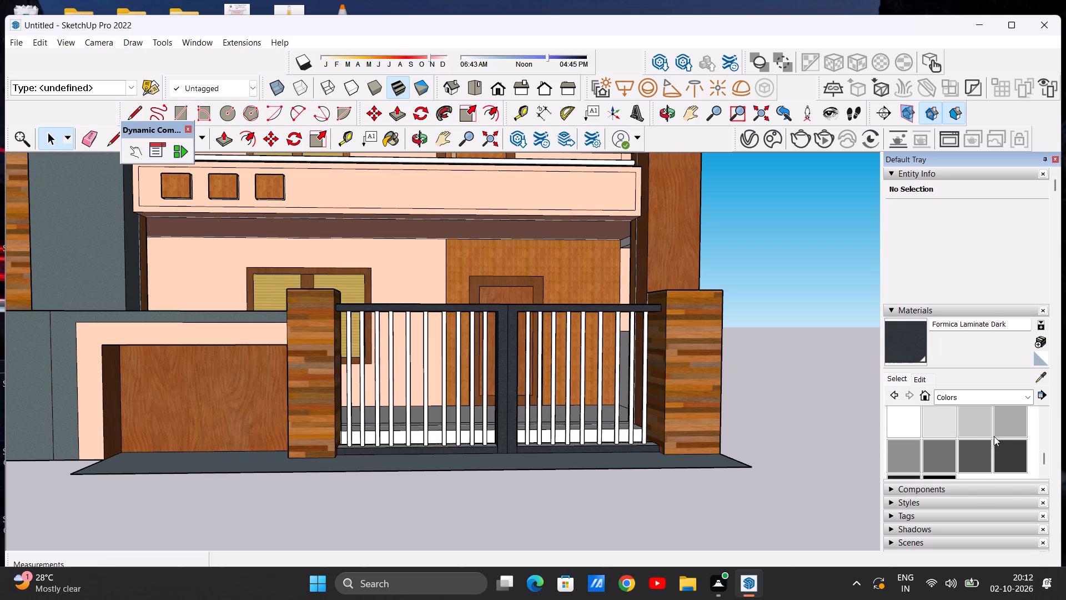
{"action": "left_click", "coordinate": [1011, 451]}
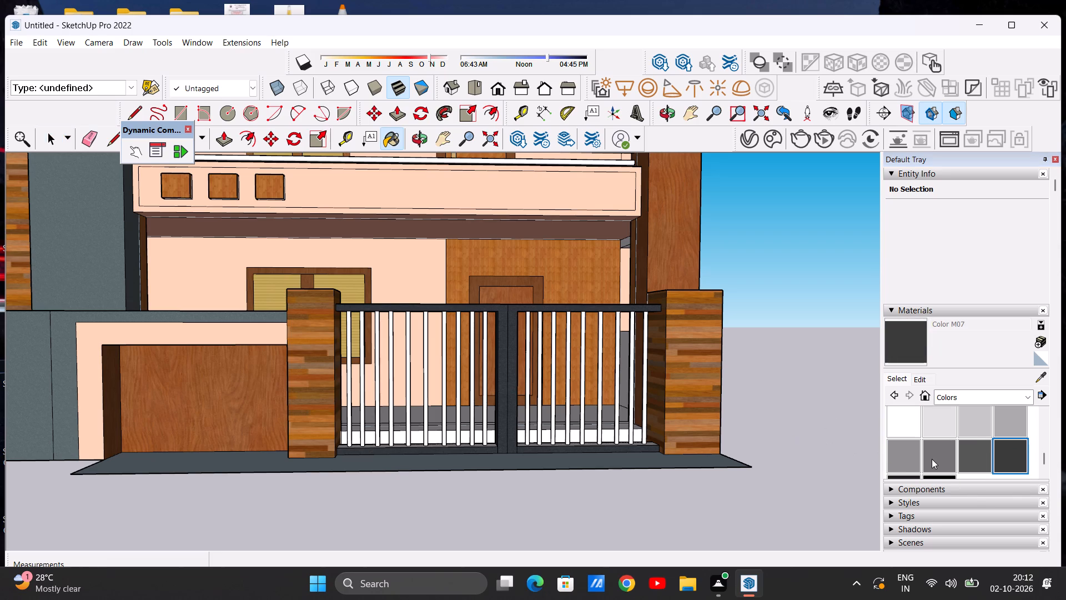
{"action": "scroll", "coordinate": [937, 456], "scroll_direction": "down", "scroll_amount": 1}
{"action": "left_click", "coordinate": [909, 425]}
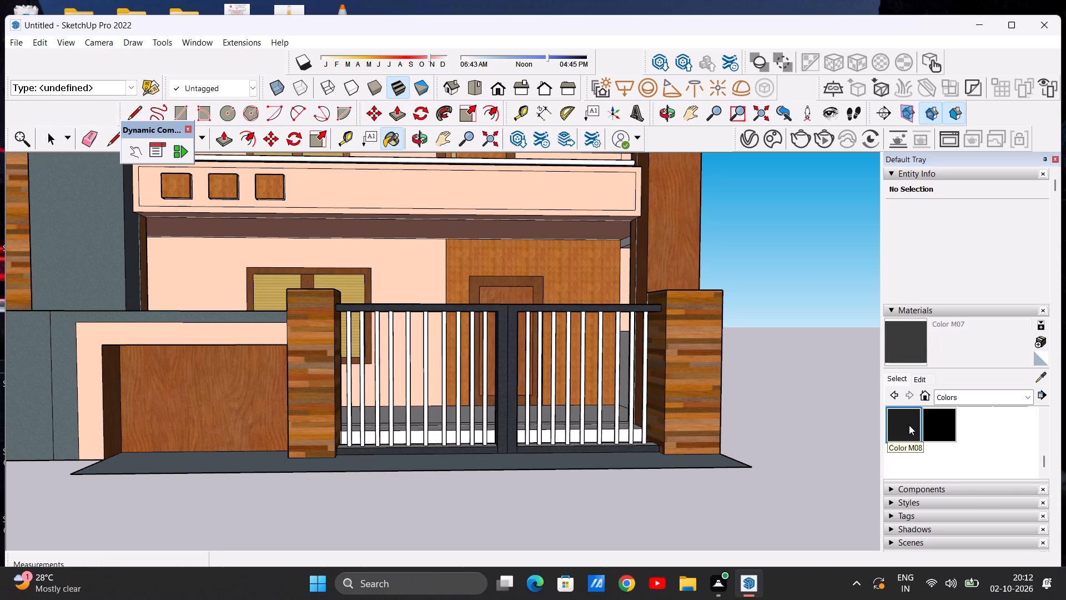
{"action": "scroll", "coordinate": [365, 401], "scroll_direction": "up", "scroll_amount": 2}
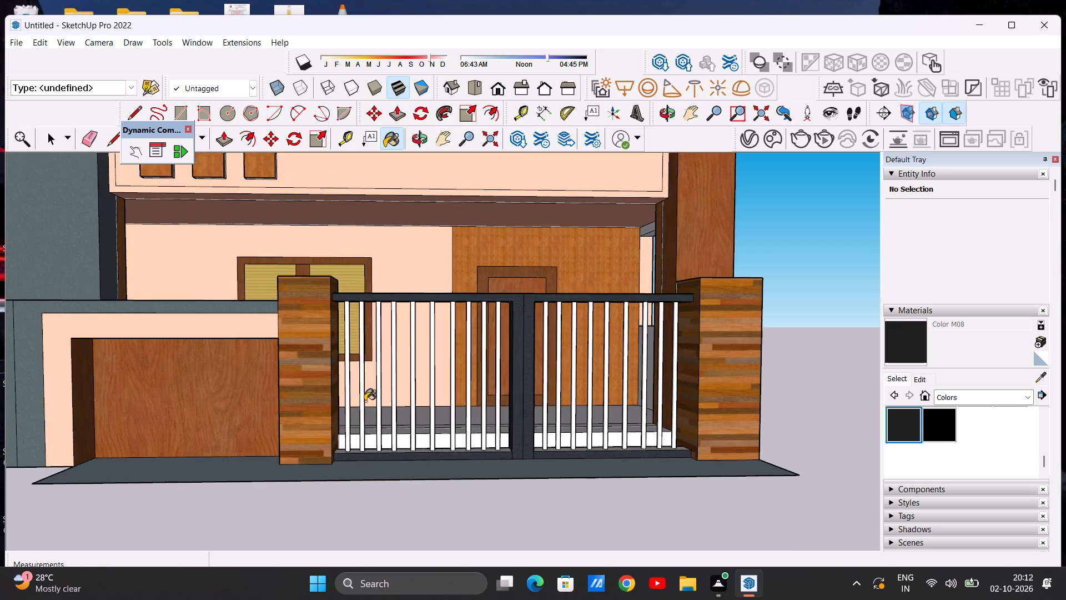
{"action": "scroll", "coordinate": [365, 401], "scroll_direction": "up", "scroll_amount": 6}
{"action": "left_click", "coordinate": [341, 372]}
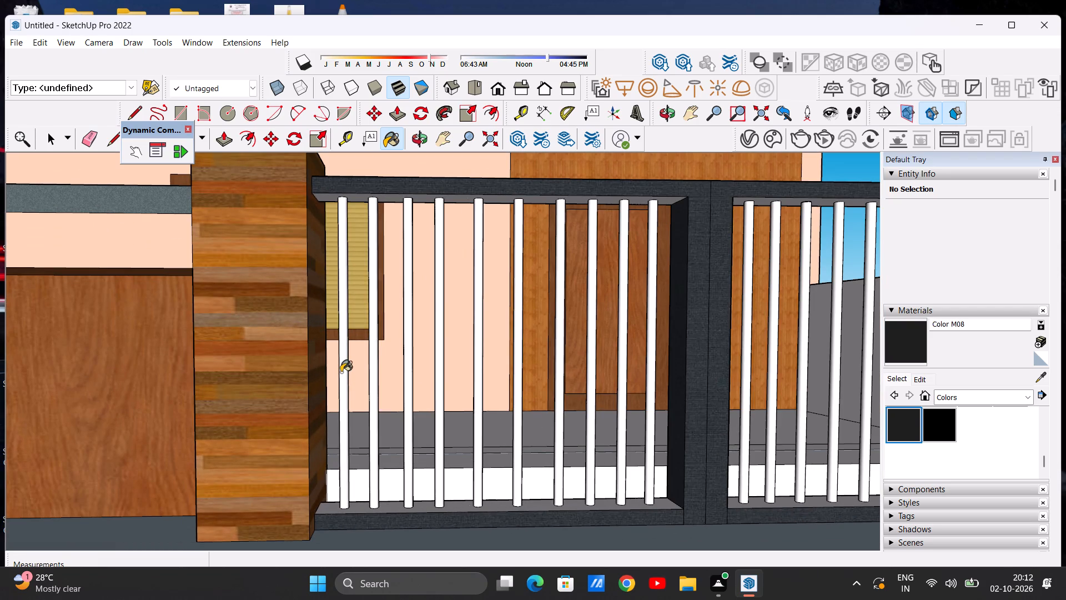
{"action": "left_click", "coordinate": [375, 377]}
{"action": "scroll", "coordinate": [370, 381], "scroll_direction": "up", "scroll_amount": 5}
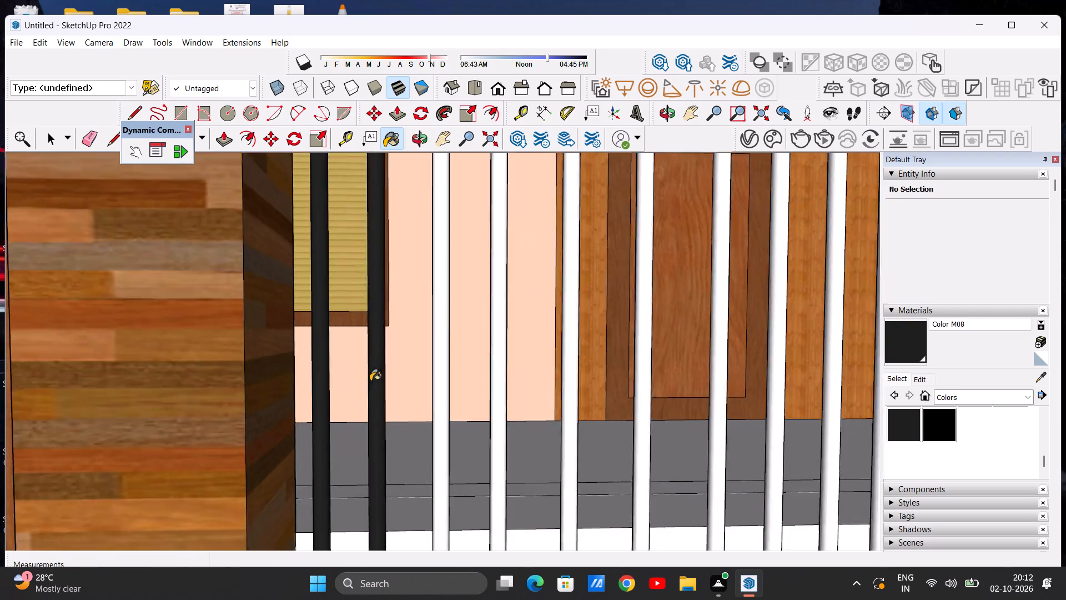
{"action": "scroll", "coordinate": [370, 381], "scroll_direction": "up", "scroll_amount": 13}
{"action": "left_click", "coordinate": [607, 396]}
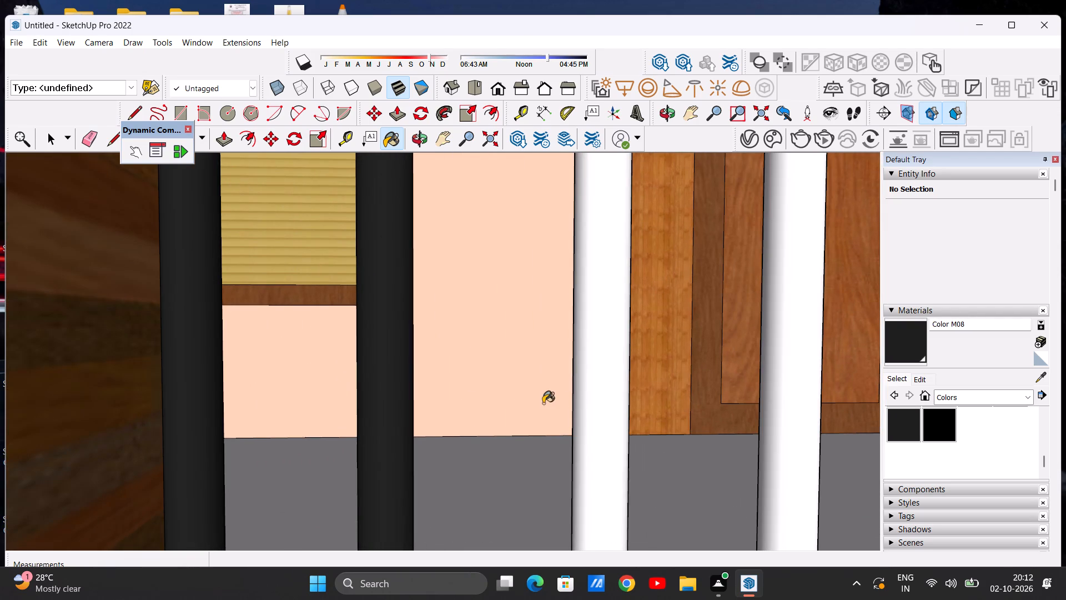
Paint the seven remaining white vertical bars of the left gate leaf with Color M08.
{"action": "scroll", "coordinate": [543, 403], "scroll_direction": "down", "scroll_amount": 18}
{"action": "scroll", "coordinate": [601, 381], "scroll_direction": "up", "scroll_amount": 6}
{"action": "scroll", "coordinate": [490, 394], "scroll_direction": "up", "scroll_amount": 2}
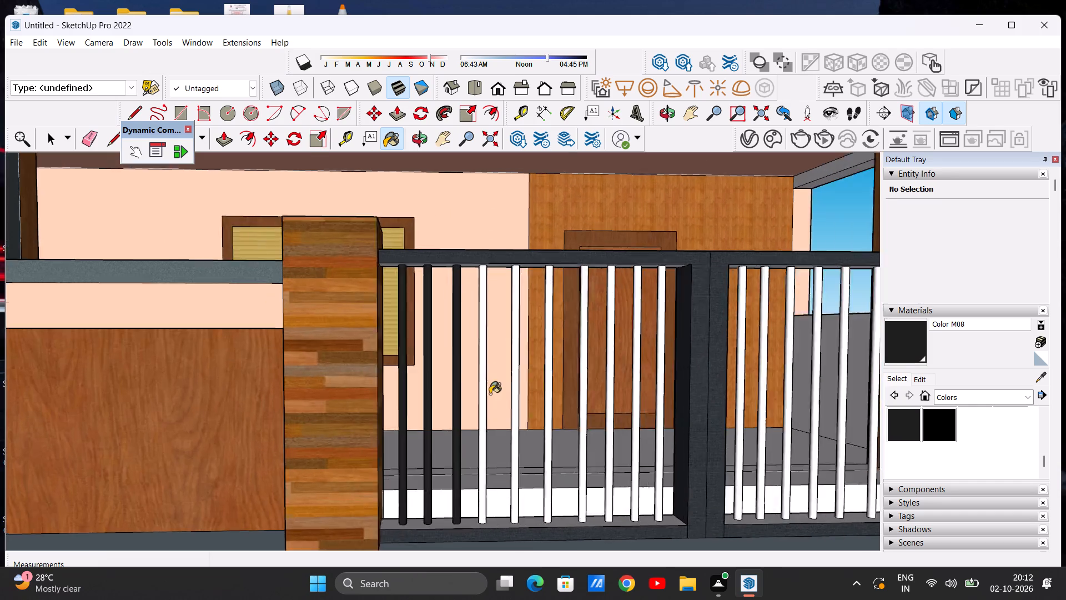
{"action": "scroll", "coordinate": [490, 394], "scroll_direction": "up", "scroll_amount": 1}
{"action": "left_click", "coordinate": [477, 393]}
{"action": "left_click", "coordinate": [528, 394]}
{"action": "scroll", "coordinate": [459, 396], "scroll_direction": "down", "scroll_amount": 4}
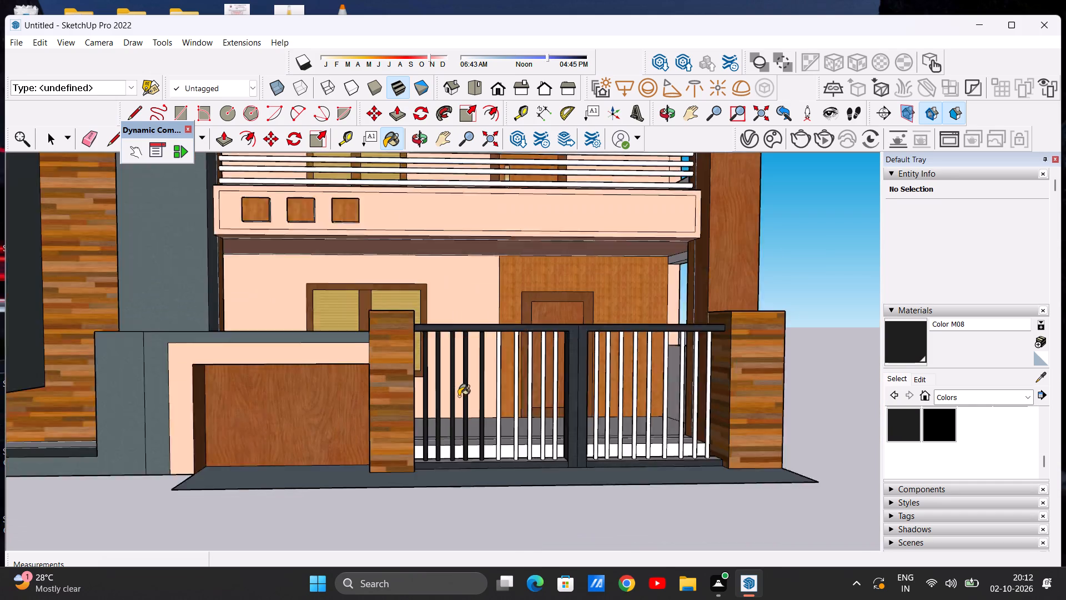
{"action": "scroll", "coordinate": [459, 396], "scroll_direction": "down", "scroll_amount": 6}
{"action": "scroll", "coordinate": [537, 402], "scroll_direction": "up", "scroll_amount": 16}
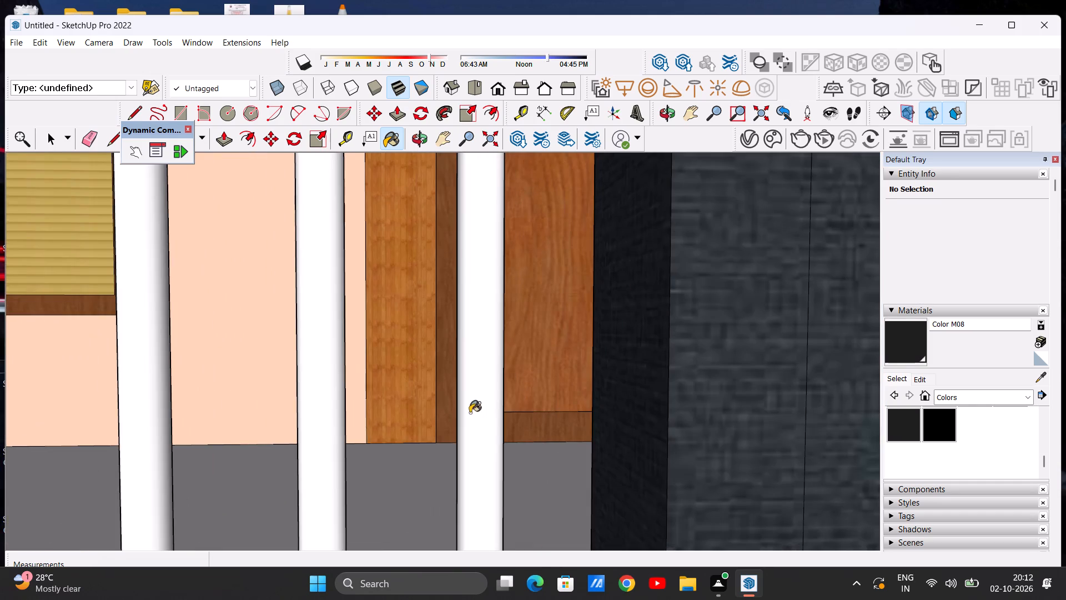
{"action": "left_click", "coordinate": [461, 415]}
{"action": "scroll", "coordinate": [485, 407], "scroll_direction": "down", "scroll_amount": 14}
{"action": "scroll", "coordinate": [485, 411], "scroll_direction": "up", "scroll_amount": 5}
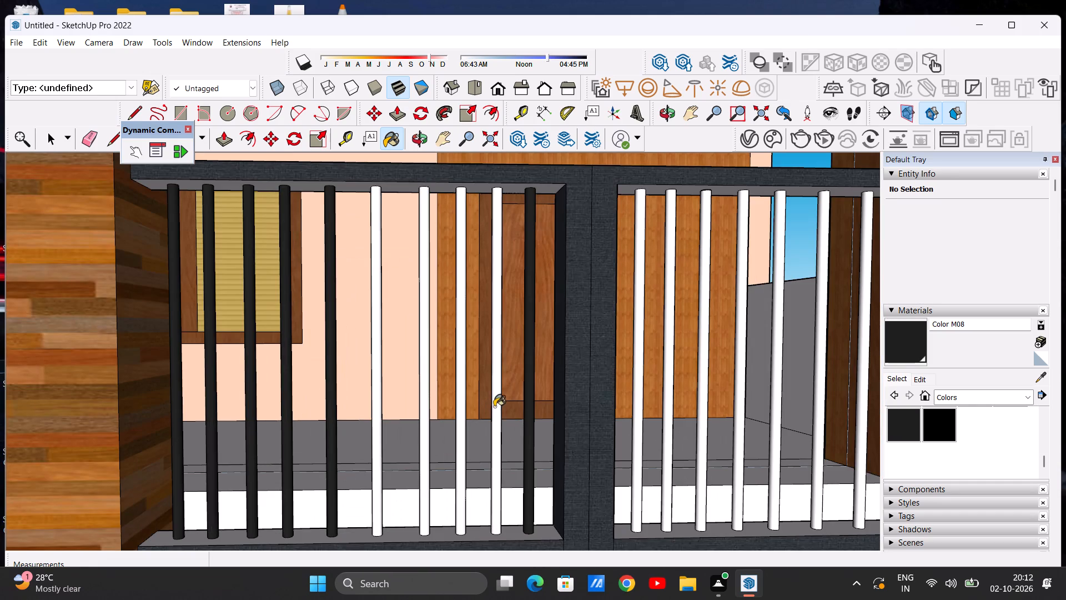
{"action": "left_click", "coordinate": [494, 407]}
{"action": "left_click", "coordinate": [462, 414]}
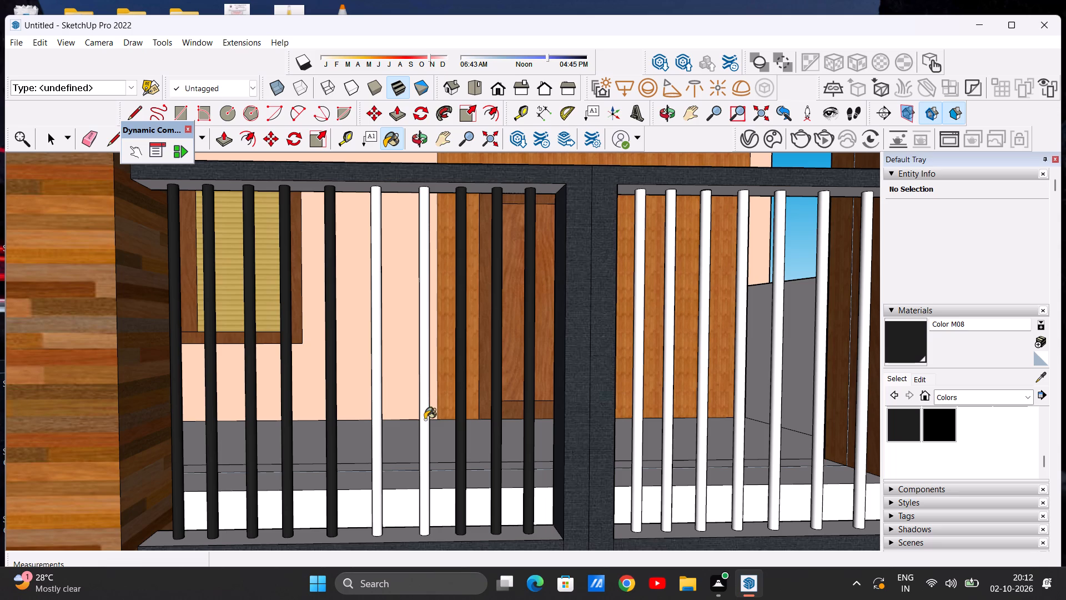
{"action": "left_click", "coordinate": [425, 419]}
{"action": "left_click", "coordinate": [376, 422]}
Paint the four vertical bars of the right gate leaf nearest its wood-clad pillar with Color M08.
{"action": "scroll", "coordinate": [418, 420], "scroll_direction": "down", "scroll_amount": 18}
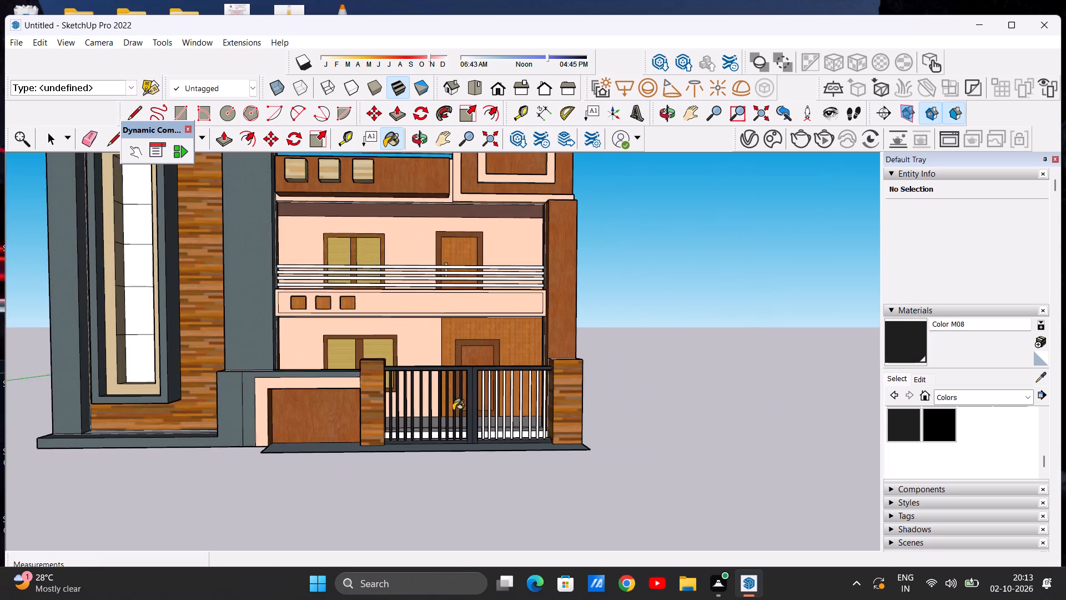
{"action": "scroll", "coordinate": [530, 413], "scroll_direction": "up", "scroll_amount": 6}
{"action": "middle_click_drag", "start_coordinate": [525, 418], "coordinate": [497, 435]}
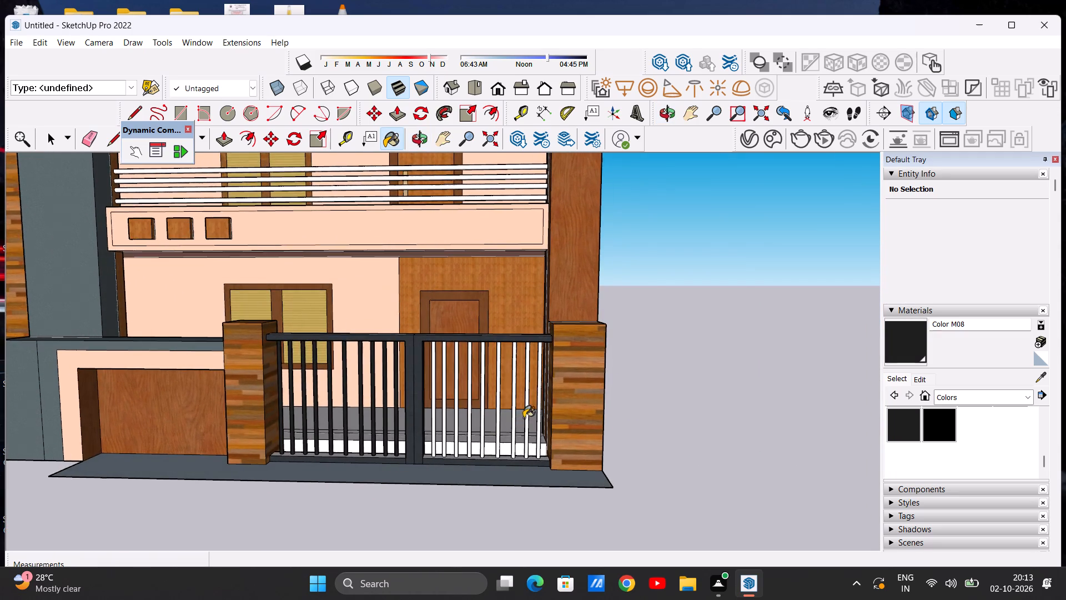
{"action": "scroll", "coordinate": [524, 418], "scroll_direction": "up", "scroll_amount": 12}
{"action": "left_click", "coordinate": [564, 412]}
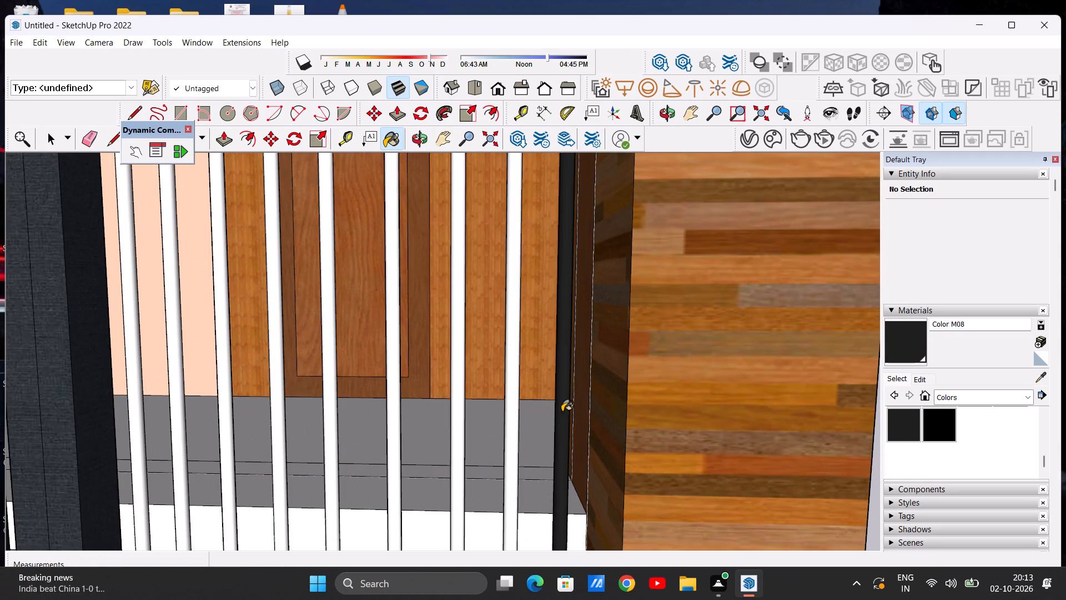
{"action": "key", "text": "space"}
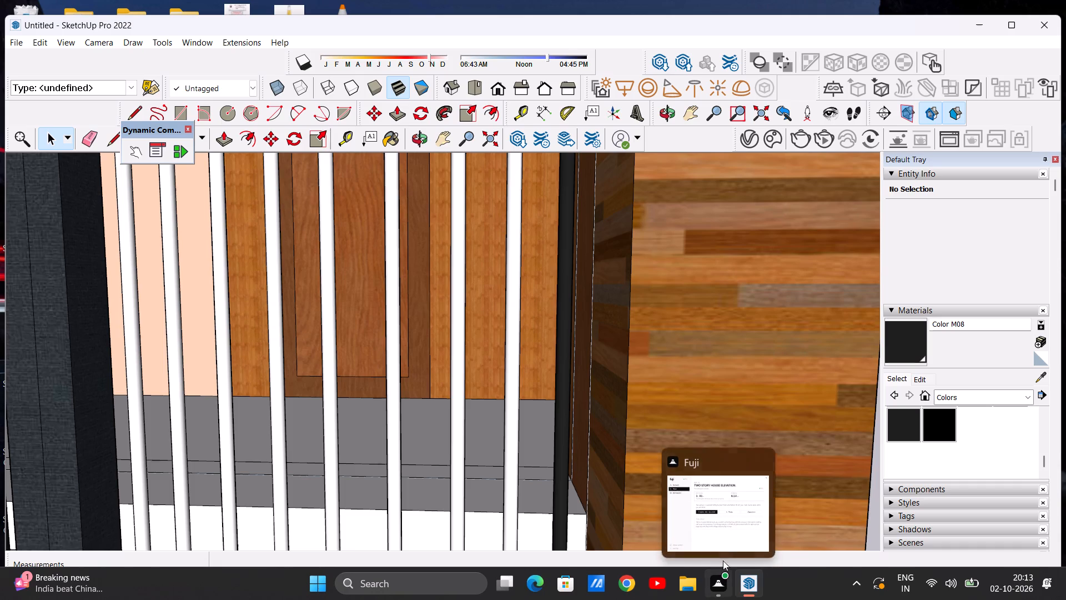
{"action": "left_click", "coordinate": [749, 509]}
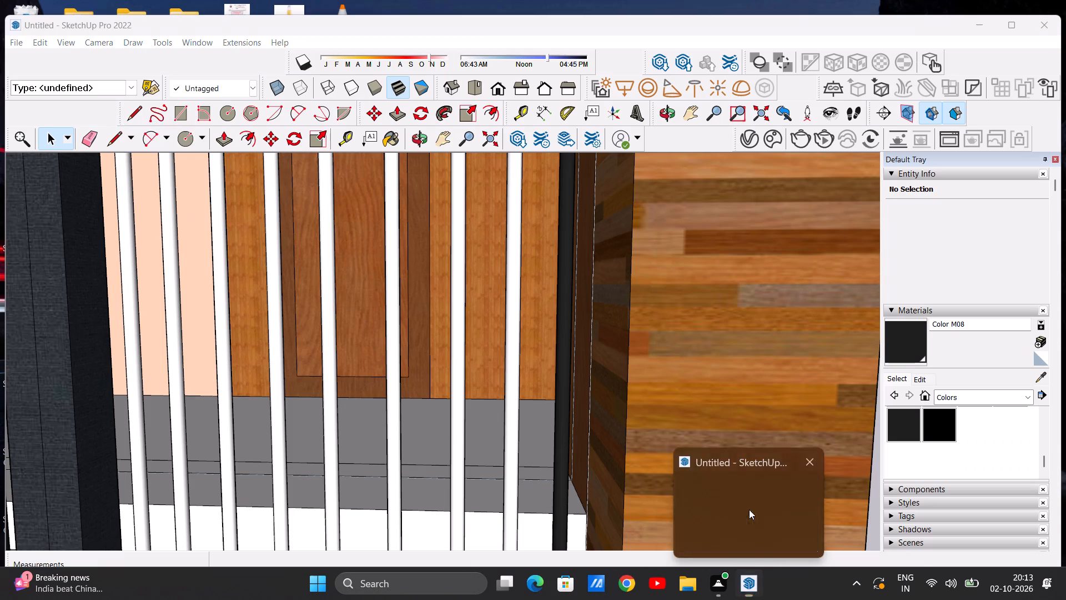
{"action": "scroll", "coordinate": [669, 431], "scroll_direction": "down", "scroll_amount": 16}
{"action": "scroll", "coordinate": [619, 437], "scroll_direction": "up", "scroll_amount": 6}
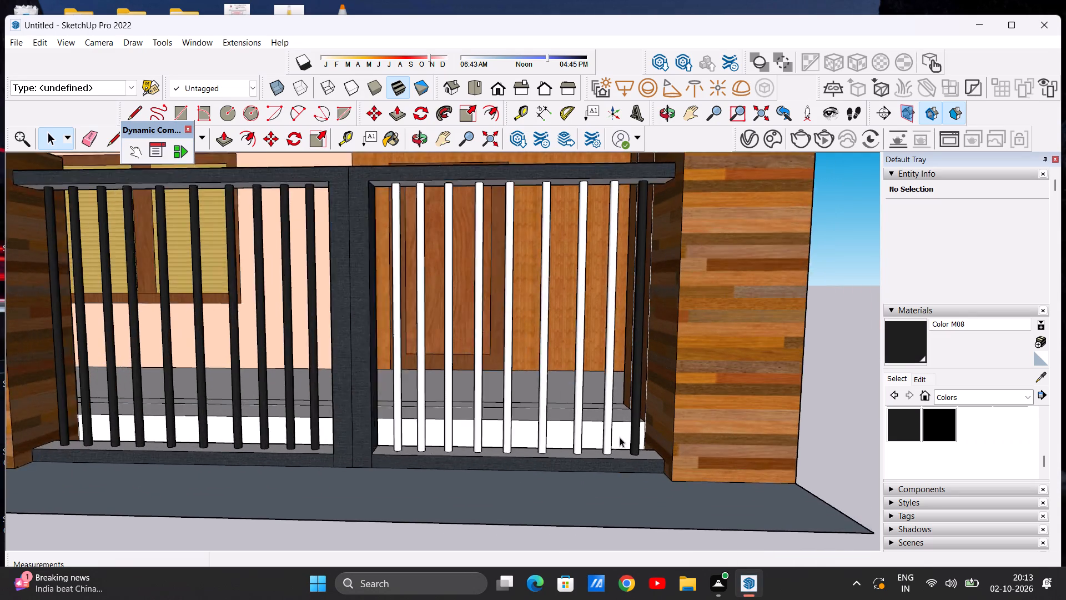
{"action": "scroll", "coordinate": [620, 437], "scroll_direction": "up", "scroll_amount": 2}
{"action": "left_click", "coordinate": [906, 357]}
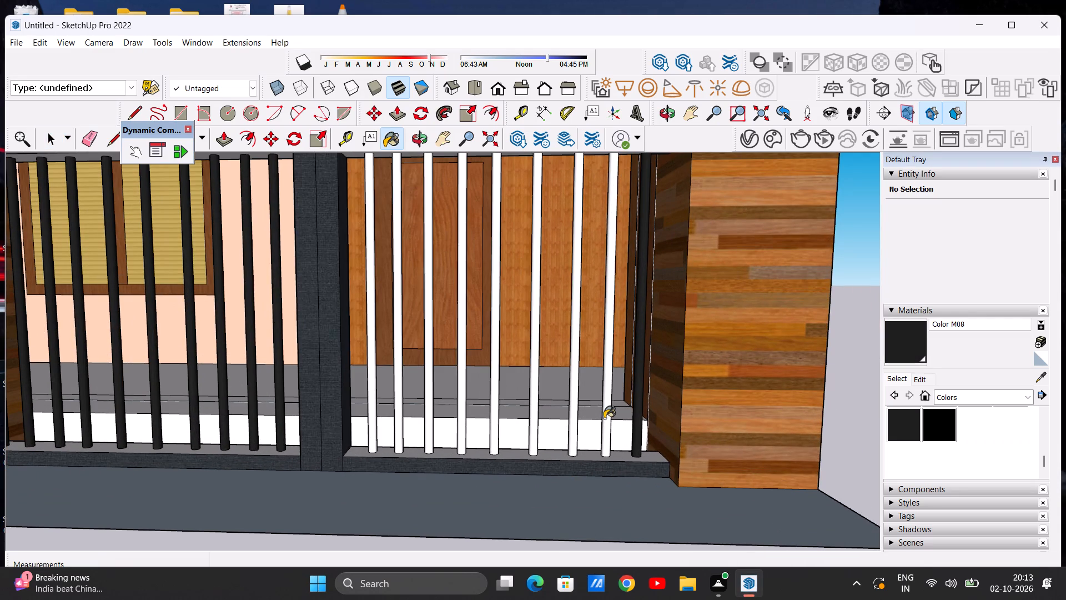
{"action": "left_click", "coordinate": [604, 418]}
{"action": "left_click", "coordinate": [572, 428]}
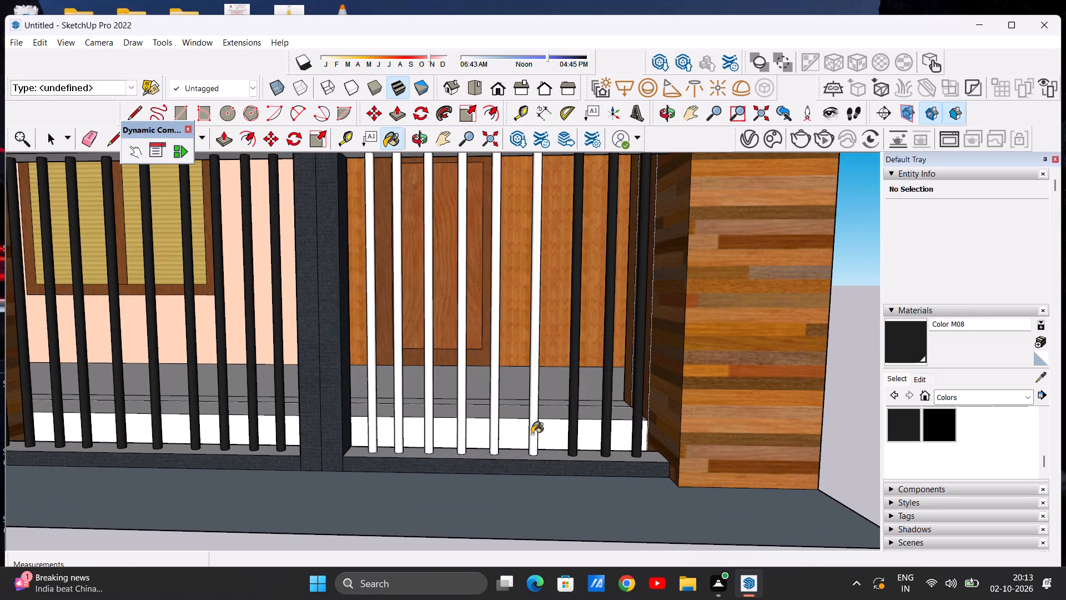
{"action": "left_click", "coordinate": [532, 434]}
Paint the five remaining white bars of the right gate leaf, up to the centre post, with Color M08.
{"action": "scroll", "coordinate": [639, 435], "scroll_direction": "down", "scroll_amount": 11}
{"action": "scroll", "coordinate": [577, 427], "scroll_direction": "up", "scroll_amount": 11}
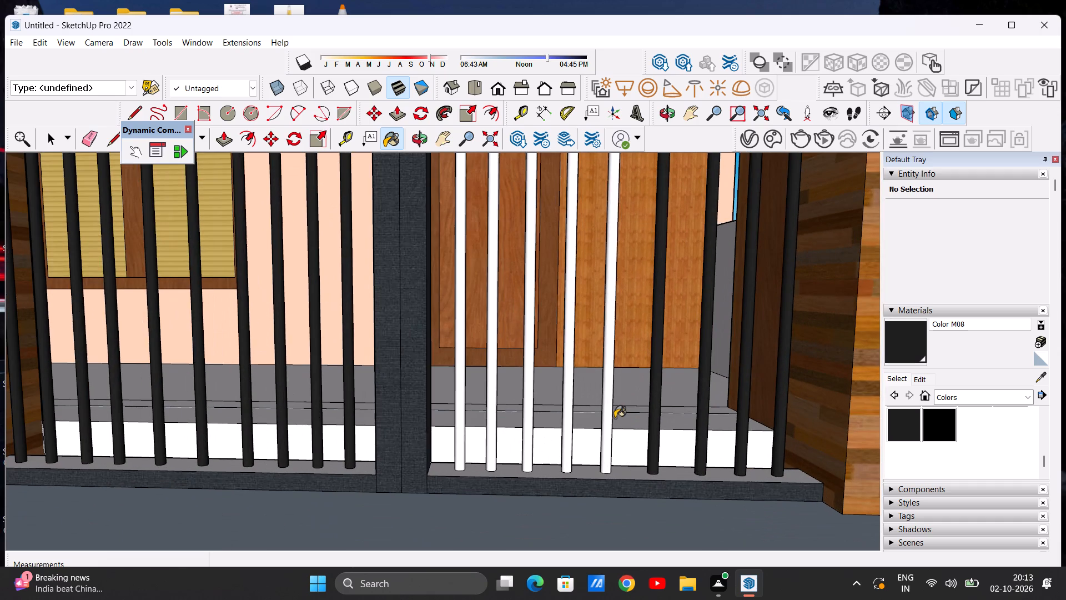
{"action": "left_click", "coordinate": [606, 418]}
{"action": "left_click", "coordinate": [565, 431]}
{"action": "scroll", "coordinate": [633, 428], "scroll_direction": "down", "scroll_amount": 12}
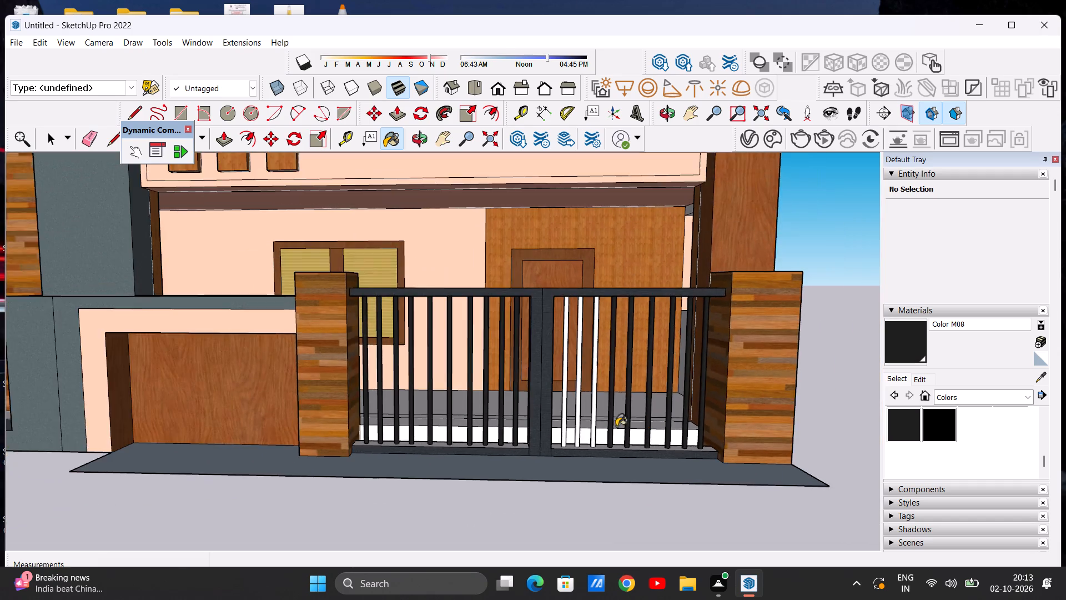
{"action": "scroll", "coordinate": [590, 419], "scroll_direction": "up", "scroll_amount": 9}
{"action": "left_click", "coordinate": [604, 408]}
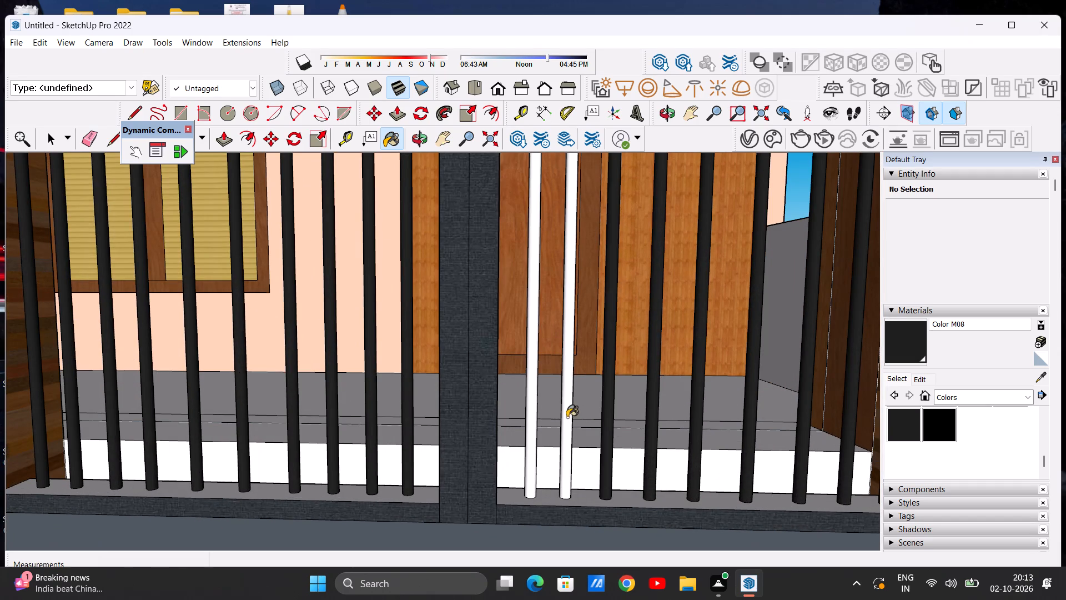
{"action": "left_click", "coordinate": [567, 417]}
{"action": "left_click", "coordinate": [531, 419]}
Paint the upward-facing surfaces of both gate leaves' bottom and top rails with Formica Laminate Dark from the Synthetic Surfaces materials.
{"action": "scroll", "coordinate": [588, 437], "scroll_direction": "down", "scroll_amount": 15}
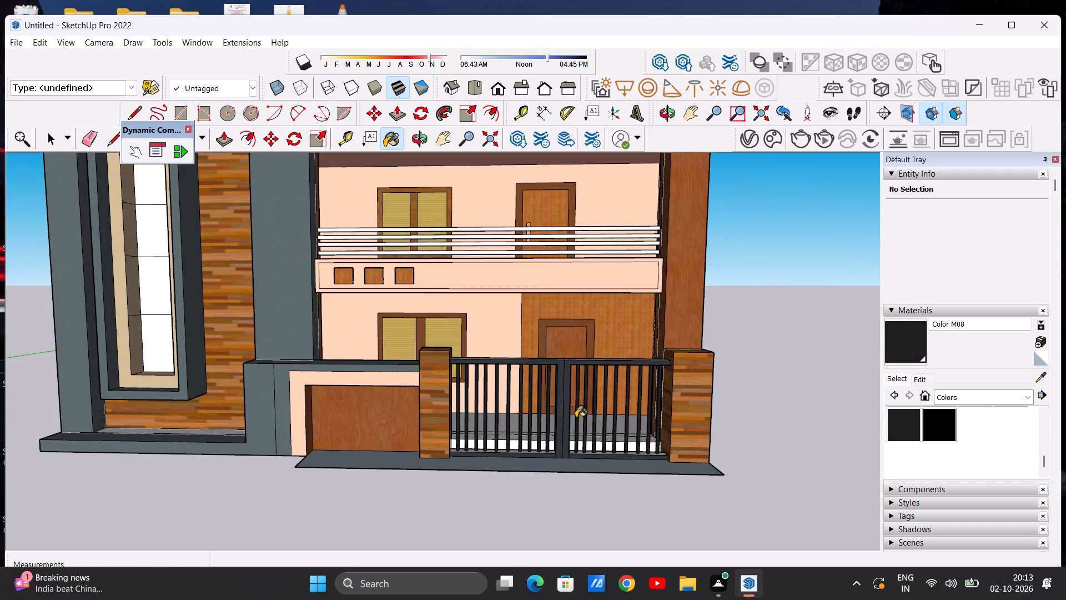
{"action": "middle_click_drag", "start_coordinate": [576, 418], "coordinate": [575, 519]}
{"action": "scroll", "coordinate": [574, 427], "scroll_direction": "up", "scroll_amount": 5}
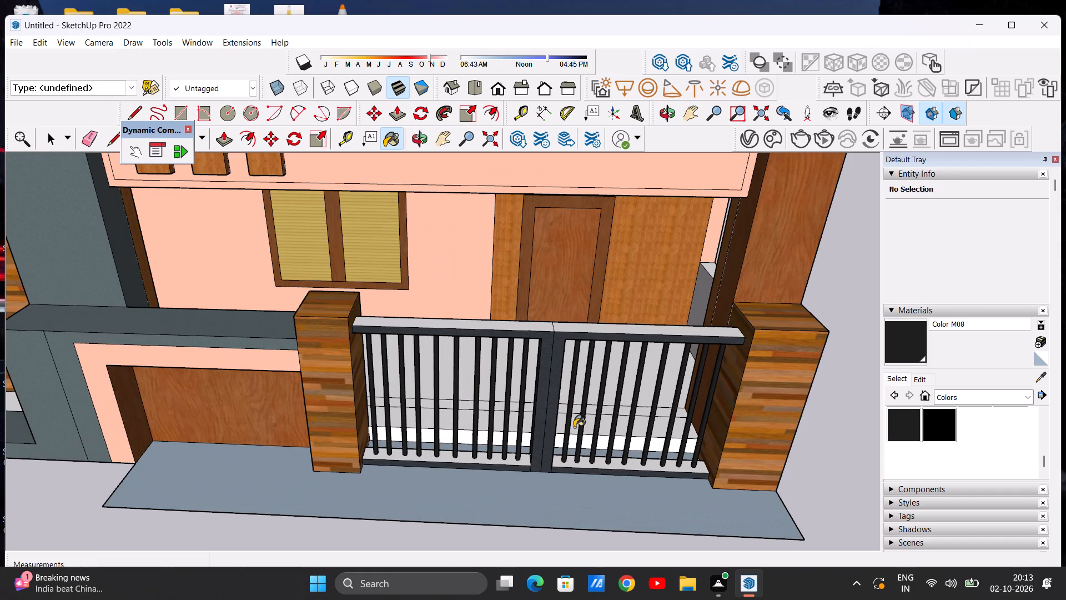
{"action": "left_click", "coordinate": [1023, 397]}
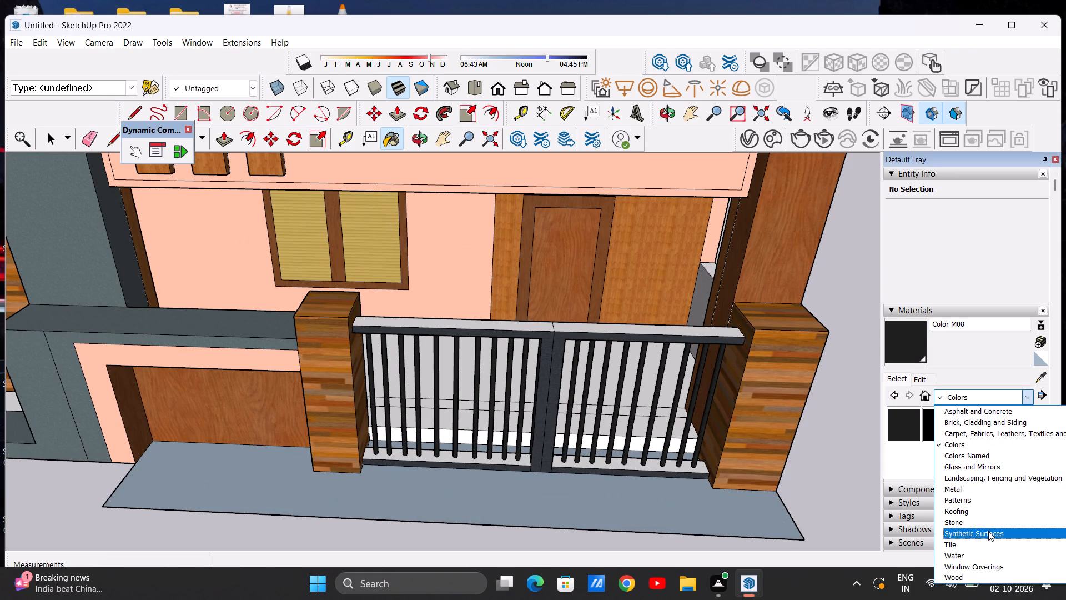
{"action": "left_click", "coordinate": [988, 531]}
{"action": "left_click", "coordinate": [1008, 423]}
{"action": "scroll", "coordinate": [673, 472], "scroll_direction": "up", "scroll_amount": 3}
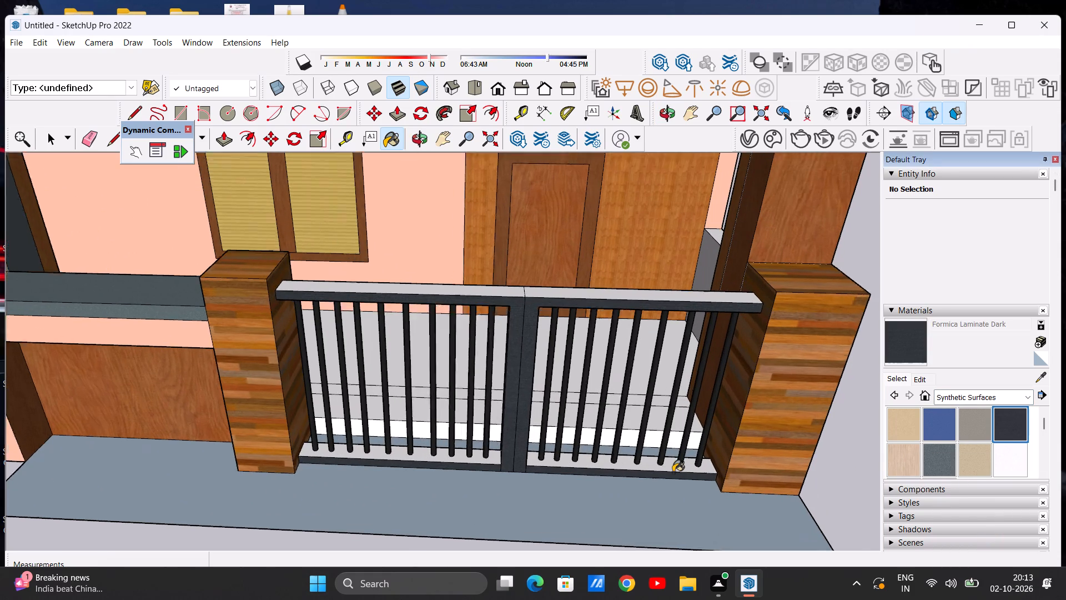
{"action": "scroll", "coordinate": [673, 472], "scroll_direction": "up", "scroll_amount": 1}
{"action": "left_click", "coordinate": [663, 466]}
{"action": "left_click", "coordinate": [459, 459]}
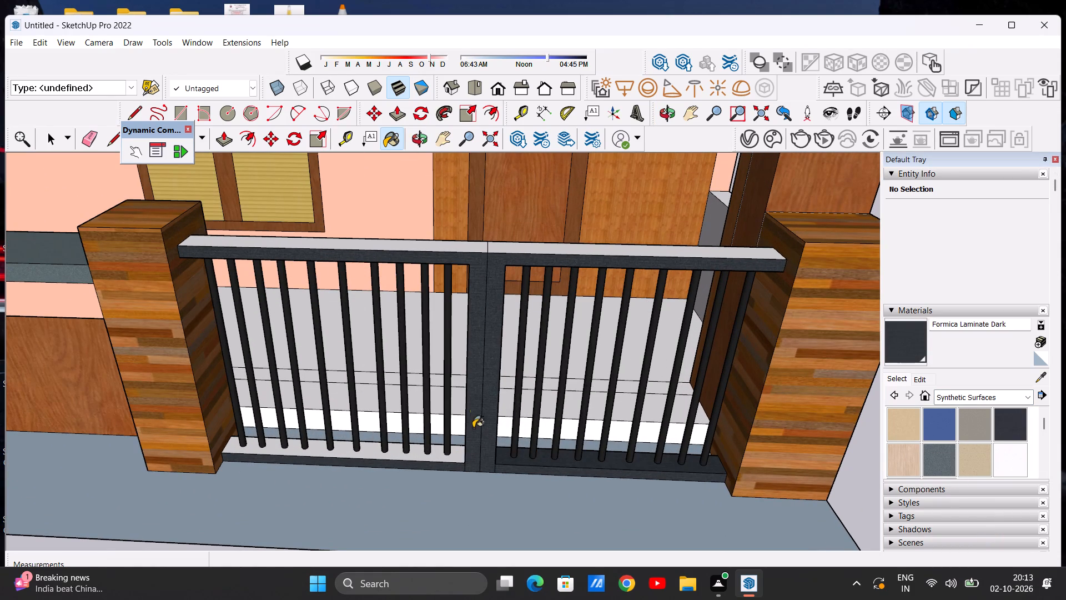
{"action": "left_click", "coordinate": [448, 250]}
{"action": "left_click", "coordinate": [536, 250]}
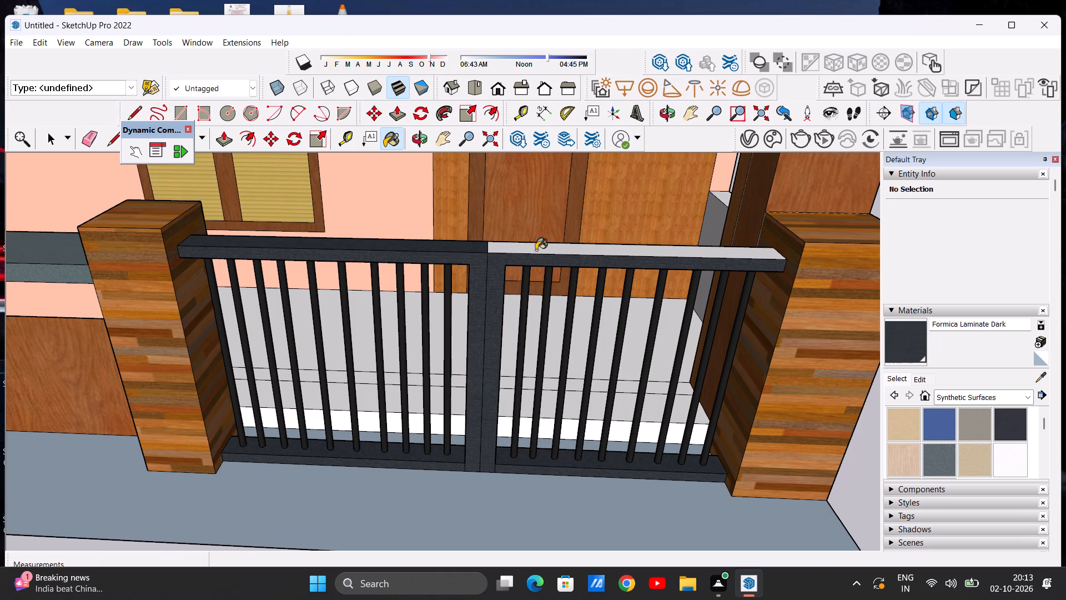
Paint the rear faces of both gate leaves' frames, including the bottom rails, with Formica Laminate Dark.
{"action": "scroll", "coordinate": [558, 279], "scroll_direction": "down", "scroll_amount": 10}
{"action": "middle_click_drag", "start_coordinate": [586, 286], "coordinate": [196, 286]}
{"action": "middle_click_drag", "start_coordinate": [592, 439], "coordinate": [411, 409]}
{"action": "scroll", "coordinate": [444, 354], "scroll_direction": "up", "scroll_amount": 16}
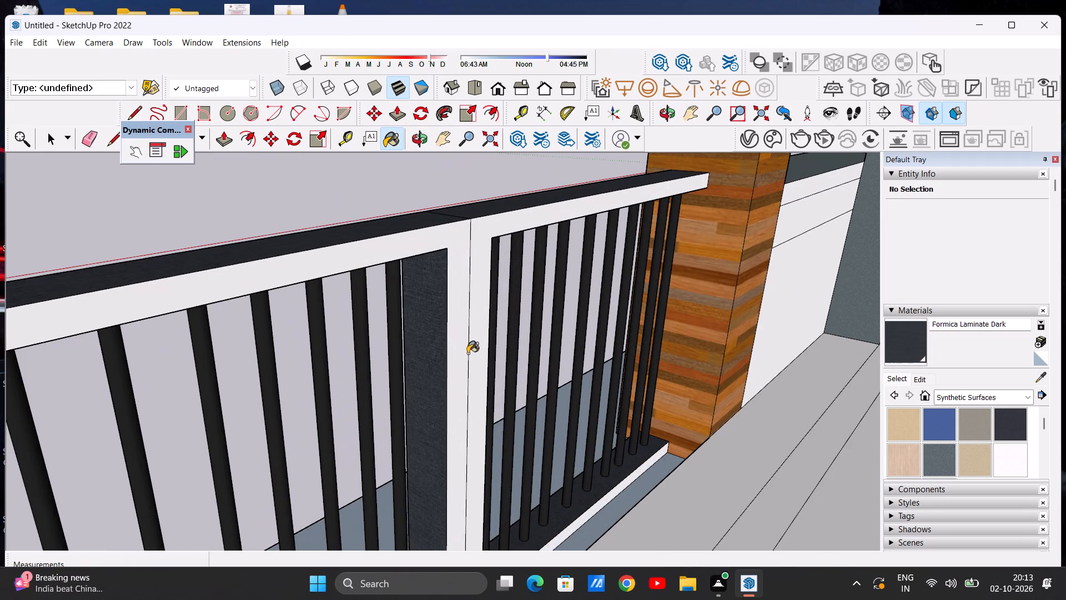
{"action": "left_click", "coordinate": [462, 358]}
{"action": "left_click", "coordinate": [476, 357]}
{"action": "scroll", "coordinate": [570, 376], "scroll_direction": "down", "scroll_amount": 5}
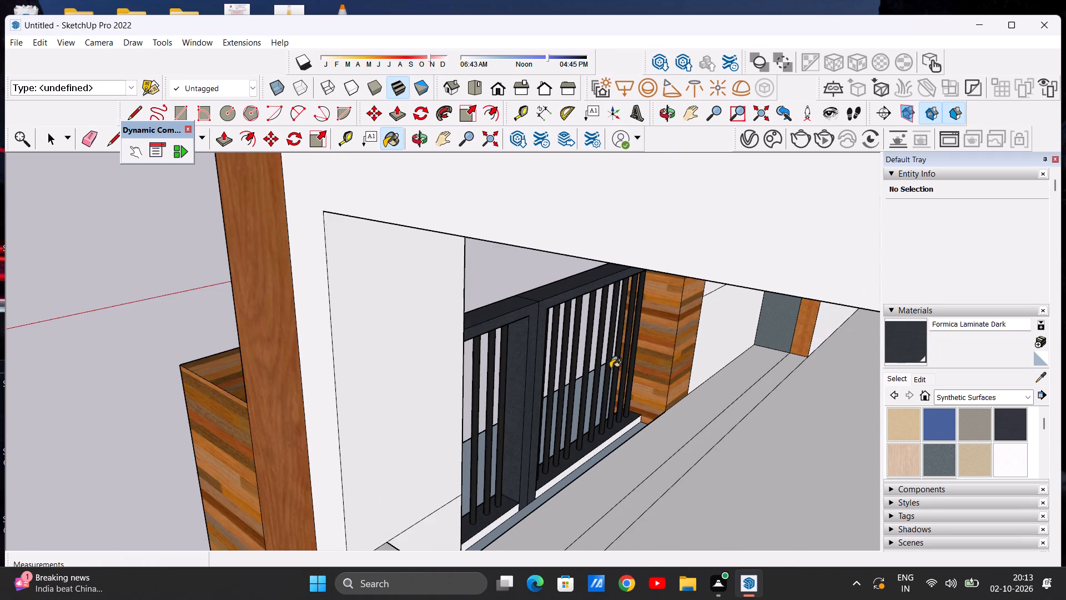
{"action": "scroll", "coordinate": [610, 368], "scroll_direction": "down", "scroll_amount": 1}
{"action": "scroll", "coordinate": [532, 503], "scroll_direction": "up", "scroll_amount": 6}
{"action": "left_click", "coordinate": [497, 509]}
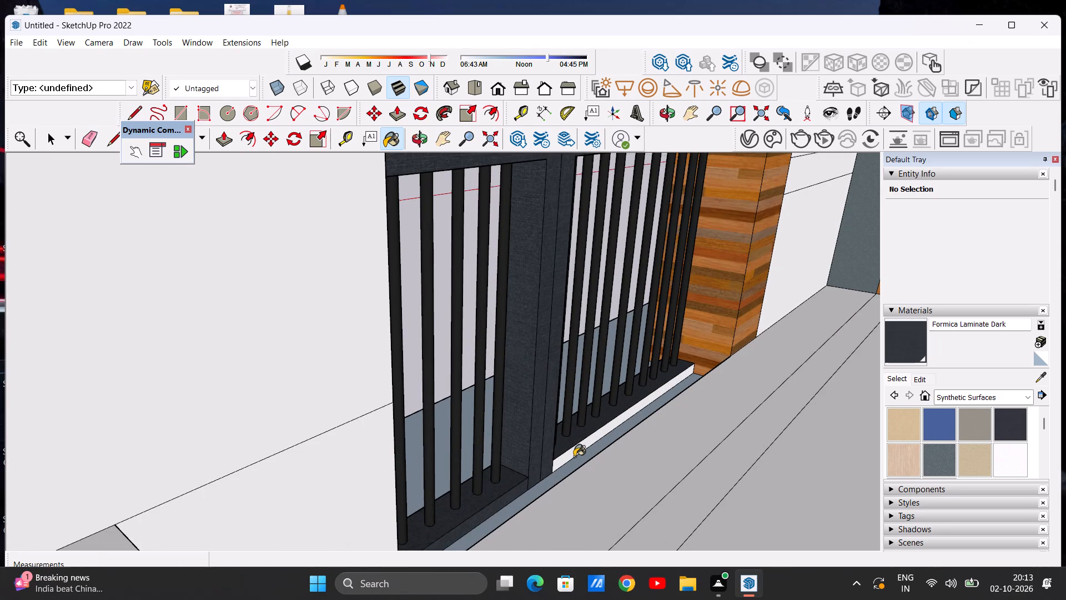
{"action": "left_click", "coordinate": [573, 457]}
{"action": "key", "text": "space"}
Paint the four white horizontal railing bars of the first-floor balcony with Color M07 from the Colors materials.
{"action": "scroll", "coordinate": [681, 439], "scroll_direction": "down", "scroll_amount": 5}
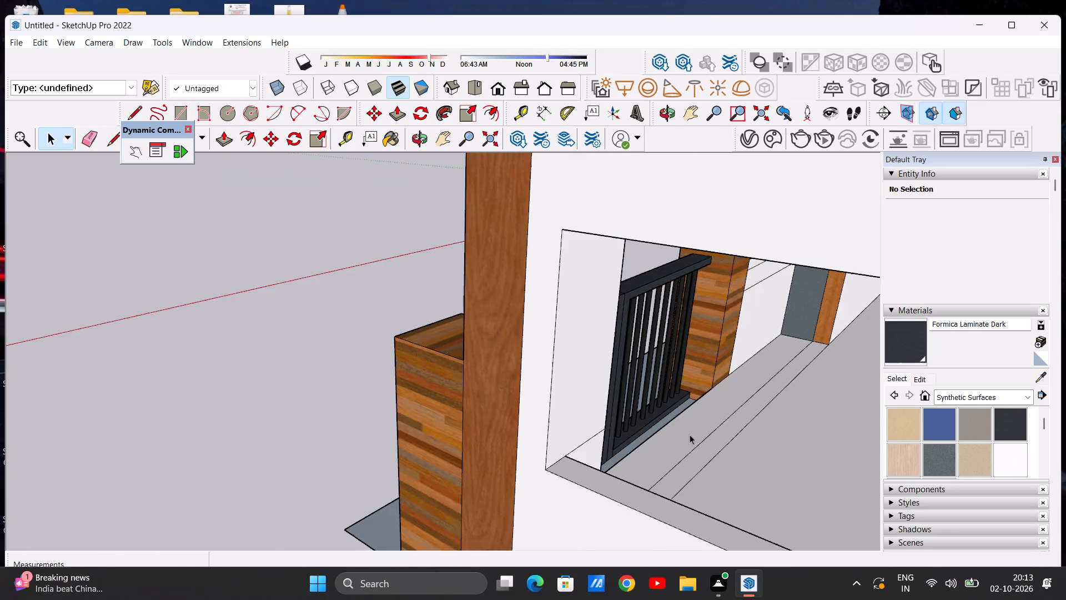
{"action": "scroll", "coordinate": [690, 434], "scroll_direction": "down", "scroll_amount": 11}
{"action": "middle_click_drag", "start_coordinate": [577, 434], "coordinate": [935, 358]}
{"action": "middle_click_drag", "start_coordinate": [508, 410], "coordinate": [616, 459]}
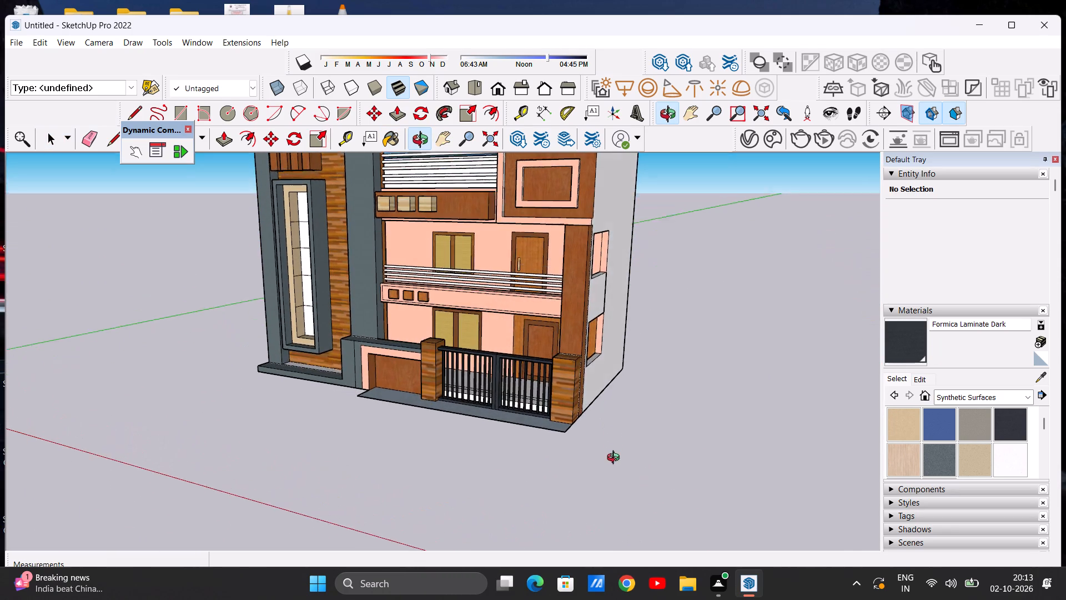
{"action": "middle_click_drag", "start_coordinate": [616, 459], "coordinate": [614, 472]}
{"action": "scroll", "coordinate": [614, 472], "scroll_direction": "up", "scroll_amount": 1}
{"action": "scroll", "coordinate": [546, 387], "scroll_direction": "down", "scroll_amount": 5}
{"action": "middle_click_drag", "start_coordinate": [515, 389], "coordinate": [554, 326]}
{"action": "scroll", "coordinate": [550, 308], "scroll_direction": "up", "scroll_amount": 8}
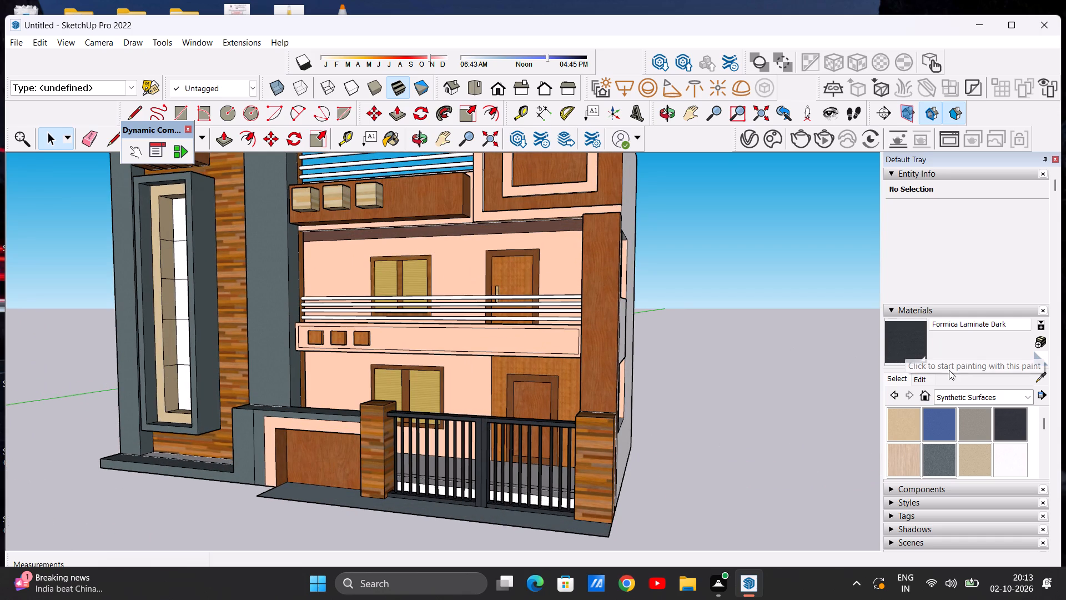
{"action": "left_click", "coordinate": [1029, 396]}
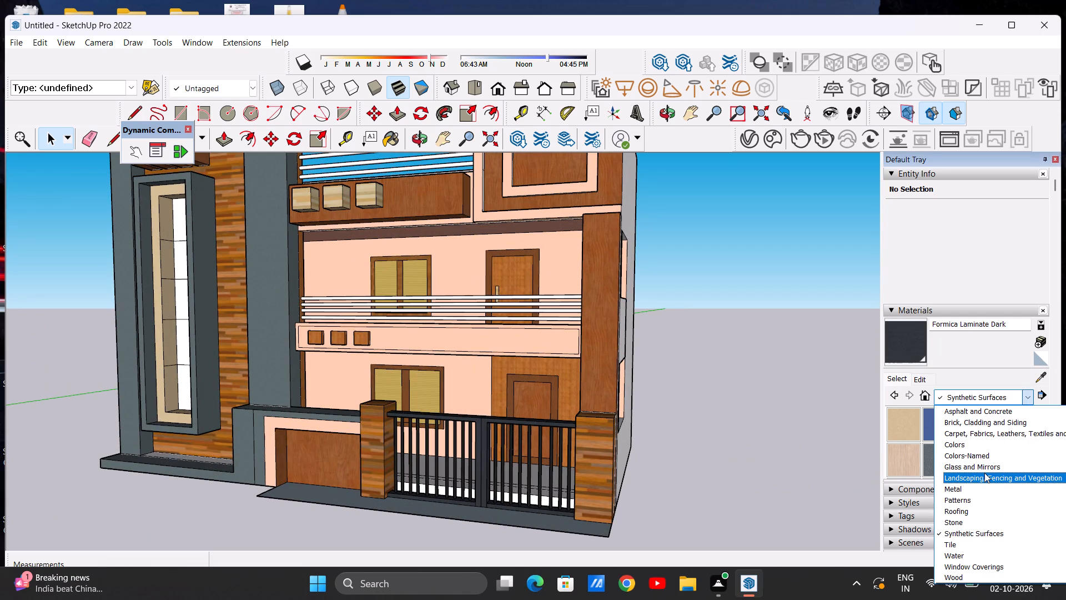
{"action": "left_click", "coordinate": [957, 447]}
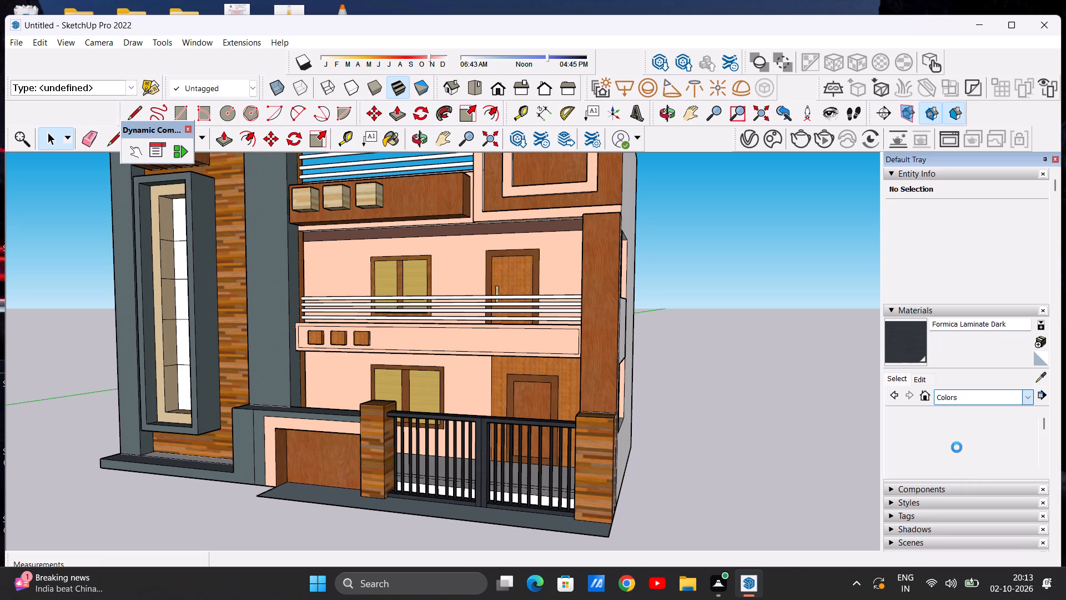
{"action": "scroll", "coordinate": [951, 444], "scroll_direction": "down", "scroll_amount": 7}
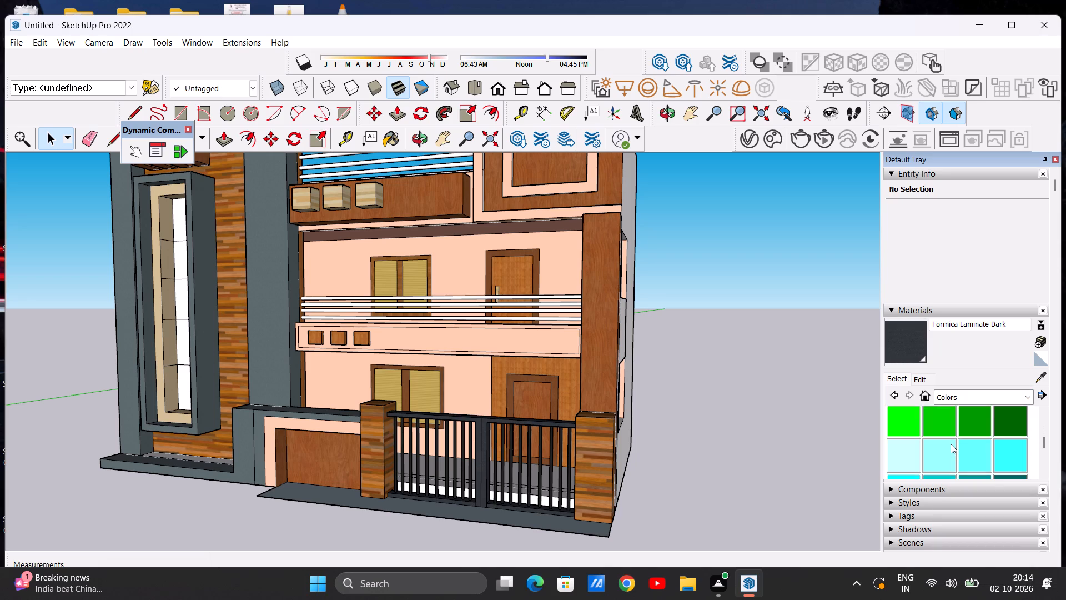
{"action": "scroll", "coordinate": [951, 444], "scroll_direction": "down", "scroll_amount": 6}
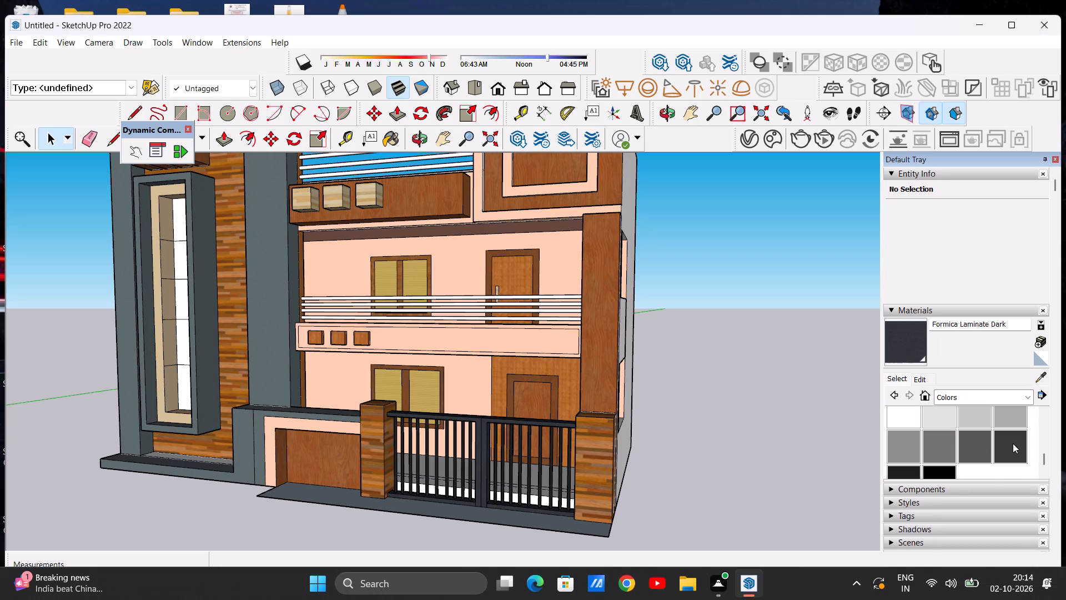
{"action": "left_click", "coordinate": [1013, 443]}
{"action": "scroll", "coordinate": [506, 301], "scroll_direction": "down", "scroll_amount": 2}
{"action": "scroll", "coordinate": [539, 296], "scroll_direction": "up", "scroll_amount": 10}
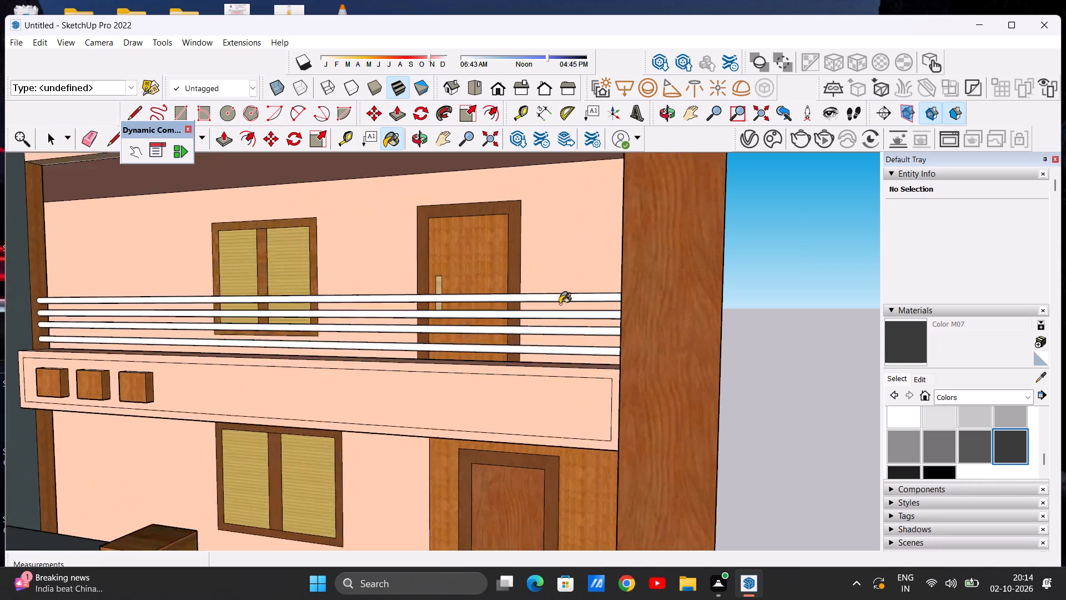
{"action": "scroll", "coordinate": [560, 304], "scroll_direction": "up", "scroll_amount": 2}
{"action": "left_click", "coordinate": [560, 294]}
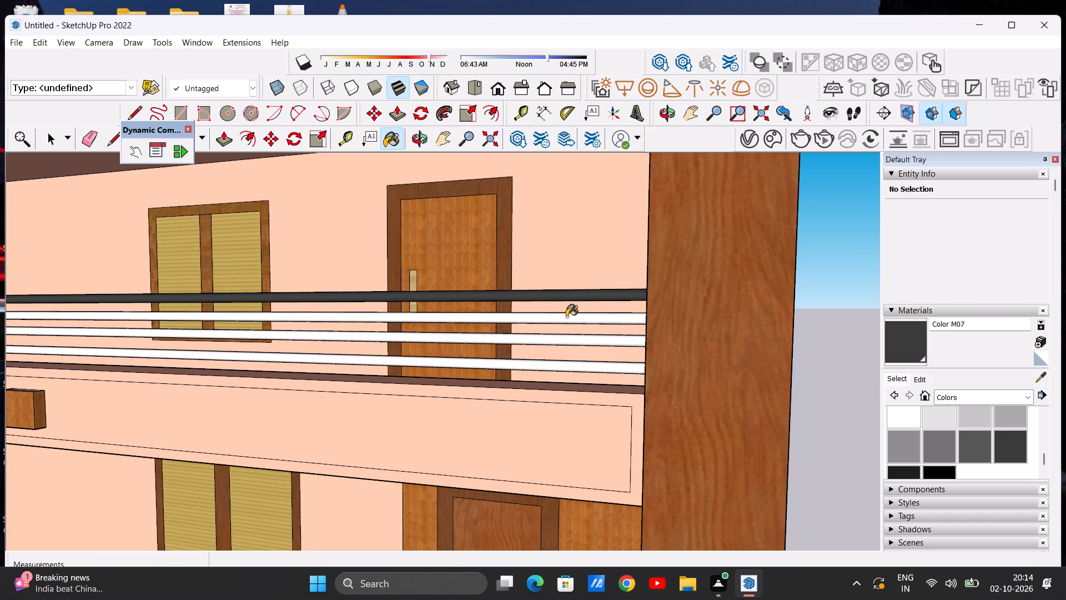
{"action": "left_click", "coordinate": [566, 317]}
{"action": "left_click", "coordinate": [583, 343]}
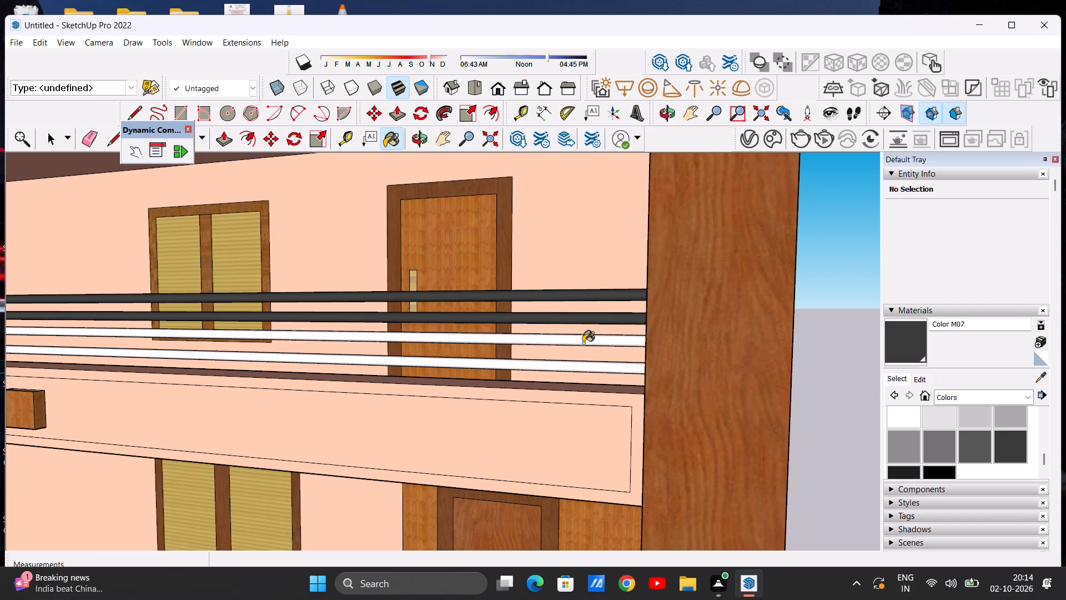
{"action": "left_click", "coordinate": [588, 366]}
Paint the five white horizontal railing bars above the top-floor wood box with Color M07.
{"action": "scroll", "coordinate": [620, 364], "scroll_direction": "down", "scroll_amount": 10}
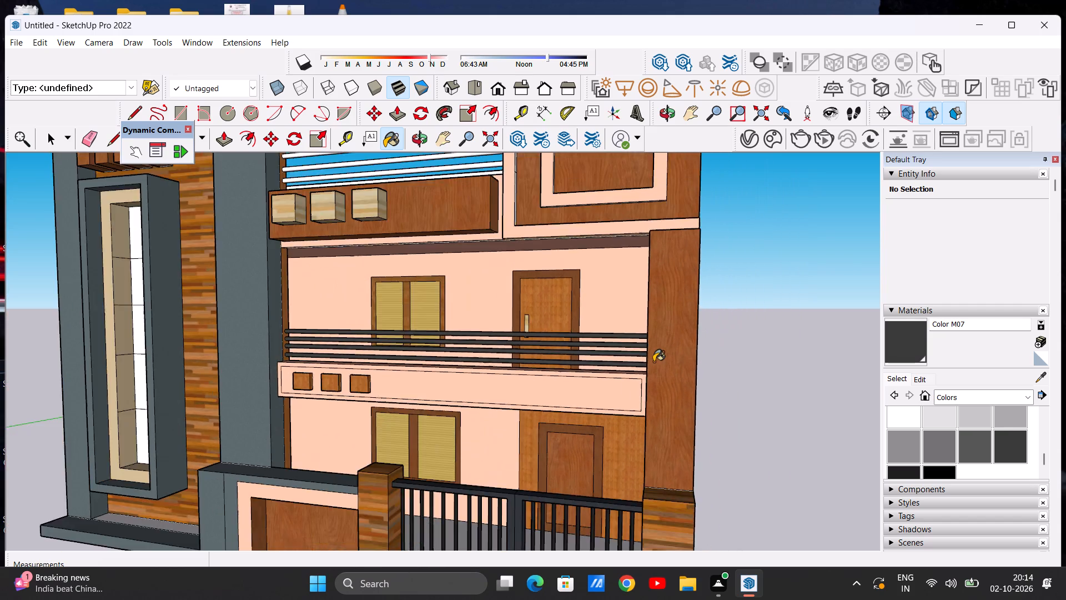
{"action": "scroll", "coordinate": [653, 362], "scroll_direction": "down", "scroll_amount": 10}
{"action": "scroll", "coordinate": [461, 344], "scroll_direction": "up", "scroll_amount": 1}
{"action": "middle_click_drag", "start_coordinate": [461, 344], "coordinate": [586, 441]}
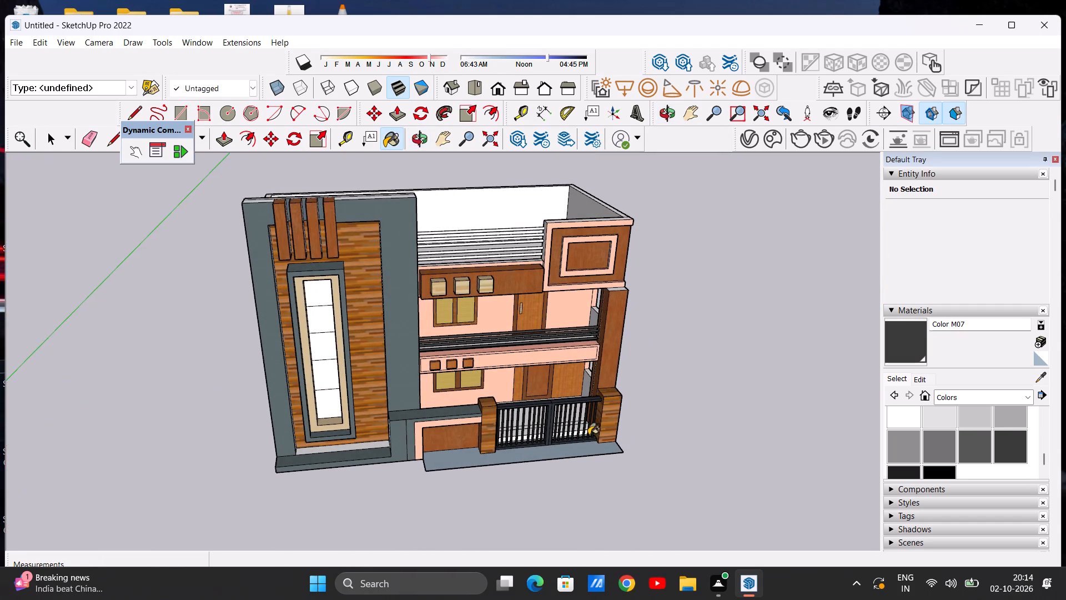
{"action": "middle_click_drag", "start_coordinate": [554, 361], "coordinate": [435, 356]}
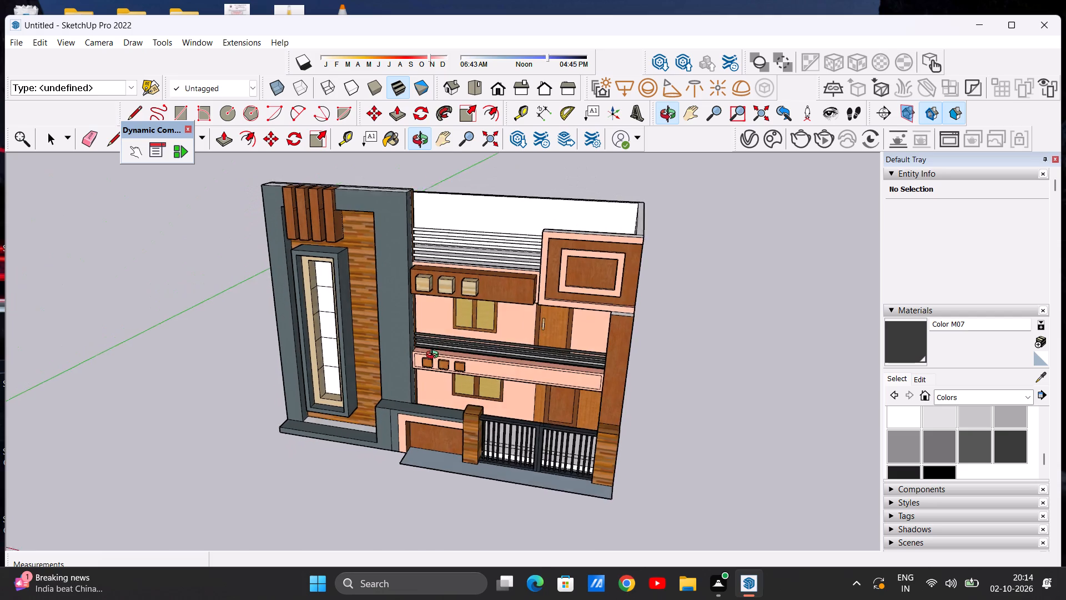
{"action": "middle_click_drag", "start_coordinate": [435, 356], "coordinate": [424, 381]}
{"action": "scroll", "coordinate": [477, 221], "scroll_direction": "up", "scroll_amount": 10}
{"action": "scroll", "coordinate": [483, 251], "scroll_direction": "down", "scroll_amount": 1}
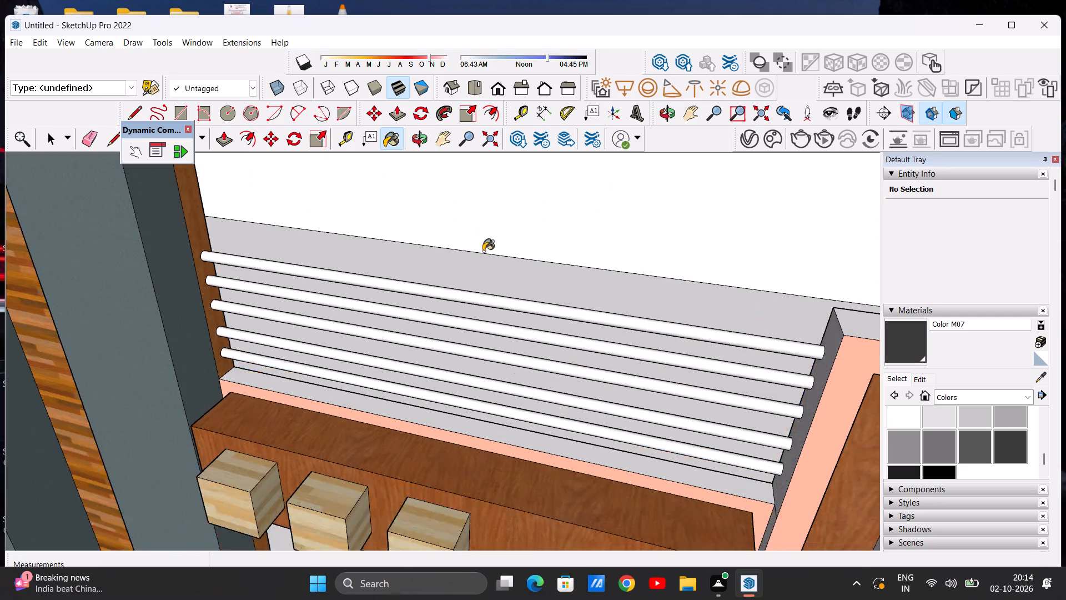
{"action": "scroll", "coordinate": [483, 251], "scroll_direction": "down", "scroll_amount": 1}
{"action": "scroll", "coordinate": [468, 396], "scroll_direction": "up", "scroll_amount": 1}
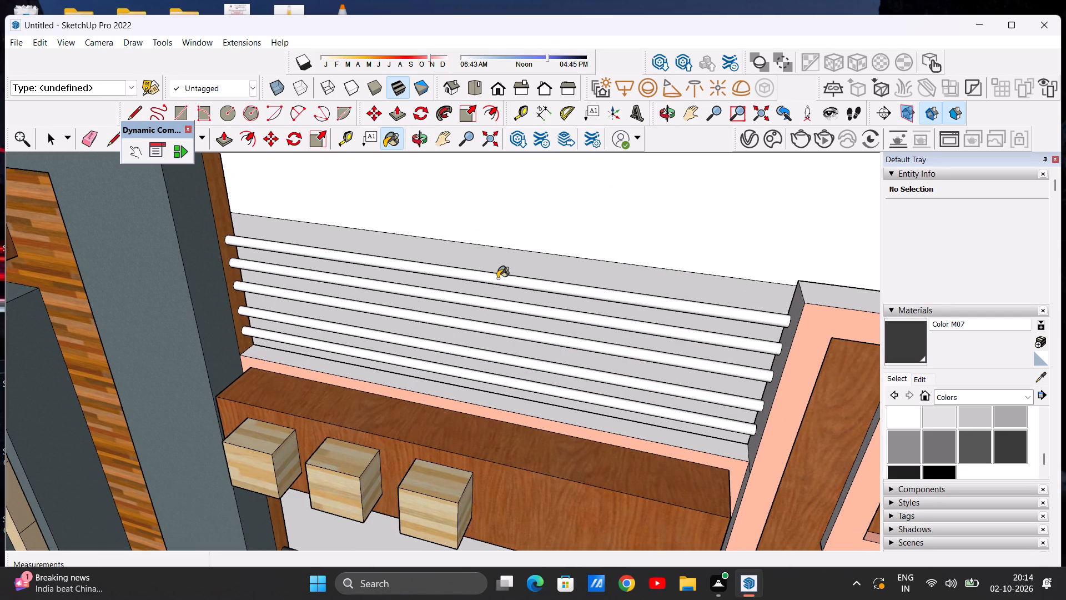
{"action": "left_click", "coordinate": [495, 280]}
{"action": "left_click", "coordinate": [500, 304]}
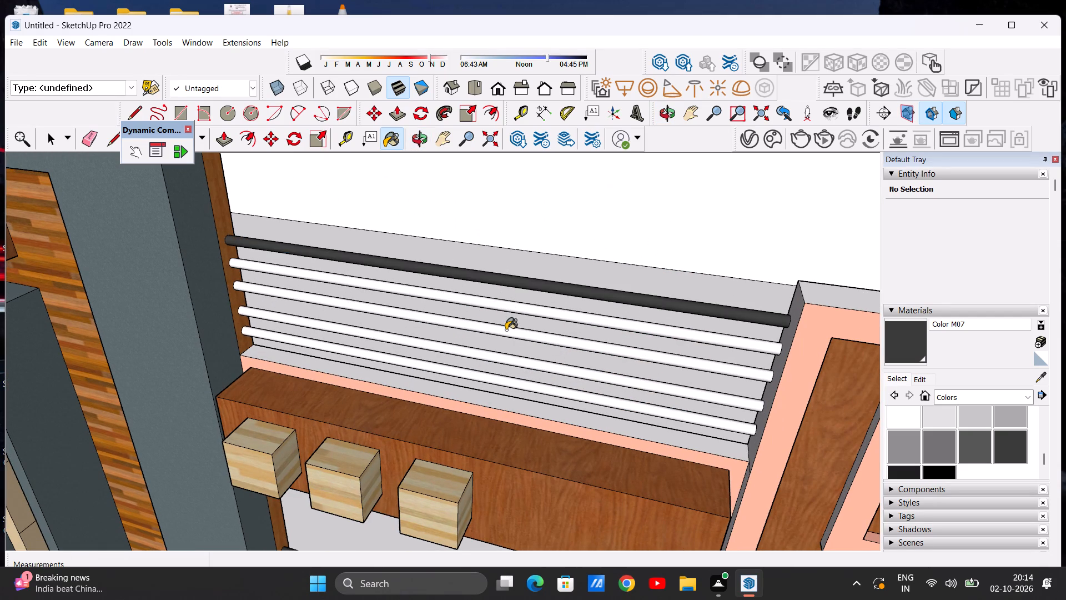
{"action": "left_click", "coordinate": [506, 330]}
{"action": "scroll", "coordinate": [500, 307], "scroll_direction": "down", "scroll_amount": 7}
{"action": "middle_click_drag", "start_coordinate": [537, 350], "coordinate": [474, 311]}
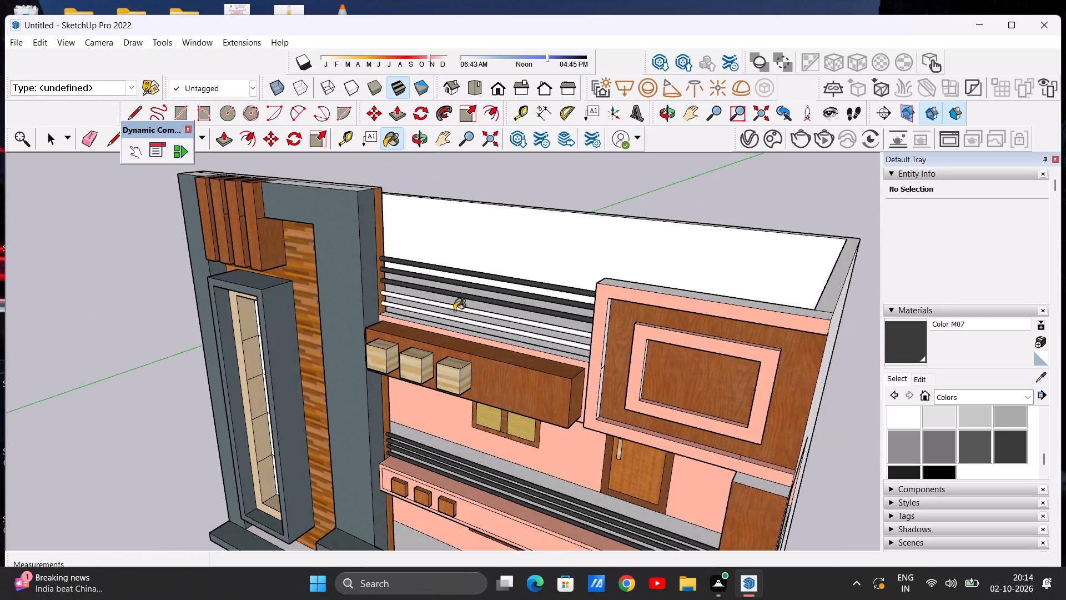
{"action": "scroll", "coordinate": [406, 307], "scroll_direction": "up", "scroll_amount": 13}
{"action": "left_click", "coordinate": [426, 292]}
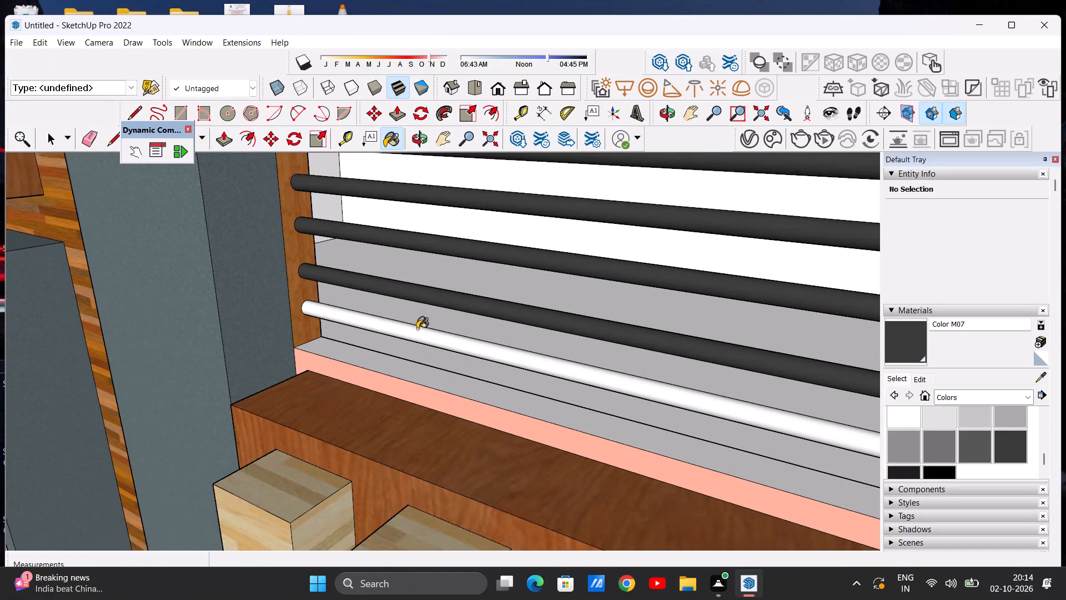
{"action": "left_click", "coordinate": [414, 335]}
Paint the ledge under the top railing and the adjoining side faces of the framed wood panel with Color M07.
{"action": "scroll", "coordinate": [365, 291], "scroll_direction": "down", "scroll_amount": 14}
{"action": "middle_click_drag", "start_coordinate": [487, 344], "coordinate": [492, 378]}
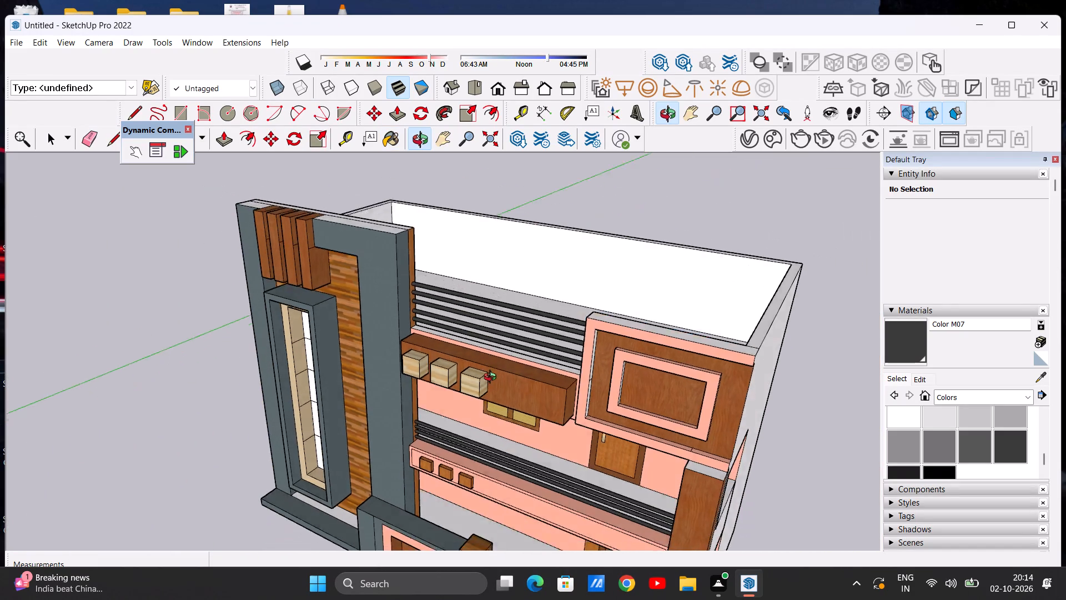
{"action": "middle_click_drag", "start_coordinate": [492, 378], "coordinate": [504, 424]}
{"action": "scroll", "coordinate": [537, 377], "scroll_direction": "up", "scroll_amount": 15}
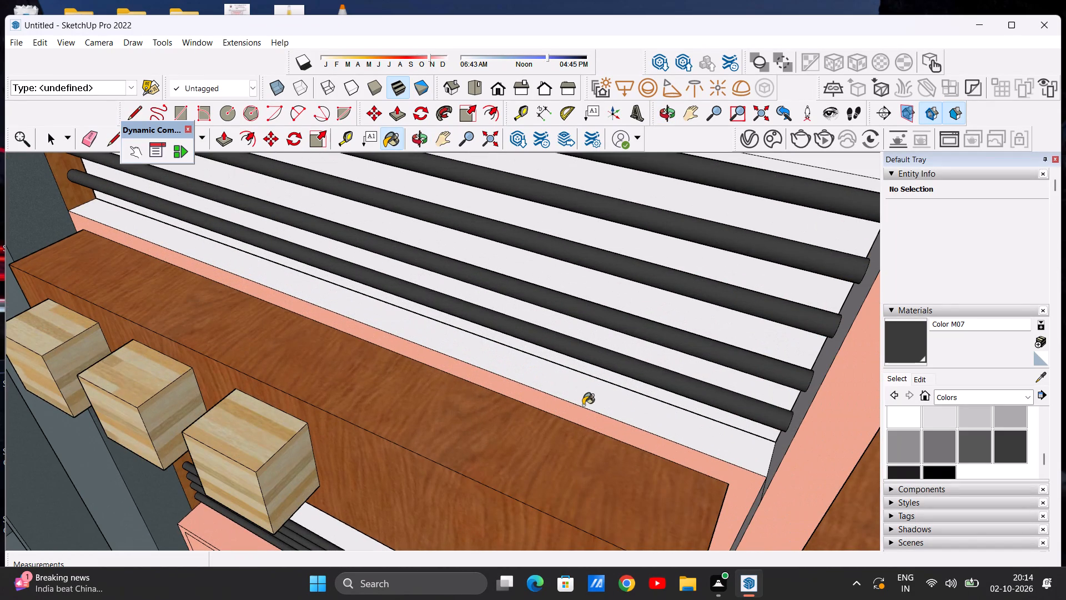
{"action": "left_click", "coordinate": [612, 405]}
{"action": "scroll", "coordinate": [629, 397], "scroll_direction": "down", "scroll_amount": 4}
{"action": "middle_click_drag", "start_coordinate": [588, 393], "coordinate": [800, 332]}
{"action": "scroll", "coordinate": [578, 368], "scroll_direction": "down", "scroll_amount": 6}
{"action": "scroll", "coordinate": [686, 257], "scroll_direction": "up", "scroll_amount": 4}
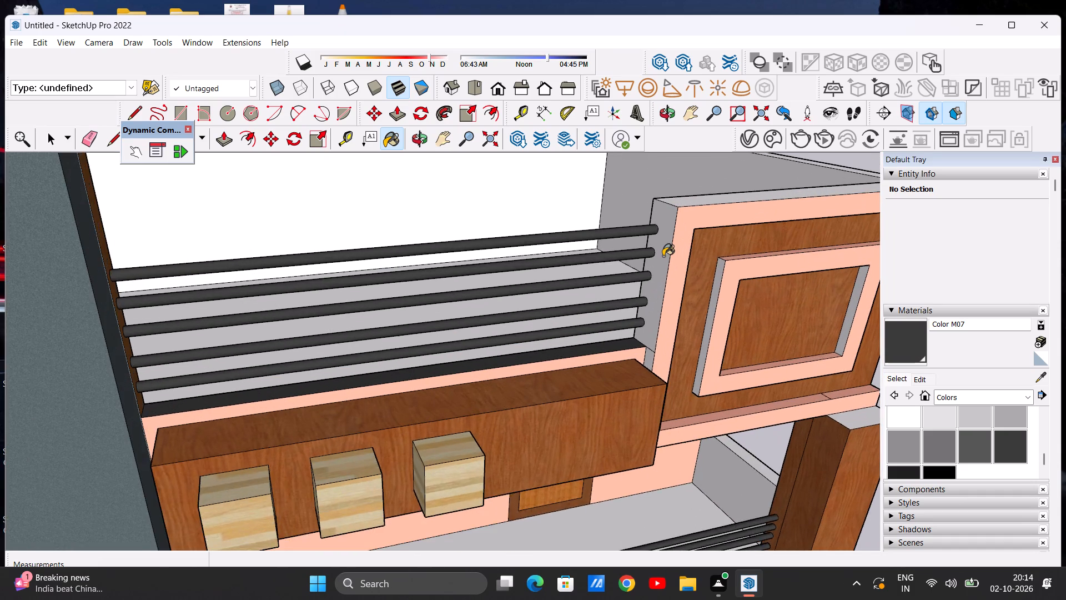
{"action": "scroll", "coordinate": [663, 256], "scroll_direction": "up", "scroll_amount": 5}
{"action": "left_click", "coordinate": [663, 257]}
{"action": "scroll", "coordinate": [559, 291], "scroll_direction": "down", "scroll_amount": 6}
{"action": "scroll", "coordinate": [597, 352], "scroll_direction": "up", "scroll_amount": 13}
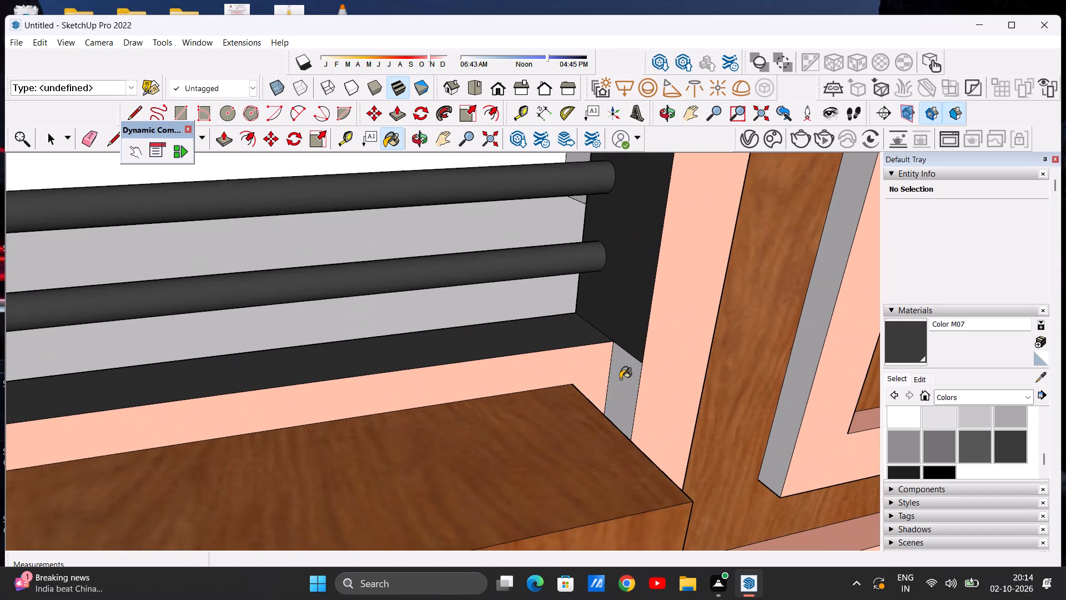
{"action": "left_click", "coordinate": [620, 379]}
Inspect the whole house from the front and above for surfaces still lacking a material.
{"action": "scroll", "coordinate": [601, 346], "scroll_direction": "down", "scroll_amount": 17}
{"action": "middle_click_drag", "start_coordinate": [596, 338], "coordinate": [435, 316]}
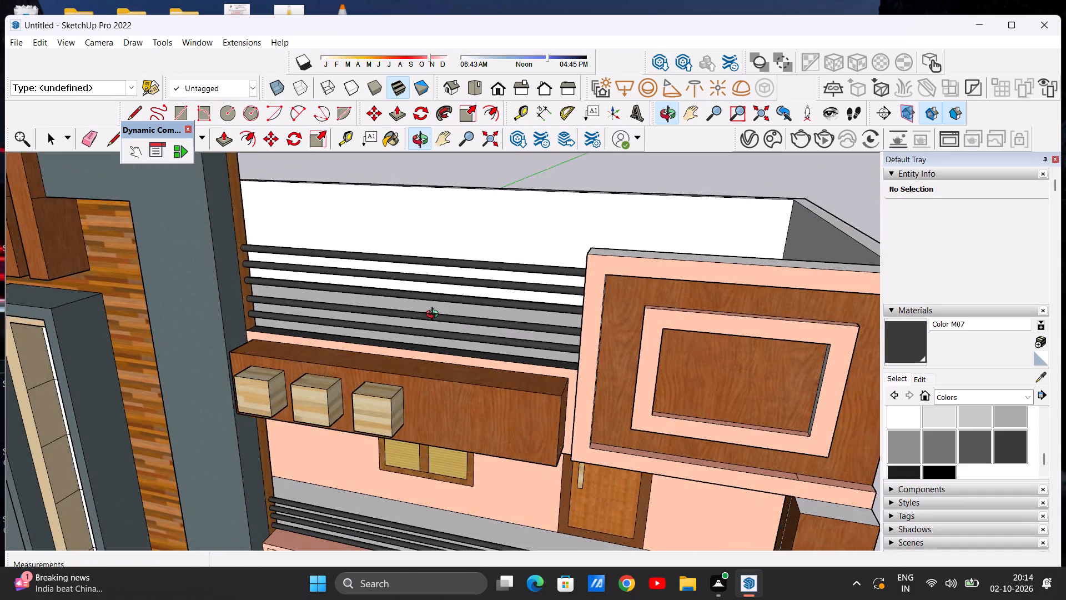
{"action": "middle_click_drag", "start_coordinate": [435, 316], "coordinate": [401, 313]}
{"action": "middle_click_drag", "start_coordinate": [240, 328], "coordinate": [374, 317]}
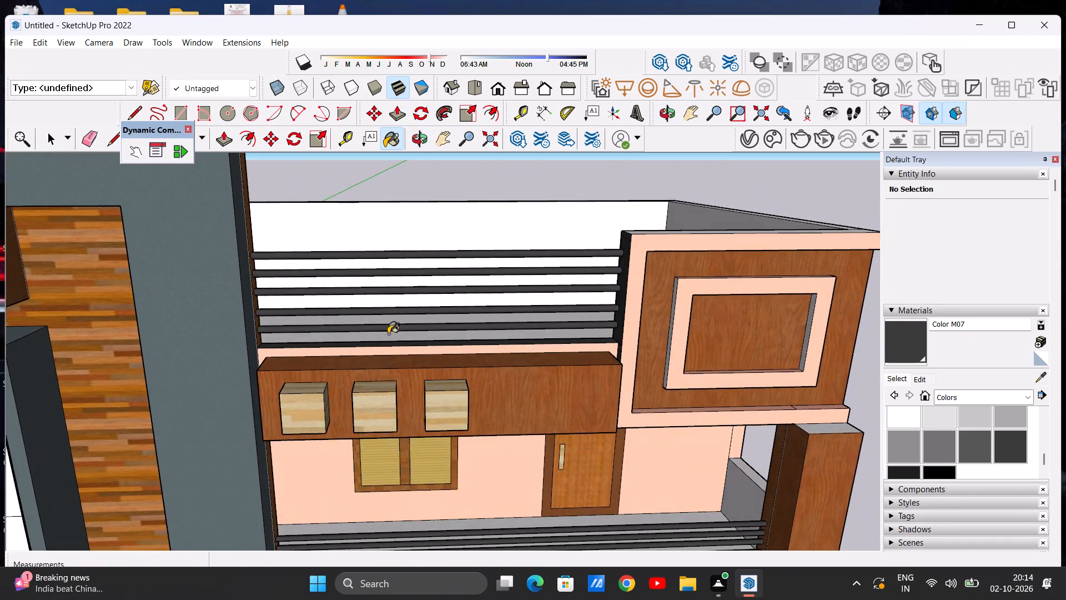
{"action": "scroll", "coordinate": [390, 351], "scroll_direction": "down", "scroll_amount": 10}
{"action": "middle_click_drag", "start_coordinate": [467, 313], "coordinate": [476, 443]}
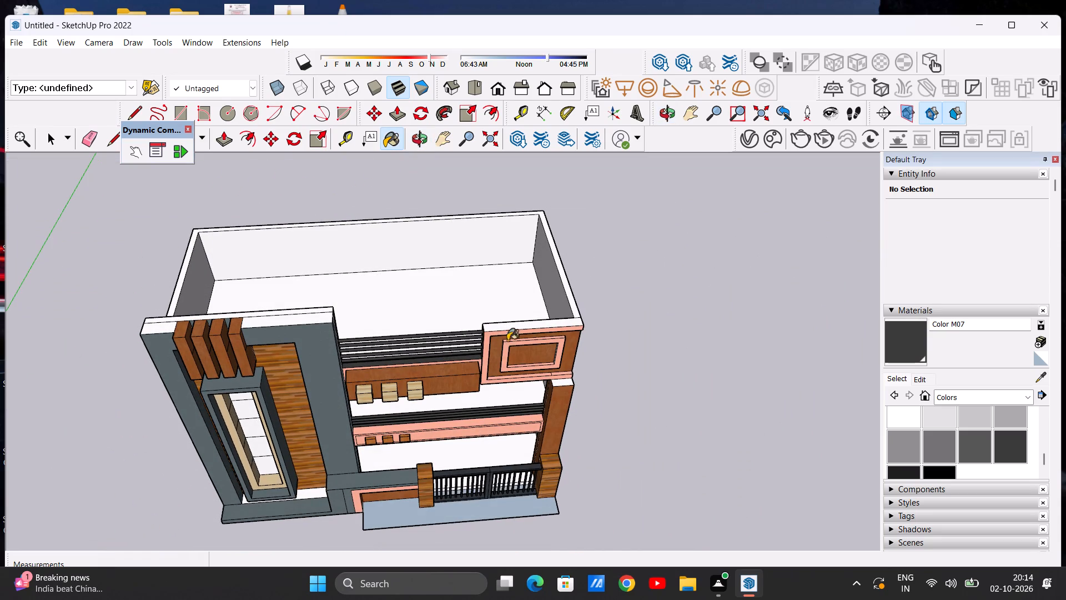
{"action": "middle_click_drag", "start_coordinate": [439, 365], "coordinate": [421, 258]}
{"action": "scroll", "coordinate": [440, 359], "scroll_direction": "up", "scroll_amount": 1}
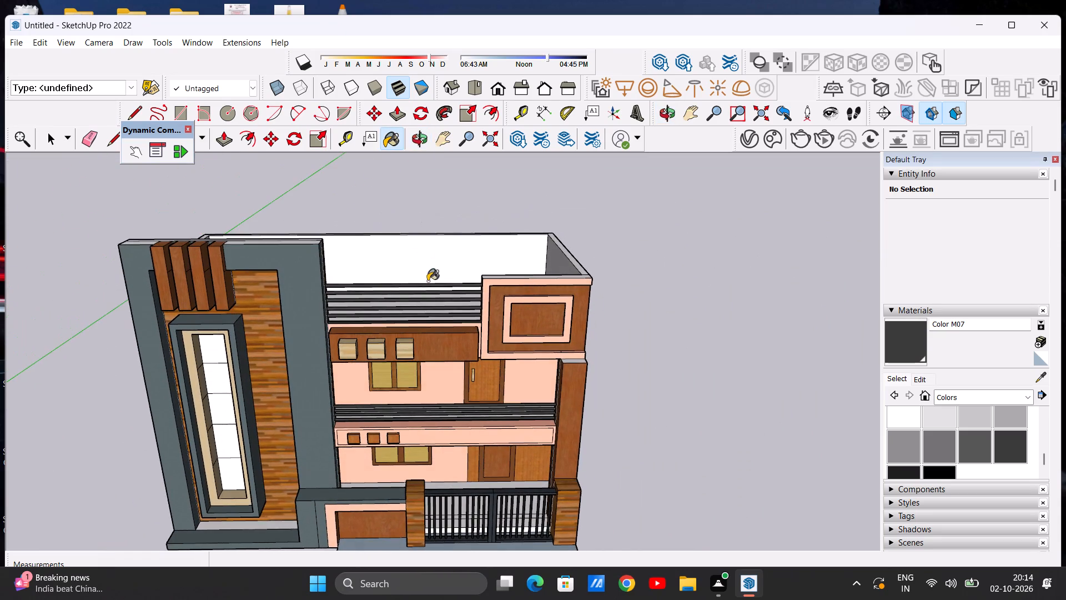
{"action": "middle_click_drag", "start_coordinate": [435, 316], "coordinate": [508, 356]}
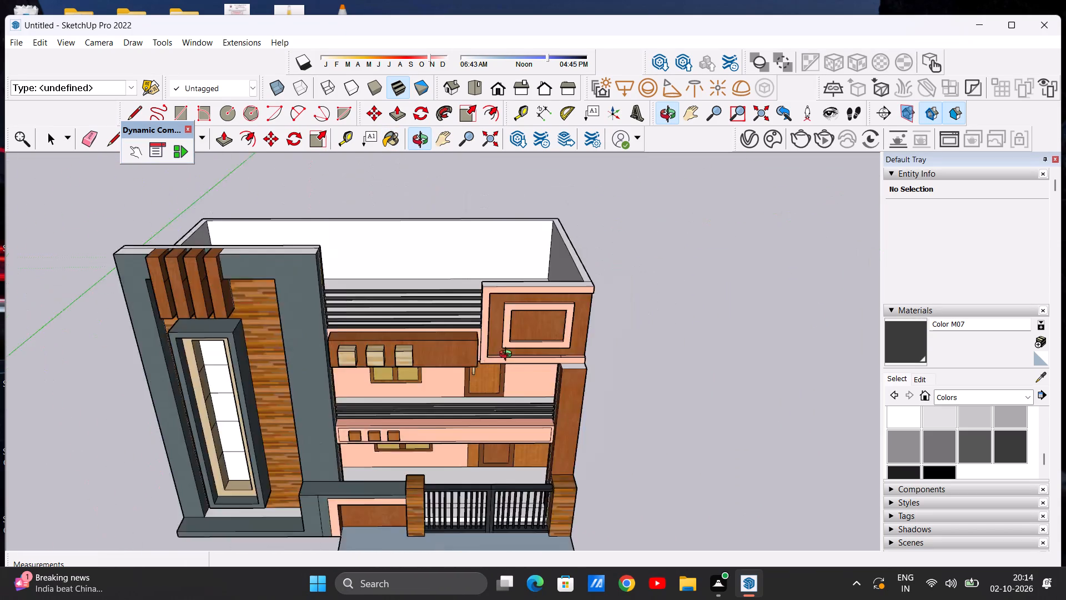
{"action": "middle_click_drag", "start_coordinate": [508, 356], "coordinate": [465, 227]}
{"action": "scroll", "coordinate": [571, 308], "scroll_direction": "down", "scroll_amount": 3}
{"action": "middle_click_drag", "start_coordinate": [550, 318], "coordinate": [495, 327]}
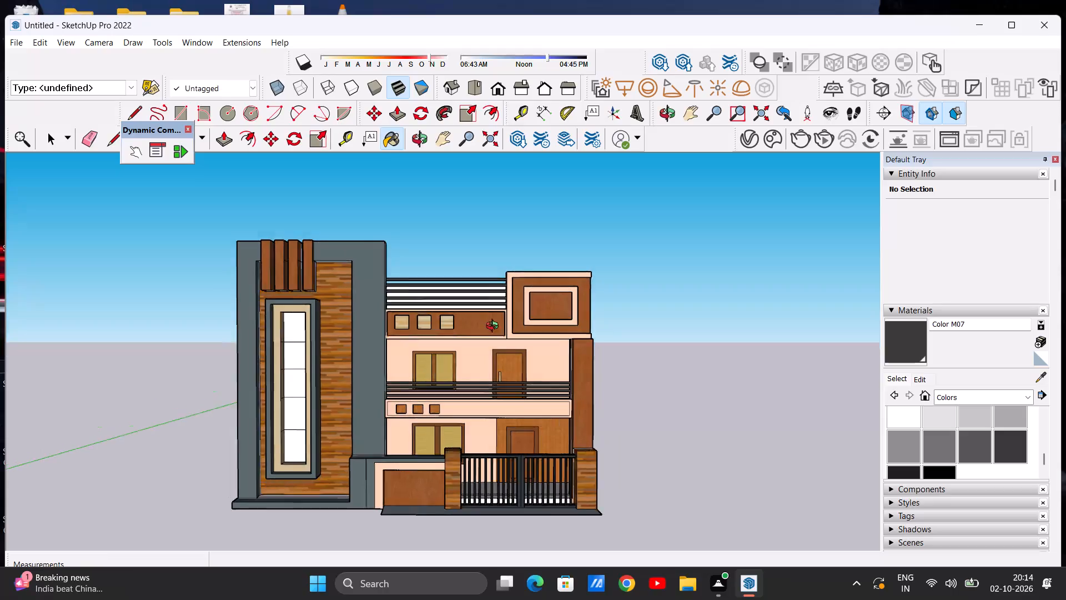
{"action": "middle_click_drag", "start_coordinate": [495, 327], "coordinate": [501, 391]}
{"action": "key", "text": "space"}
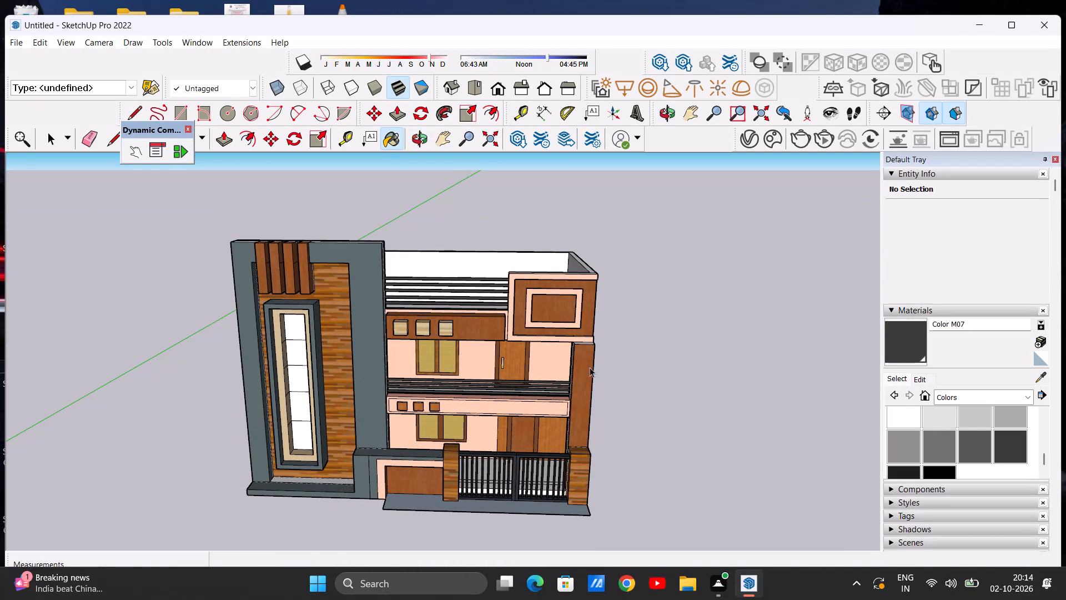
{"action": "scroll", "coordinate": [628, 348], "scroll_direction": "down", "scroll_amount": 6}
{"action": "middle_click_drag", "start_coordinate": [532, 341], "coordinate": [539, 309]}
{"action": "scroll", "coordinate": [531, 334], "scroll_direction": "up", "scroll_amount": 1}
{"action": "scroll", "coordinate": [558, 411], "scroll_direction": "up", "scroll_amount": 6}
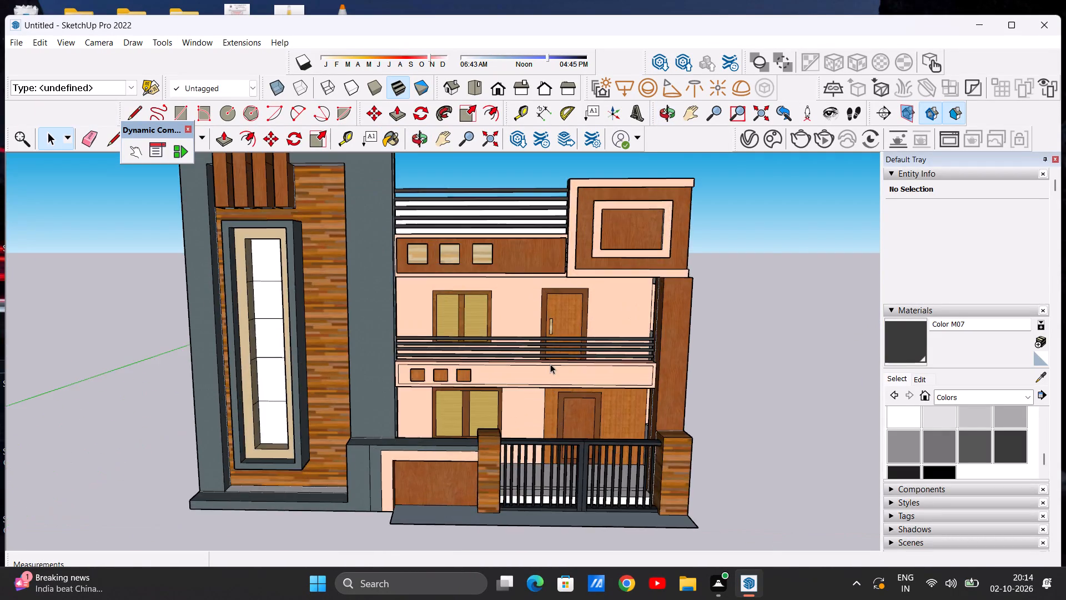
{"action": "scroll", "coordinate": [550, 364], "scroll_direction": "up", "scroll_amount": 4}
{"action": "scroll", "coordinate": [550, 364], "scroll_direction": "down", "scroll_amount": 1}
{"action": "scroll", "coordinate": [550, 364], "scroll_direction": "up", "scroll_amount": 2}
{"action": "scroll", "coordinate": [602, 361], "scroll_direction": "down", "scroll_amount": 10}
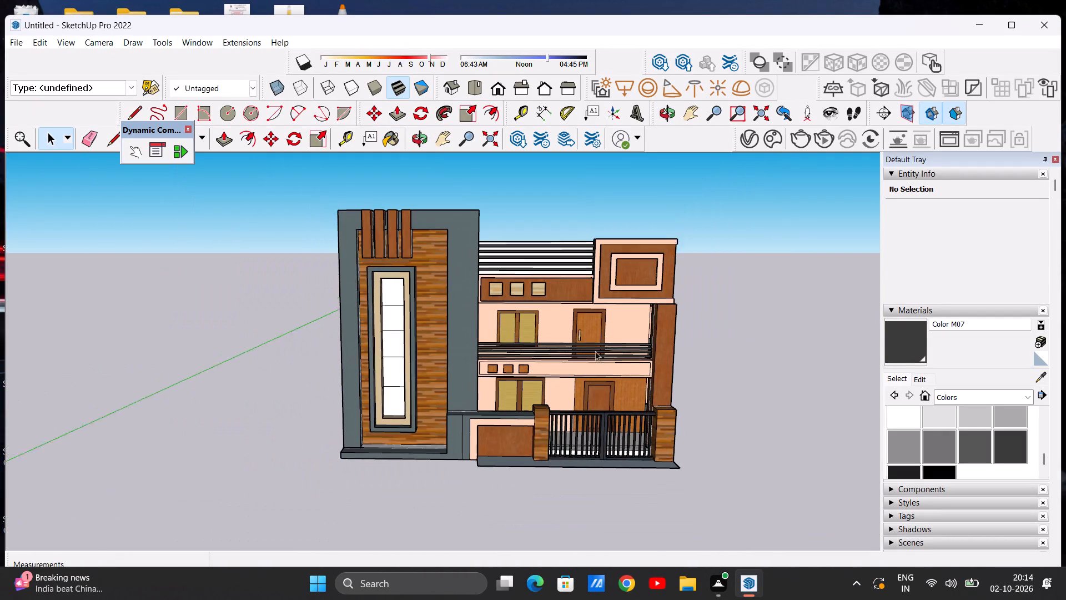
{"action": "scroll", "coordinate": [595, 351], "scroll_direction": "down", "scroll_amount": 1}
{"action": "middle_click_drag", "start_coordinate": [607, 384], "coordinate": [587, 532]}
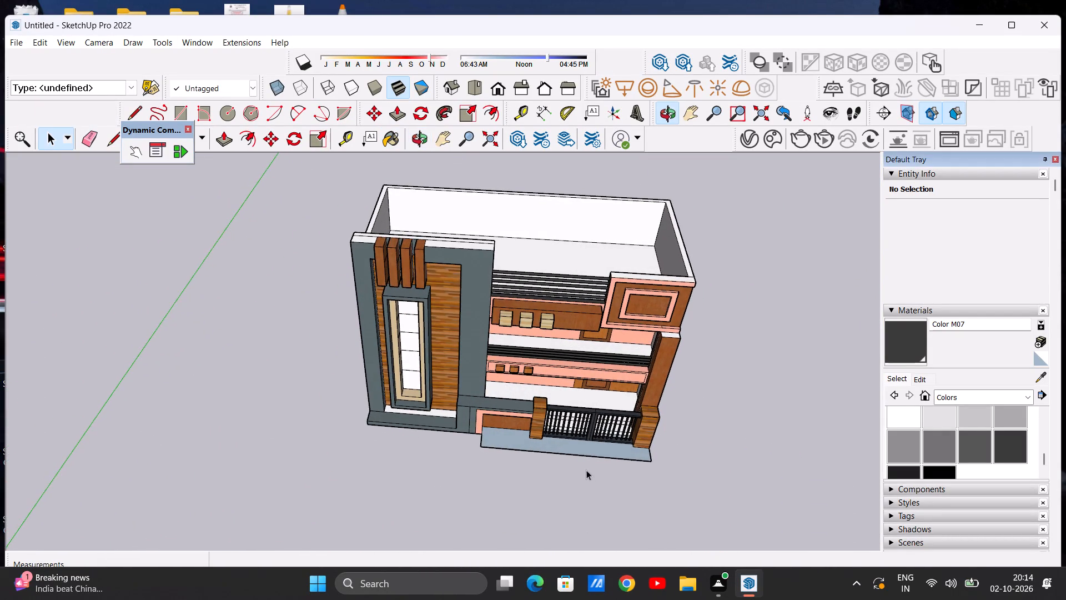
{"action": "scroll", "coordinate": [625, 412], "scroll_direction": "up", "scroll_amount": 5}
{"action": "scroll", "coordinate": [675, 381], "scroll_direction": "down", "scroll_amount": 10}
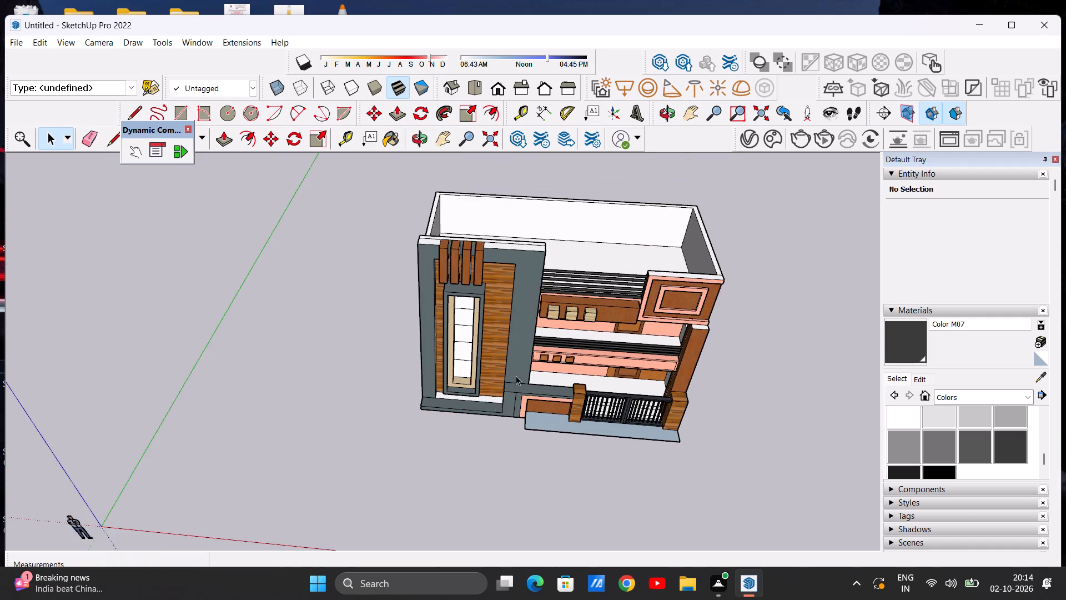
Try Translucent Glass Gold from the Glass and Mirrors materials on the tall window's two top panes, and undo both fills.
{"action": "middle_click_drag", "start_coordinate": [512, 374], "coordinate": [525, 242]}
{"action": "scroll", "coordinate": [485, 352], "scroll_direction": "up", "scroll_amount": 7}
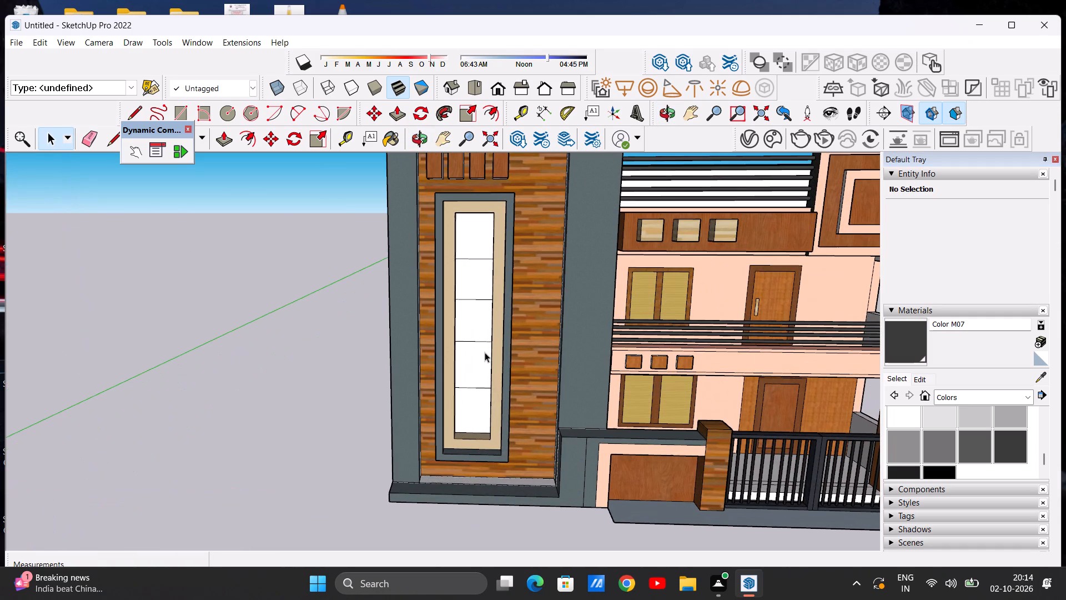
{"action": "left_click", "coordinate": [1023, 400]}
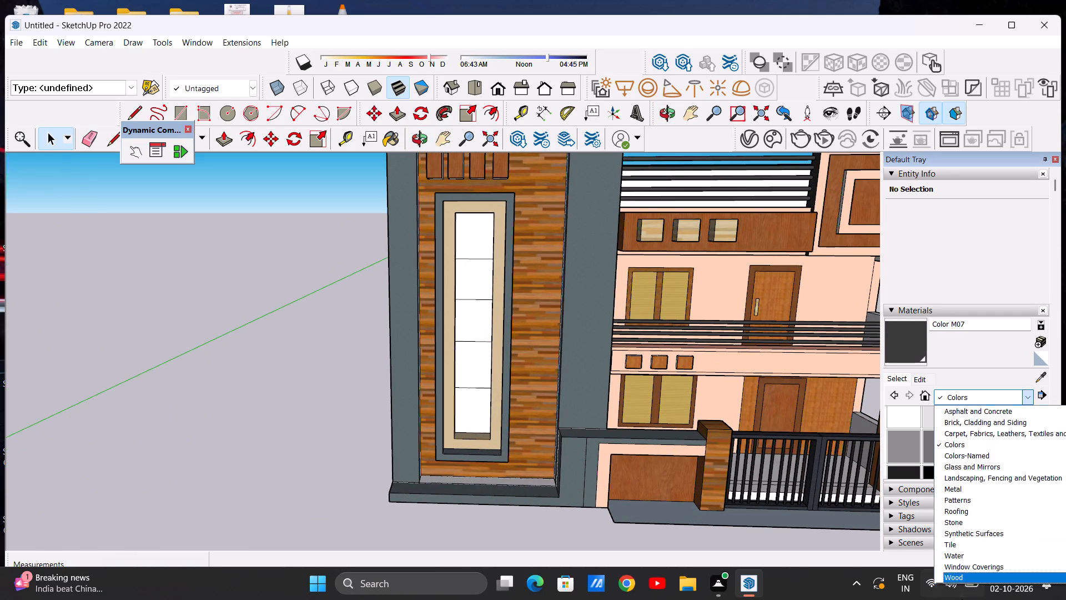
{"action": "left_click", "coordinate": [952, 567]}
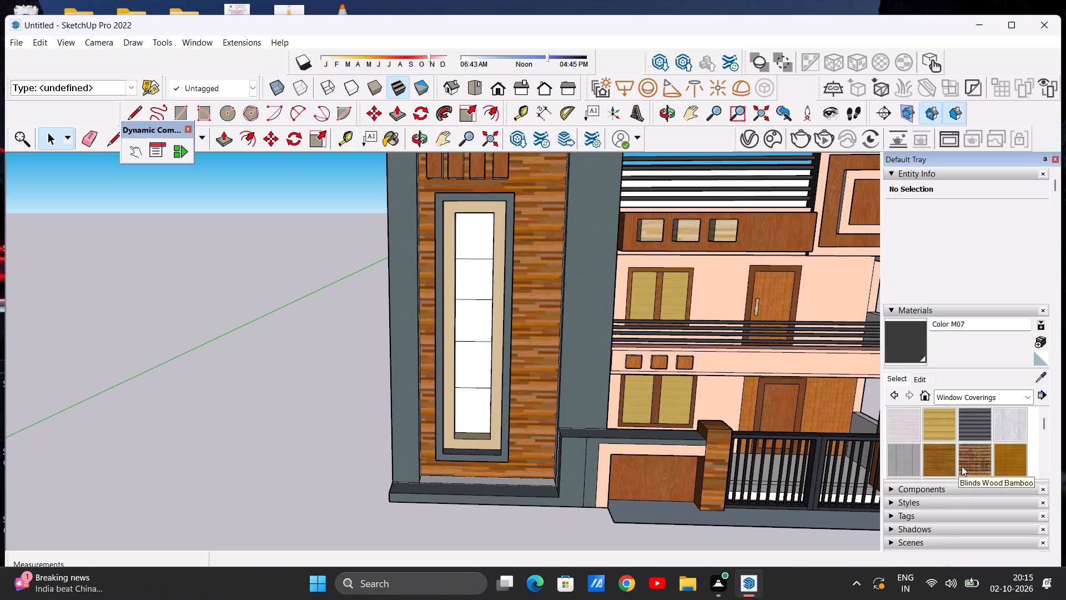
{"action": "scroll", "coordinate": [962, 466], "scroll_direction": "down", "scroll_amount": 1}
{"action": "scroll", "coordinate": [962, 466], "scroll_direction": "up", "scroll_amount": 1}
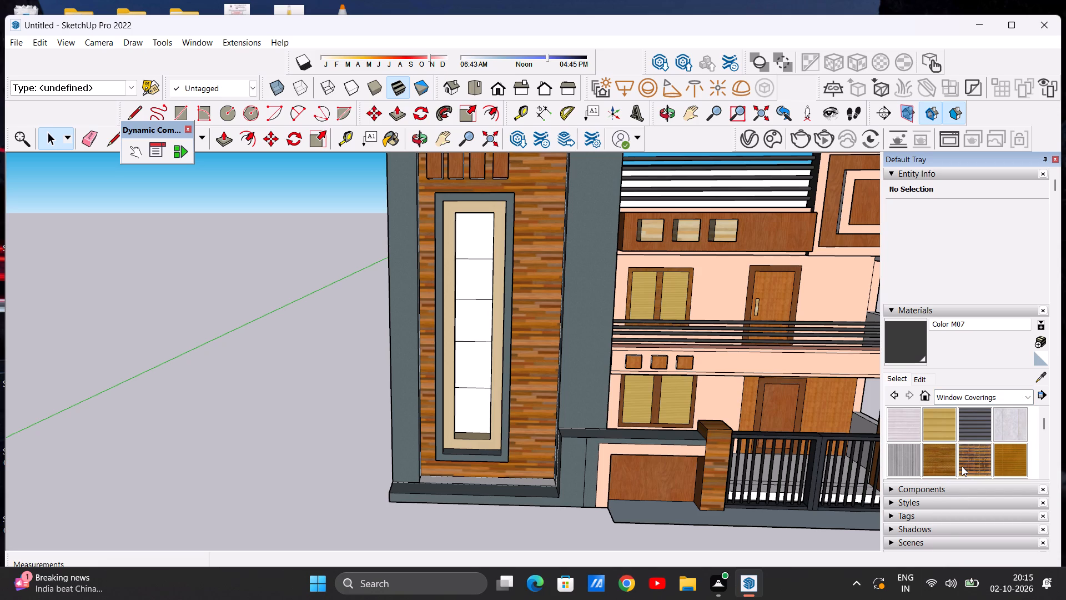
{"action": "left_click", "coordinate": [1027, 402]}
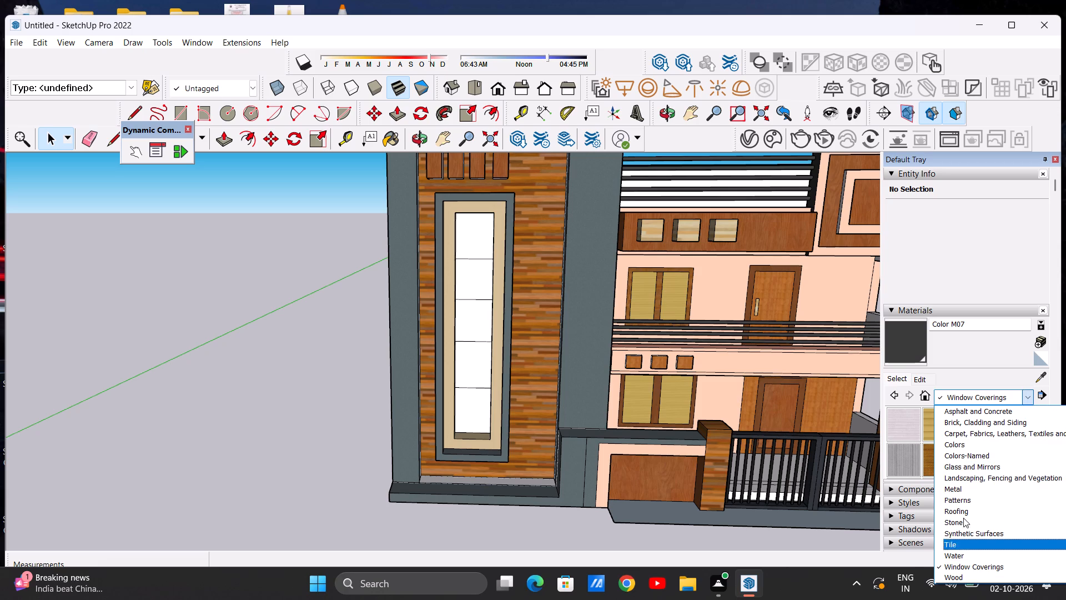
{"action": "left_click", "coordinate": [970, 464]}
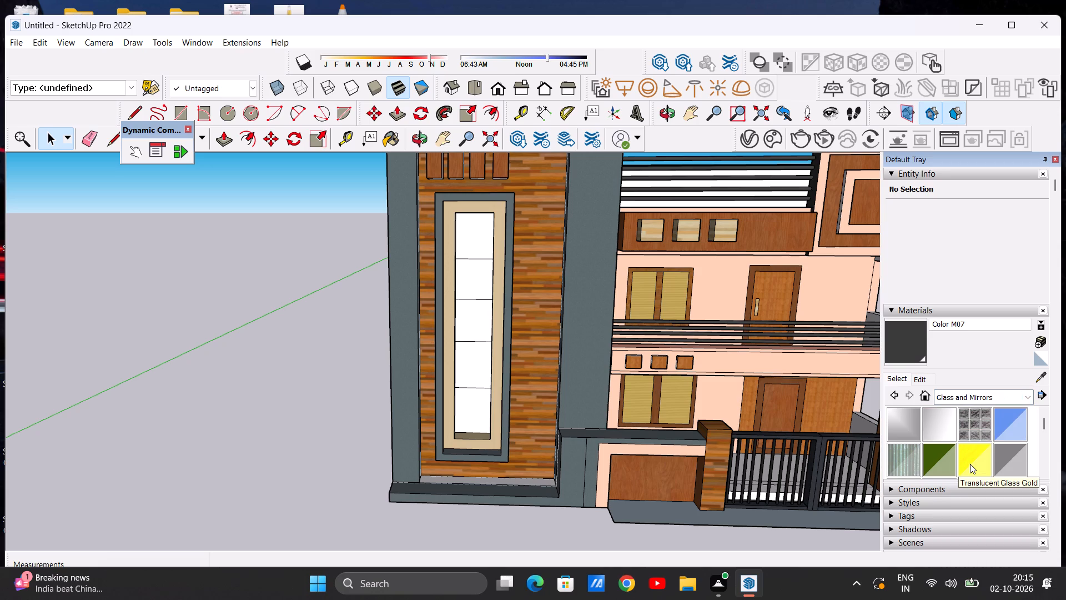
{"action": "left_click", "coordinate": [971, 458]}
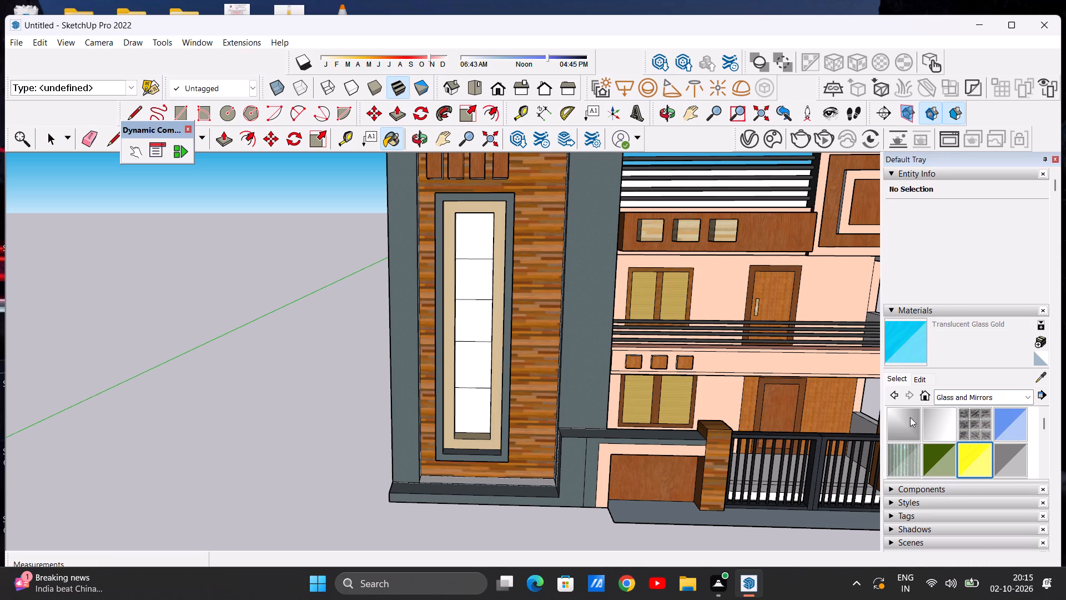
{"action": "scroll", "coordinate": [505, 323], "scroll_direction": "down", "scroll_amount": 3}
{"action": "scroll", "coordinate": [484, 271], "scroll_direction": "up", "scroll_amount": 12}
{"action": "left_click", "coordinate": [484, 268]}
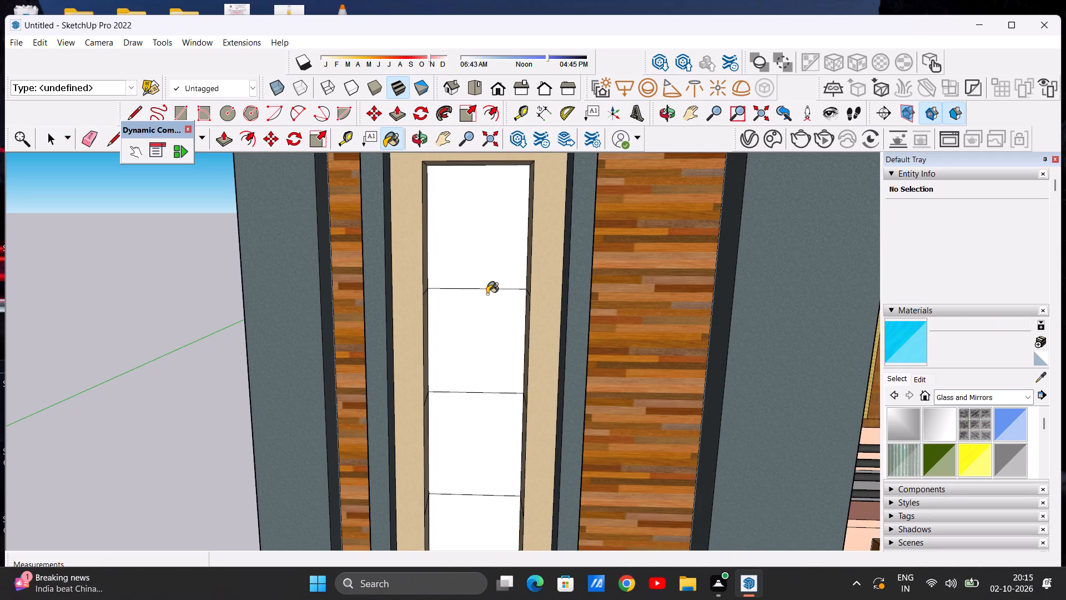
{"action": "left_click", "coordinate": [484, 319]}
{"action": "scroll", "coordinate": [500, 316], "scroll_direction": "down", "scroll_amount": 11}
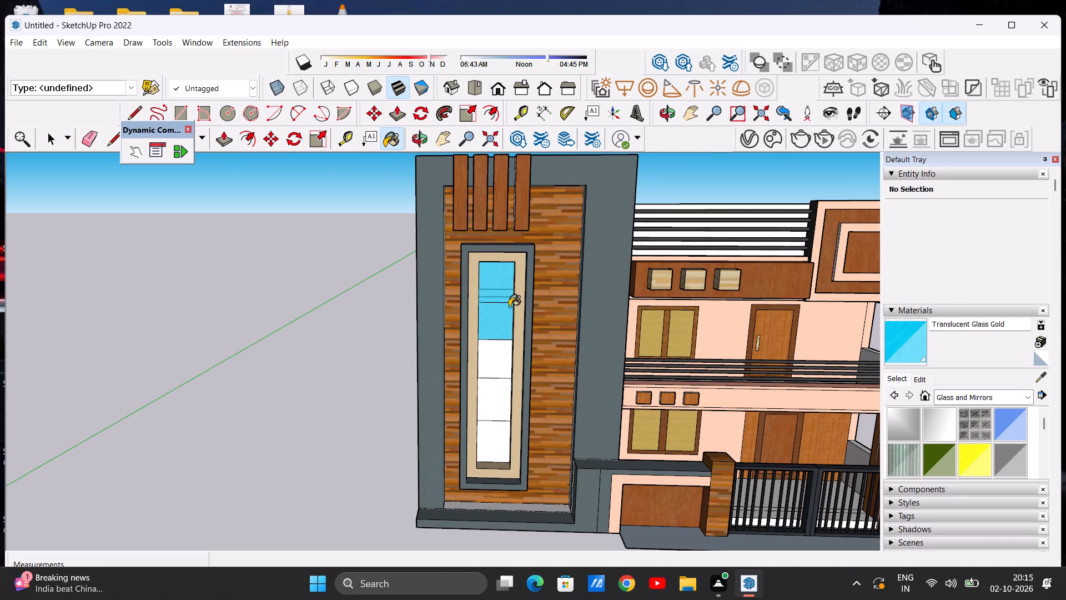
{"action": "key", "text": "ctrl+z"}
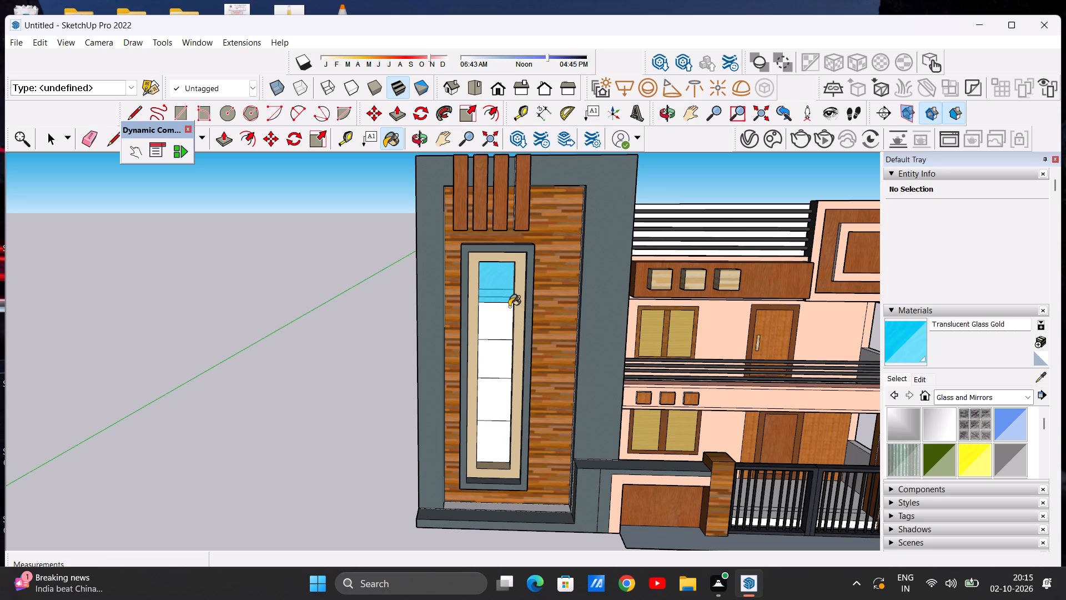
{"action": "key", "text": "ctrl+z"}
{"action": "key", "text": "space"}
Paint the five white panes of the tall window with Translucent Glass Safety from the Glass and Mirrors materials.
{"action": "scroll", "coordinate": [545, 310], "scroll_direction": "down", "scroll_amount": 2}
{"action": "scroll", "coordinate": [500, 319], "scroll_direction": "up", "scroll_amount": 2}
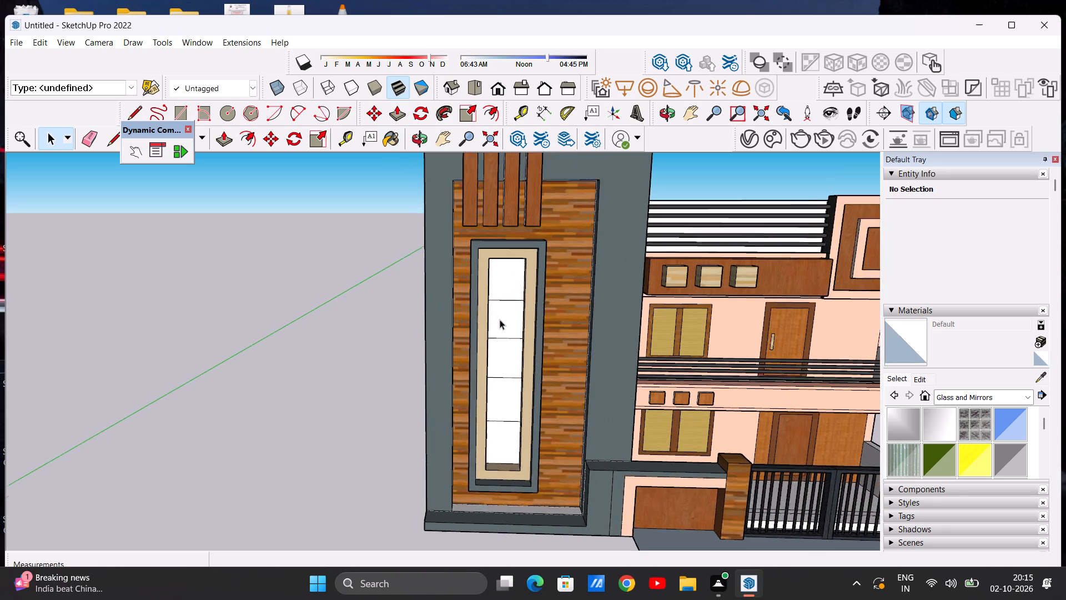
{"action": "scroll", "coordinate": [500, 319], "scroll_direction": "up", "scroll_amount": 1}
{"action": "scroll", "coordinate": [956, 449], "scroll_direction": "down", "scroll_amount": 1}
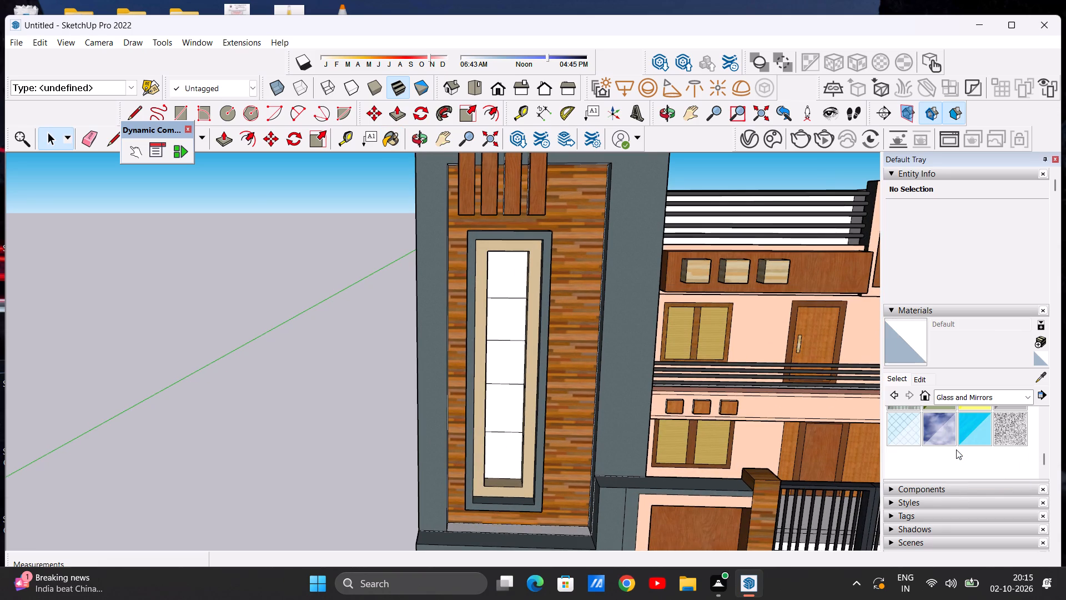
{"action": "left_click", "coordinate": [905, 437]}
{"action": "scroll", "coordinate": [410, 305], "scroll_direction": "up", "scroll_amount": 4}
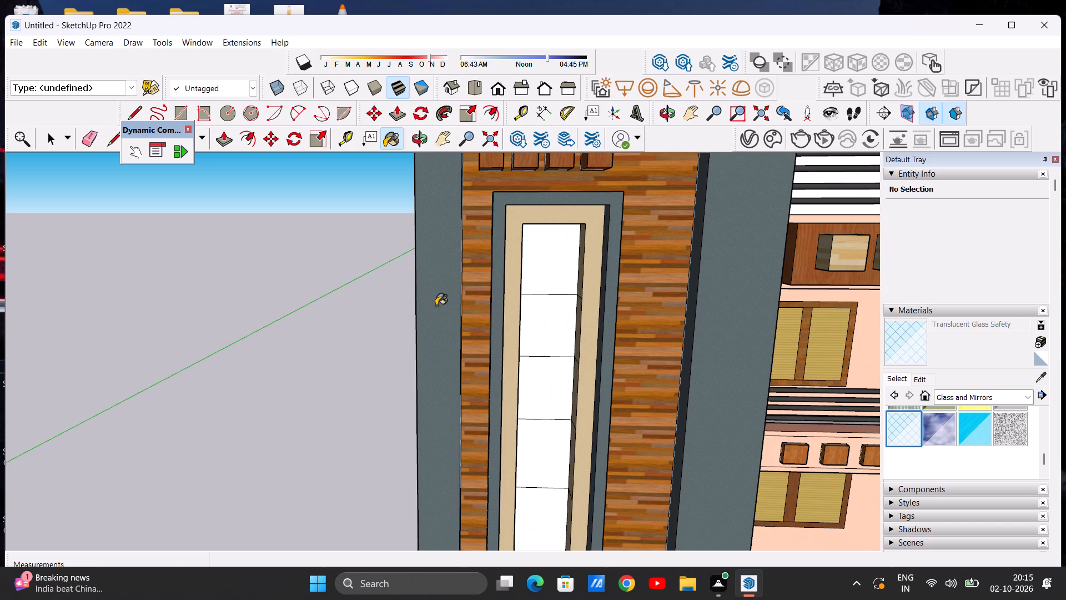
{"action": "left_click", "coordinate": [542, 267]}
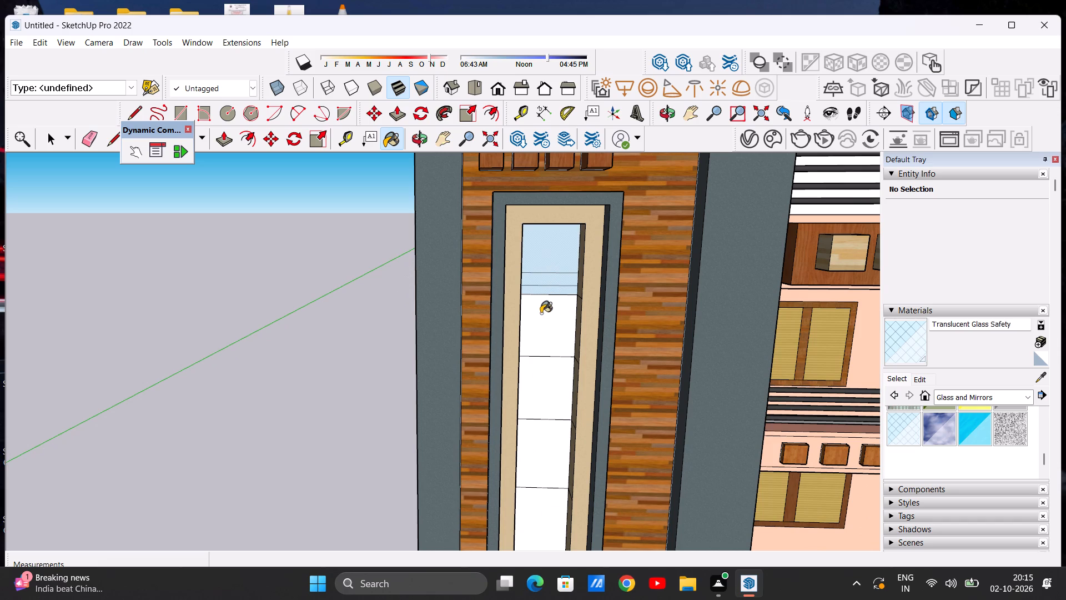
{"action": "left_click", "coordinate": [541, 313]}
{"action": "scroll", "coordinate": [535, 294], "scroll_direction": "down", "scroll_amount": 10}
{"action": "scroll", "coordinate": [531, 342], "scroll_direction": "up", "scroll_amount": 6}
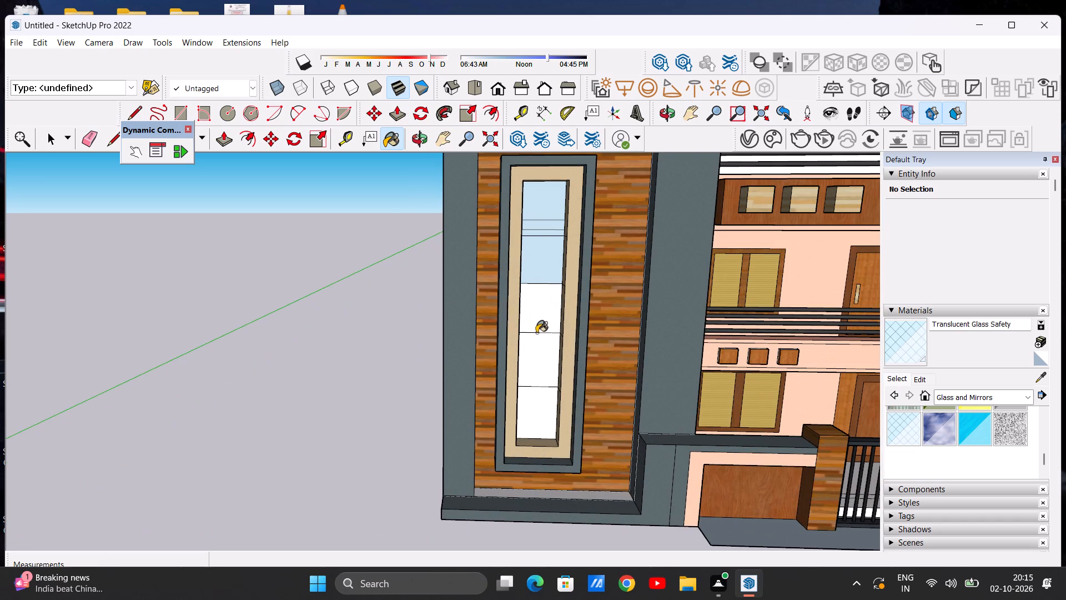
{"action": "left_click", "coordinate": [536, 332]}
{"action": "left_click", "coordinate": [537, 358]}
{"action": "left_click", "coordinate": [539, 407]}
Inspect the glazed tall window and the whole house from the front and above for surfaces still lacking a material.
{"action": "scroll", "coordinate": [492, 366], "scroll_direction": "down", "scroll_amount": 13}
{"action": "middle_click_drag", "start_coordinate": [511, 377], "coordinate": [490, 341]}
{"action": "scroll", "coordinate": [529, 327], "scroll_direction": "up", "scroll_amount": 7}
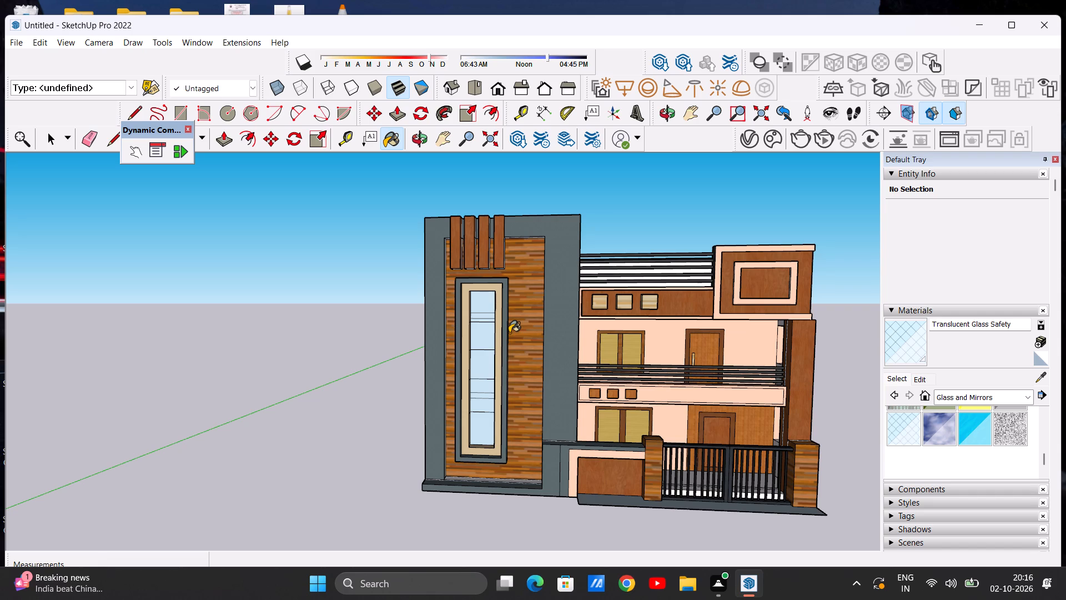
{"action": "middle_click_drag", "start_coordinate": [521, 268], "coordinate": [615, 304]}
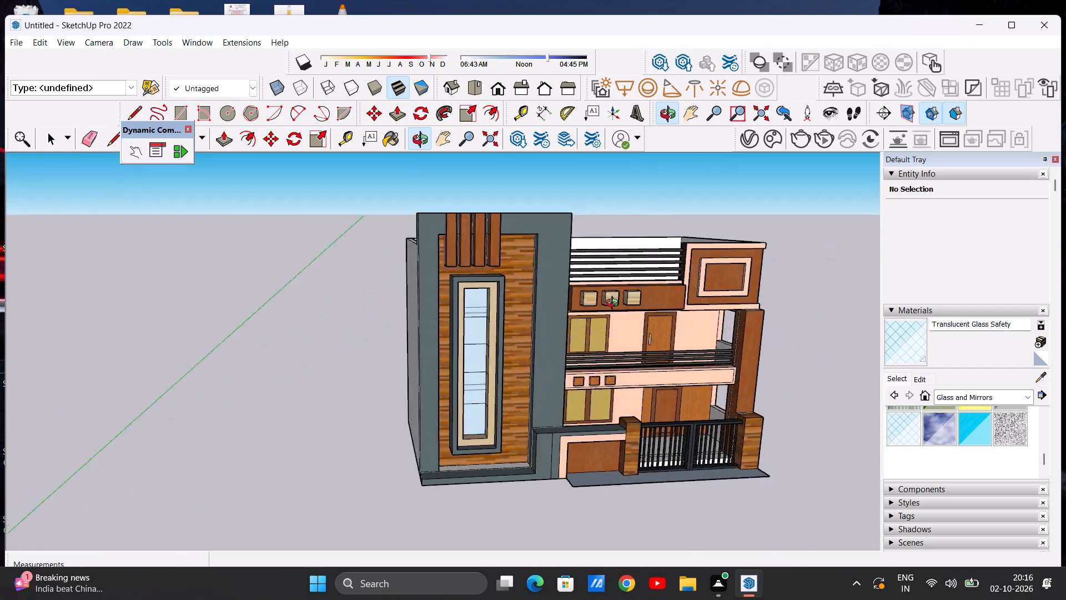
{"action": "middle_click_drag", "start_coordinate": [615, 304], "coordinate": [528, 443]}
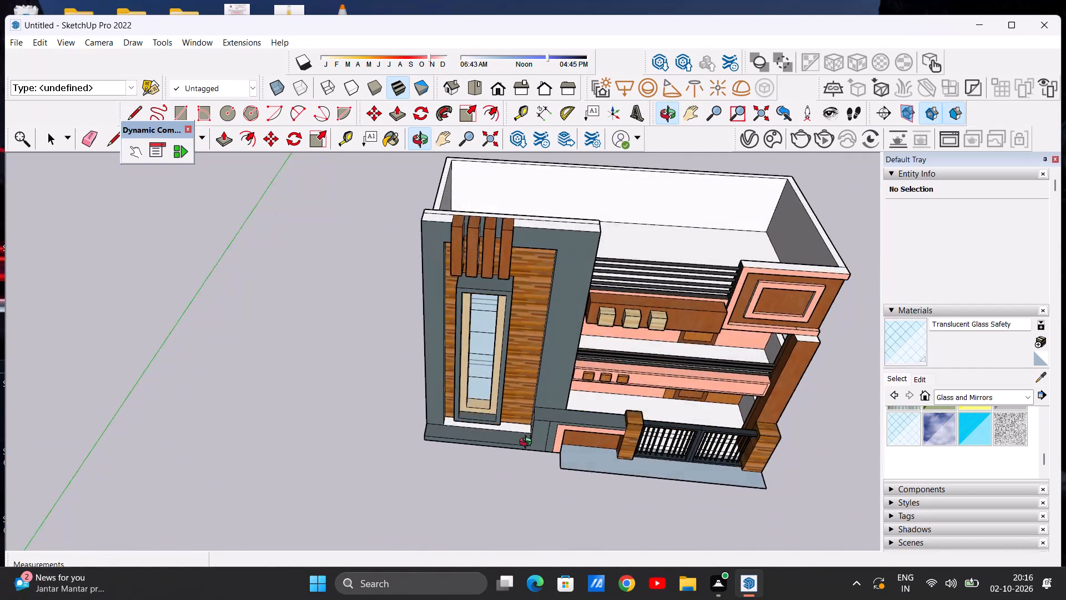
{"action": "middle_click_drag", "start_coordinate": [528, 443], "coordinate": [553, 305]}
{"action": "scroll", "coordinate": [487, 339], "scroll_direction": "down", "scroll_amount": 4}
{"action": "scroll", "coordinate": [497, 337], "scroll_direction": "up", "scroll_amount": 5}
{"action": "key", "text": "space"}
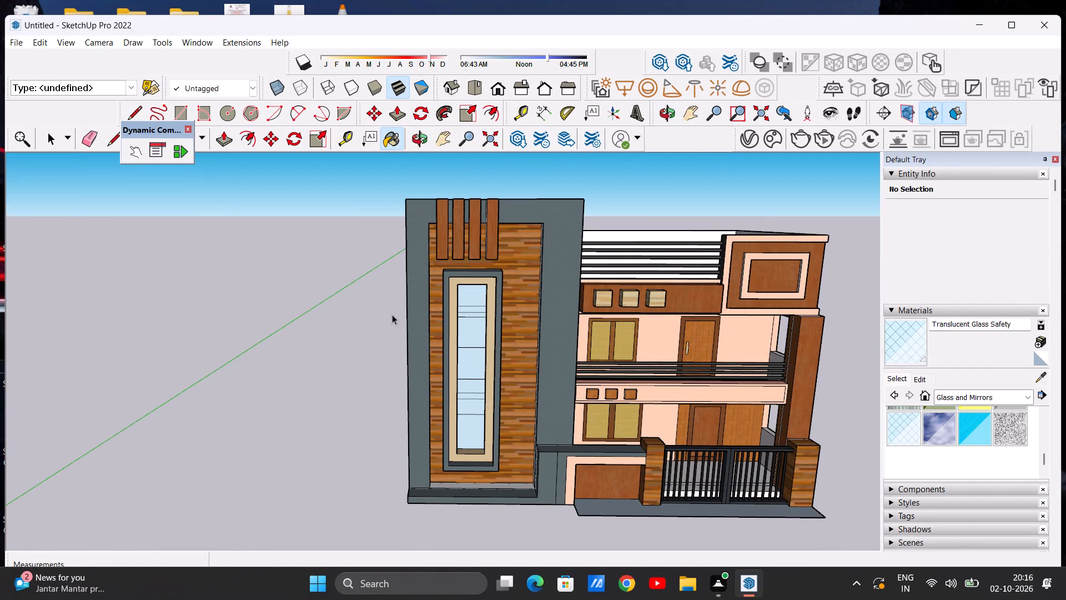
Paint the white top faces of the grey tower frame with Formica Speckled Grey from the Synthetic Surfaces materials.
{"action": "scroll", "coordinate": [457, 279], "scroll_direction": "down", "scroll_amount": 5}
{"action": "middle_click_drag", "start_coordinate": [445, 310], "coordinate": [458, 496]}
{"action": "scroll", "coordinate": [532, 291], "scroll_direction": "up", "scroll_amount": 4}
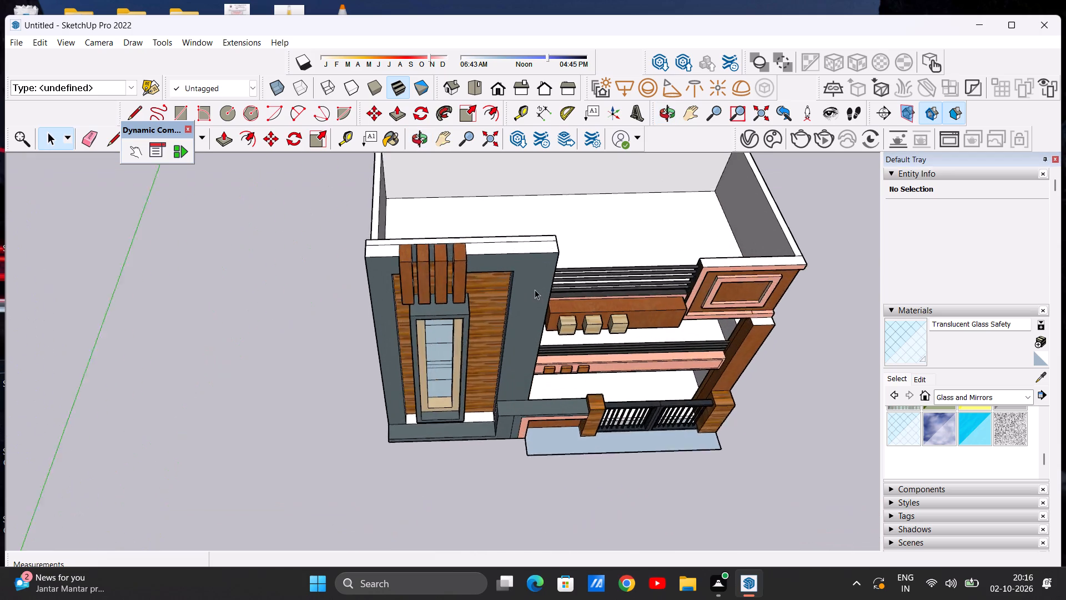
{"action": "scroll", "coordinate": [535, 289], "scroll_direction": "up", "scroll_amount": 3}
{"action": "left_click", "coordinate": [1031, 396]}
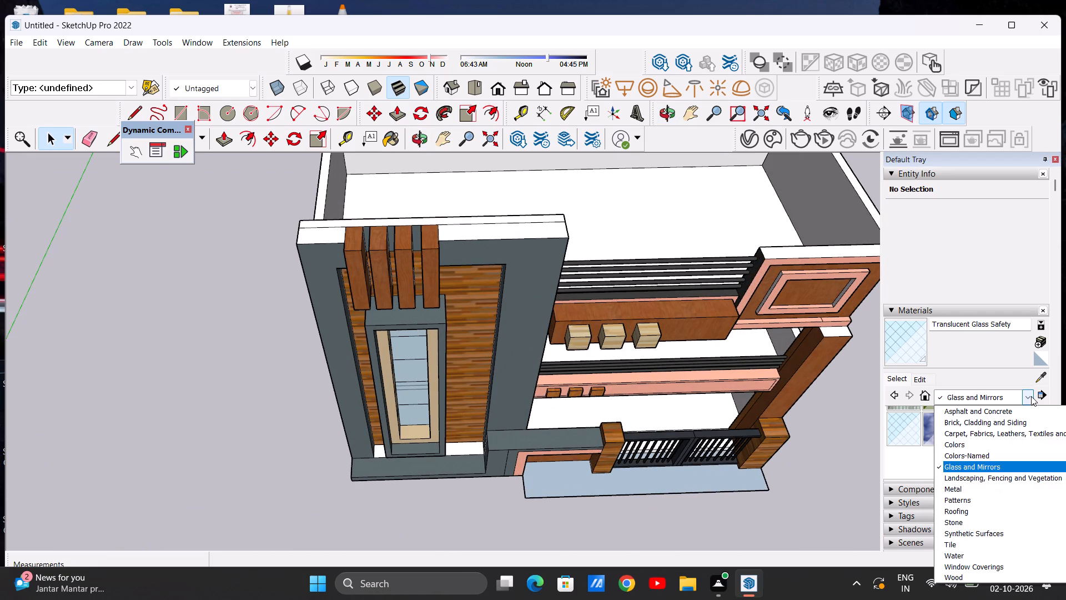
{"action": "left_click", "coordinate": [1005, 533]}
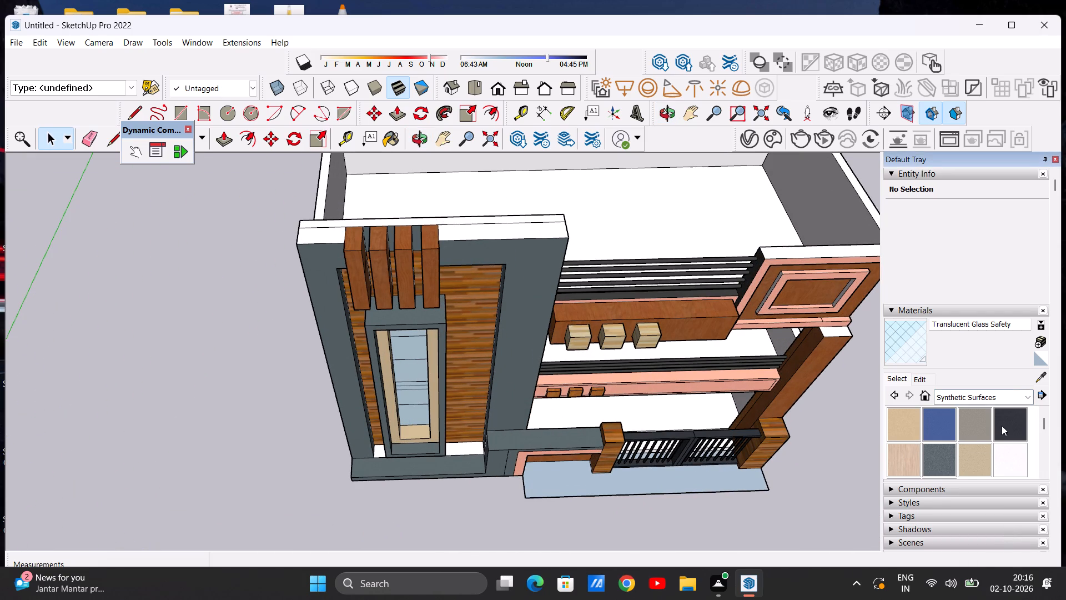
{"action": "left_click", "coordinate": [938, 467]}
{"action": "scroll", "coordinate": [502, 232], "scroll_direction": "up", "scroll_amount": 6}
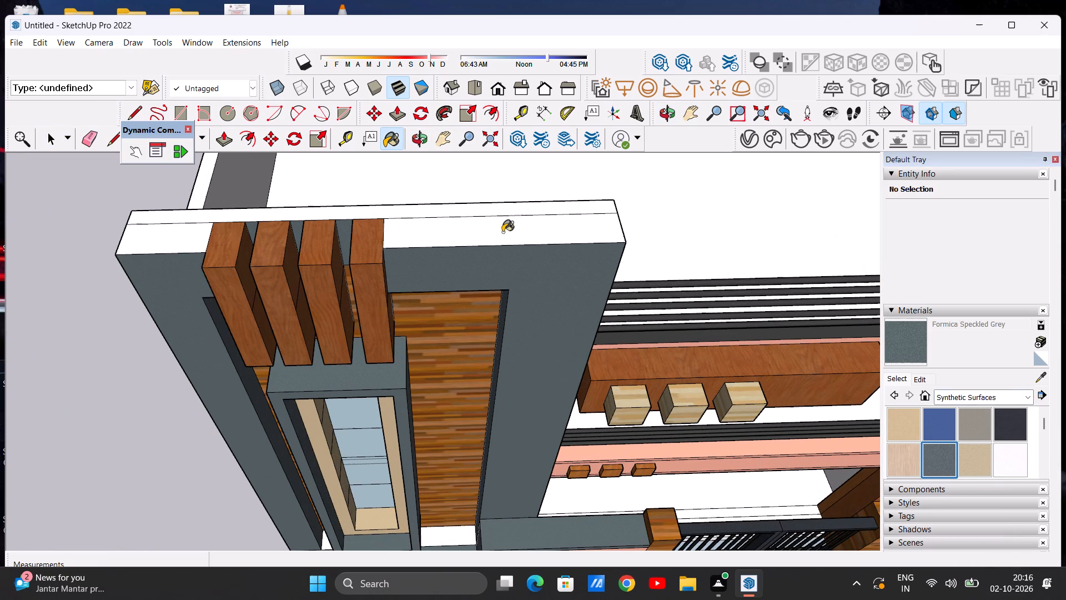
{"action": "left_click", "coordinate": [502, 232]}
{"action": "left_click", "coordinate": [499, 204]}
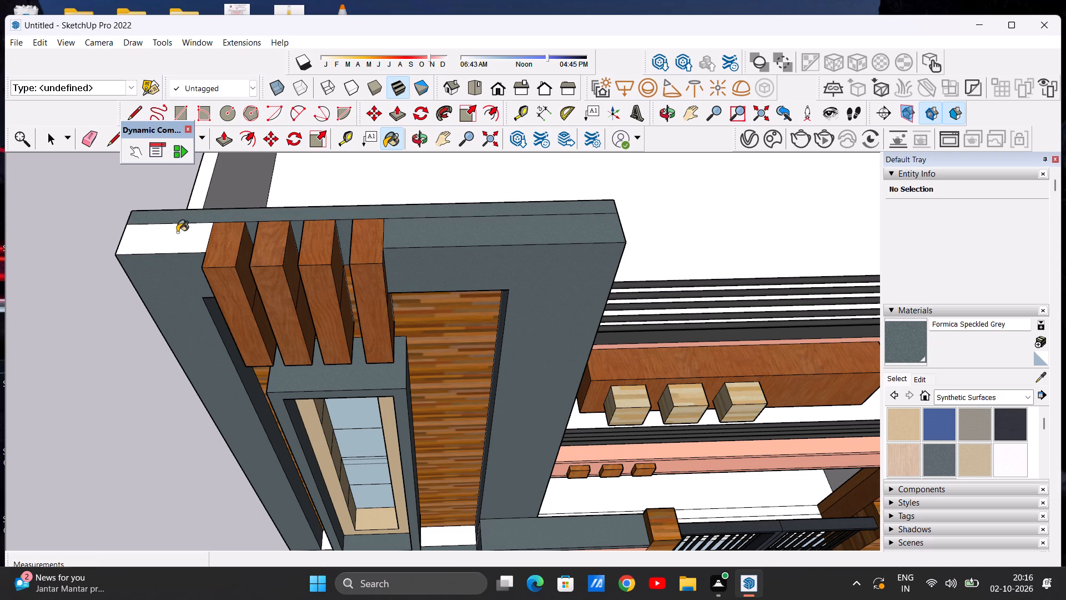
{"action": "left_click", "coordinate": [177, 232]}
Paint the tower's rear face above the roof terrace and the low parapet's inner face below the railing with Formica Speckled Grey.
{"action": "scroll", "coordinate": [344, 234], "scroll_direction": "down", "scroll_amount": 19}
{"action": "middle_click_drag", "start_coordinate": [517, 232], "coordinate": [346, 233]}
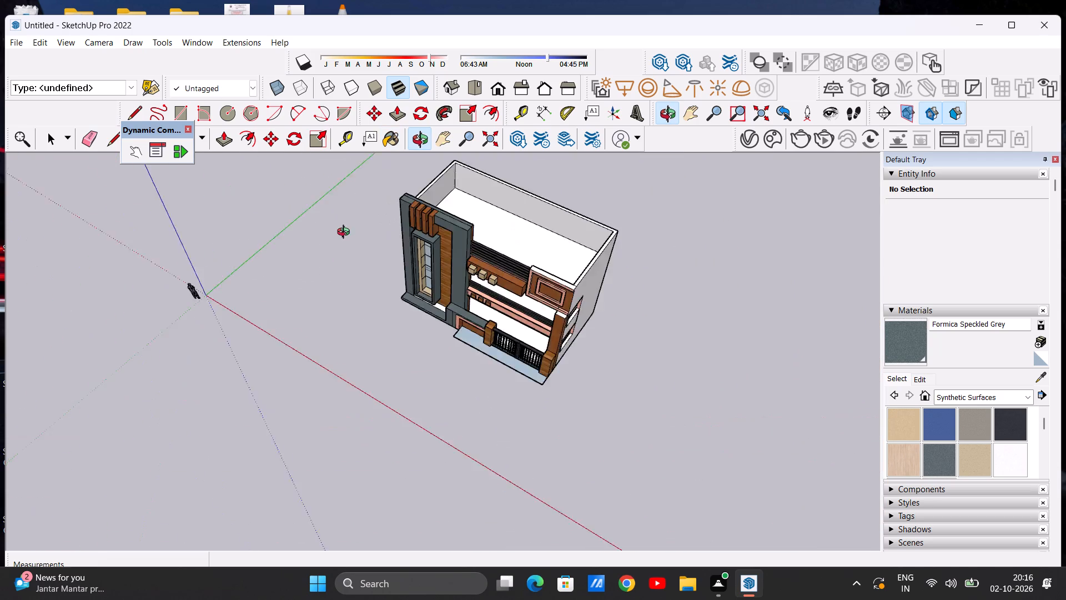
{"action": "middle_click_drag", "start_coordinate": [346, 233], "coordinate": [2, 226]}
{"action": "scroll", "coordinate": [652, 319], "scroll_direction": "up", "scroll_amount": 12}
{"action": "left_click", "coordinate": [399, 259]}
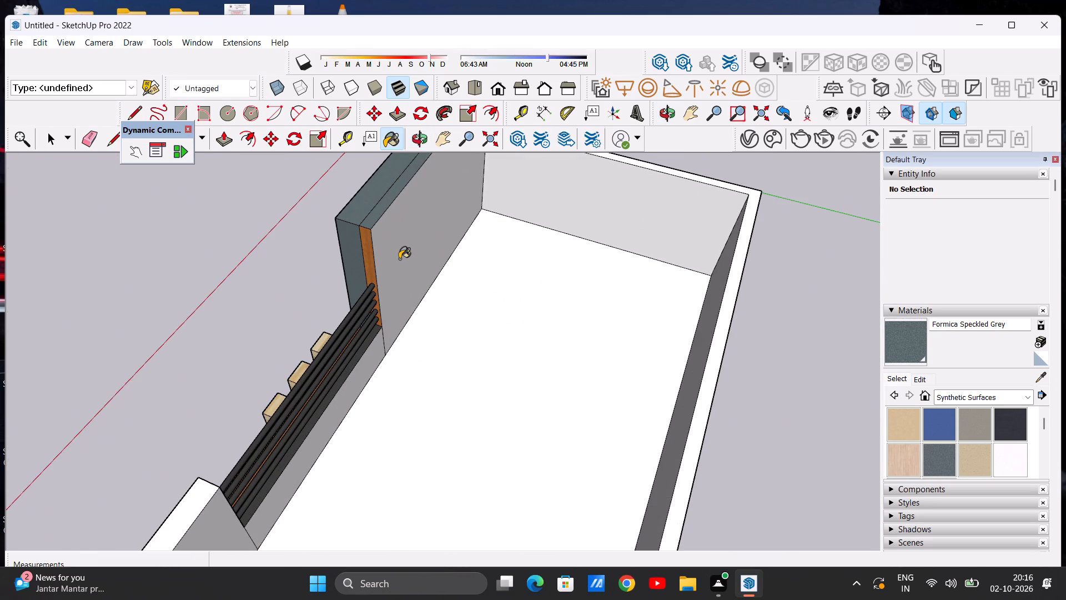
{"action": "scroll", "coordinate": [432, 274], "scroll_direction": "down", "scroll_amount": 3}
{"action": "middle_click_drag", "start_coordinate": [392, 373], "coordinate": [346, 294]}
{"action": "scroll", "coordinate": [322, 359], "scroll_direction": "up", "scroll_amount": 6}
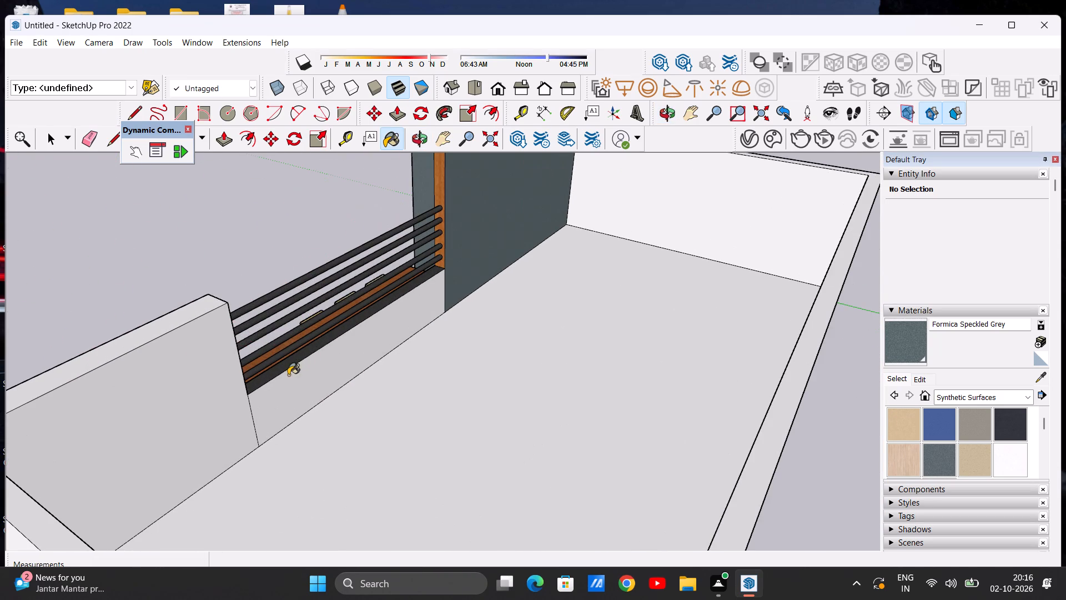
{"action": "left_click", "coordinate": [276, 395]}
Inspect the house from the side, front and above for remaining unpainted surfaces.
{"action": "scroll", "coordinate": [511, 353], "scroll_direction": "down", "scroll_amount": 8}
{"action": "middle_click_drag", "start_coordinate": [301, 364], "coordinate": [646, 326]}
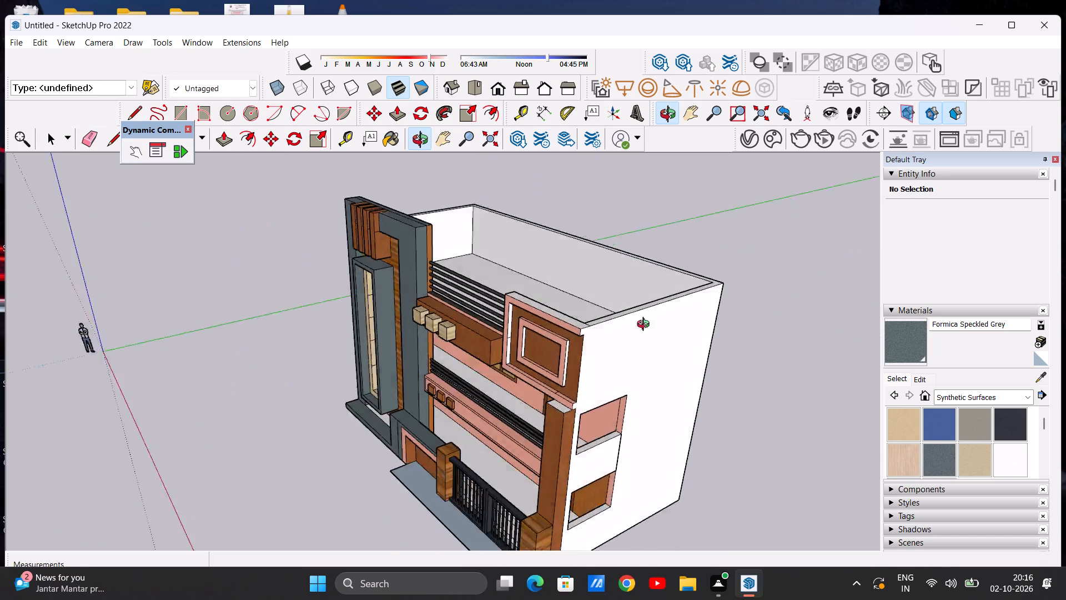
{"action": "middle_click_drag", "start_coordinate": [646, 326], "coordinate": [711, 303]}
{"action": "middle_click_drag", "start_coordinate": [520, 367], "coordinate": [675, 313]}
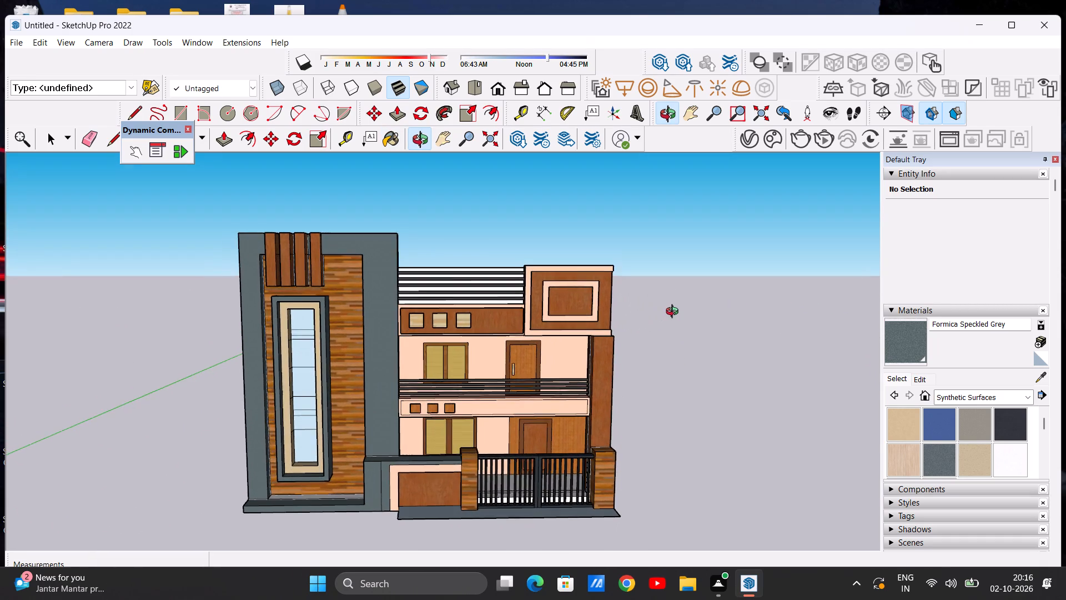
{"action": "middle_click_drag", "start_coordinate": [675, 313], "coordinate": [670, 292]}
{"action": "scroll", "coordinate": [413, 338], "scroll_direction": "down", "scroll_amount": 4}
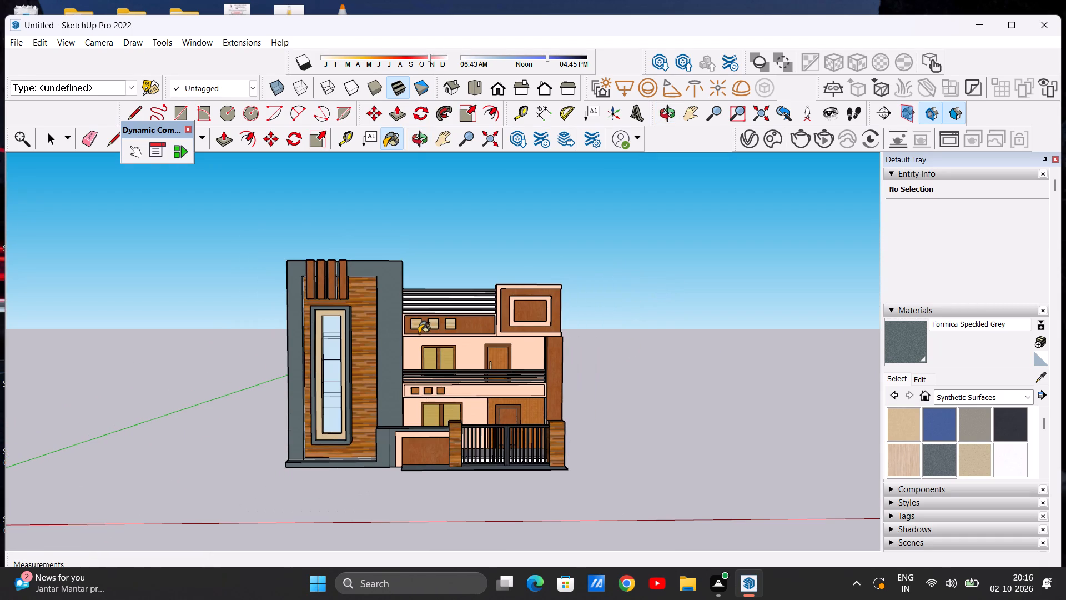
{"action": "key", "text": "space"}
{"action": "middle_click_drag", "start_coordinate": [461, 354], "coordinate": [474, 445]}
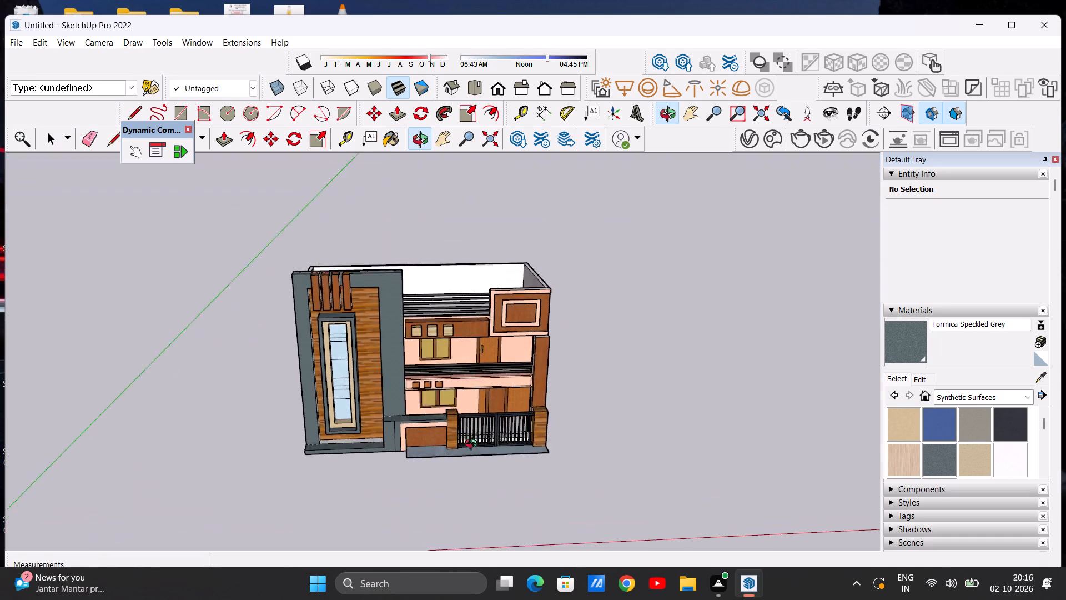
{"action": "middle_click_drag", "start_coordinate": [474, 445], "coordinate": [459, 506]}
{"action": "middle_click_drag", "start_coordinate": [416, 377], "coordinate": [369, 426]}
Paint the white first-floor balcony floor behind the railing with Formica Laminate Light from the Synthetic Surfaces materials.
{"action": "scroll", "coordinate": [495, 354], "scroll_direction": "up", "scroll_amount": 9}
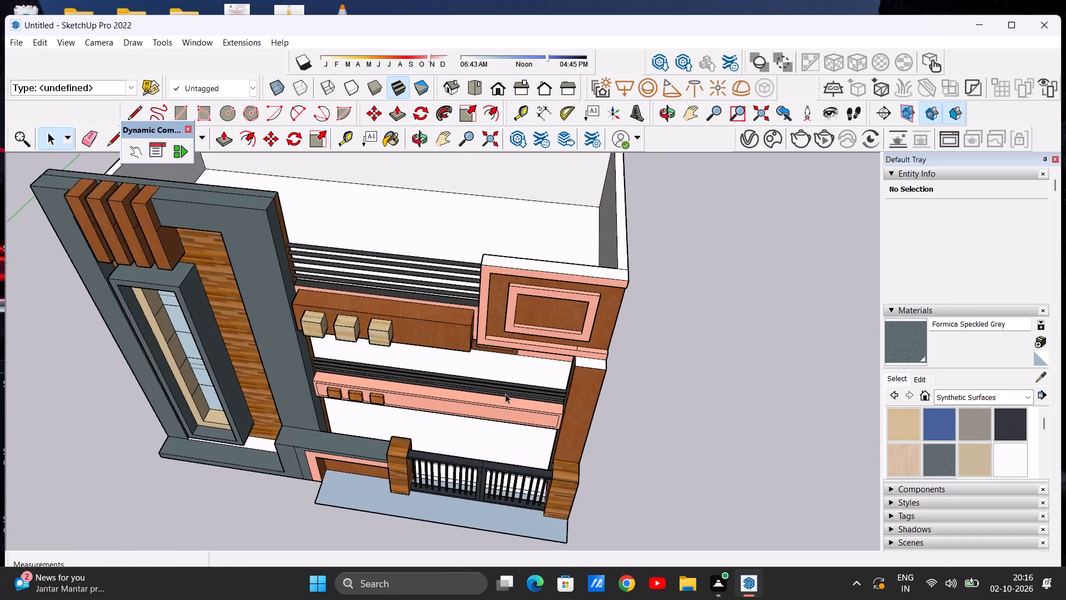
{"action": "scroll", "coordinate": [505, 394], "scroll_direction": "up", "scroll_amount": 4}
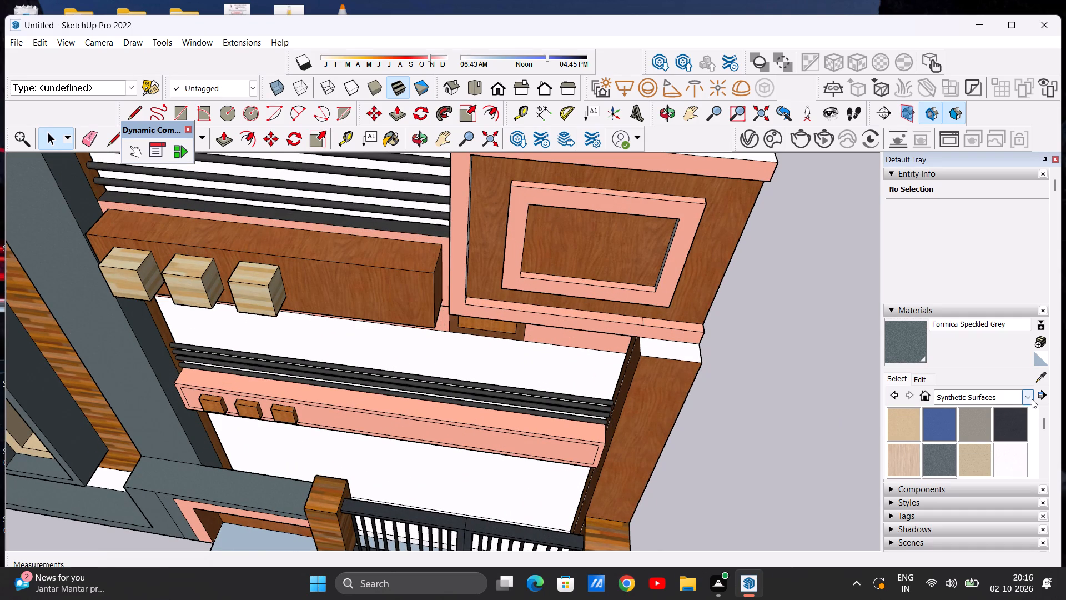
{"action": "left_click", "coordinate": [900, 459]}
{"action": "left_click", "coordinate": [569, 381]}
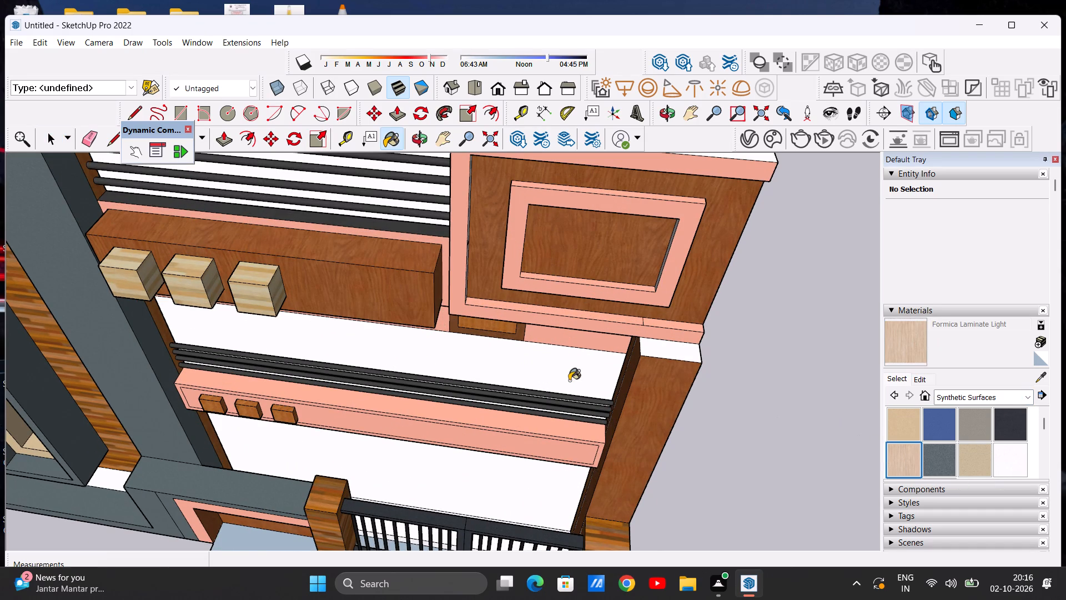
{"action": "scroll", "coordinate": [522, 384], "scroll_direction": "down", "scroll_amount": 5}
{"action": "middle_click_drag", "start_coordinate": [503, 421], "coordinate": [471, 330]}
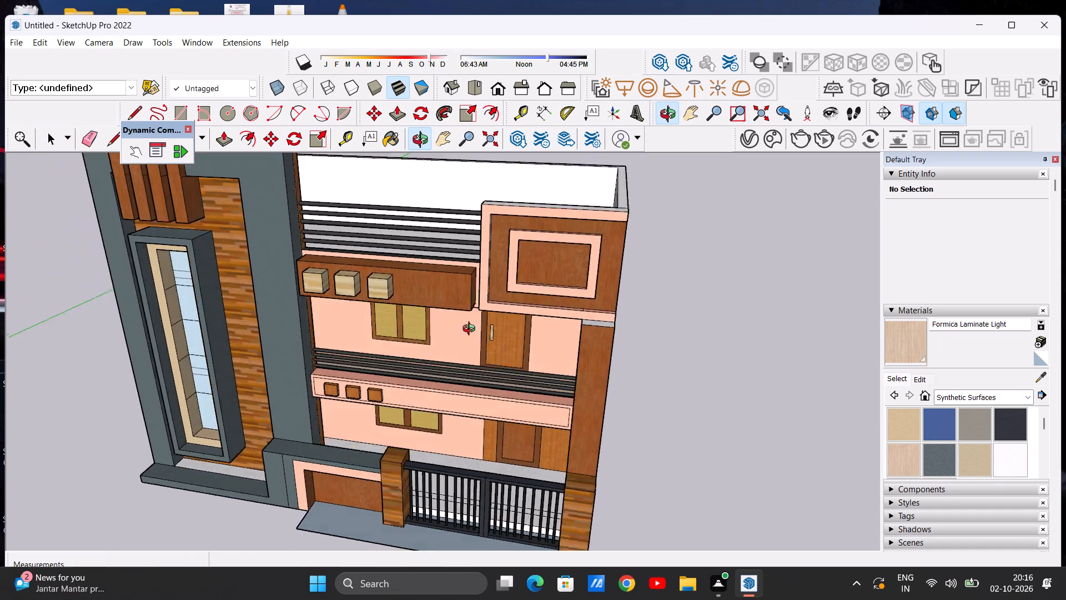
Paint the inner face and top ledge of the first-floor balcony's side parapet with Formica Laminate Light.
{"action": "middle_click_drag", "start_coordinate": [471, 330], "coordinate": [663, 310]}
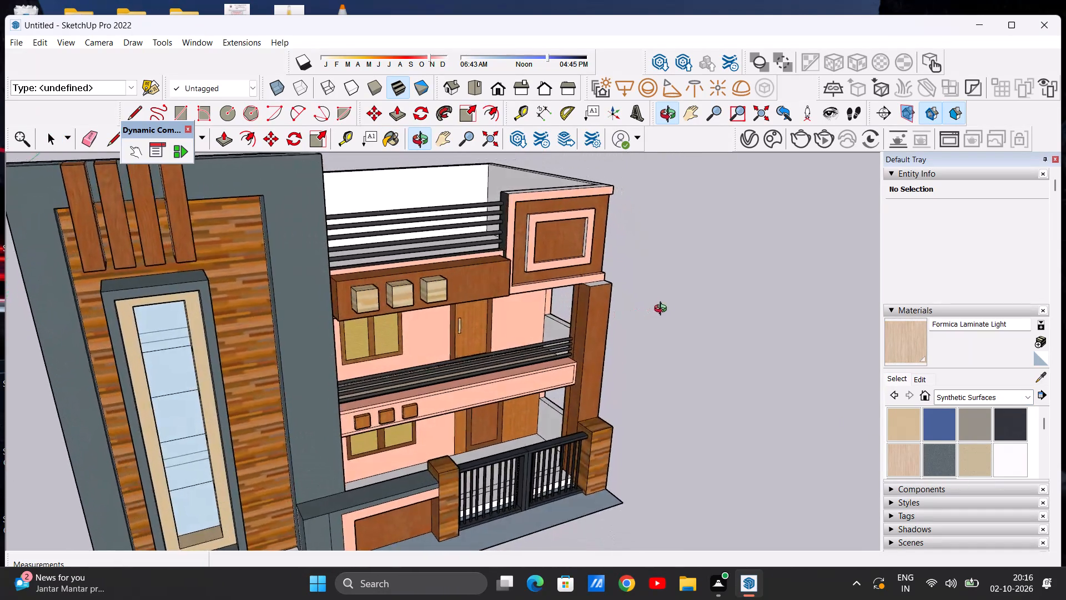
{"action": "middle_click_drag", "start_coordinate": [663, 310], "coordinate": [712, 307]}
{"action": "scroll", "coordinate": [555, 322], "scroll_direction": "up", "scroll_amount": 12}
{"action": "left_click", "coordinate": [519, 332]}
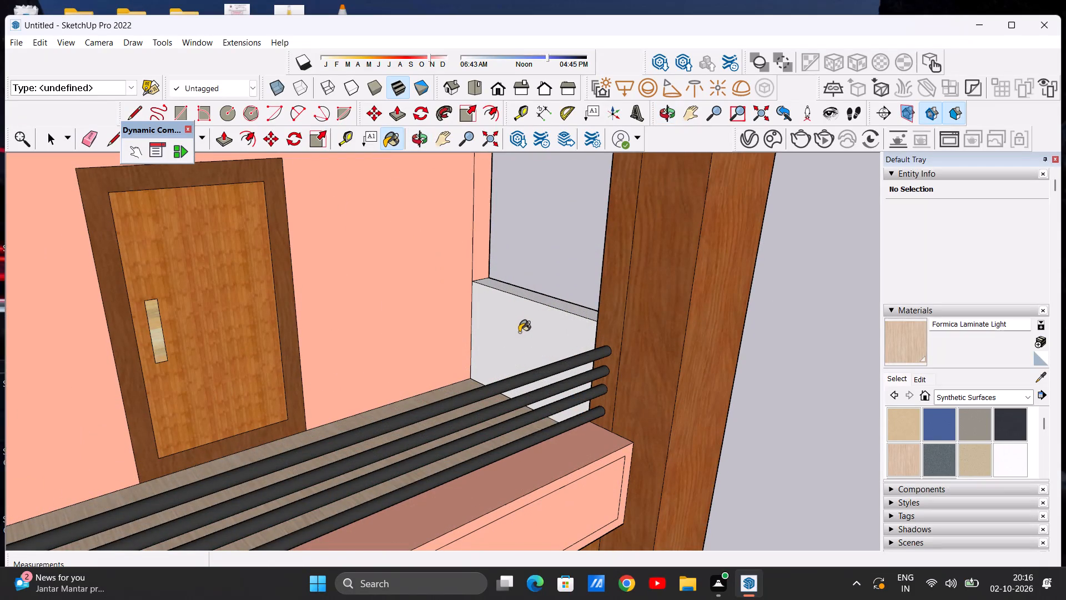
{"action": "left_click", "coordinate": [540, 303]}
{"action": "scroll", "coordinate": [456, 323], "scroll_direction": "down", "scroll_amount": 2}
{"action": "scroll", "coordinate": [532, 305], "scroll_direction": "up", "scroll_amount": 12}
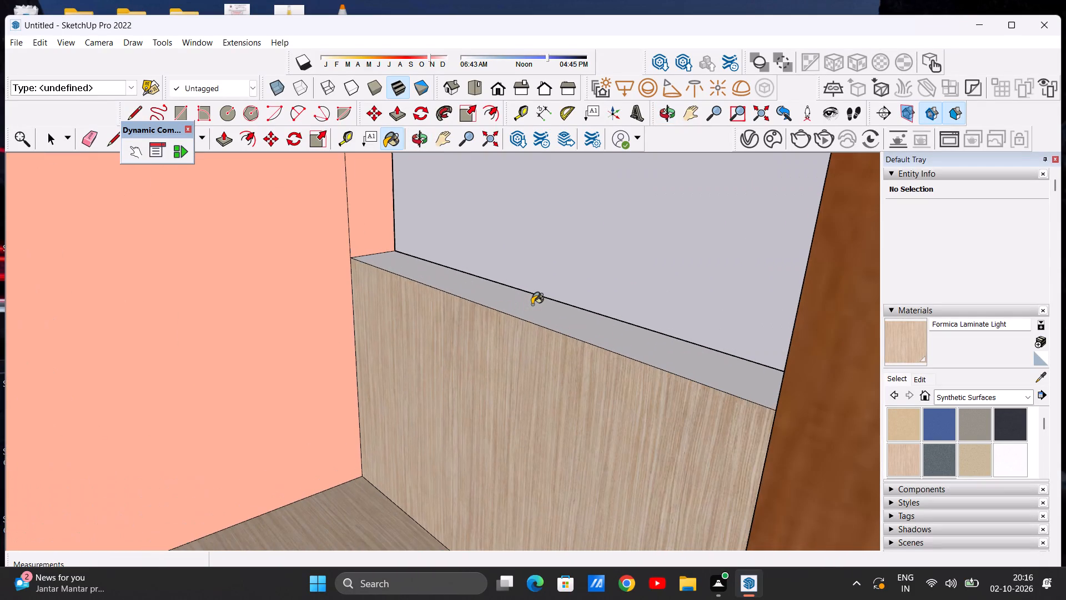
{"action": "left_click", "coordinate": [532, 304]}
{"action": "scroll", "coordinate": [498, 356], "scroll_direction": "down", "scroll_amount": 20}
{"action": "scroll", "coordinate": [498, 356], "scroll_direction": "down", "scroll_amount": 2}
Paint the white far end wall of the first-floor balcony and the adjoining grey wall face with Formica Laminate Light.
{"action": "middle_click_drag", "start_coordinate": [532, 334], "coordinate": [226, 309]}
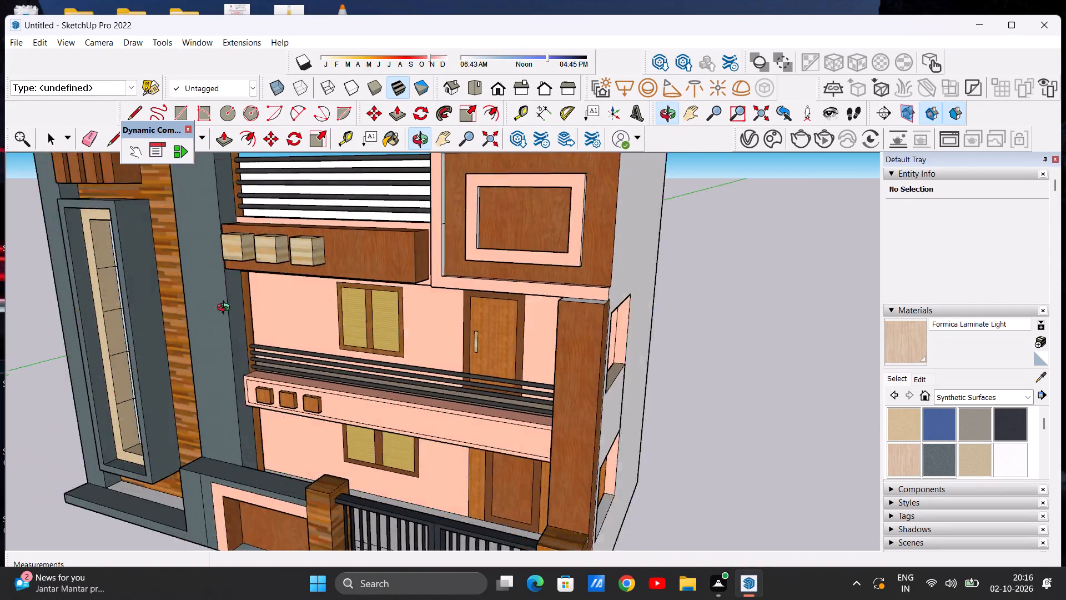
{"action": "middle_click_drag", "start_coordinate": [226, 309], "coordinate": [72, 309]}
{"action": "middle_click_drag", "start_coordinate": [547, 451], "coordinate": [468, 411]}
{"action": "scroll", "coordinate": [526, 345], "scroll_direction": "up", "scroll_amount": 8}
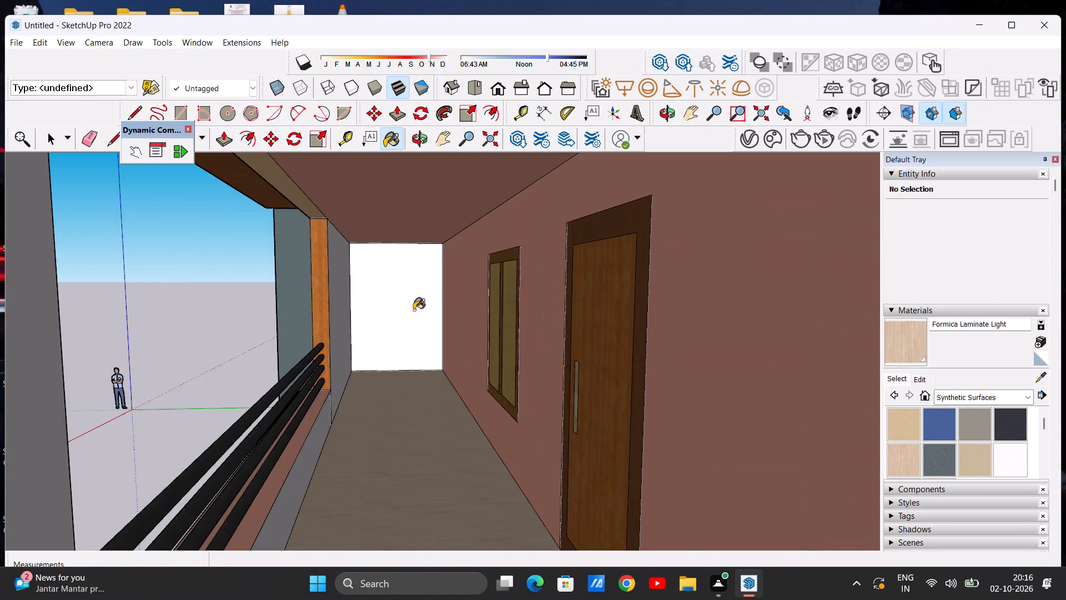
{"action": "scroll", "coordinate": [414, 310], "scroll_direction": "up", "scroll_amount": 6}
{"action": "left_click", "coordinate": [388, 314]}
{"action": "left_click", "coordinate": [261, 373]}
{"action": "scroll", "coordinate": [483, 366], "scroll_direction": "down", "scroll_amount": 11}
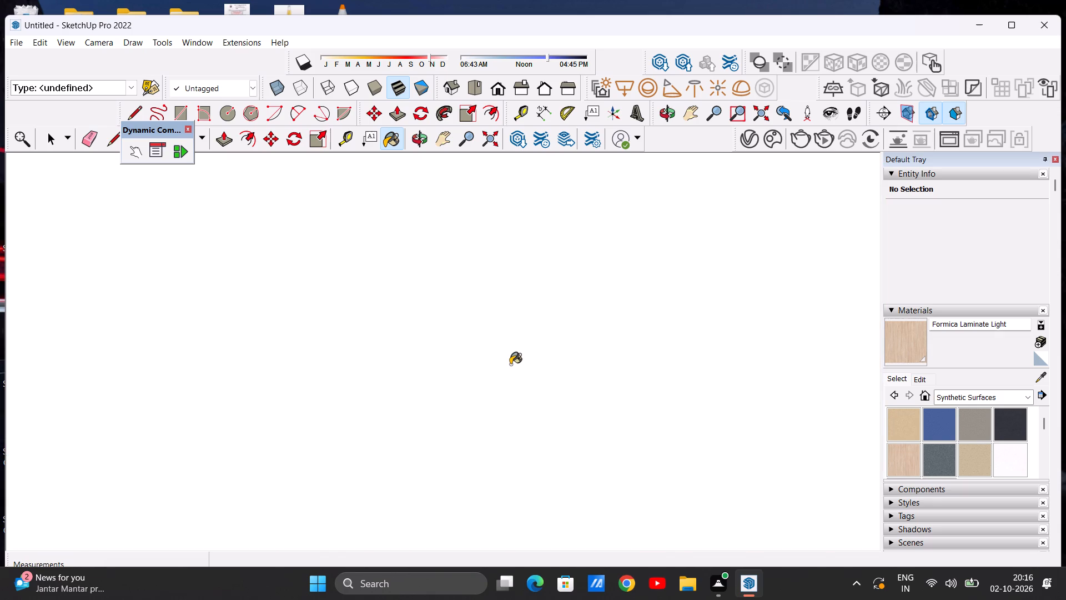
{"action": "scroll", "coordinate": [510, 364], "scroll_direction": "down", "scroll_amount": 20}
{"action": "scroll", "coordinate": [510, 364], "scroll_direction": "down", "scroll_amount": 20}
{"action": "scroll", "coordinate": [510, 364], "scroll_direction": "down", "scroll_amount": 15}
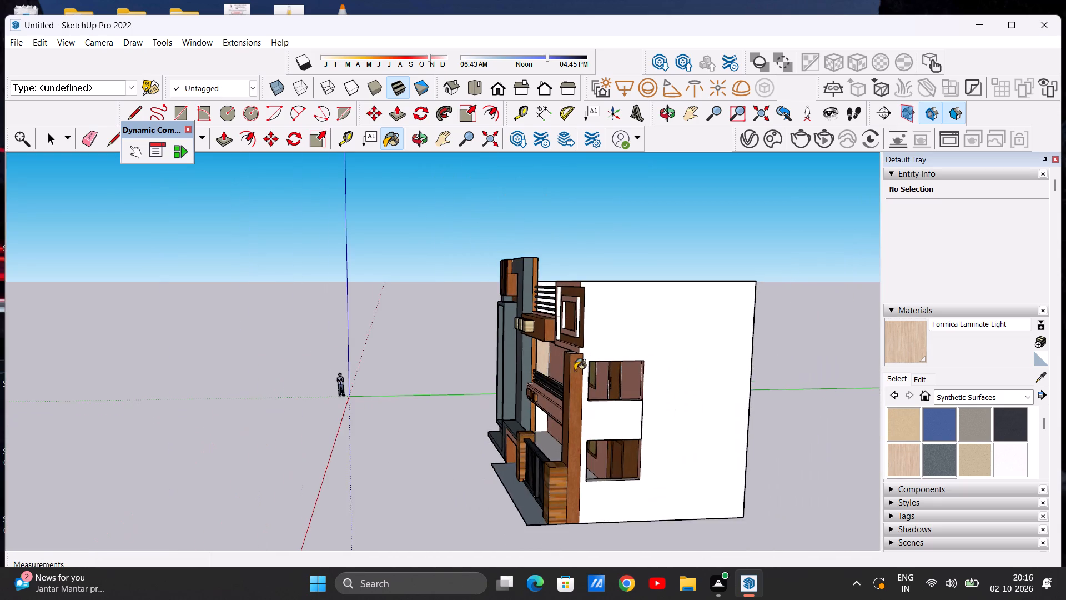
Paint the white ground-floor porch floor behind the gate with Formica Laminate Light.
{"action": "middle_click_drag", "start_coordinate": [507, 395], "coordinate": [866, 395]}
{"action": "middle_click_drag", "start_coordinate": [526, 391], "coordinate": [428, 527]}
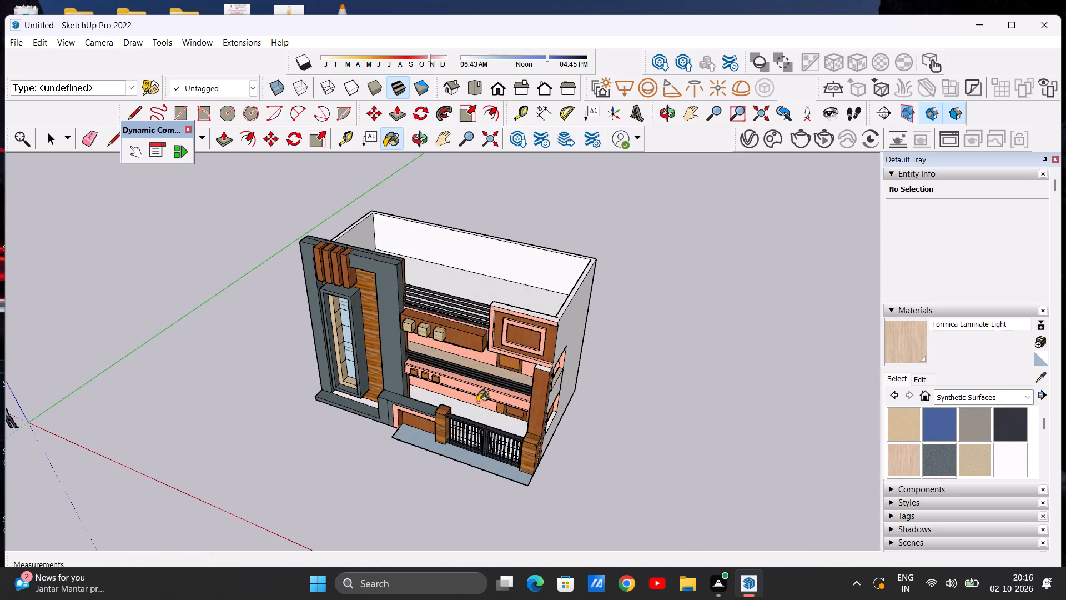
{"action": "scroll", "coordinate": [484, 368], "scroll_direction": "up", "scroll_amount": 16}
{"action": "scroll", "coordinate": [540, 398], "scroll_direction": "up", "scroll_amount": 4}
{"action": "scroll", "coordinate": [575, 386], "scroll_direction": "down", "scroll_amount": 4}
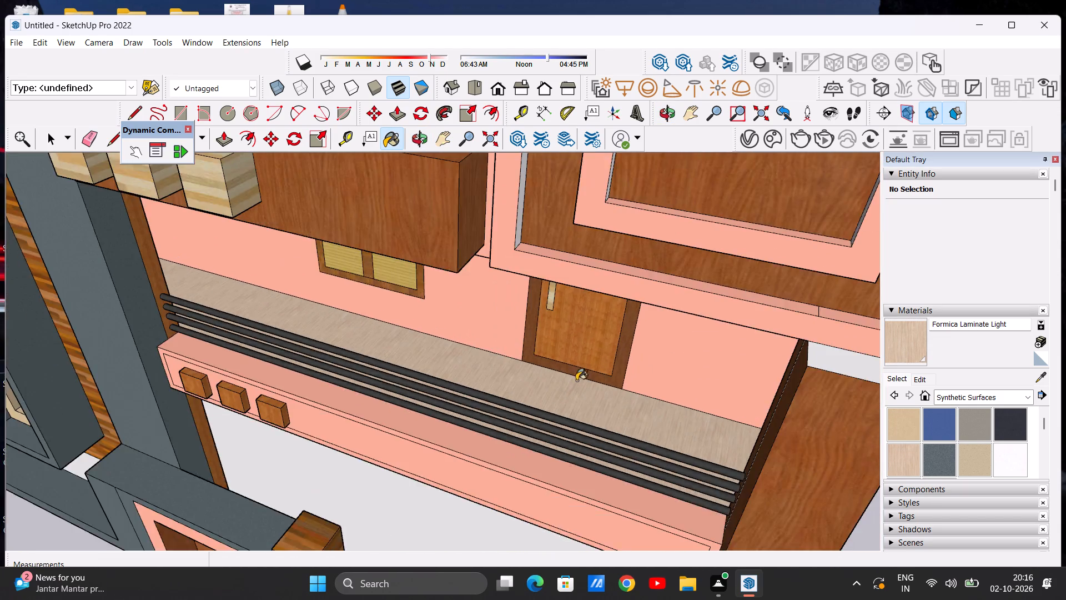
{"action": "scroll", "coordinate": [576, 381], "scroll_direction": "down", "scroll_amount": 18}
{"action": "scroll", "coordinate": [546, 452], "scroll_direction": "up", "scroll_amount": 12}
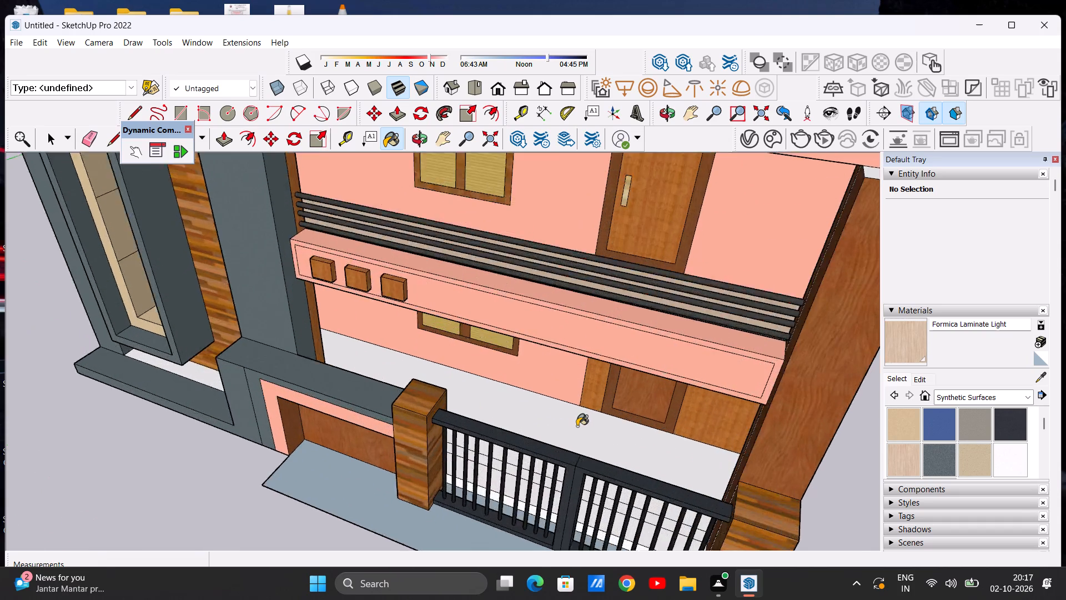
{"action": "scroll", "coordinate": [577, 426], "scroll_direction": "up", "scroll_amount": 12}
{"action": "left_click", "coordinate": [540, 452]}
{"action": "scroll", "coordinate": [557, 442], "scroll_direction": "down", "scroll_amount": 7}
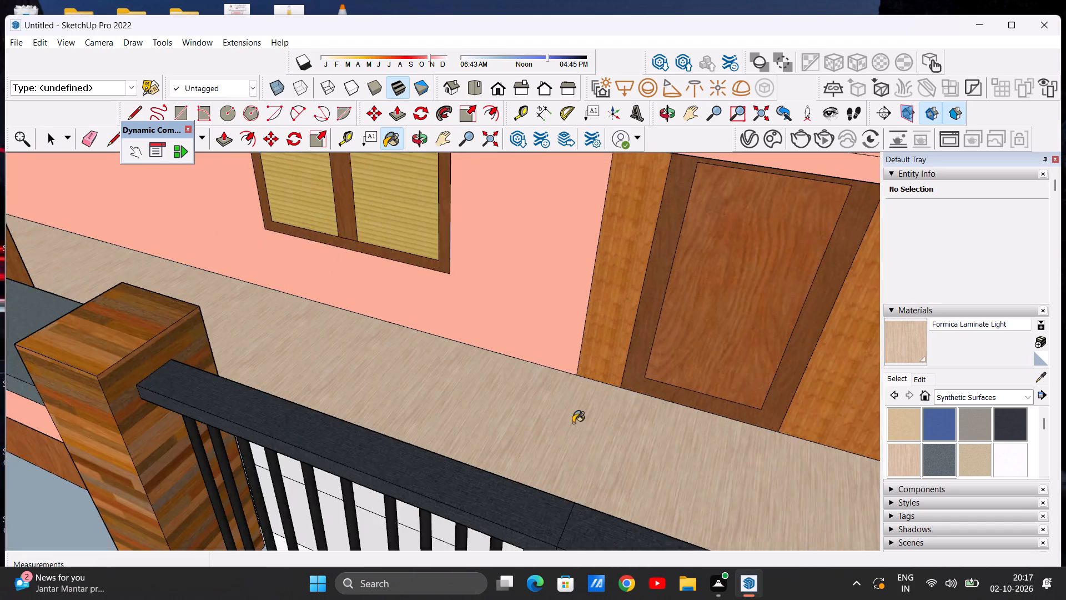
{"action": "scroll", "coordinate": [573, 423], "scroll_direction": "down", "scroll_amount": 12}
Paint the inner face and top ledge of the ground-floor porch's side parapet with Formica Laminate Light.
{"action": "middle_click_drag", "start_coordinate": [592, 422], "coordinate": [777, 393]}
{"action": "scroll", "coordinate": [613, 348], "scroll_direction": "up", "scroll_amount": 8}
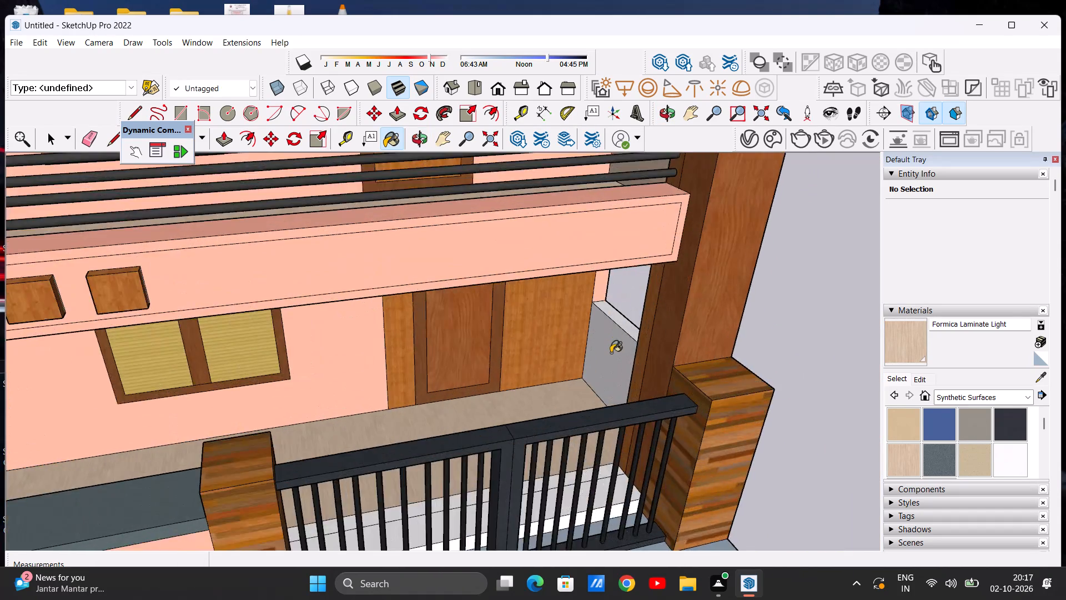
{"action": "scroll", "coordinate": [611, 353], "scroll_direction": "up", "scroll_amount": 6}
{"action": "left_click", "coordinate": [610, 359]}
{"action": "left_click", "coordinate": [643, 293]}
{"action": "scroll", "coordinate": [533, 361], "scroll_direction": "down", "scroll_amount": 7}
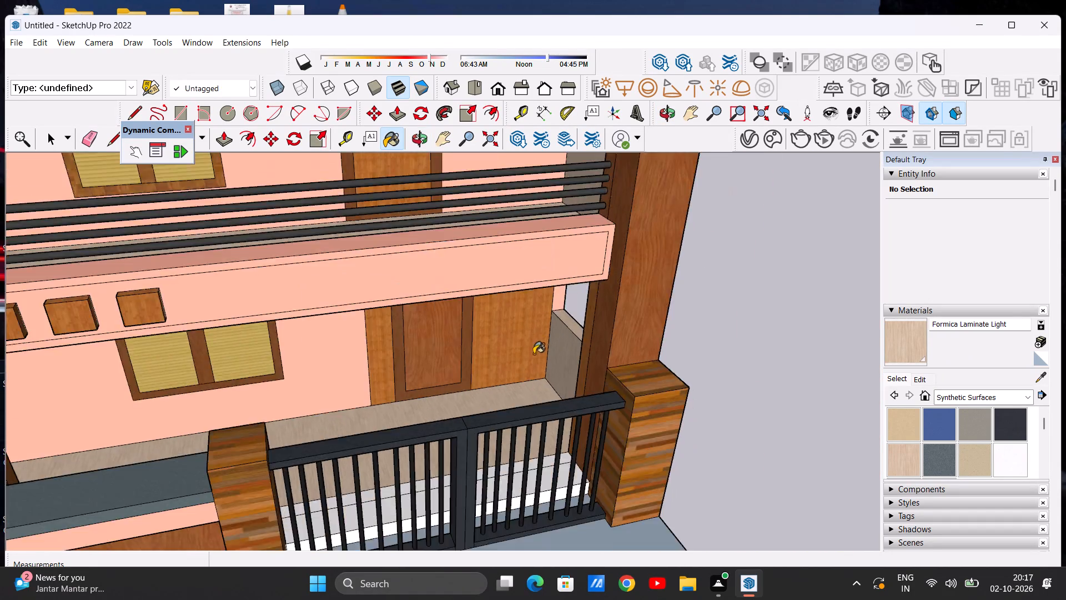
Paint the far end wall of the ground-floor porch and the adjoining grey wall face with Formica Laminate Light.
{"action": "scroll", "coordinate": [534, 354], "scroll_direction": "down", "scroll_amount": 8}
{"action": "middle_click_drag", "start_coordinate": [626, 349], "coordinate": [146, 309]}
{"action": "scroll", "coordinate": [491, 505], "scroll_direction": "up", "scroll_amount": 2}
{"action": "middle_click_drag", "start_coordinate": [492, 468], "coordinate": [497, 408]}
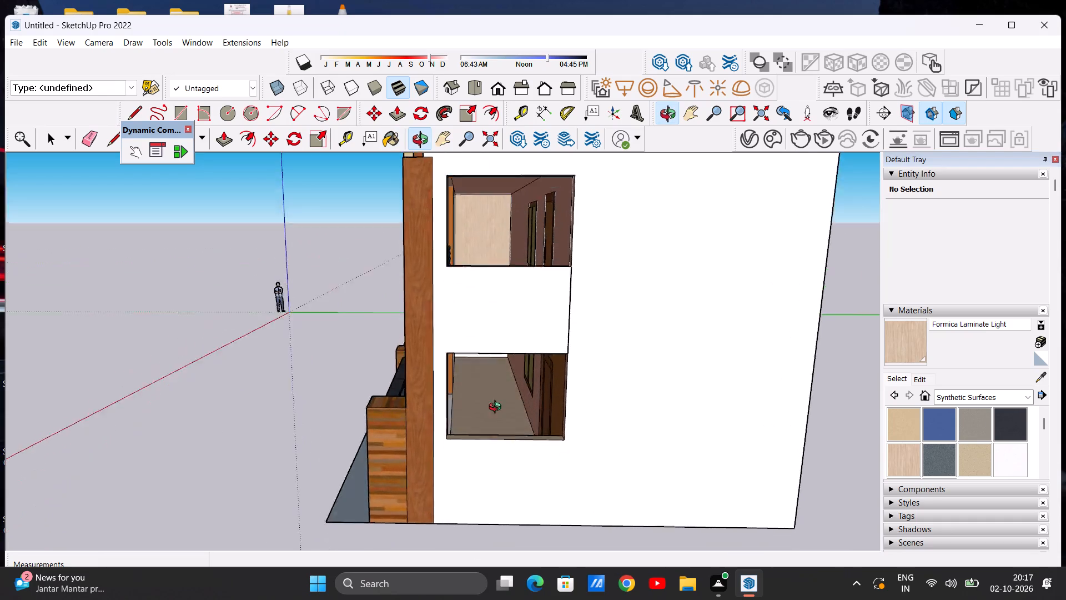
{"action": "middle_click_drag", "start_coordinate": [497, 408], "coordinate": [490, 358]}
{"action": "scroll", "coordinate": [482, 358], "scroll_direction": "up", "scroll_amount": 16}
{"action": "left_click", "coordinate": [482, 379]}
{"action": "left_click", "coordinate": [298, 417]}
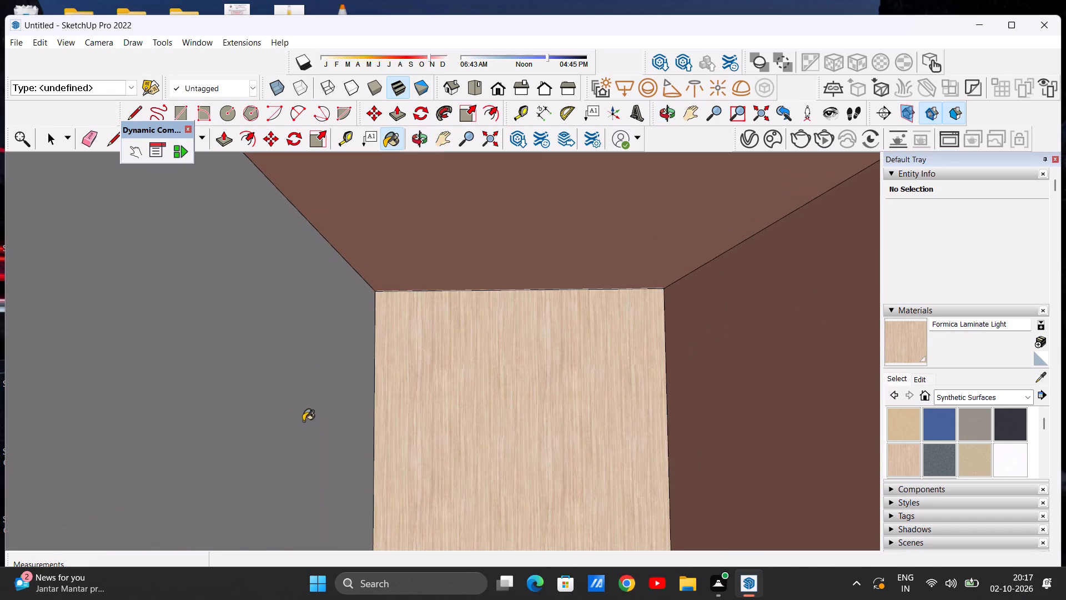
{"action": "scroll", "coordinate": [466, 445], "scroll_direction": "down", "scroll_amount": 20}
{"action": "scroll", "coordinate": [466, 445], "scroll_direction": "down", "scroll_amount": 5}
Paint the white strip at the tower's base below the tall window with Formica Speckled Grey.
{"action": "middle_click_drag", "start_coordinate": [393, 444], "coordinate": [757, 446]}
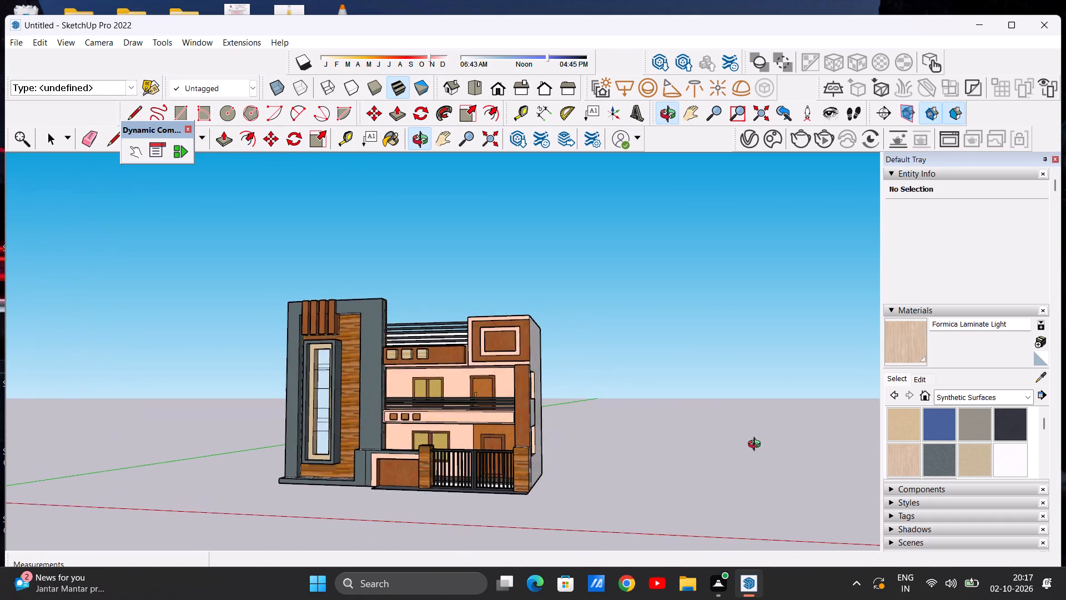
{"action": "middle_click_drag", "start_coordinate": [757, 446], "coordinate": [797, 453]}
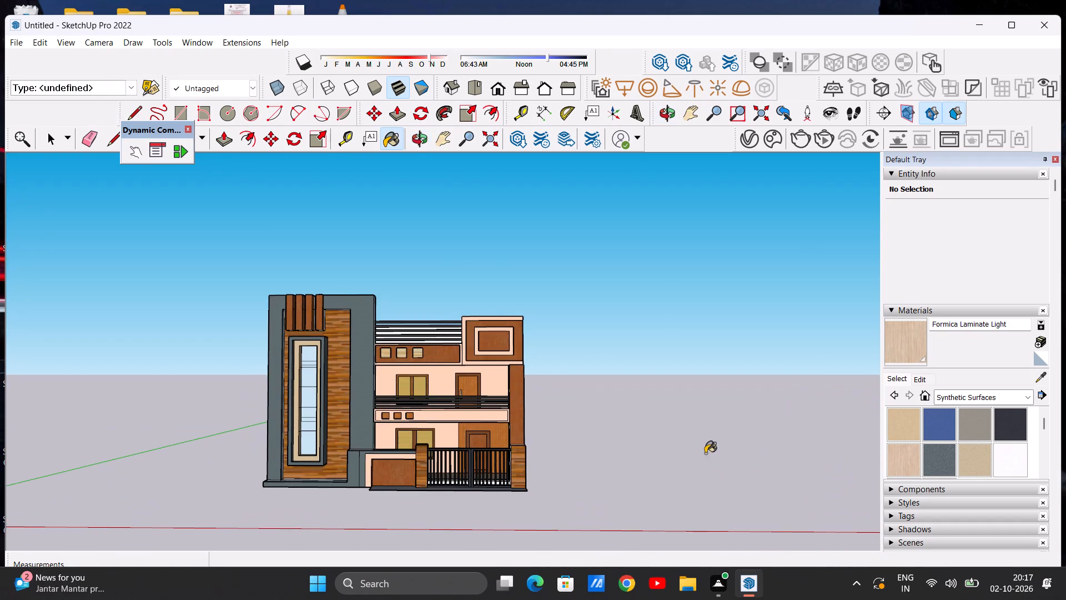
{"action": "scroll", "coordinate": [308, 456], "scroll_direction": "up", "scroll_amount": 9}
{"action": "scroll", "coordinate": [477, 452], "scroll_direction": "down", "scroll_amount": 8}
{"action": "middle_click_drag", "start_coordinate": [452, 443], "coordinate": [400, 599]}
{"action": "scroll", "coordinate": [403, 443], "scroll_direction": "up", "scroll_amount": 3}
{"action": "scroll", "coordinate": [404, 437], "scroll_direction": "down", "scroll_amount": 1}
{"action": "scroll", "coordinate": [405, 434], "scroll_direction": "up", "scroll_amount": 11}
{"action": "scroll", "coordinate": [465, 448], "scroll_direction": "up", "scroll_amount": 5}
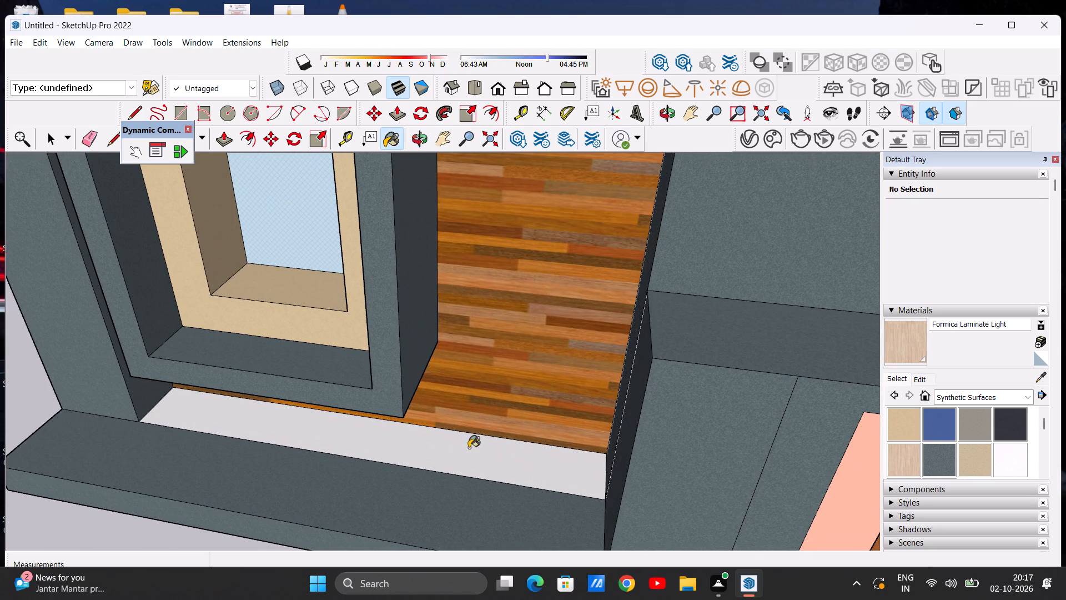
{"action": "left_click", "coordinate": [937, 463]}
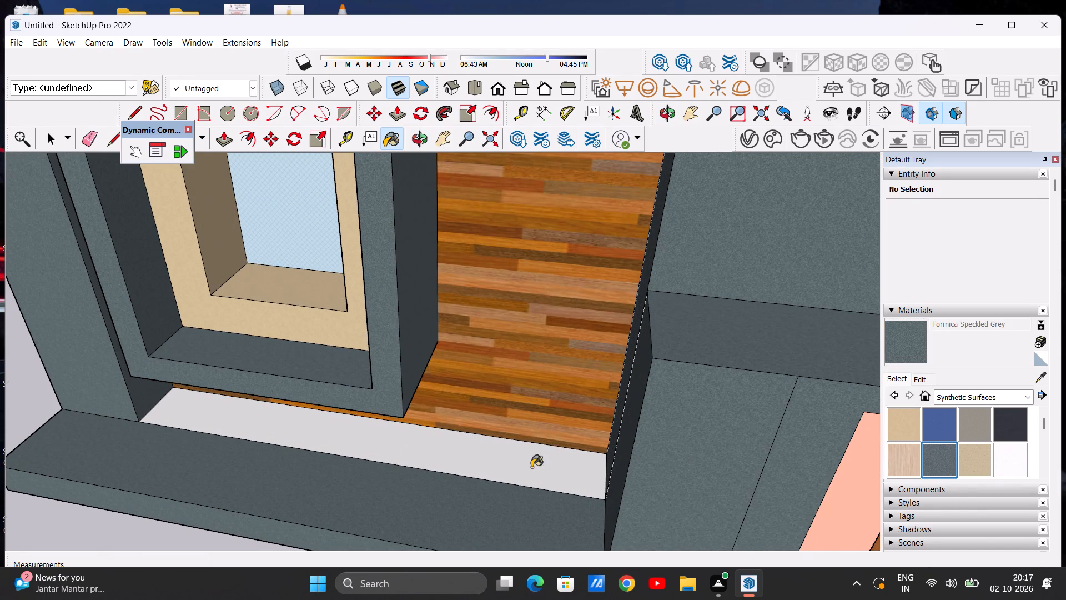
{"action": "left_click", "coordinate": [531, 467]}
{"action": "scroll", "coordinate": [471, 472], "scroll_direction": "down", "scroll_amount": 20}
{"action": "scroll", "coordinate": [471, 472], "scroll_direction": "down", "scroll_amount": 5}
{"action": "scroll", "coordinate": [606, 427], "scroll_direction": "up", "scroll_amount": 7}
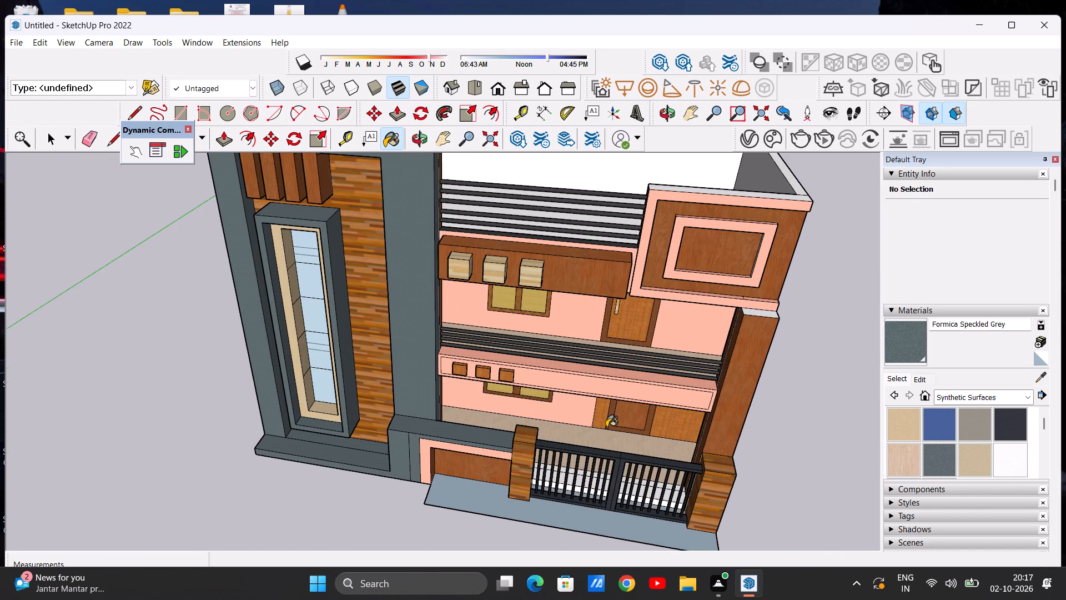
Paint the white step treads behind the gate with Formica Laminate Light.
{"action": "left_click", "coordinate": [907, 454]}
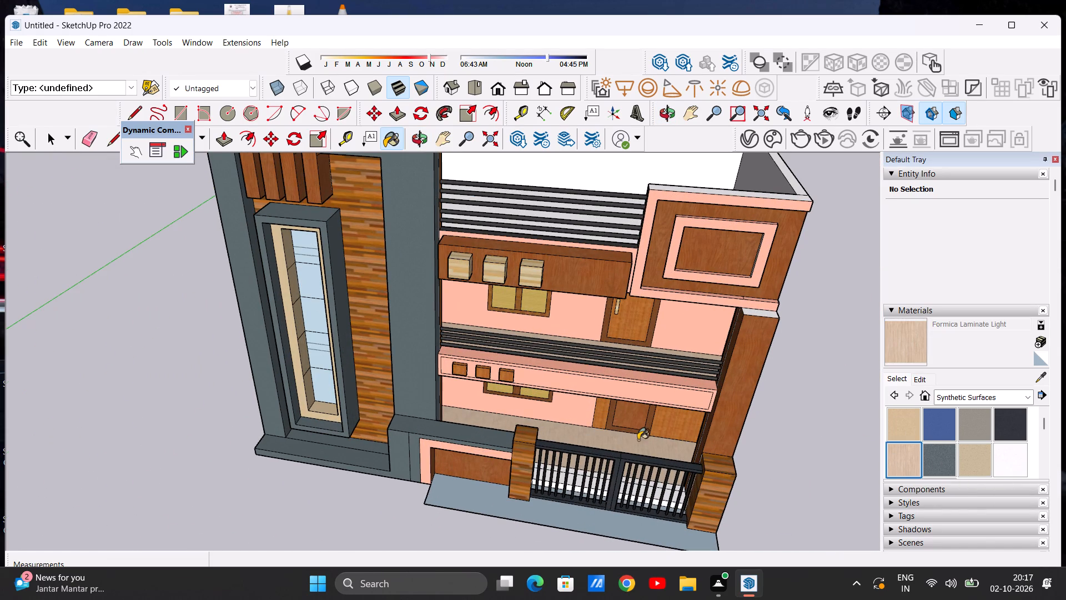
{"action": "middle_click_drag", "start_coordinate": [628, 442], "coordinate": [514, 483]}
{"action": "scroll", "coordinate": [565, 472], "scroll_direction": "up", "scroll_amount": 14}
{"action": "left_click", "coordinate": [546, 475]}
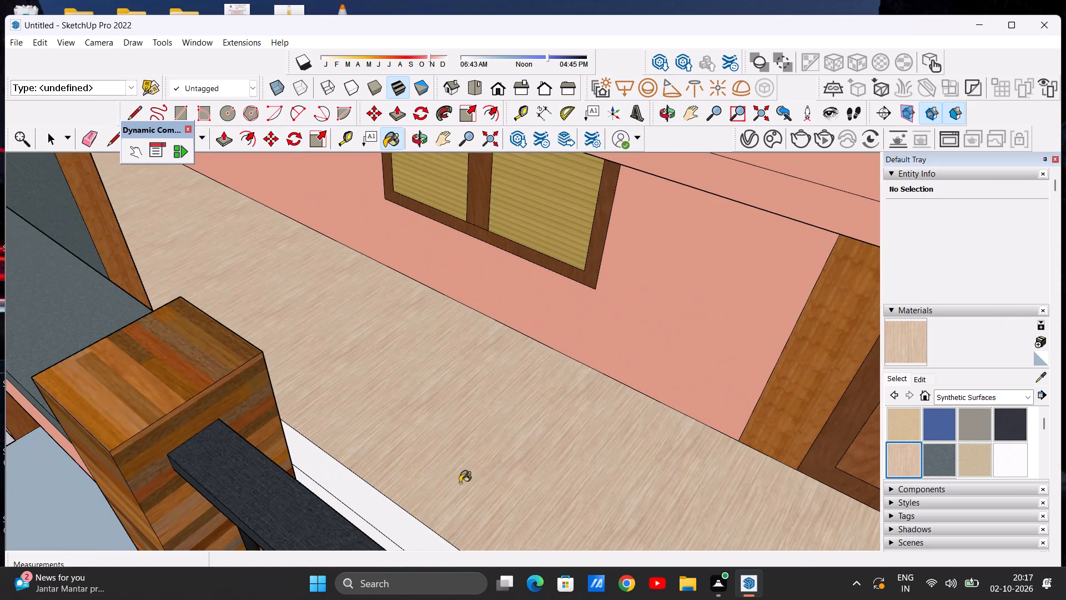
{"action": "left_click", "coordinate": [386, 507]}
{"action": "scroll", "coordinate": [404, 445], "scroll_direction": "down", "scroll_amount": 10}
Paint the white step risers visible between the gate bars with Formica Laminate Light.
{"action": "middle_click_drag", "start_coordinate": [425, 546], "coordinate": [425, 538]}
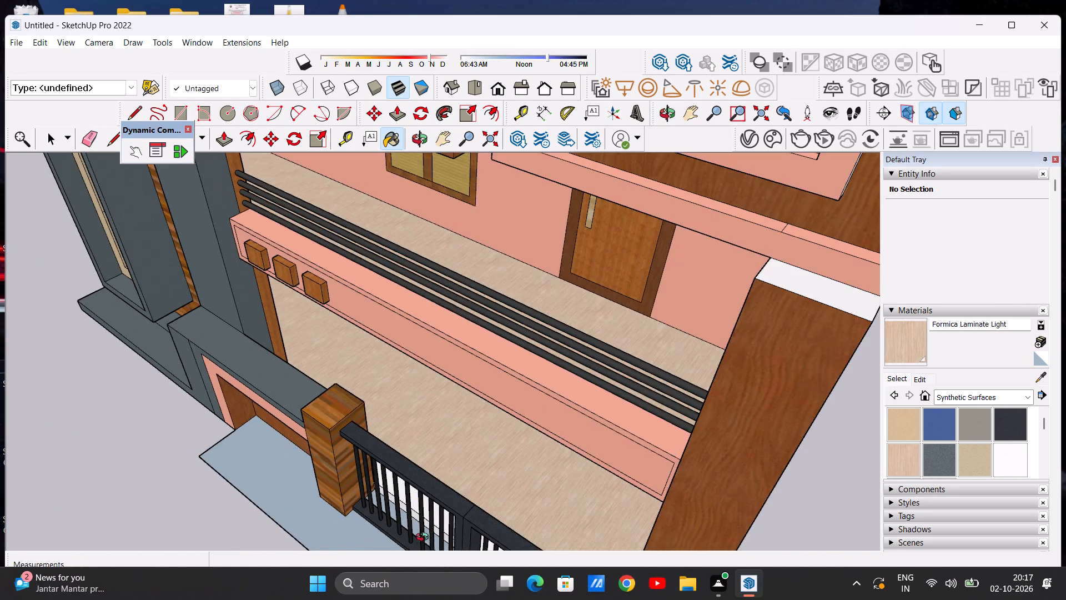
{"action": "middle_click_drag", "start_coordinate": [425, 538], "coordinate": [452, 404]}
{"action": "scroll", "coordinate": [471, 505], "scroll_direction": "down", "scroll_amount": 11}
{"action": "scroll", "coordinate": [438, 535], "scroll_direction": "up", "scroll_amount": 7}
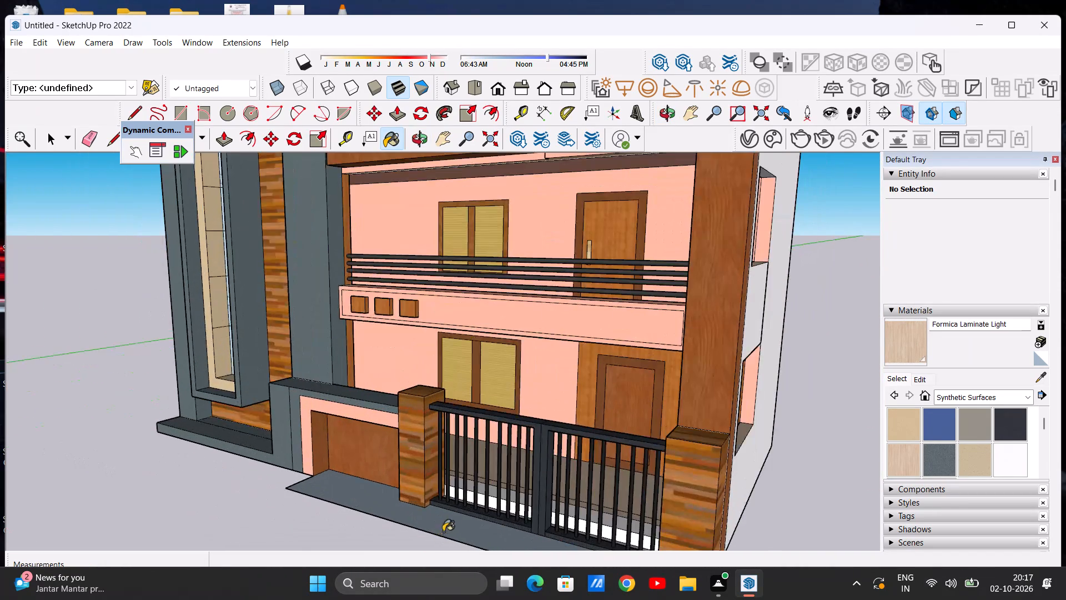
{"action": "scroll", "coordinate": [474, 481], "scroll_direction": "up", "scroll_amount": 3}
{"action": "scroll", "coordinate": [479, 497], "scroll_direction": "down", "scroll_amount": 1}
{"action": "scroll", "coordinate": [479, 497], "scroll_direction": "up", "scroll_amount": 20}
{"action": "scroll", "coordinate": [479, 497], "scroll_direction": "up", "scroll_amount": 1}
{"action": "left_click", "coordinate": [491, 514]}
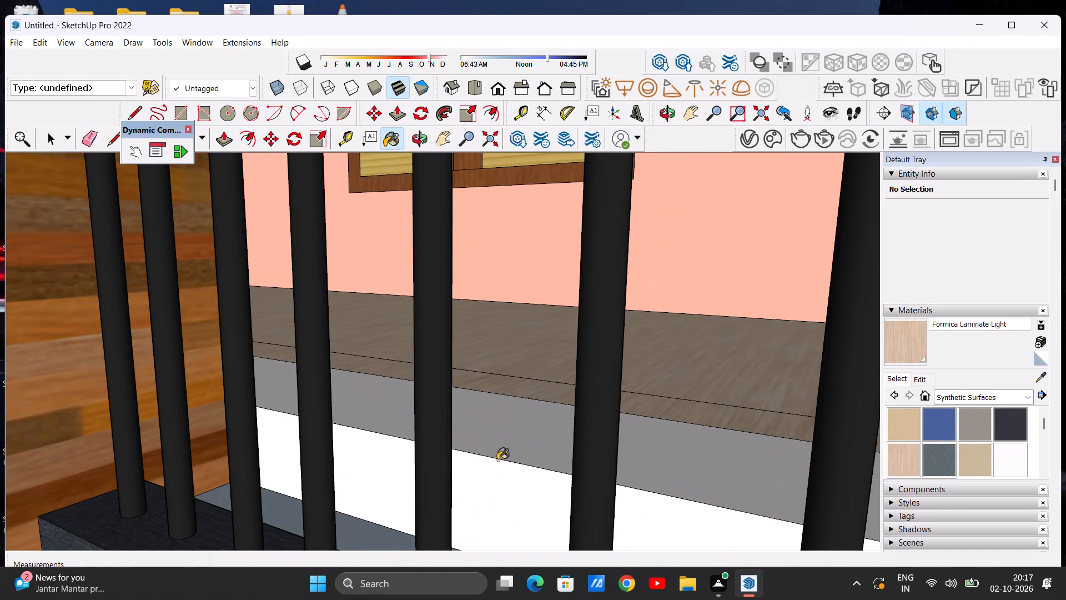
{"action": "left_click", "coordinate": [496, 450]}
{"action": "scroll", "coordinate": [479, 471], "scroll_direction": "down", "scroll_amount": 20}
{"action": "scroll", "coordinate": [479, 471], "scroll_direction": "down", "scroll_amount": 14}
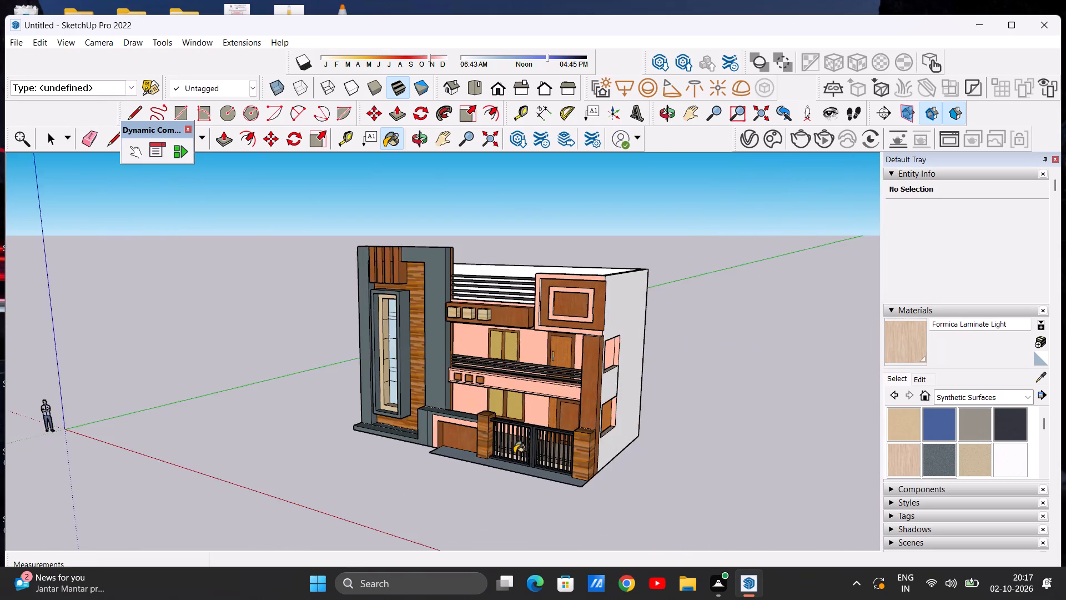
Inspect the house's side openings, porch and front facade for remaining unpainted surfaces.
{"action": "middle_click_drag", "start_coordinate": [616, 456], "coordinate": [355, 494]}
{"action": "scroll", "coordinate": [479, 496], "scroll_direction": "up", "scroll_amount": 14}
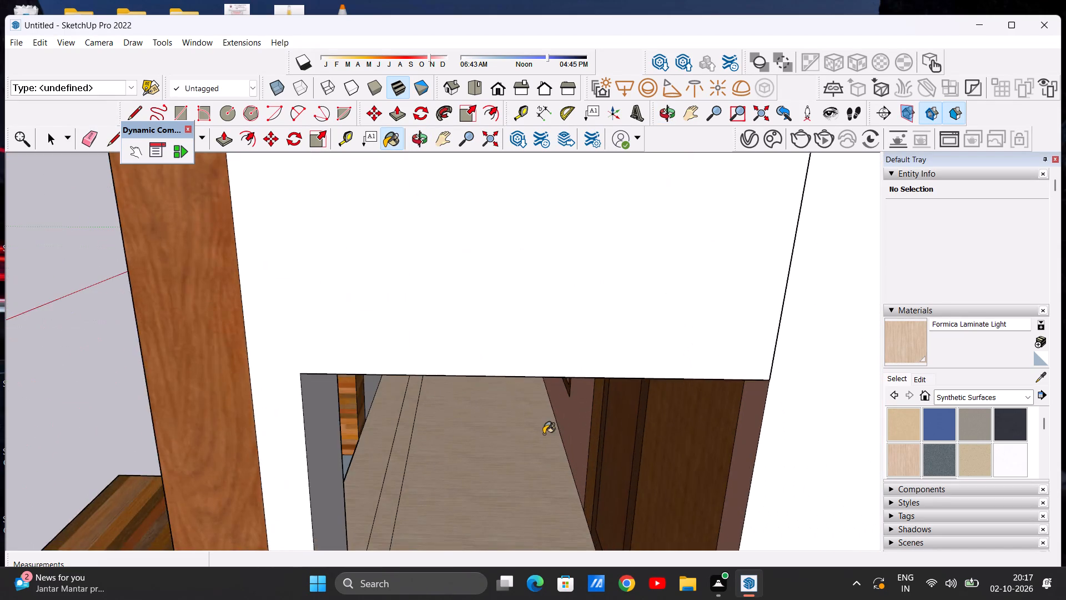
{"action": "scroll", "coordinate": [543, 441], "scroll_direction": "down", "scroll_amount": 7}
{"action": "middle_click_drag", "start_coordinate": [538, 466], "coordinate": [606, 411]}
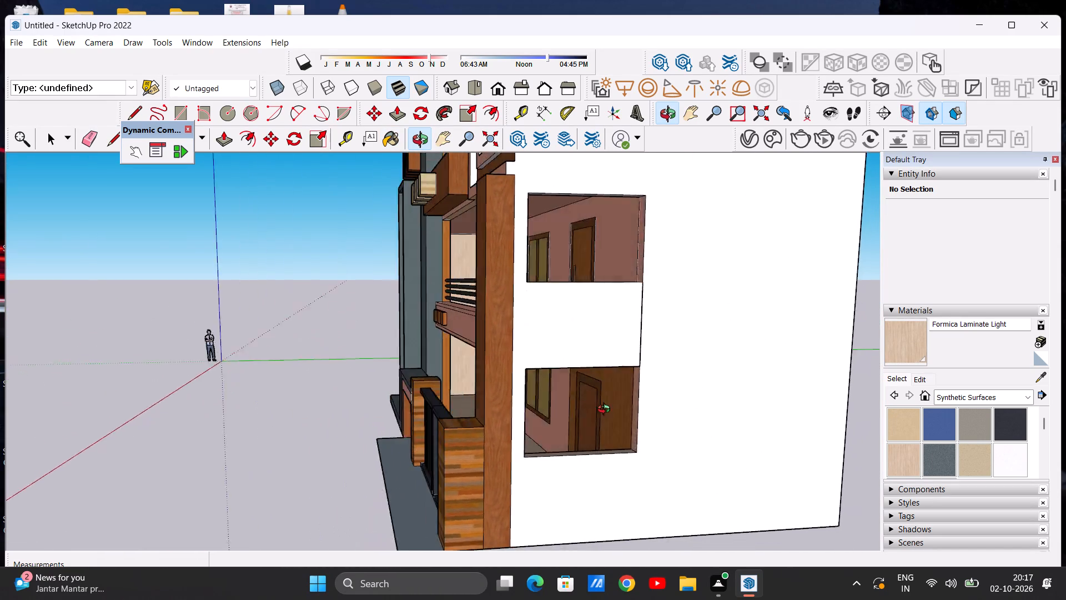
{"action": "middle_click_drag", "start_coordinate": [606, 411], "coordinate": [750, 411]}
{"action": "middle_click_drag", "start_coordinate": [424, 404], "coordinate": [602, 382]}
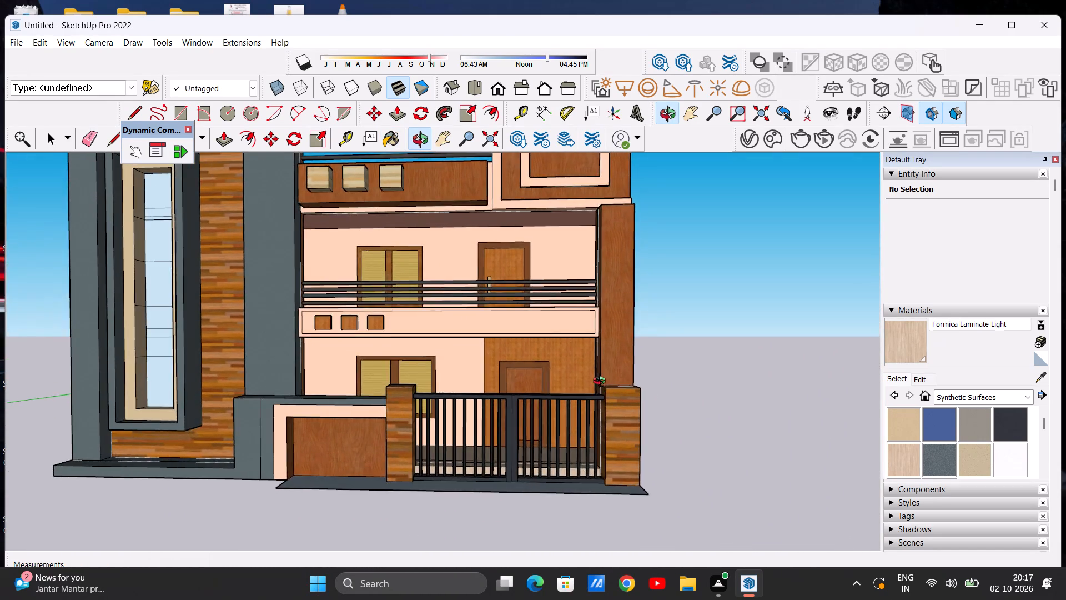
{"action": "middle_click_drag", "start_coordinate": [602, 382], "coordinate": [655, 375]}
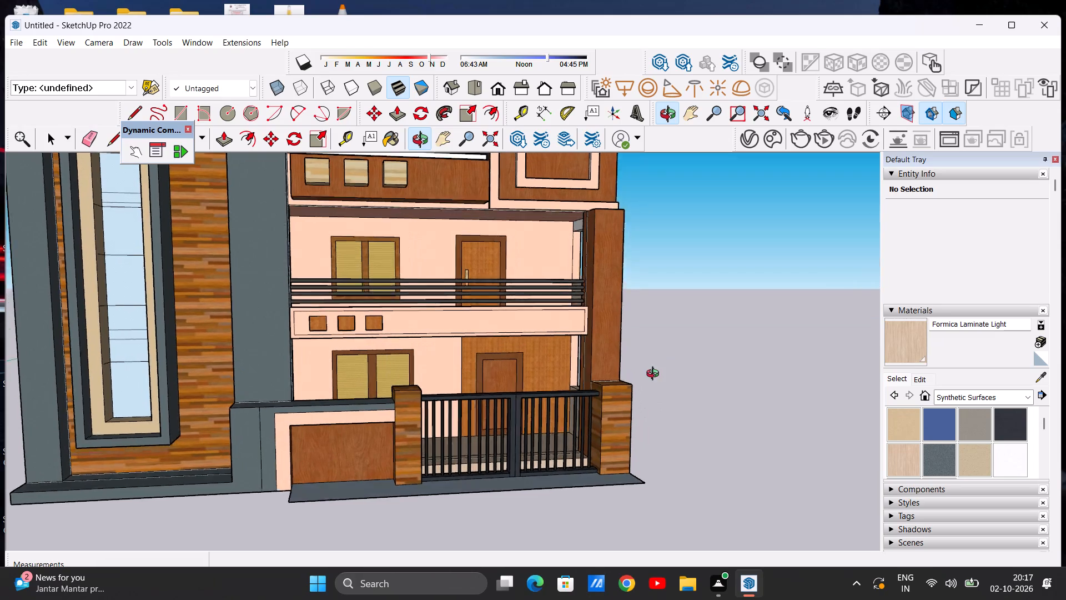
{"action": "middle_click_drag", "start_coordinate": [655, 375], "coordinate": [677, 438]}
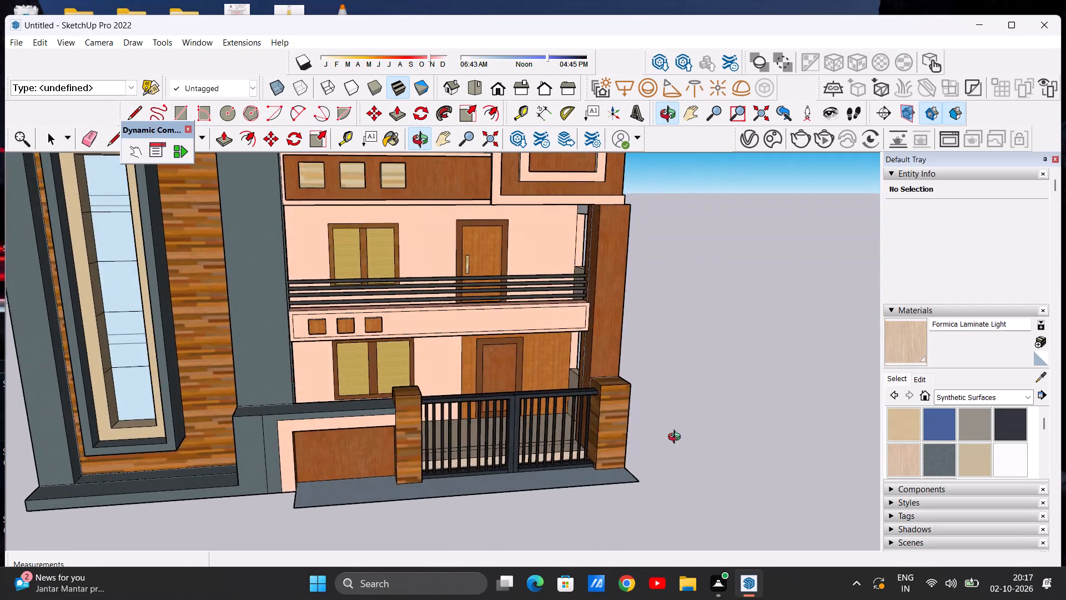
{"action": "middle_click_drag", "start_coordinate": [677, 438], "coordinate": [588, 441]}
{"action": "scroll", "coordinate": [602, 437], "scroll_direction": "down", "scroll_amount": 9}
{"action": "scroll", "coordinate": [589, 362], "scroll_direction": "up", "scroll_amount": 8}
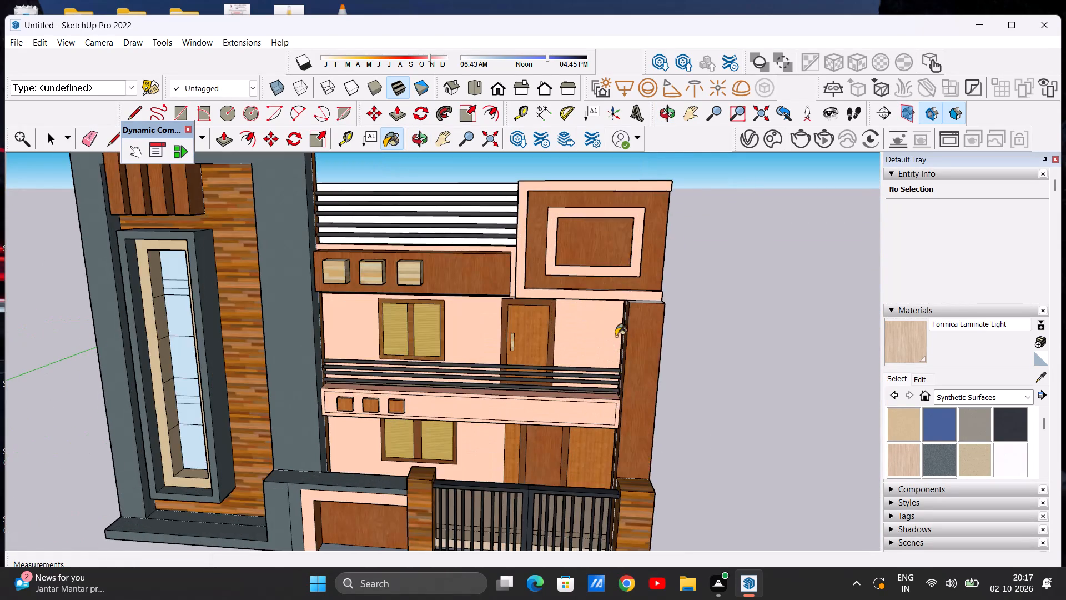
Paint the inner face and underside of the beam above the first-floor balcony's side opening with Formica Laminate Light.
{"action": "middle_click_drag", "start_coordinate": [618, 338], "coordinate": [746, 169]}
{"action": "scroll", "coordinate": [623, 331], "scroll_direction": "up", "scroll_amount": 15}
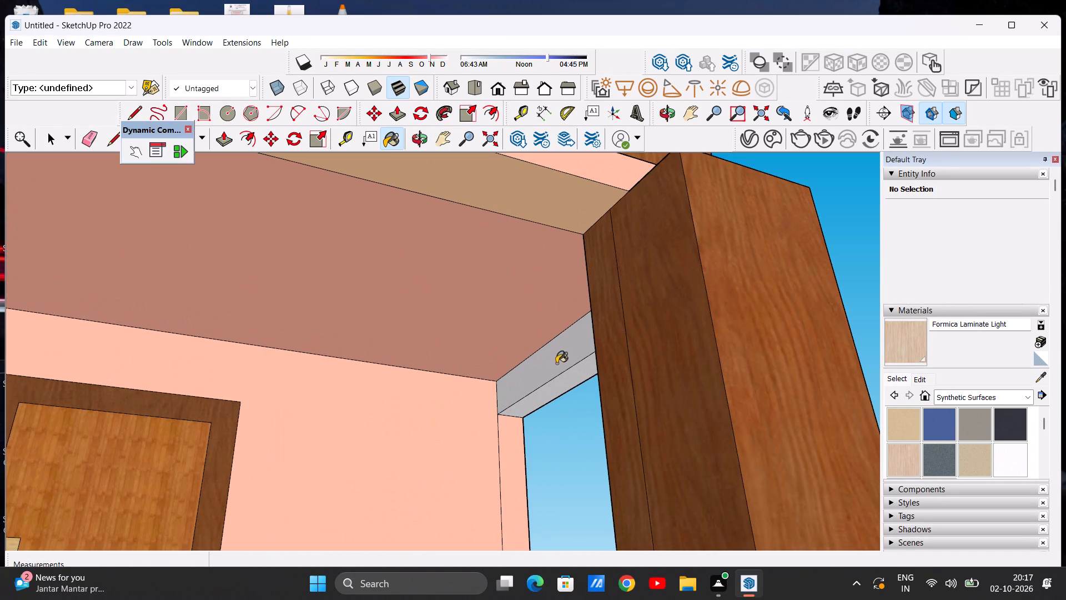
{"action": "left_click", "coordinate": [548, 362]}
{"action": "left_click", "coordinate": [549, 393]}
{"action": "scroll", "coordinate": [490, 382], "scroll_direction": "down", "scroll_amount": 11}
{"action": "middle_click_drag", "start_coordinate": [557, 377], "coordinate": [461, 377]}
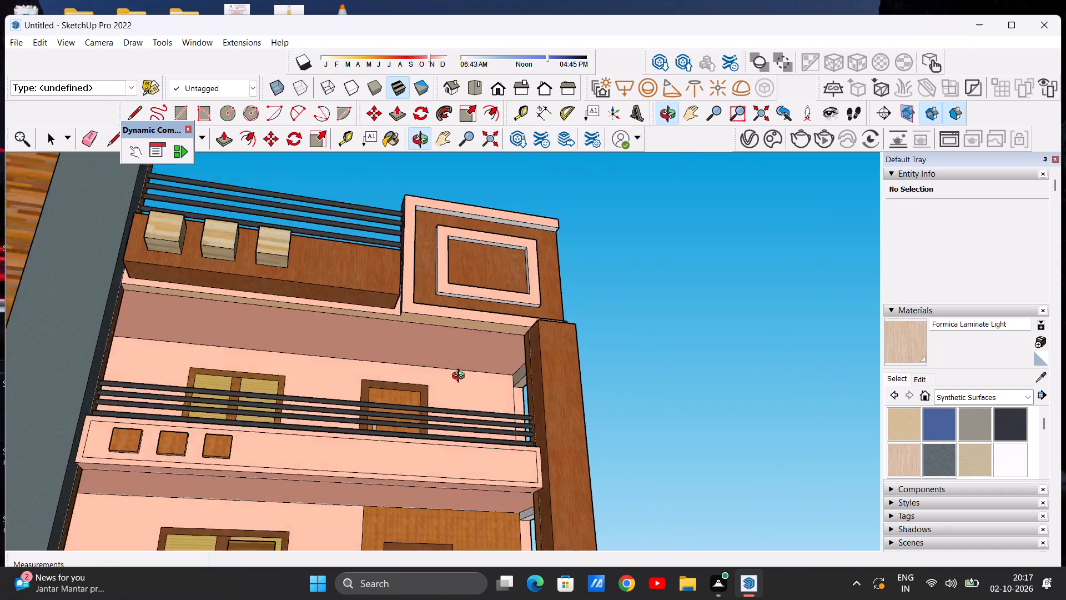
{"action": "middle_click_drag", "start_coordinate": [461, 377], "coordinate": [544, 282]}
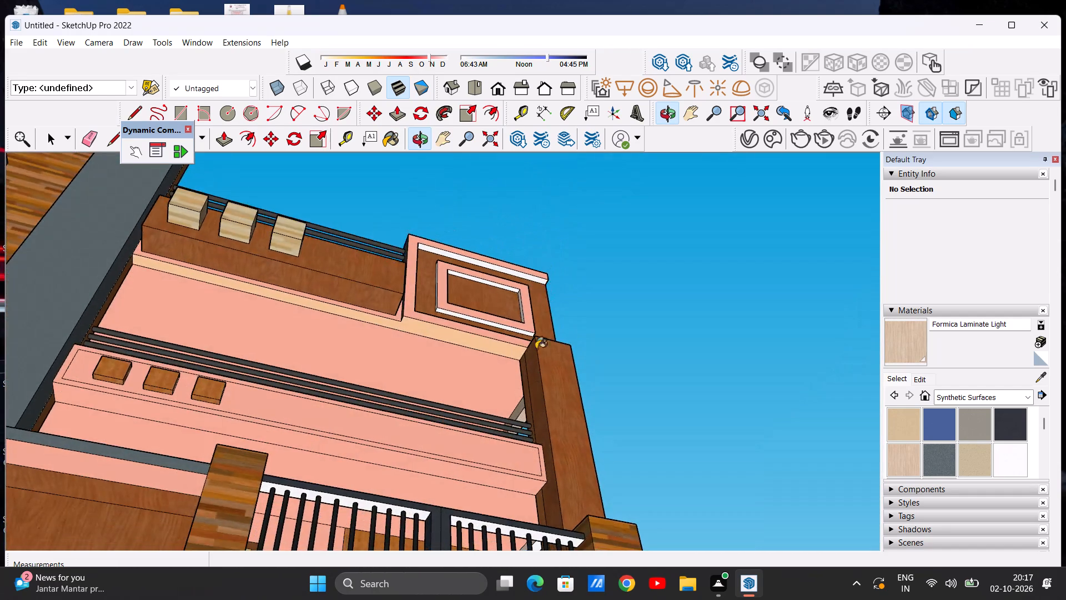
Paint the inner face and underside of the beam above the ground-floor porch's side opening with Formica Laminate Light.
{"action": "scroll", "coordinate": [515, 423], "scroll_direction": "down", "scroll_amount": 5}
{"action": "middle_click_drag", "start_coordinate": [502, 444], "coordinate": [452, 555]}
{"action": "scroll", "coordinate": [504, 479], "scroll_direction": "up", "scroll_amount": 7}
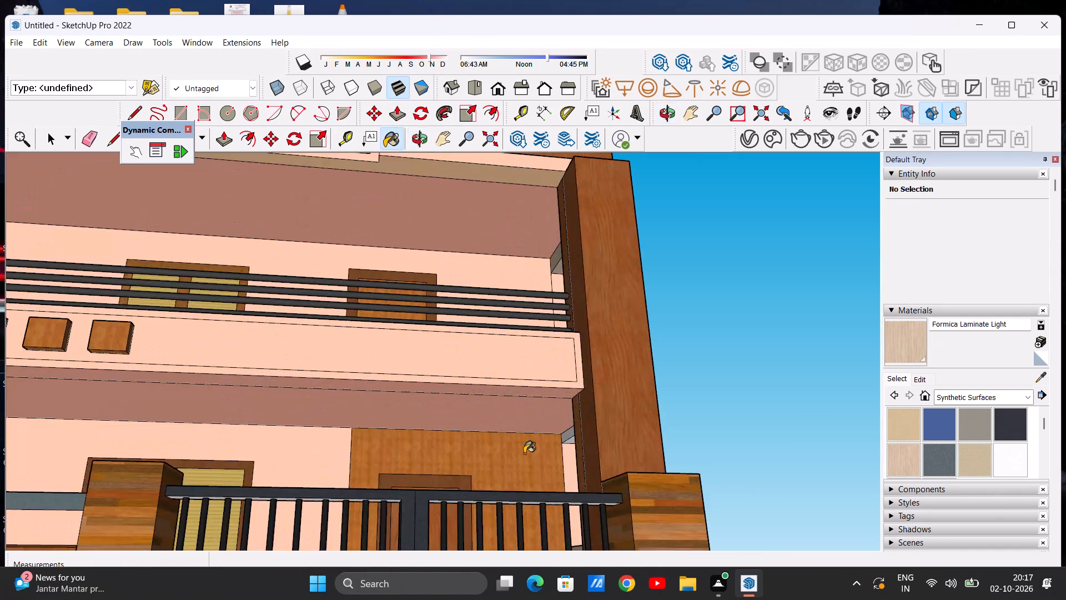
{"action": "middle_click_drag", "start_coordinate": [525, 453], "coordinate": [586, 468]}
{"action": "scroll", "coordinate": [539, 441], "scroll_direction": "up", "scroll_amount": 13}
{"action": "scroll", "coordinate": [495, 402], "scroll_direction": "down", "scroll_amount": 4}
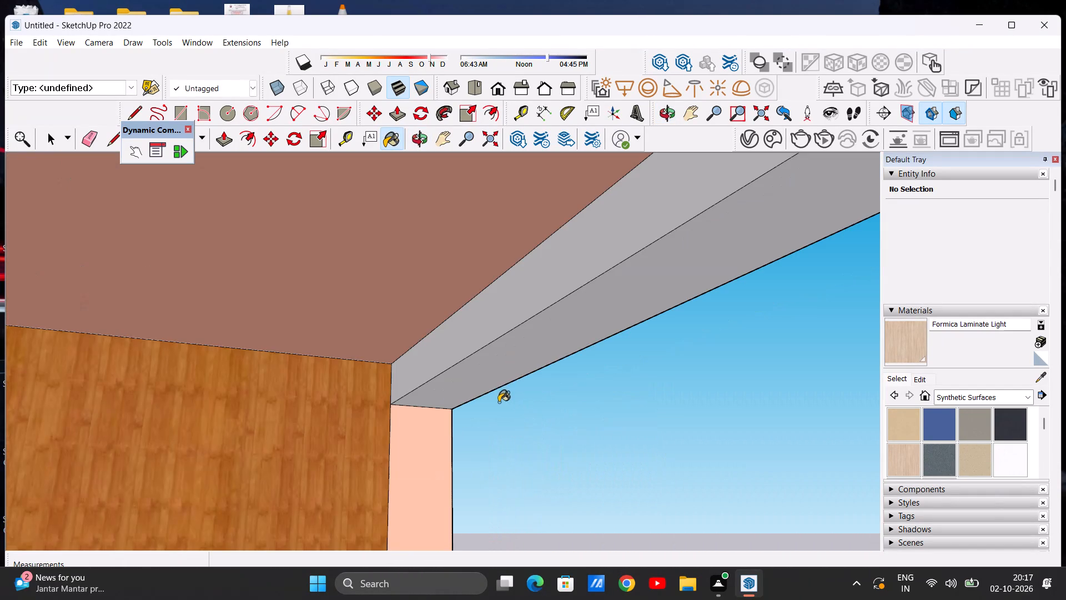
{"action": "left_click", "coordinate": [490, 383]}
{"action": "left_click", "coordinate": [476, 334]}
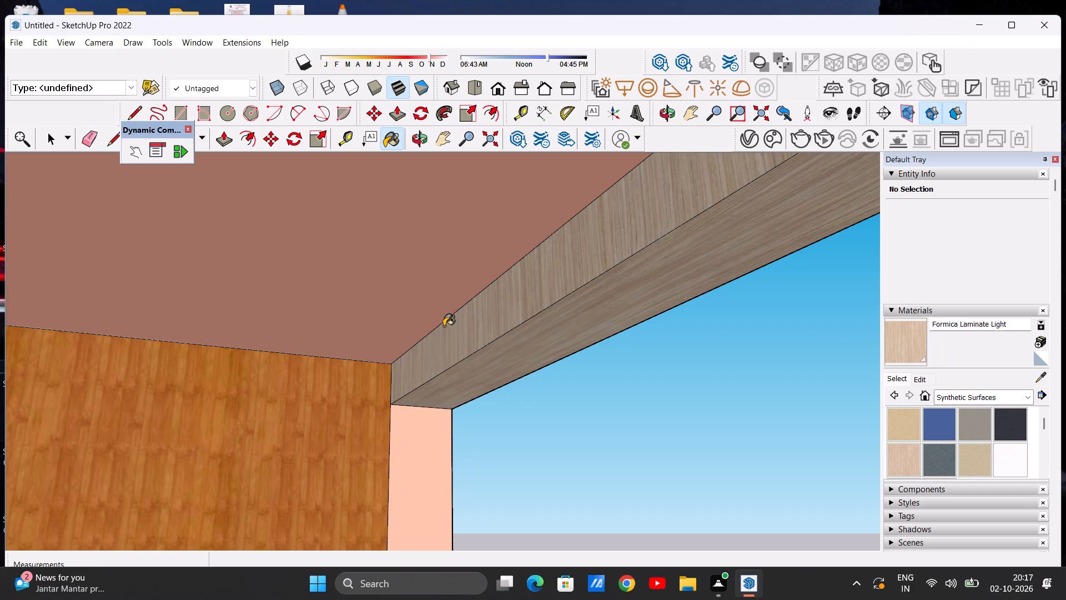
{"action": "key", "text": "space"}
Paint the light undersides of both gate leaves' top rails with Formica Speckled Grey.
{"action": "scroll", "coordinate": [494, 409], "scroll_direction": "down", "scroll_amount": 18}
{"action": "middle_click_drag", "start_coordinate": [470, 409], "coordinate": [423, 372]}
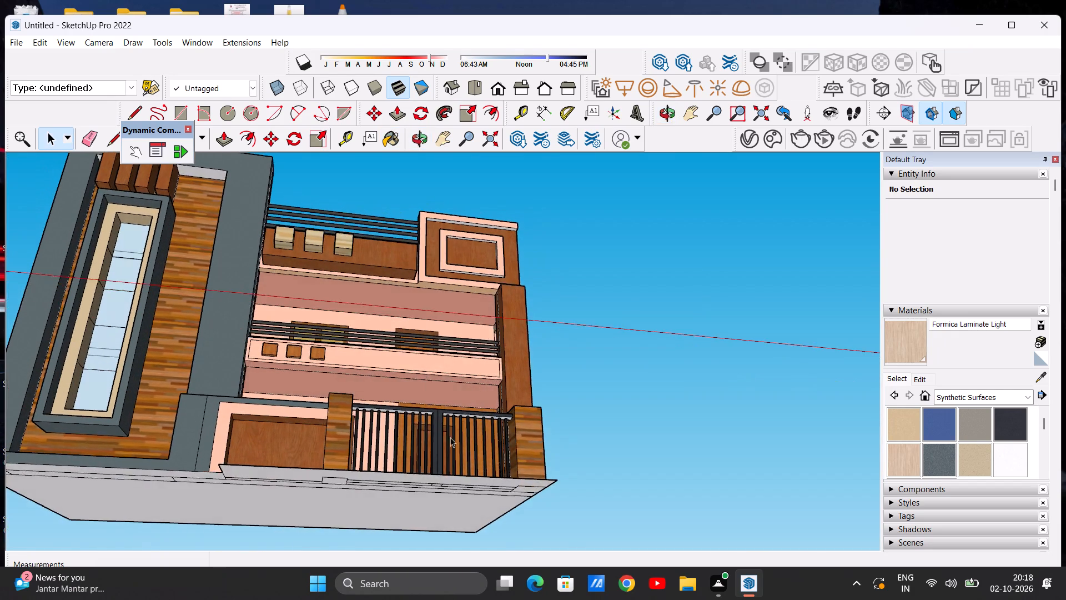
{"action": "scroll", "coordinate": [464, 459], "scroll_direction": "up", "scroll_amount": 3}
{"action": "middle_click_drag", "start_coordinate": [457, 498], "coordinate": [449, 546]}
{"action": "scroll", "coordinate": [458, 494], "scroll_direction": "up", "scroll_amount": 7}
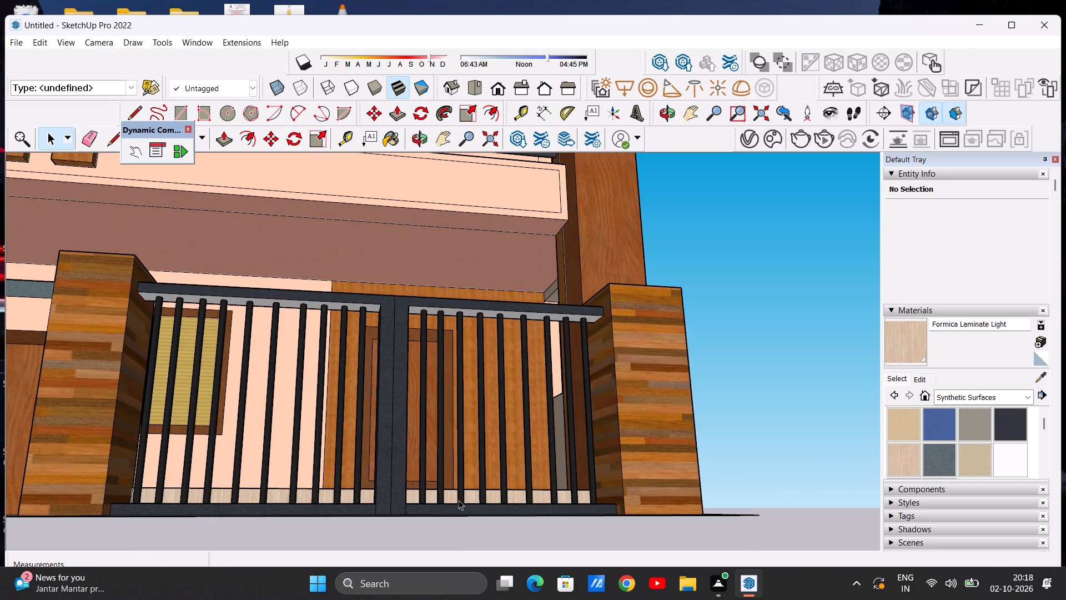
{"action": "left_click", "coordinate": [942, 463]}
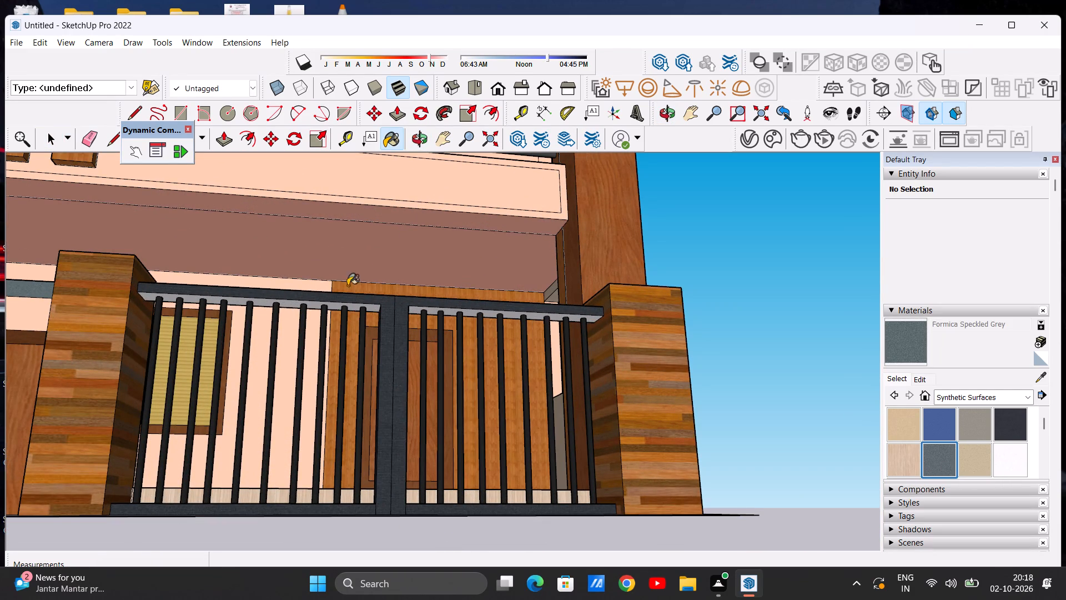
{"action": "middle_click_drag", "start_coordinate": [325, 334], "coordinate": [318, 288]}
{"action": "scroll", "coordinate": [334, 303], "scroll_direction": "up", "scroll_amount": 10}
{"action": "scroll", "coordinate": [334, 303], "scroll_direction": "down", "scroll_amount": 1}
{"action": "scroll", "coordinate": [334, 303], "scroll_direction": "up", "scroll_amount": 2}
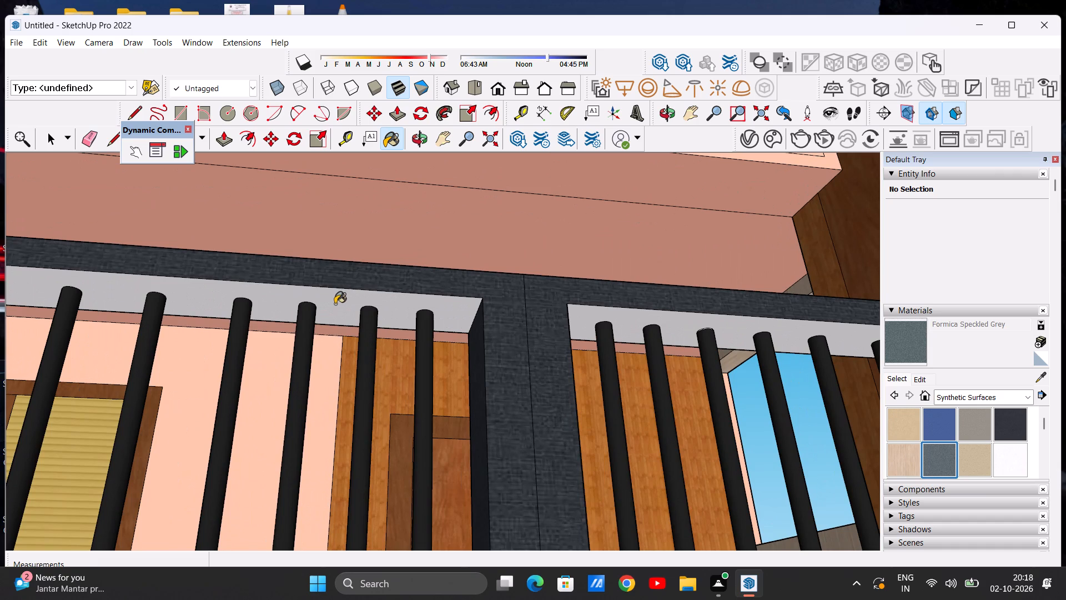
{"action": "left_click", "coordinate": [335, 304]}
{"action": "left_click", "coordinate": [585, 324]}
{"action": "scroll", "coordinate": [470, 351], "scroll_direction": "down", "scroll_amount": 10}
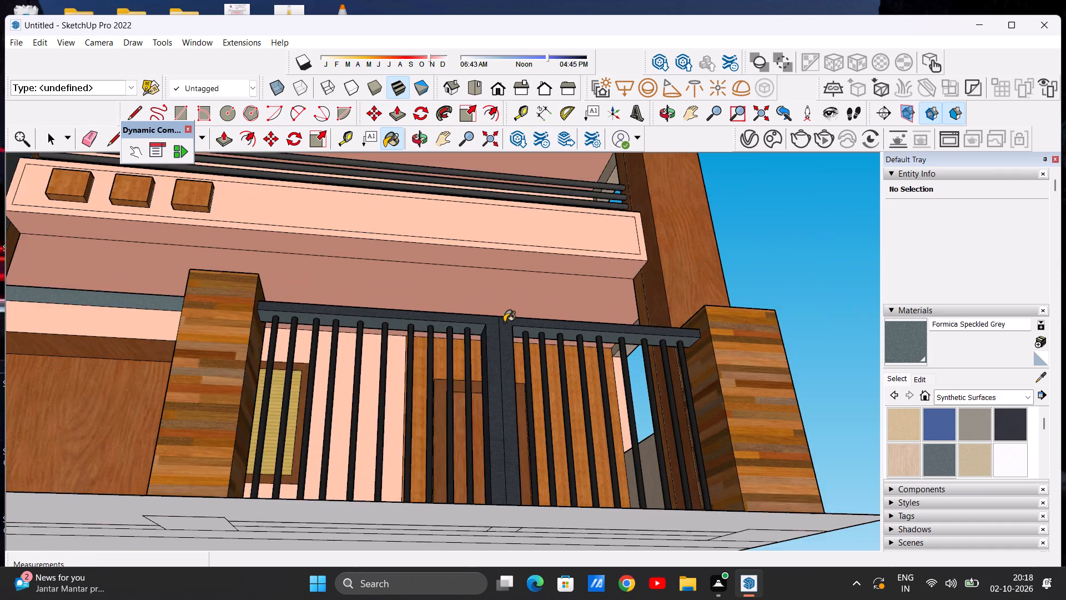
Examine the gate, entrance steps and whole front facade for remaining unpainted surfaces.
{"action": "scroll", "coordinate": [504, 322], "scroll_direction": "down", "scroll_amount": 7}
{"action": "middle_click_drag", "start_coordinate": [477, 344], "coordinate": [459, 519]}
{"action": "middle_click_drag", "start_coordinate": [475, 453], "coordinate": [460, 545]}
{"action": "scroll", "coordinate": [460, 545], "scroll_direction": "up", "scroll_amount": 1}
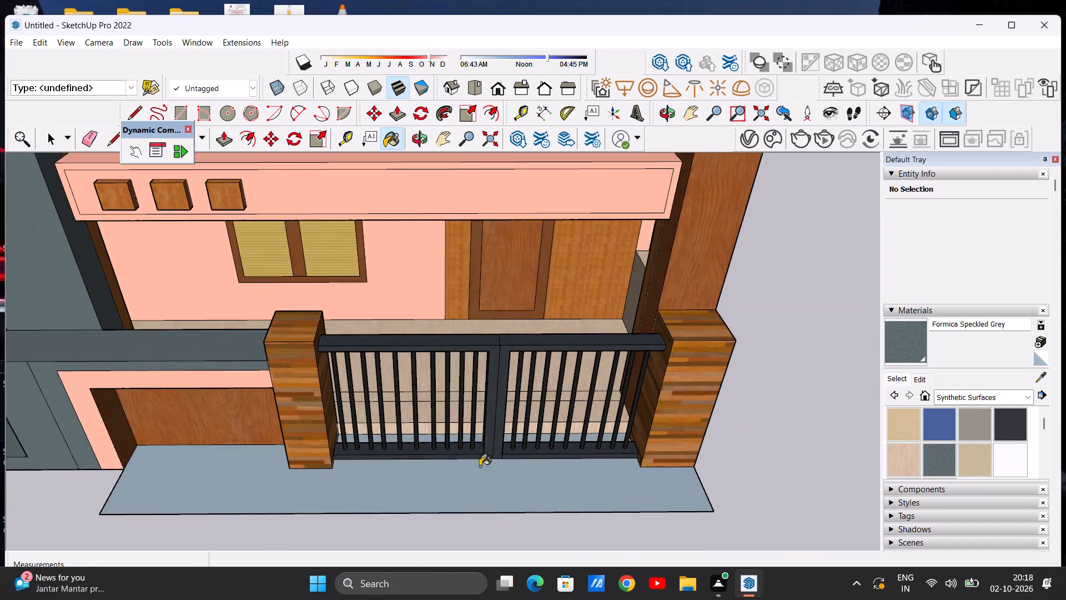
{"action": "scroll", "coordinate": [474, 463], "scroll_direction": "up", "scroll_amount": 15}
{"action": "scroll", "coordinate": [475, 429], "scroll_direction": "down", "scroll_amount": 20}
{"action": "scroll", "coordinate": [475, 429], "scroll_direction": "down", "scroll_amount": 3}
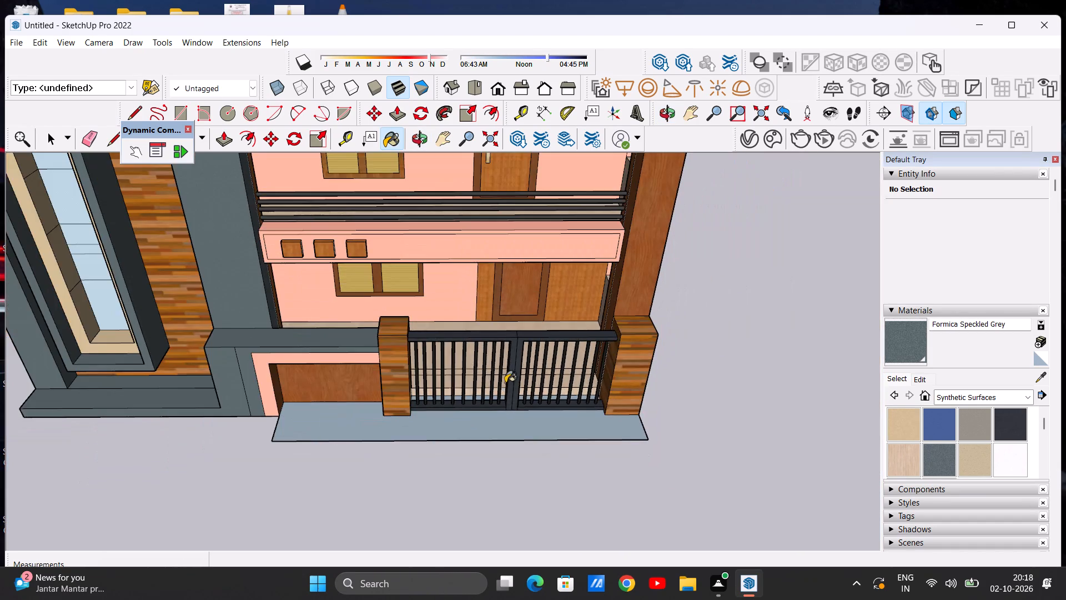
{"action": "middle_click_drag", "start_coordinate": [504, 422], "coordinate": [505, 329]}
{"action": "key", "text": "space"}
{"action": "scroll", "coordinate": [517, 329], "scroll_direction": "down", "scroll_amount": 6}
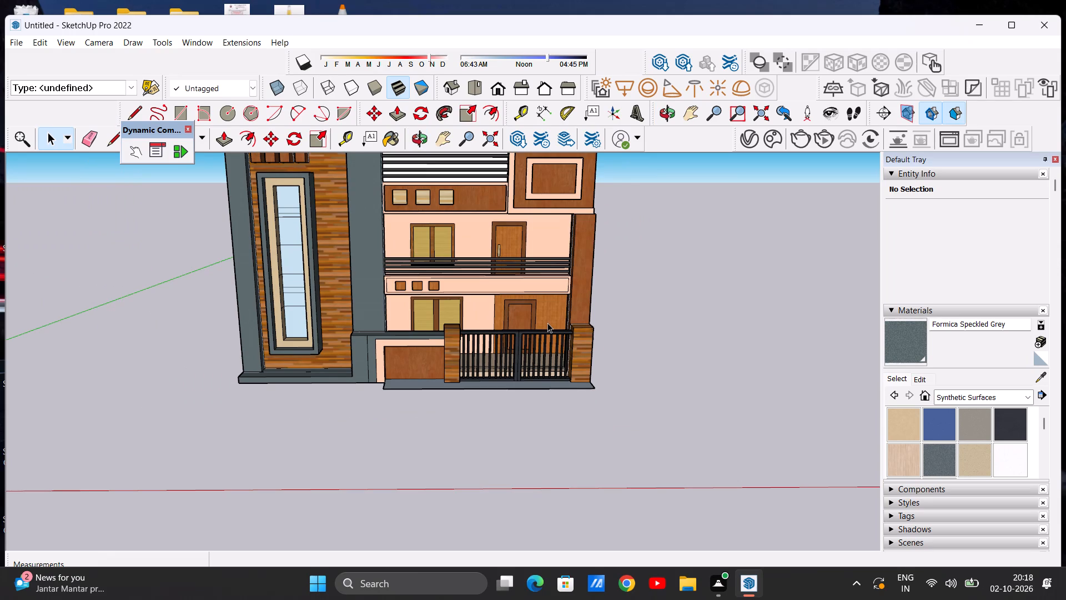
{"action": "scroll", "coordinate": [528, 359], "scroll_direction": "down", "scroll_amount": 1}
{"action": "middle_click_drag", "start_coordinate": [529, 361], "coordinate": [523, 292]}
{"action": "scroll", "coordinate": [517, 350], "scroll_direction": "up", "scroll_amount": 17}
{"action": "scroll", "coordinate": [577, 361], "scroll_direction": "down", "scroll_amount": 2}
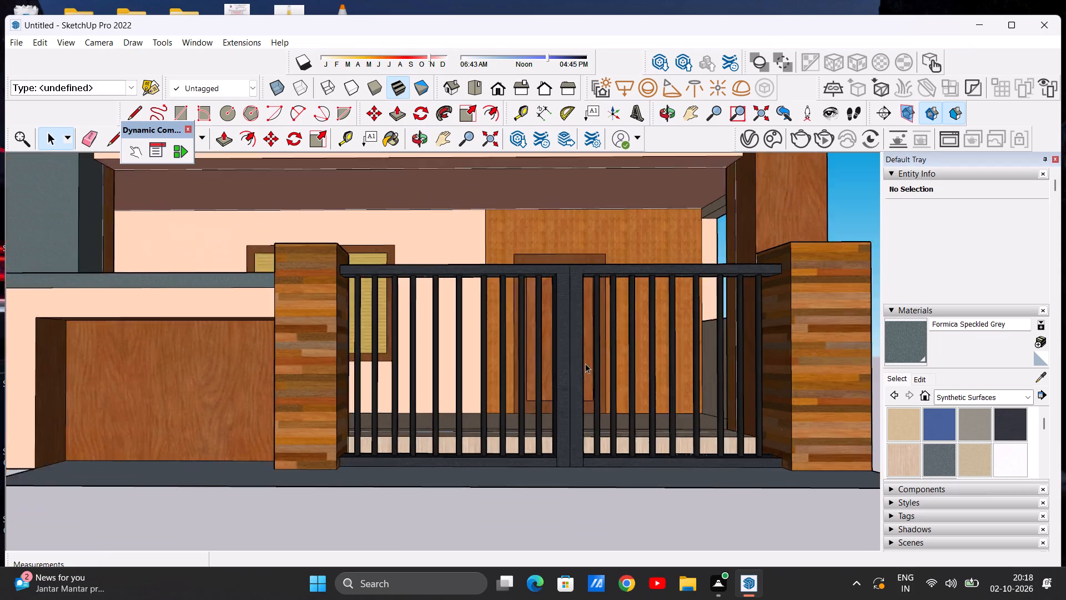
{"action": "scroll", "coordinate": [585, 363], "scroll_direction": "down", "scroll_amount": 15}
{"action": "scroll", "coordinate": [443, 247], "scroll_direction": "up", "scroll_amount": 2}
{"action": "scroll", "coordinate": [440, 259], "scroll_direction": "down", "scroll_amount": 1}
{"action": "scroll", "coordinate": [440, 261], "scroll_direction": "up", "scroll_amount": 1}
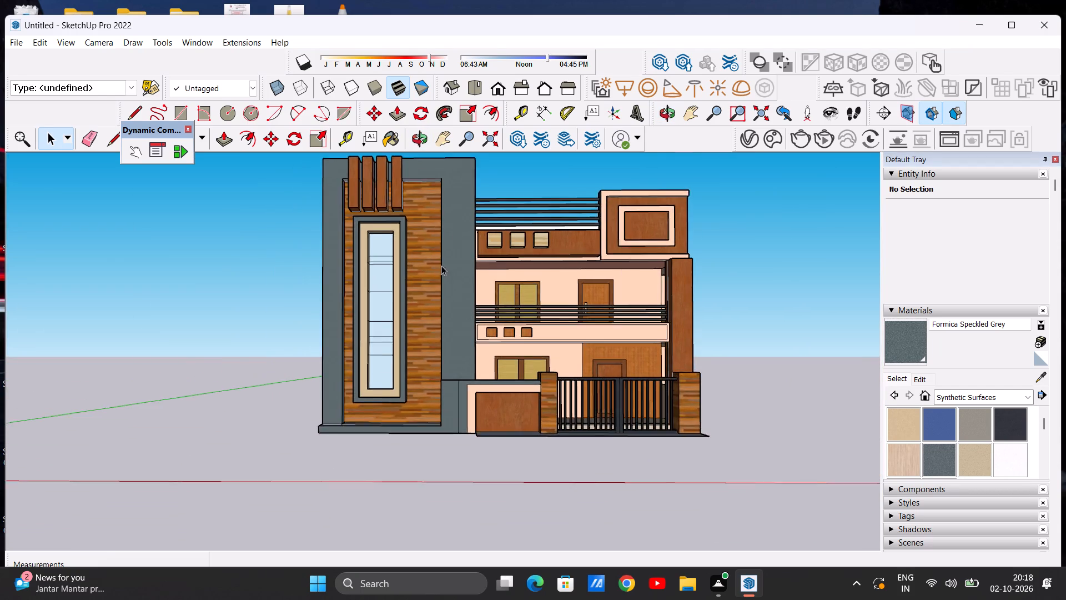
{"action": "scroll", "coordinate": [441, 266], "scroll_direction": "up", "scroll_amount": 1}
{"action": "scroll", "coordinate": [464, 277], "scroll_direction": "down", "scroll_amount": 3}
Paint the white top faces of the framed terrace panel wall and the adjoining side parapet with Formica Graystone.
{"action": "middle_click_drag", "start_coordinate": [398, 282], "coordinate": [732, 336]}
{"action": "middle_click_drag", "start_coordinate": [335, 284], "coordinate": [586, 455]}
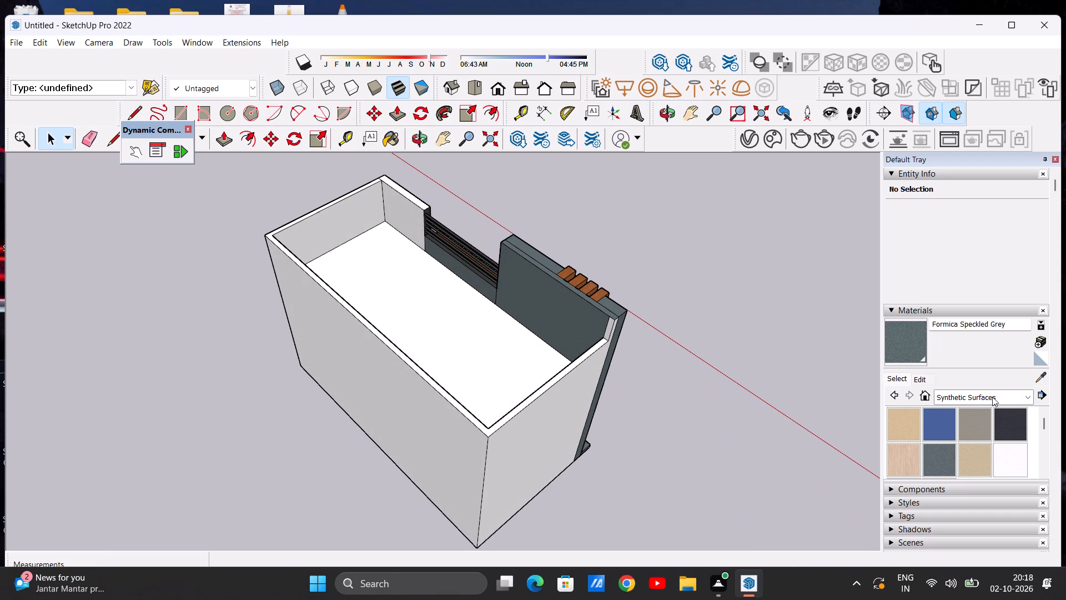
{"action": "left_click", "coordinate": [977, 424]}
{"action": "scroll", "coordinate": [562, 278], "scroll_direction": "down", "scroll_amount": 3}
{"action": "middle_click_drag", "start_coordinate": [574, 292], "coordinate": [365, 255]}
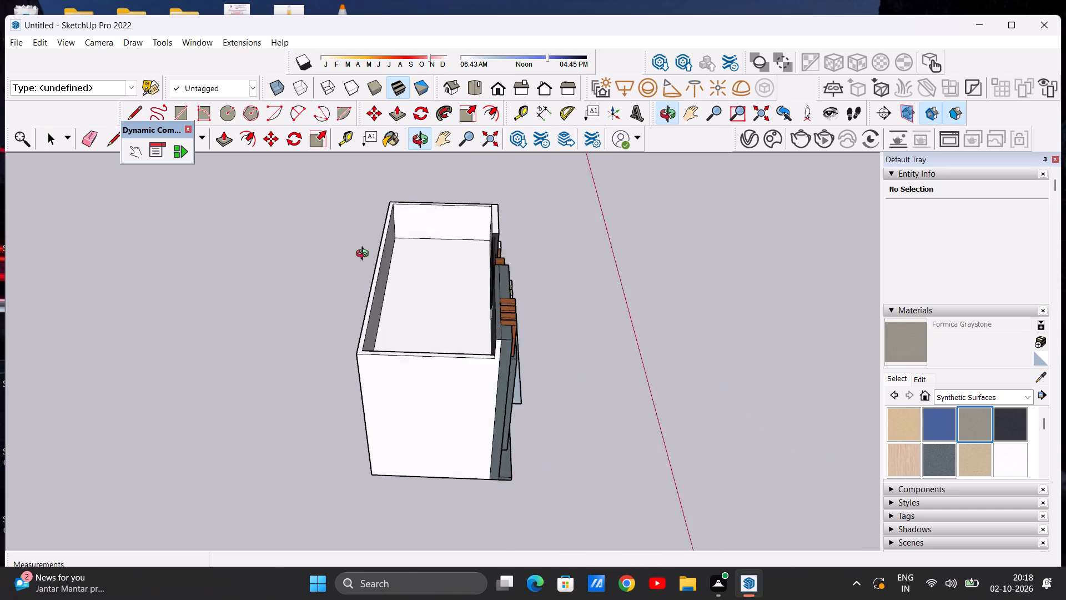
{"action": "middle_click_drag", "start_coordinate": [365, 255], "coordinate": [84, 191]}
{"action": "middle_click_drag", "start_coordinate": [555, 279], "coordinate": [337, 438]}
{"action": "scroll", "coordinate": [541, 382], "scroll_direction": "up", "scroll_amount": 7}
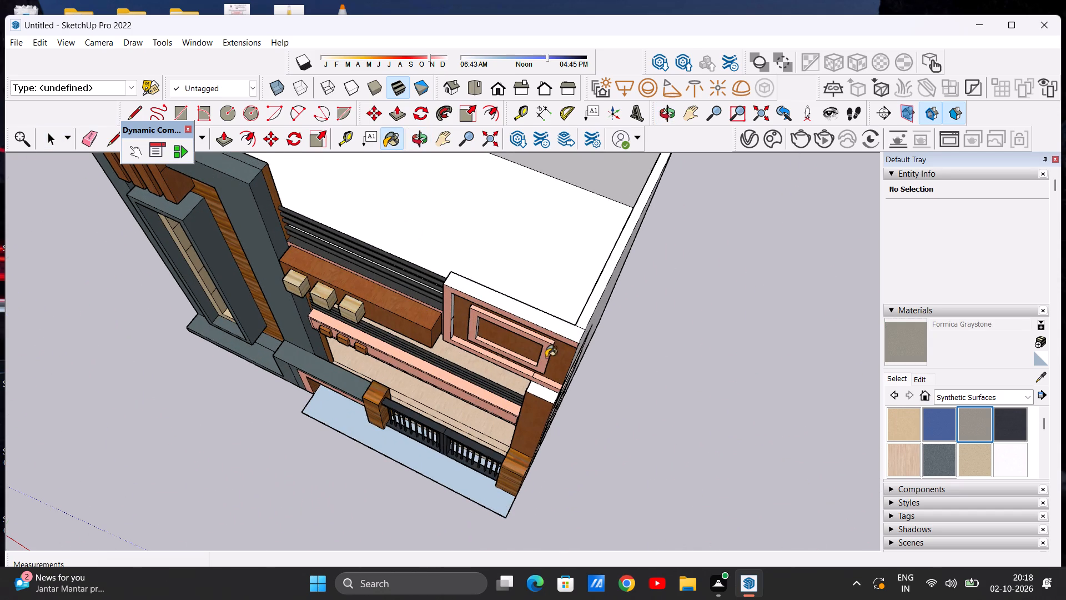
{"action": "left_click", "coordinate": [553, 331]}
{"action": "left_click", "coordinate": [570, 333]}
{"action": "scroll", "coordinate": [581, 330], "scroll_direction": "up", "scroll_amount": 4}
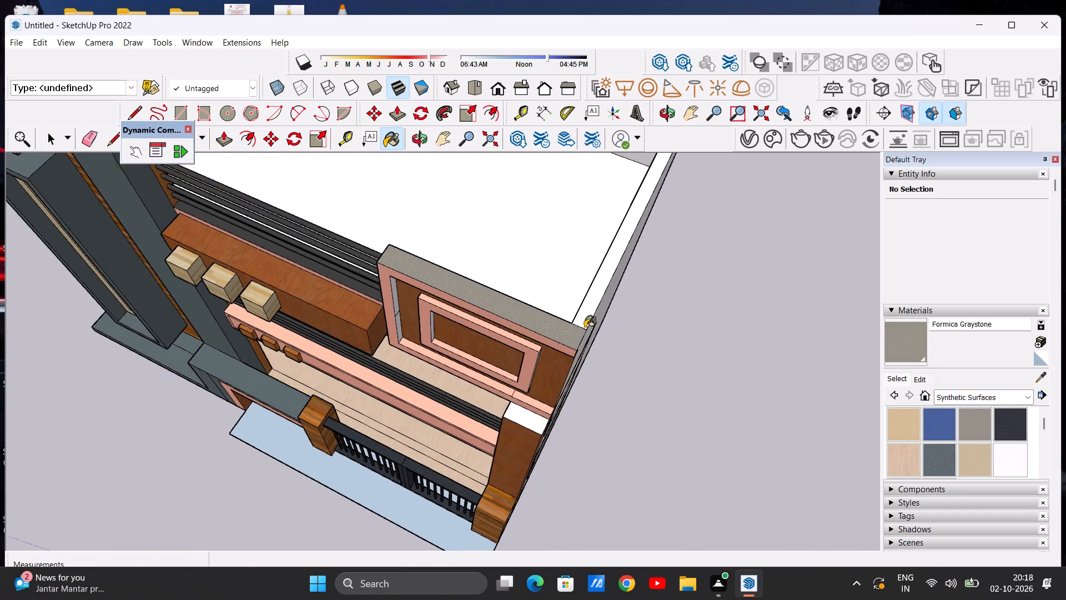
{"action": "scroll", "coordinate": [585, 328], "scroll_direction": "up", "scroll_amount": 1}
{"action": "left_click", "coordinate": [583, 323]}
Paint the white exterior side wall containing the balcony and porch openings with Formica Graystone.
{"action": "scroll", "coordinate": [611, 343], "scroll_direction": "down", "scroll_amount": 17}
{"action": "middle_click_drag", "start_coordinate": [493, 417], "coordinate": [539, 343]}
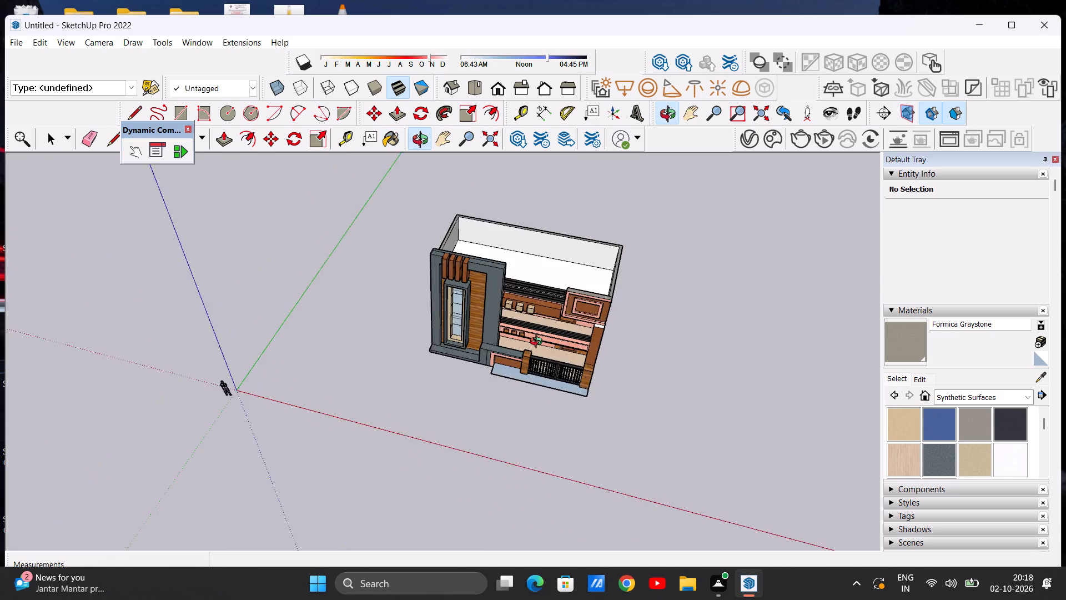
{"action": "middle_click_drag", "start_coordinate": [539, 343], "coordinate": [540, 241]}
{"action": "middle_click_drag", "start_coordinate": [568, 434], "coordinate": [328, 383]}
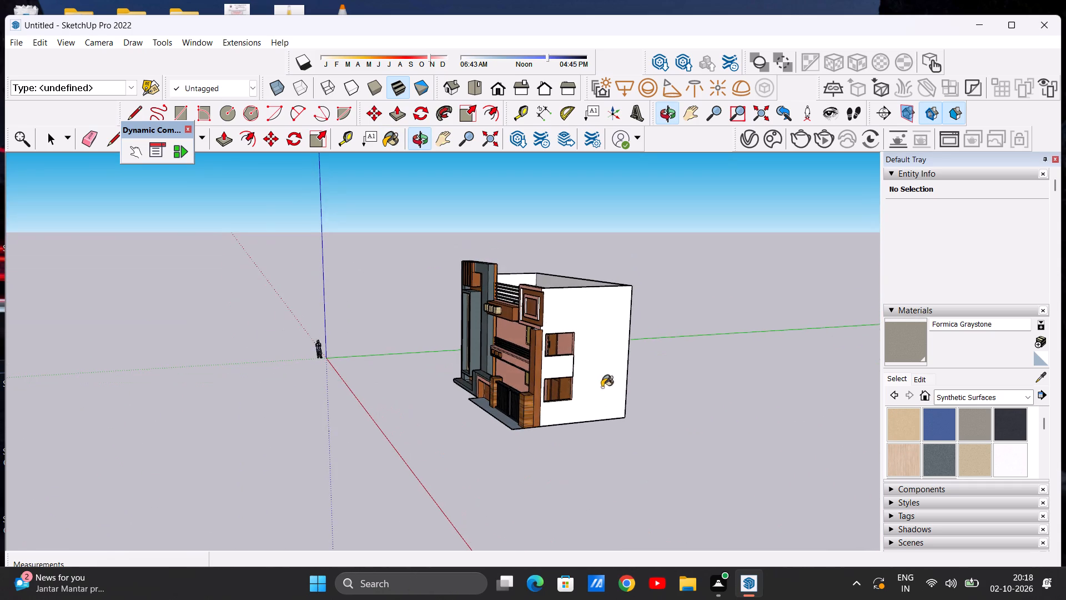
{"action": "scroll", "coordinate": [631, 381], "scroll_direction": "up", "scroll_amount": 6}
{"action": "scroll", "coordinate": [510, 353], "scroll_direction": "up", "scroll_amount": 15}
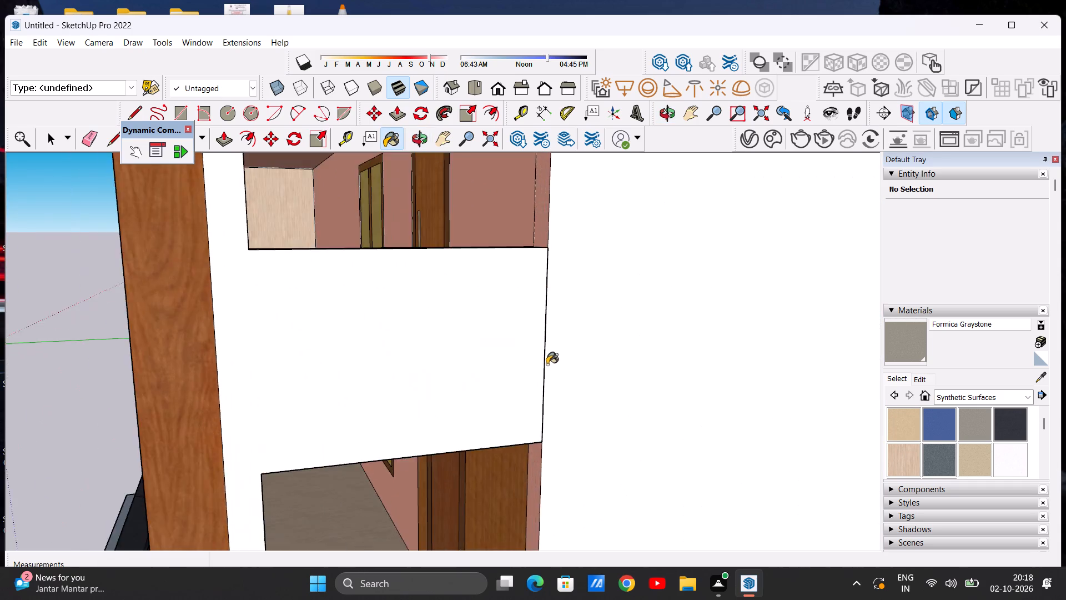
{"action": "scroll", "coordinate": [547, 364], "scroll_direction": "up", "scroll_amount": 7}
{"action": "scroll", "coordinate": [552, 370], "scroll_direction": "down", "scroll_amount": 14}
{"action": "middle_click_drag", "start_coordinate": [546, 331], "coordinate": [552, 378]}
{"action": "scroll", "coordinate": [552, 378], "scroll_direction": "up", "scroll_amount": 6}
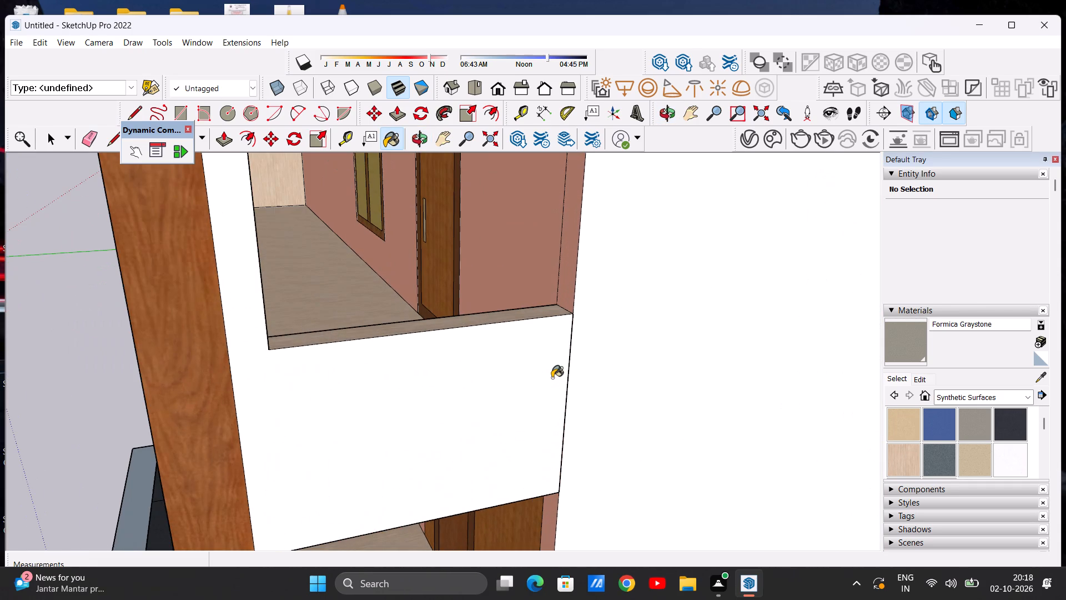
{"action": "left_click", "coordinate": [531, 379]}
Paint the white exterior side wall beside the tower with Formica Graystone.
{"action": "scroll", "coordinate": [571, 387], "scroll_direction": "down", "scroll_amount": 9}
{"action": "scroll", "coordinate": [577, 349], "scroll_direction": "up", "scroll_amount": 1}
{"action": "scroll", "coordinate": [577, 349], "scroll_direction": "down", "scroll_amount": 15}
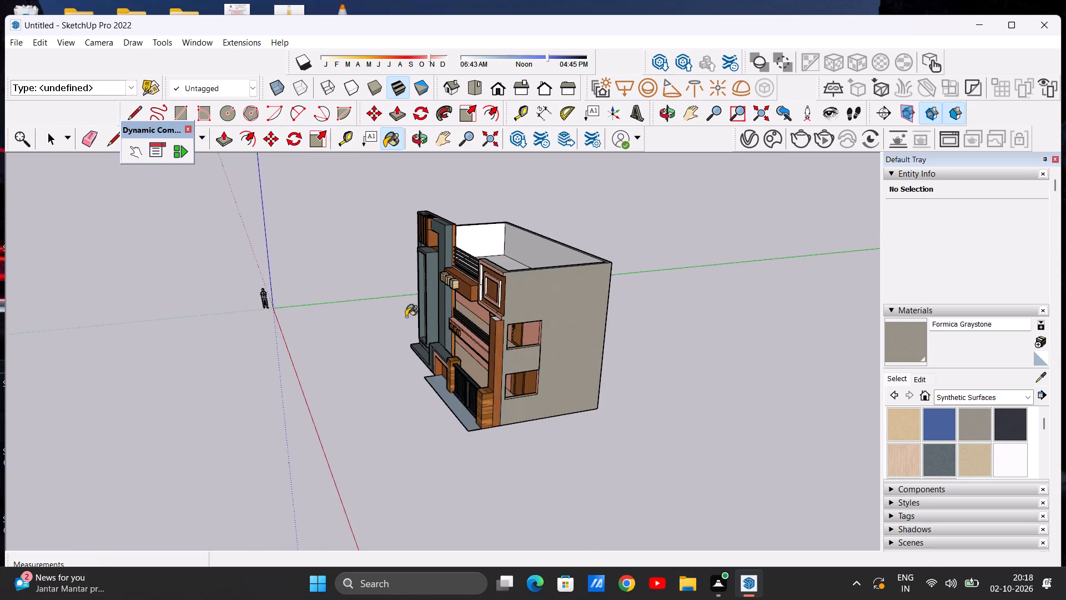
{"action": "middle_click_drag", "start_coordinate": [396, 322], "coordinate": [721, 316]}
{"action": "middle_click_drag", "start_coordinate": [341, 322], "coordinate": [658, 322]}
{"action": "scroll", "coordinate": [306, 335], "scroll_direction": "up", "scroll_amount": 5}
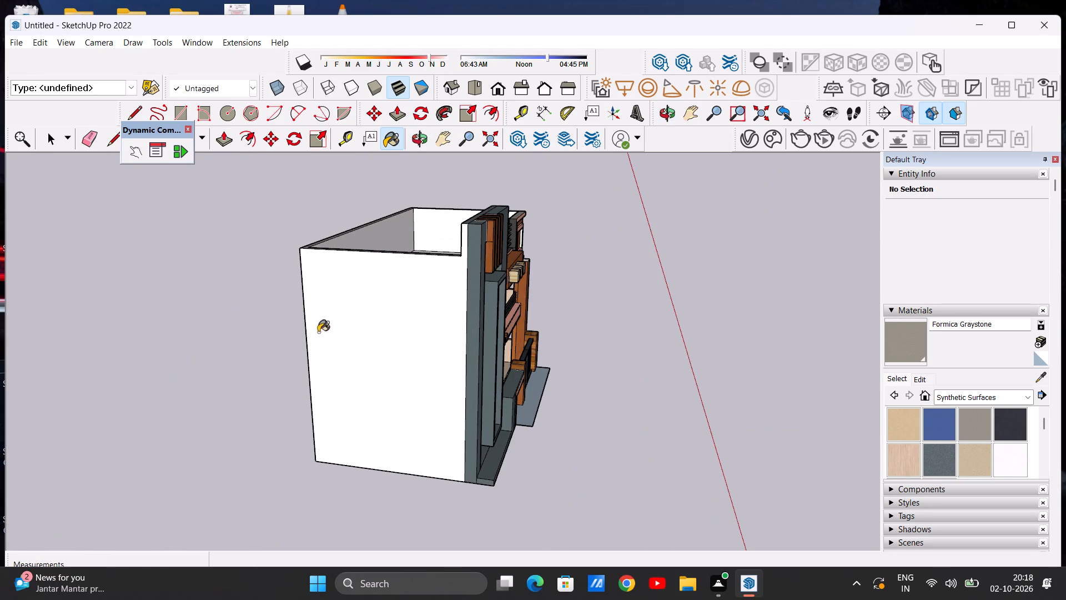
{"action": "left_click", "coordinate": [415, 340]}
Paint the terrace panel's raised rectangular frame with Color B02 on its railing-side outer edge and the inner edge farthest from the railing.
{"action": "scroll", "coordinate": [329, 356], "scroll_direction": "down", "scroll_amount": 9}
{"action": "middle_click_drag", "start_coordinate": [247, 306], "coordinate": [0, 297]}
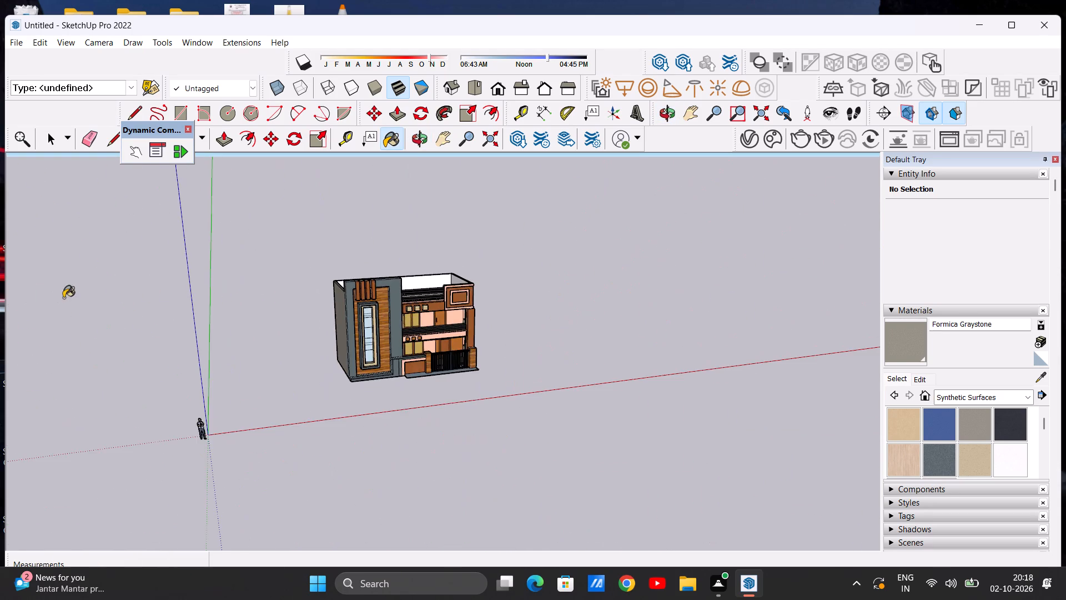
{"action": "scroll", "coordinate": [475, 299], "scroll_direction": "up", "scroll_amount": 17}
{"action": "middle_click_drag", "start_coordinate": [406, 304], "coordinate": [488, 294]}
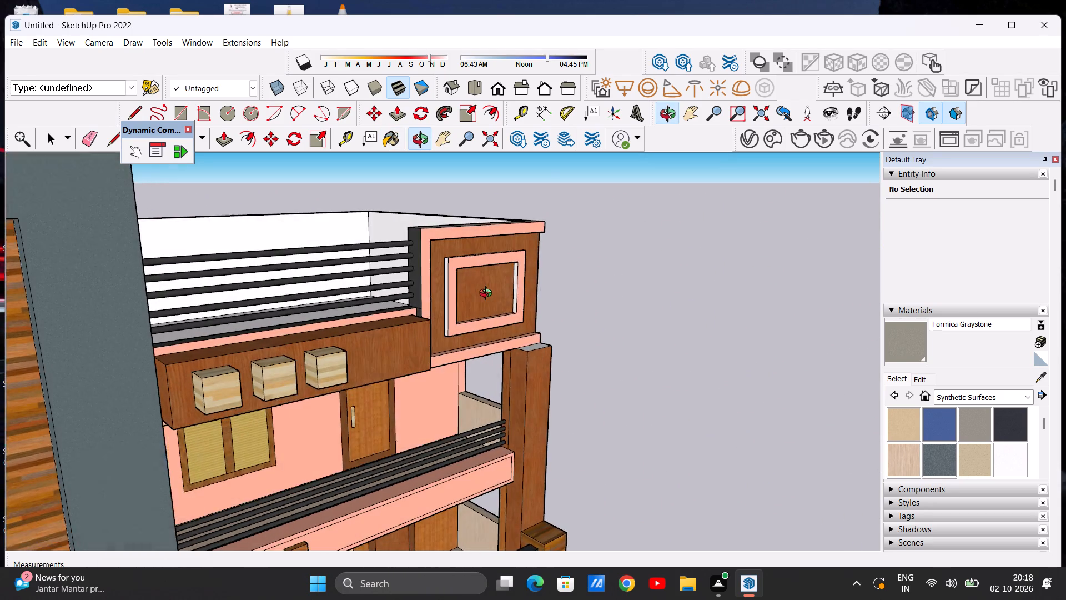
{"action": "middle_click_drag", "start_coordinate": [488, 294], "coordinate": [503, 301]}
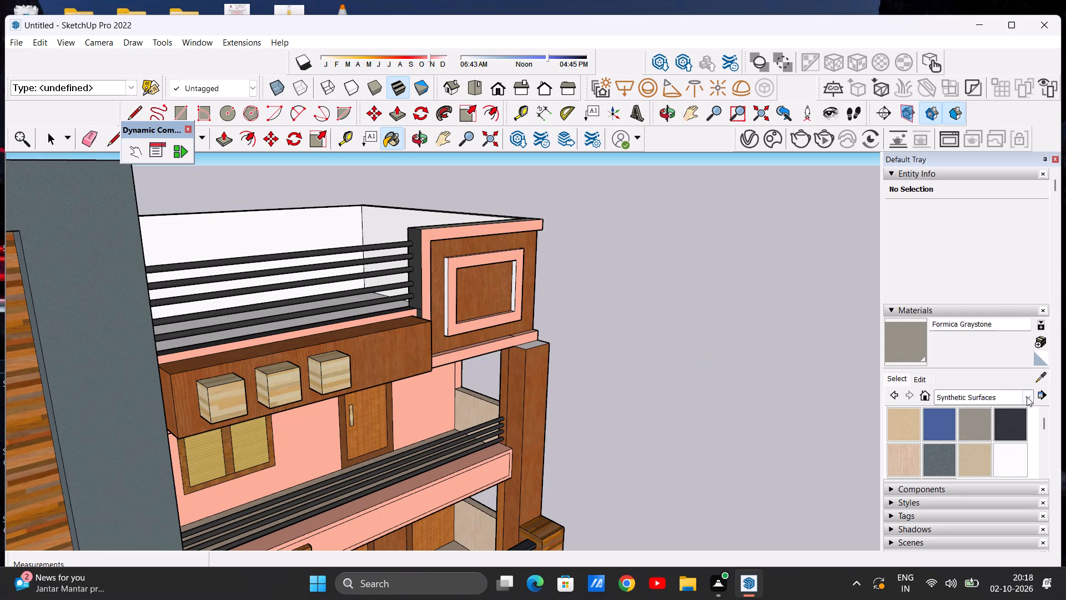
{"action": "left_click", "coordinate": [1032, 397]}
{"action": "left_click", "coordinate": [978, 446]}
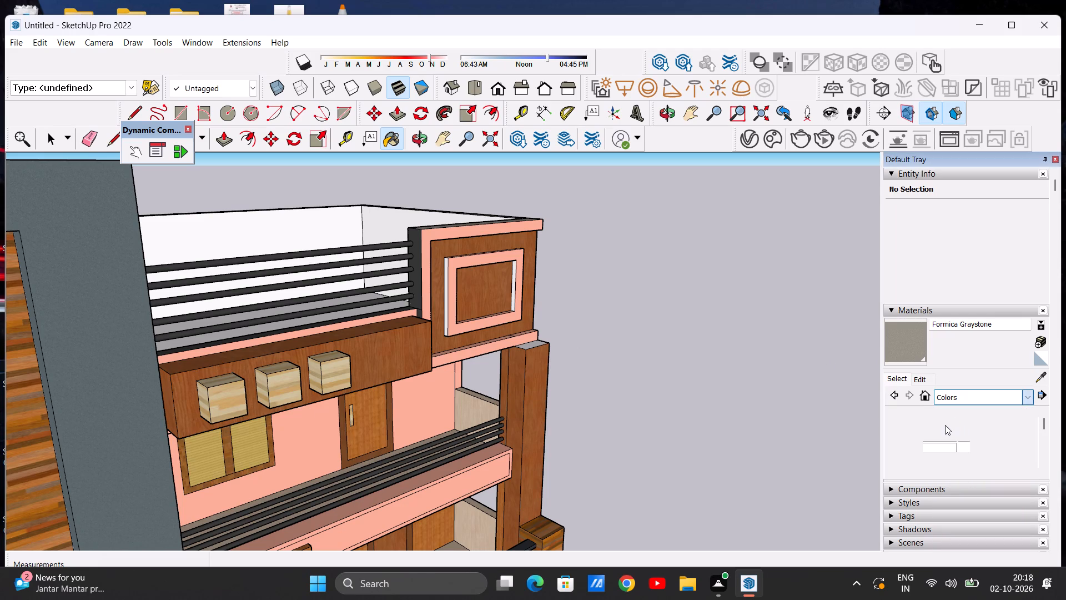
{"action": "scroll", "coordinate": [922, 431], "scroll_direction": "down", "scroll_amount": 1}
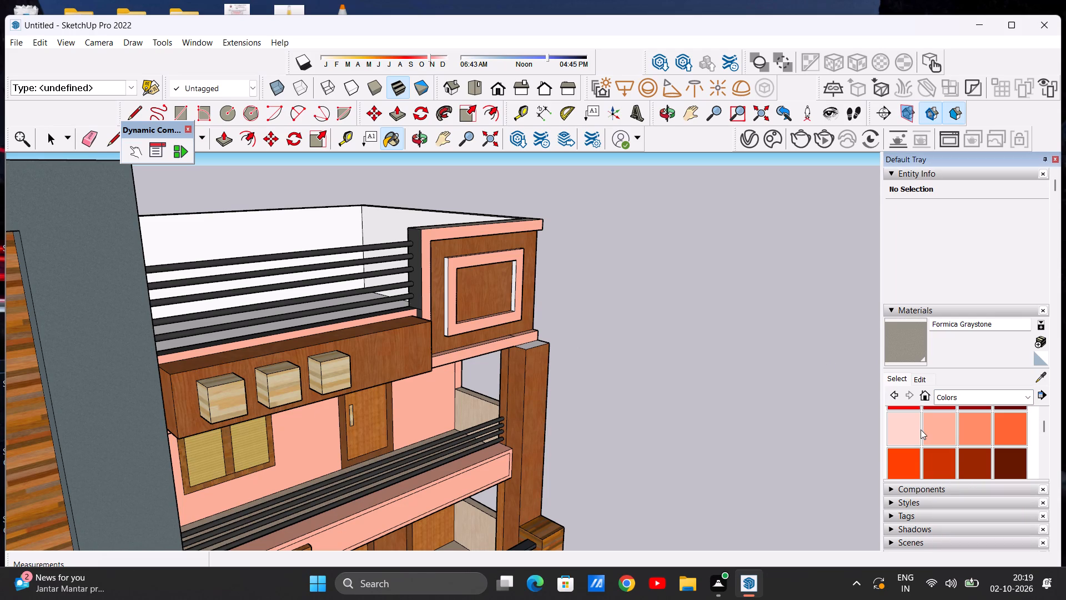
{"action": "left_click", "coordinate": [943, 424]}
{"action": "scroll", "coordinate": [389, 257], "scroll_direction": "up", "scroll_amount": 7}
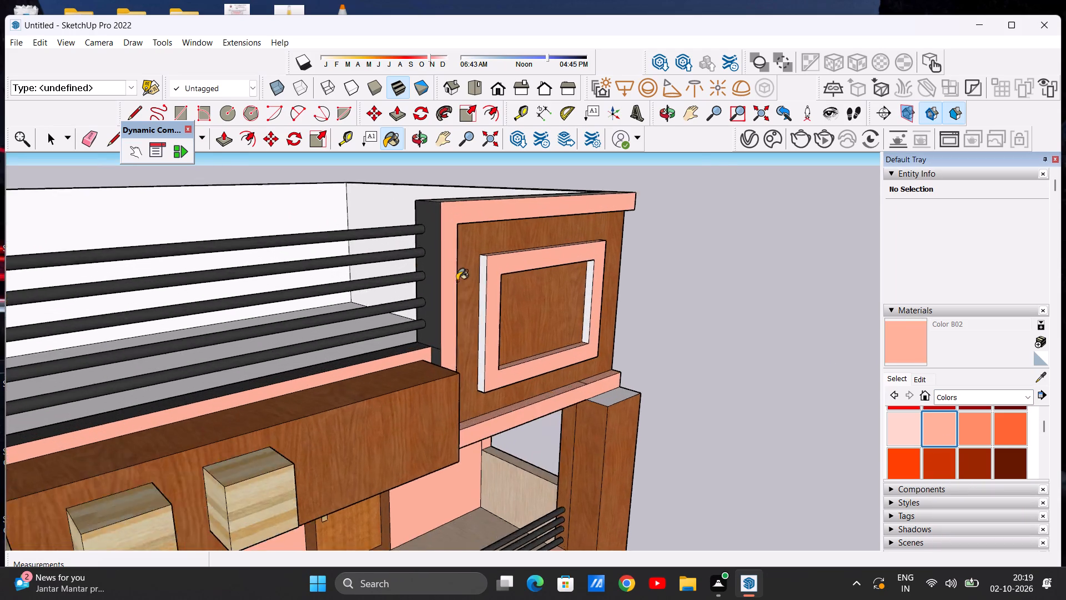
{"action": "scroll", "coordinate": [457, 281], "scroll_direction": "up", "scroll_amount": 6}
{"action": "left_click", "coordinate": [486, 284]}
{"action": "left_click", "coordinate": [670, 299]}
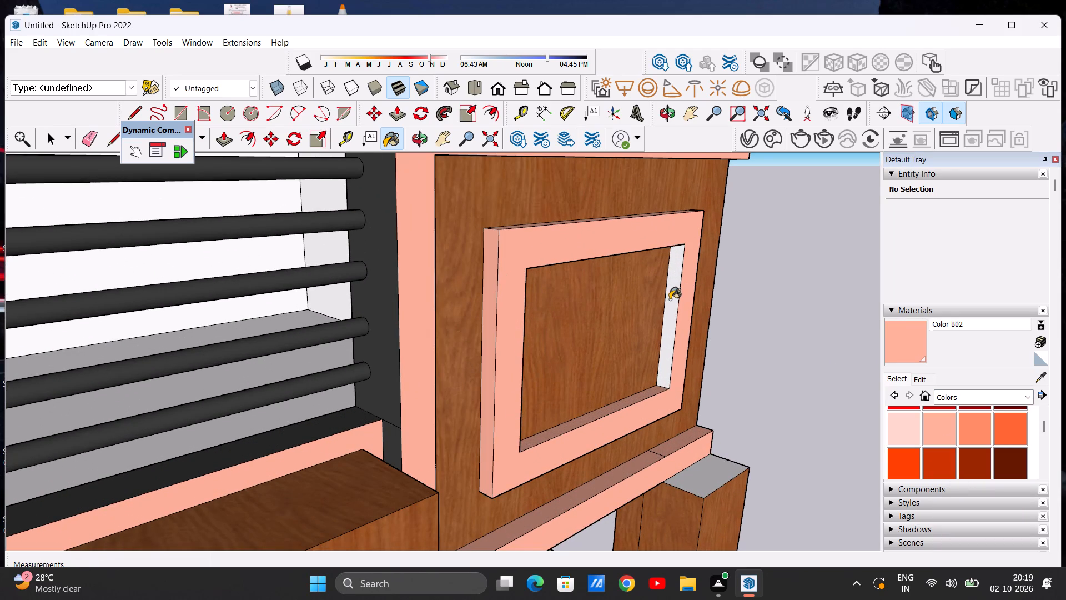
Paint the raised frame's railing-side inner edge and its outer edge nearest the grey side wall with Color B02.
{"action": "scroll", "coordinate": [457, 271], "scroll_direction": "down", "scroll_amount": 3}
{"action": "middle_click_drag", "start_coordinate": [472, 273], "coordinate": [193, 253]}
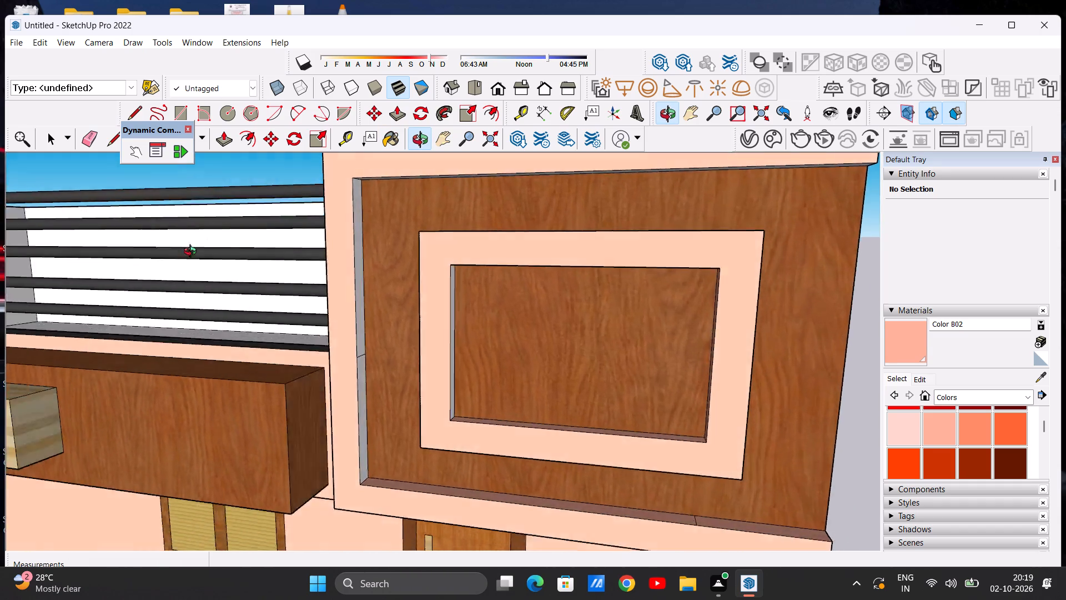
{"action": "middle_click_drag", "start_coordinate": [193, 253], "coordinate": [109, 313]}
{"action": "scroll", "coordinate": [428, 384], "scroll_direction": "up", "scroll_amount": 6}
{"action": "left_click", "coordinate": [426, 364]}
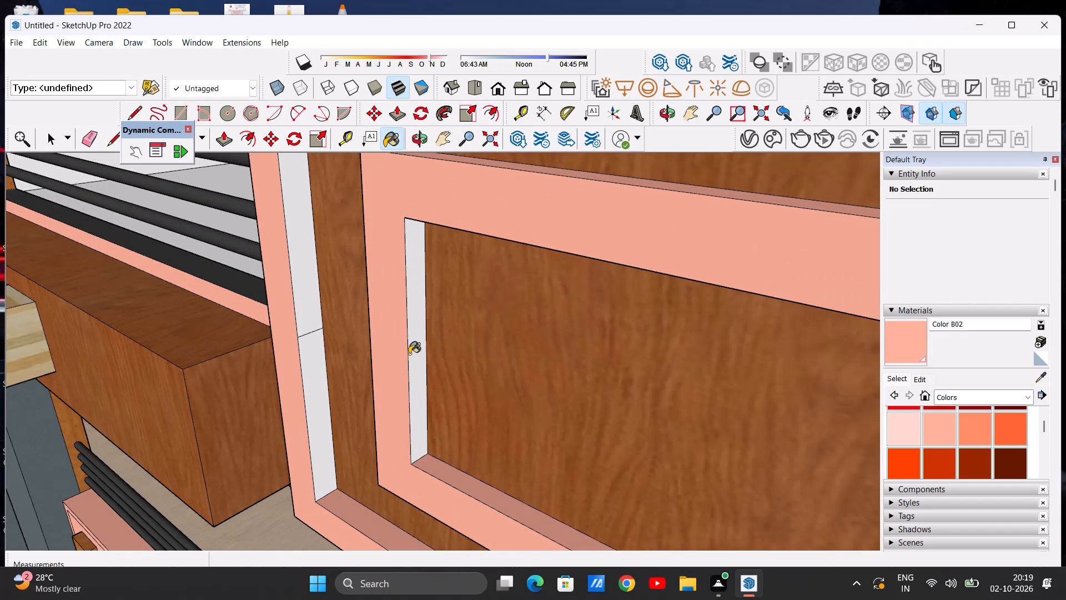
{"action": "left_click", "coordinate": [409, 354]}
{"action": "scroll", "coordinate": [414, 354], "scroll_direction": "down", "scroll_amount": 13}
{"action": "scroll", "coordinate": [529, 371], "scroll_direction": "up", "scroll_amount": 11}
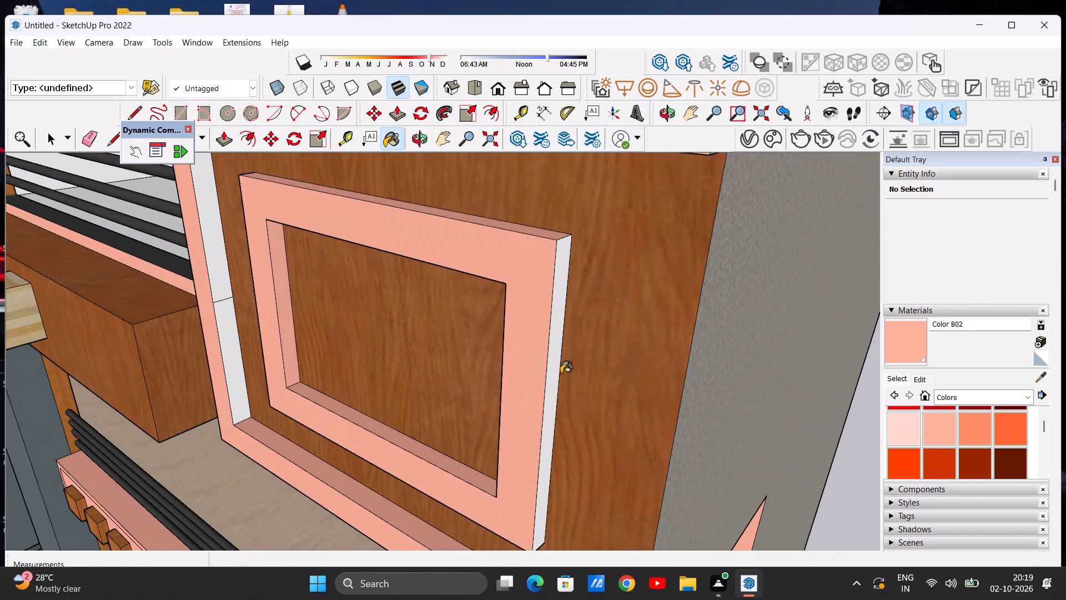
{"action": "left_click", "coordinate": [551, 375]}
Paint the raised rectangular frame's outer underside and the downward-facing inner edge at its top with Color B02.
{"action": "scroll", "coordinate": [558, 378], "scroll_direction": "down", "scroll_amount": 12}
{"action": "middle_click_drag", "start_coordinate": [555, 372], "coordinate": [612, 241]}
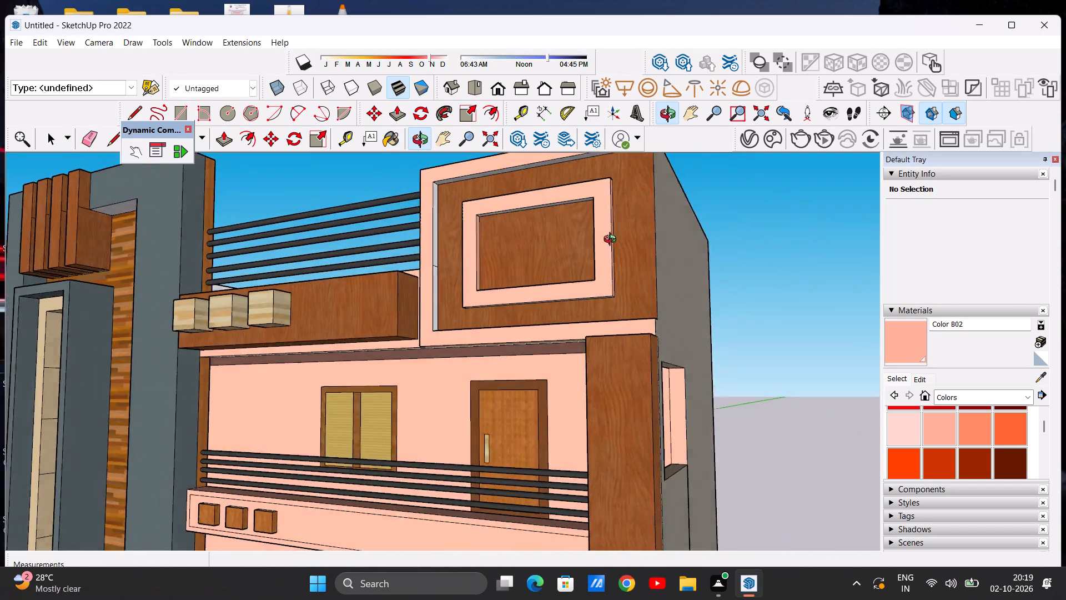
{"action": "middle_click_drag", "start_coordinate": [612, 241], "coordinate": [647, 178]}
{"action": "scroll", "coordinate": [614, 264], "scroll_direction": "up", "scroll_amount": 20}
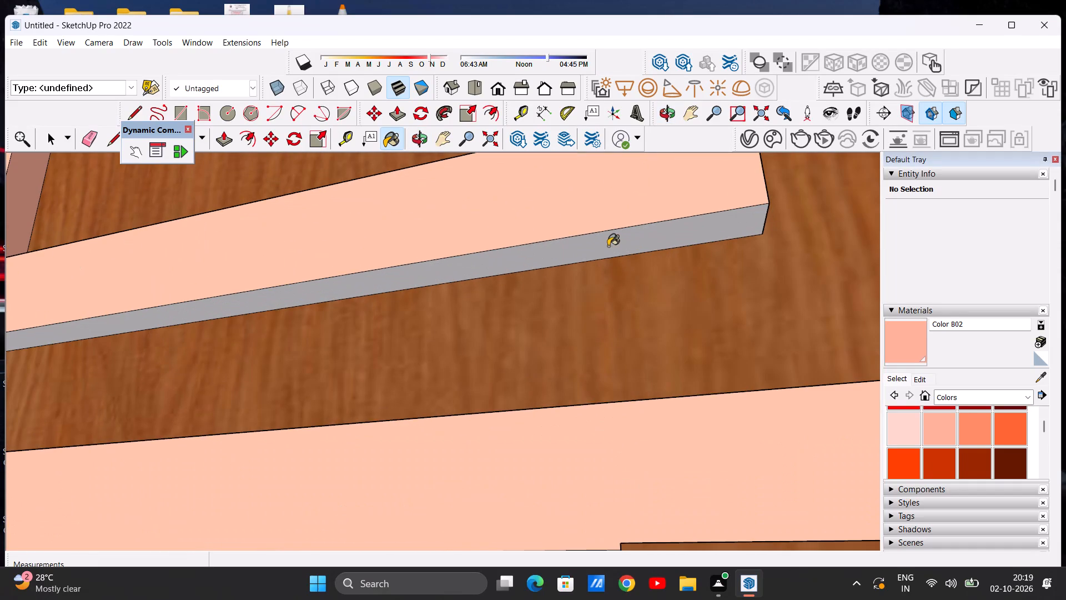
{"action": "left_click", "coordinate": [608, 246]}
{"action": "scroll", "coordinate": [620, 313], "scroll_direction": "down", "scroll_amount": 20}
{"action": "scroll", "coordinate": [620, 313], "scroll_direction": "down", "scroll_amount": 1}
{"action": "scroll", "coordinate": [534, 267], "scroll_direction": "up", "scroll_amount": 7}
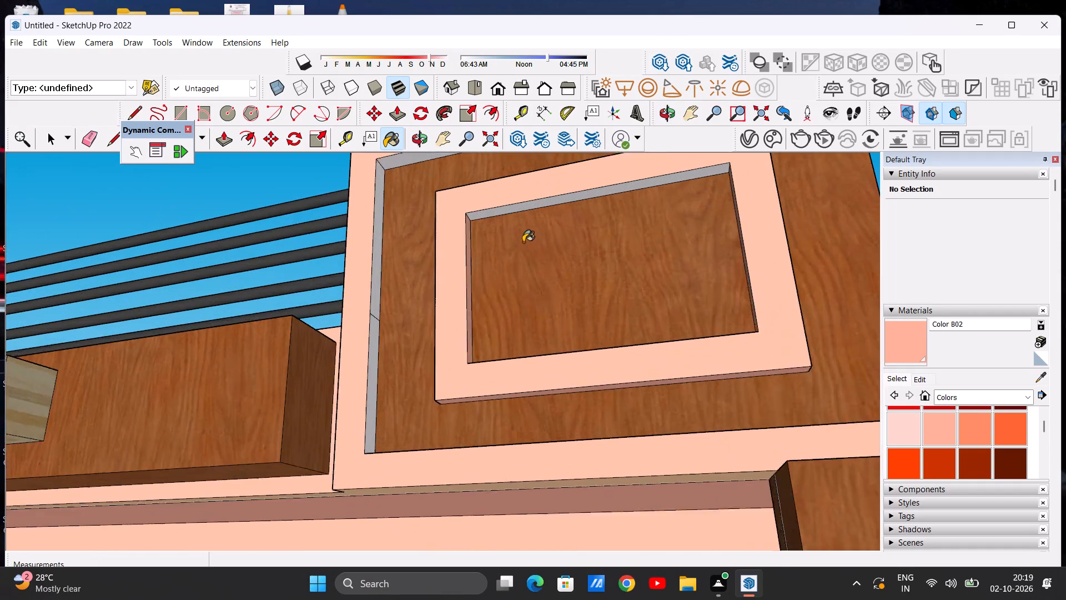
{"action": "scroll", "coordinate": [523, 242], "scroll_direction": "up", "scroll_amount": 1}
{"action": "middle_click_drag", "start_coordinate": [521, 244], "coordinate": [491, 194]}
{"action": "scroll", "coordinate": [488, 195], "scroll_direction": "up", "scroll_amount": 15}
{"action": "left_click", "coordinate": [460, 214]}
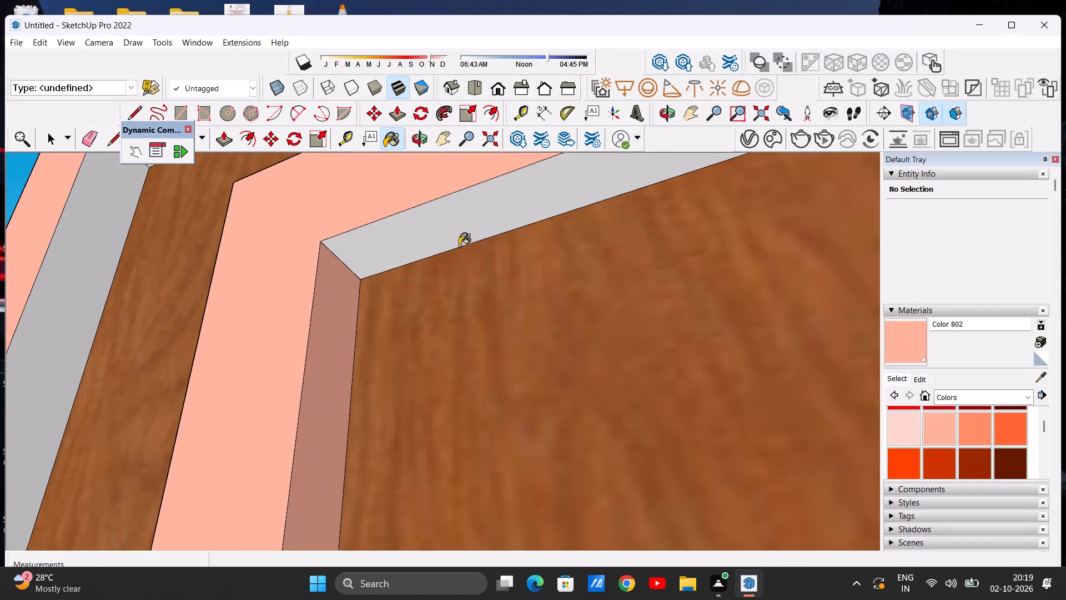
Paint the terrace panel border's inner faces, both railing-side segments and the top underside, with Color B02.
{"action": "scroll", "coordinate": [459, 254], "scroll_direction": "down", "scroll_amount": 20}
{"action": "scroll", "coordinate": [459, 254], "scroll_direction": "down", "scroll_amount": 1}
{"action": "scroll", "coordinate": [476, 268], "scroll_direction": "up", "scroll_amount": 1}
{"action": "middle_click_drag", "start_coordinate": [487, 299], "coordinate": [740, 508]}
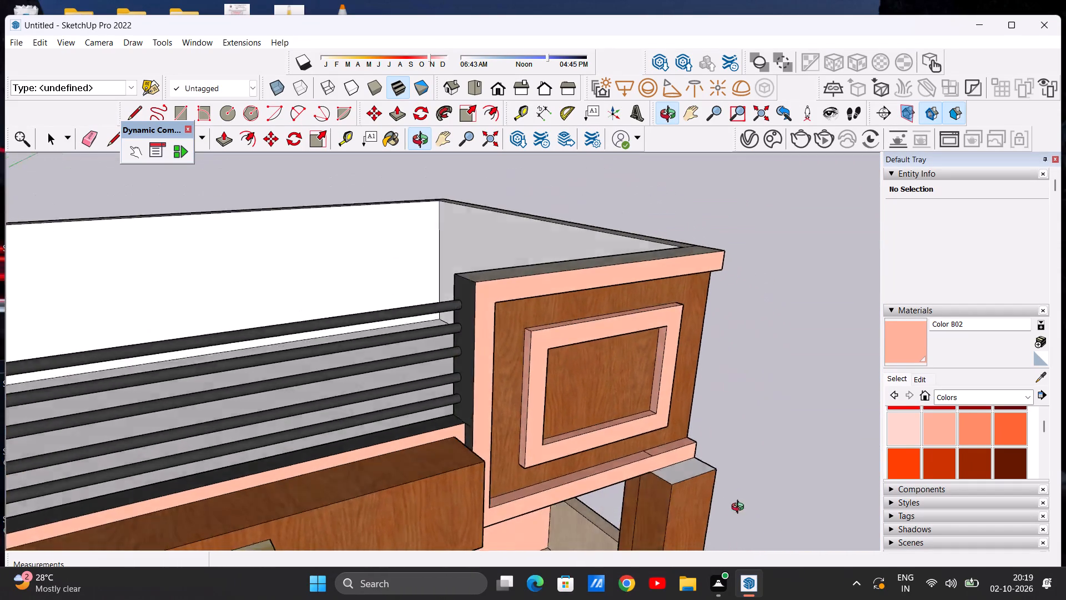
{"action": "middle_click_drag", "start_coordinate": [740, 508], "coordinate": [315, 430]}
{"action": "scroll", "coordinate": [338, 345], "scroll_direction": "up", "scroll_amount": 6}
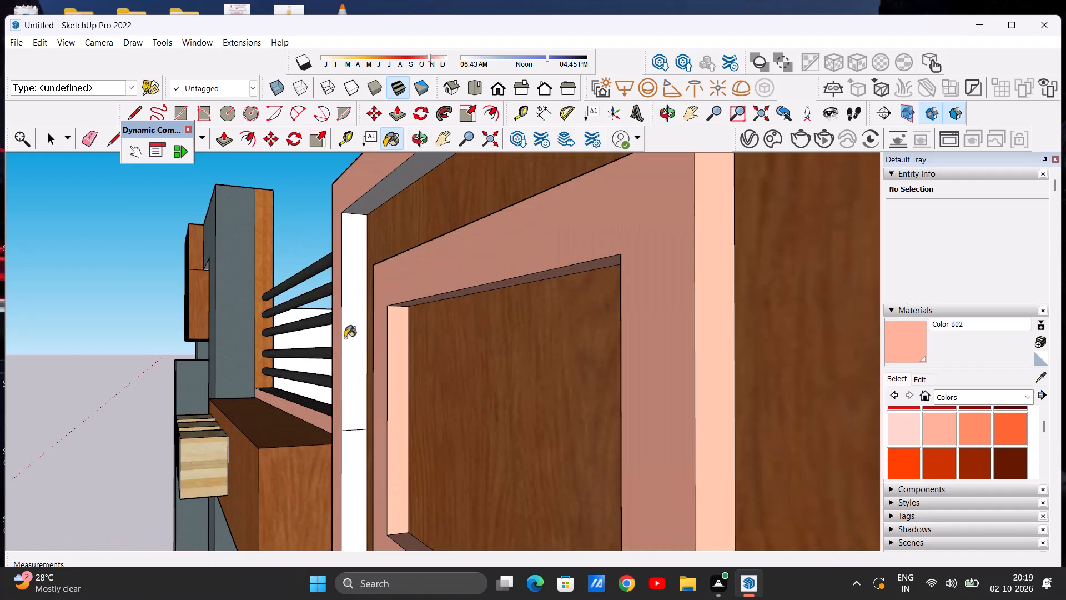
{"action": "left_click", "coordinate": [345, 338]}
{"action": "left_click", "coordinate": [348, 464]}
{"action": "scroll", "coordinate": [457, 366], "scroll_direction": "down", "scroll_amount": 14}
{"action": "middle_click_drag", "start_coordinate": [497, 382], "coordinate": [510, 336]}
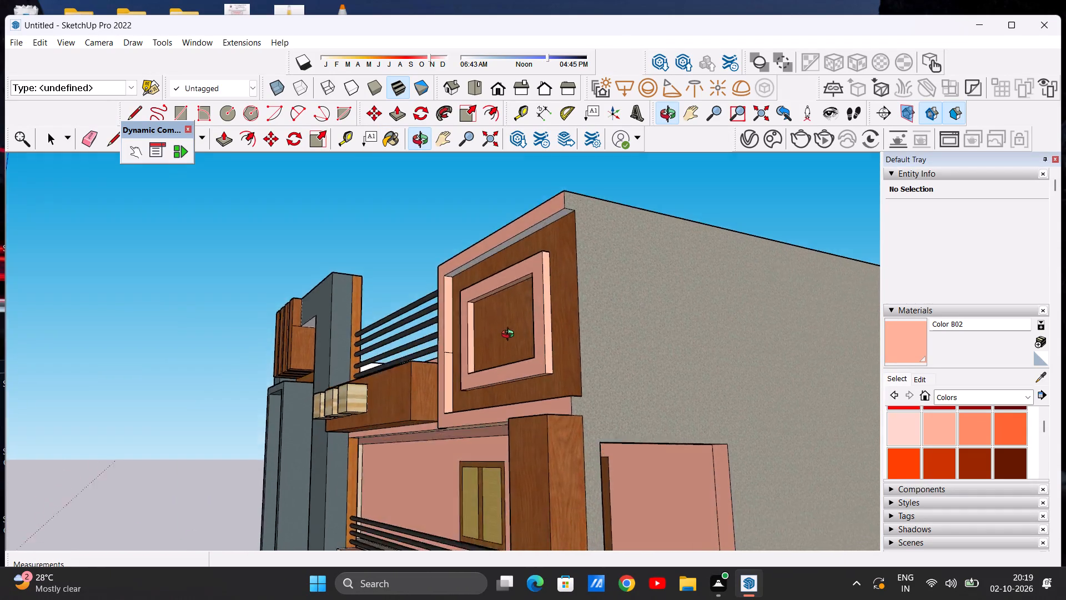
{"action": "middle_click_drag", "start_coordinate": [510, 336], "coordinate": [490, 311]}
{"action": "scroll", "coordinate": [514, 201], "scroll_direction": "up", "scroll_amount": 13}
{"action": "left_click", "coordinate": [474, 190]}
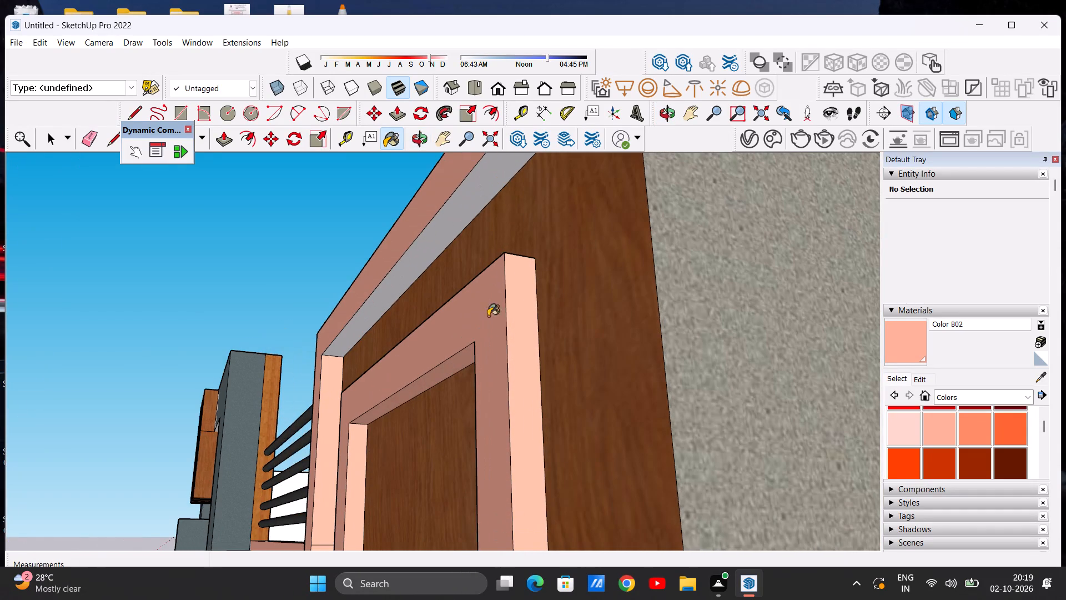
Paint the top face of the tall wooden column below the terrace panel with Color B02.
{"action": "scroll", "coordinate": [498, 343], "scroll_direction": "down", "scroll_amount": 18}
{"action": "middle_click_drag", "start_coordinate": [529, 357], "coordinate": [509, 540]}
{"action": "scroll", "coordinate": [509, 540], "scroll_direction": "up", "scroll_amount": 1}
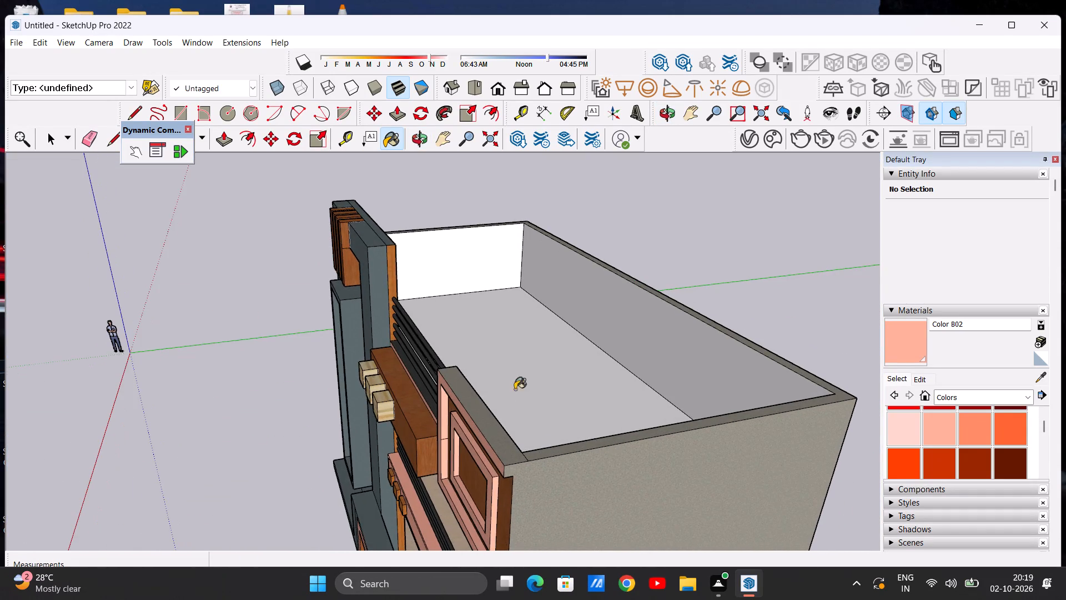
{"action": "scroll", "coordinate": [519, 387], "scroll_direction": "down", "scroll_amount": 5}
{"action": "scroll", "coordinate": [507, 512], "scroll_direction": "up", "scroll_amount": 20}
{"action": "scroll", "coordinate": [507, 512], "scroll_direction": "up", "scroll_amount": 1}
{"action": "scroll", "coordinate": [540, 437], "scroll_direction": "down", "scroll_amount": 4}
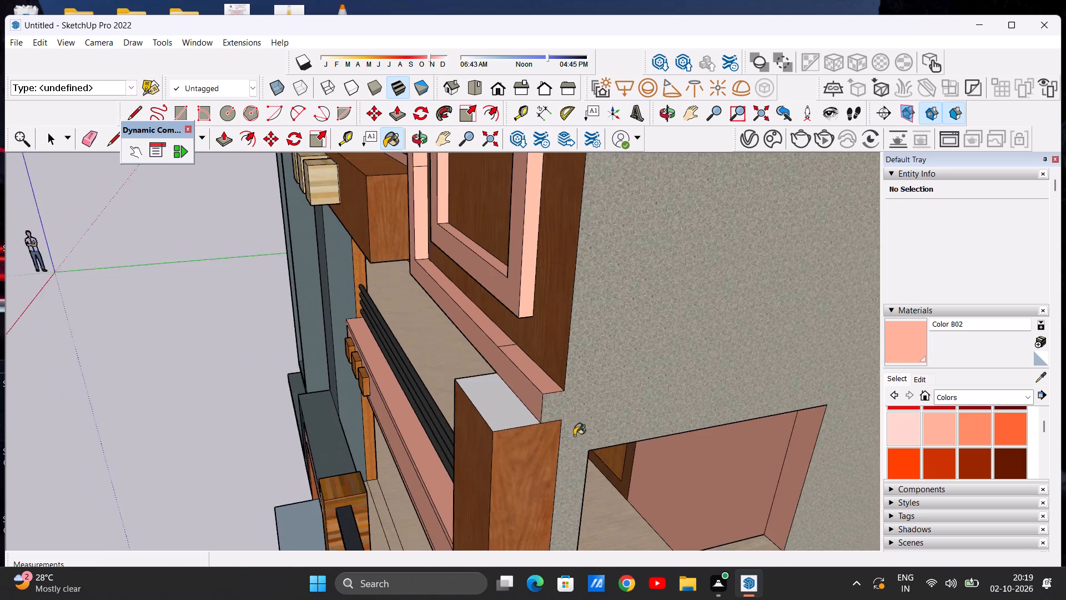
{"action": "scroll", "coordinate": [574, 436], "scroll_direction": "down", "scroll_amount": 7}
{"action": "scroll", "coordinate": [525, 421], "scroll_direction": "up", "scroll_amount": 5}
{"action": "left_click", "coordinate": [525, 420]}
Examine the front facade and both side walls from several angles for surfaces still lacking a material.
{"action": "scroll", "coordinate": [541, 435], "scroll_direction": "down", "scroll_amount": 11}
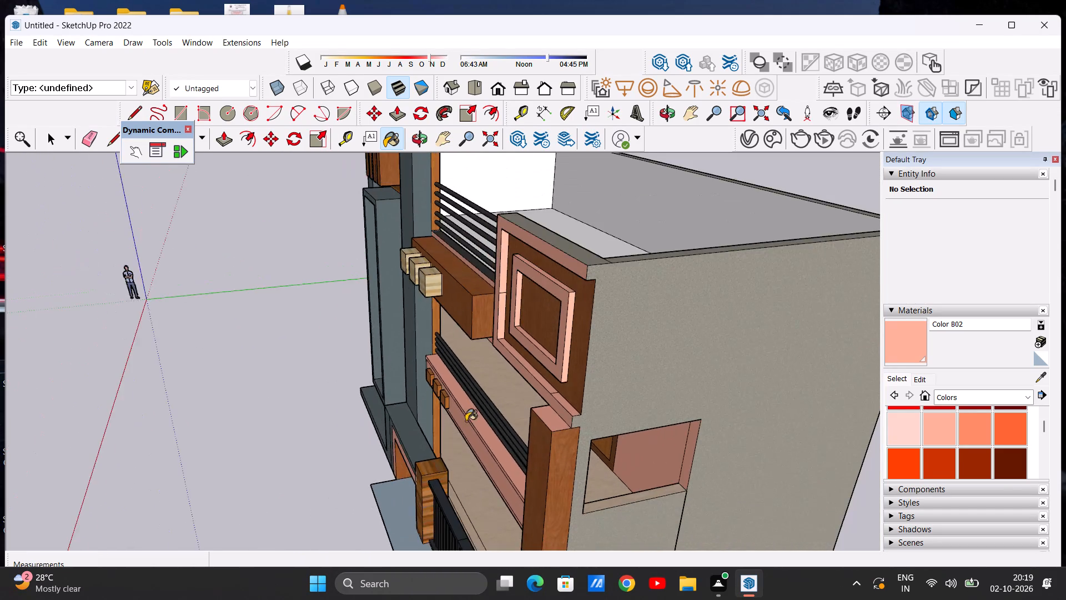
{"action": "middle_click_drag", "start_coordinate": [466, 421], "coordinate": [726, 393]}
{"action": "middle_click_drag", "start_coordinate": [551, 367], "coordinate": [736, 404]}
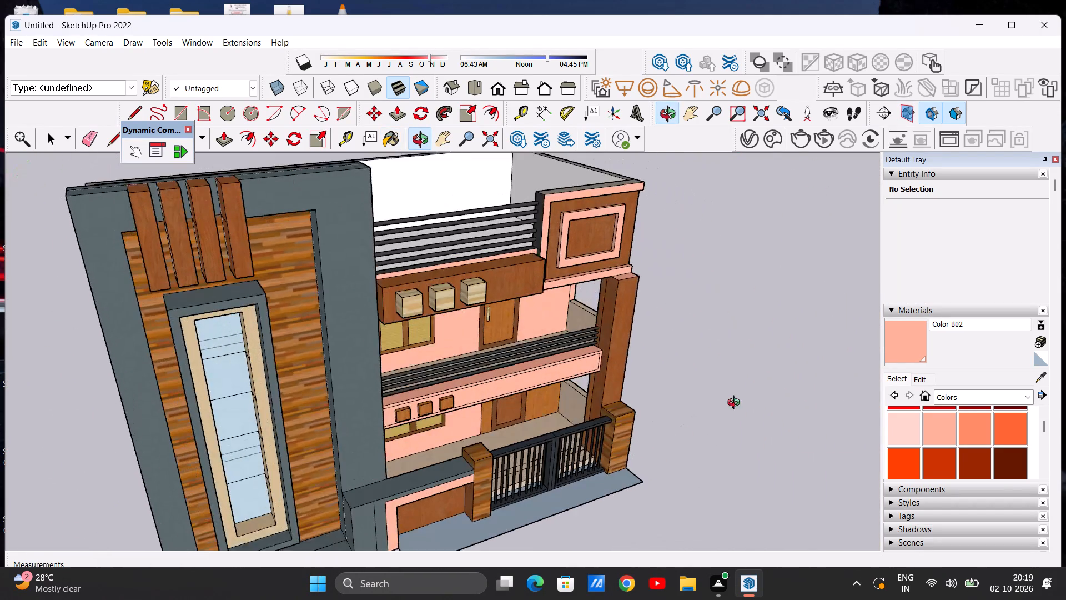
{"action": "middle_click_drag", "start_coordinate": [736, 404], "coordinate": [745, 398]}
{"action": "middle_click_drag", "start_coordinate": [404, 294], "coordinate": [233, 470]}
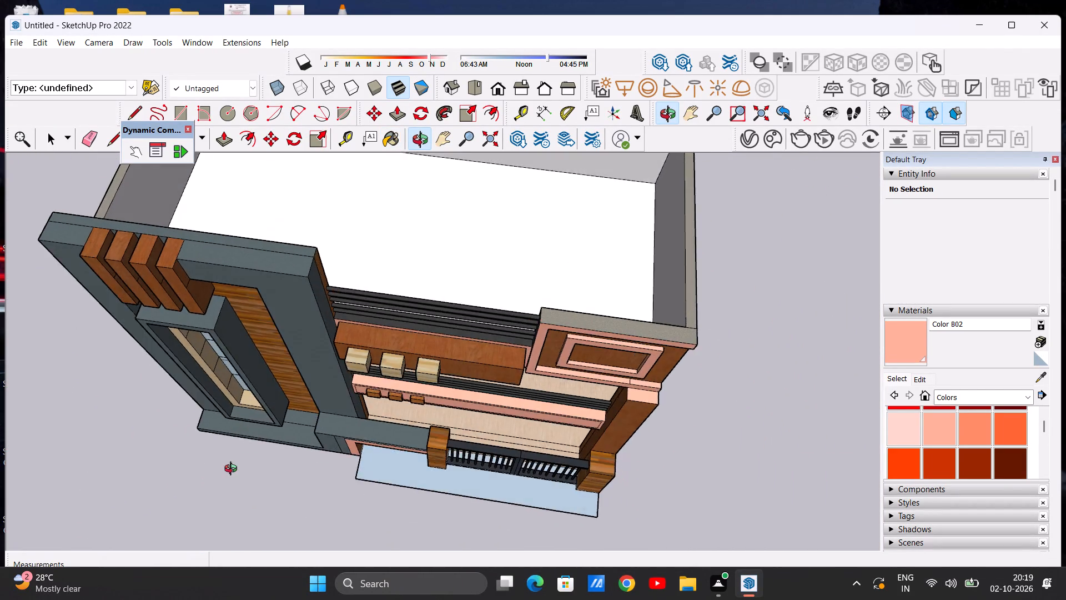
{"action": "middle_click_drag", "start_coordinate": [233, 470], "coordinate": [315, 231]}
{"action": "middle_click_drag", "start_coordinate": [455, 363], "coordinate": [438, 327]}
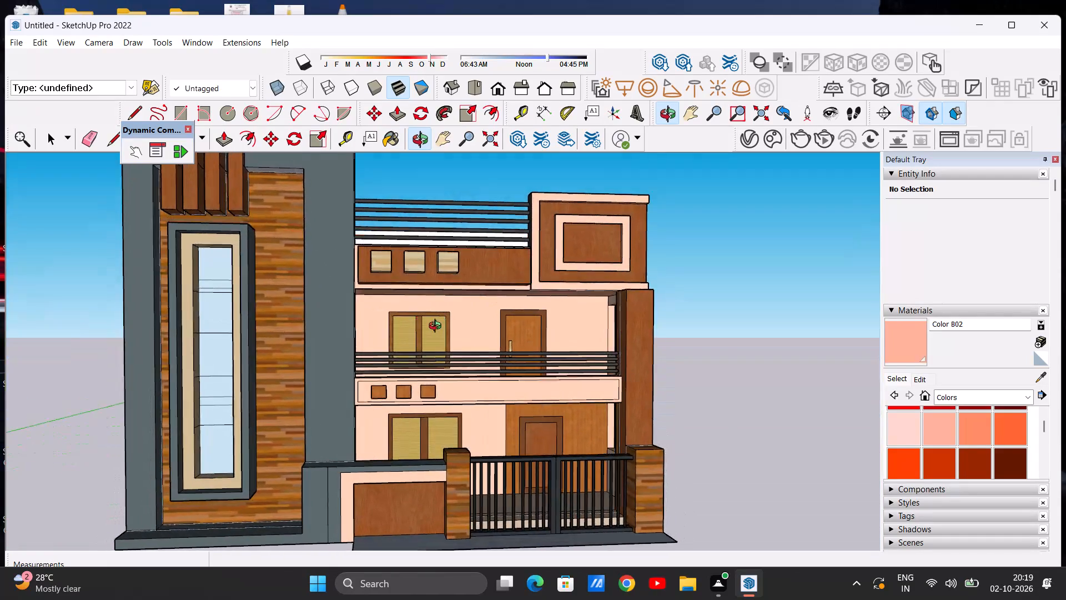
{"action": "middle_click_drag", "start_coordinate": [438, 327], "coordinate": [437, 328]}
{"action": "scroll", "coordinate": [454, 334], "scroll_direction": "down", "scroll_amount": 9}
{"action": "scroll", "coordinate": [484, 321], "scroll_direction": "up", "scroll_amount": 7}
{"action": "middle_click_drag", "start_coordinate": [466, 308], "coordinate": [414, 317]}
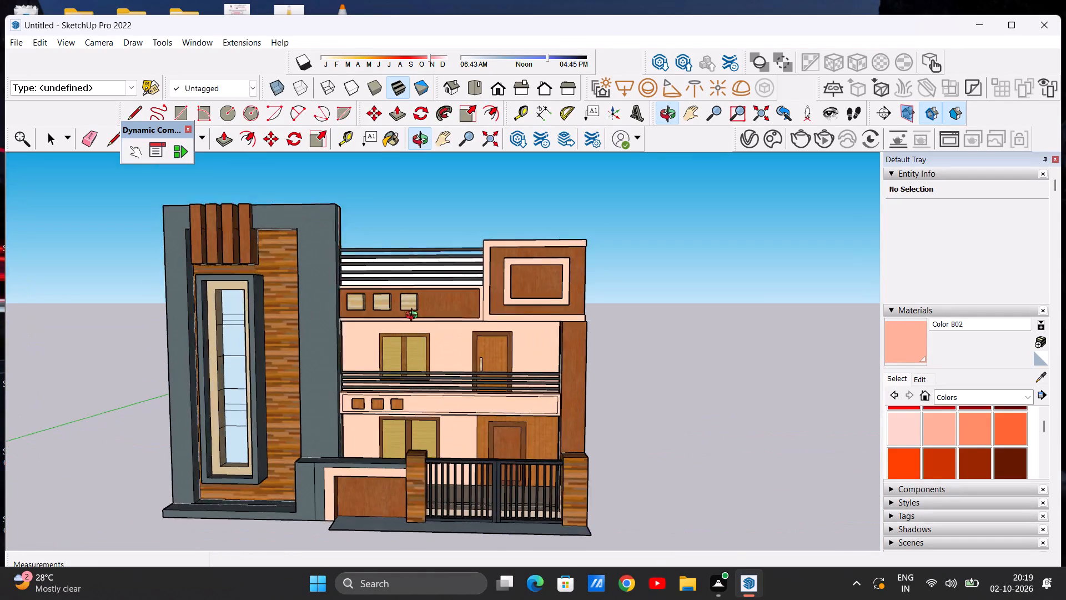
{"action": "middle_click_drag", "start_coordinate": [414, 317], "coordinate": [489, 321]}
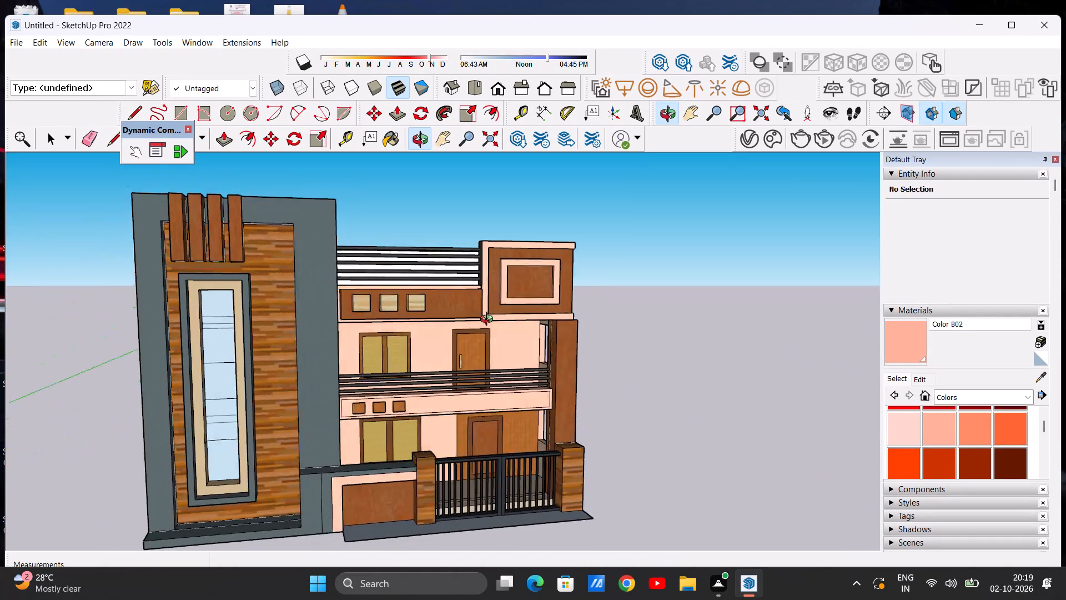
{"action": "middle_click_drag", "start_coordinate": [489, 321], "coordinate": [581, 303]}
{"action": "scroll", "coordinate": [546, 346], "scroll_direction": "up", "scroll_amount": 8}
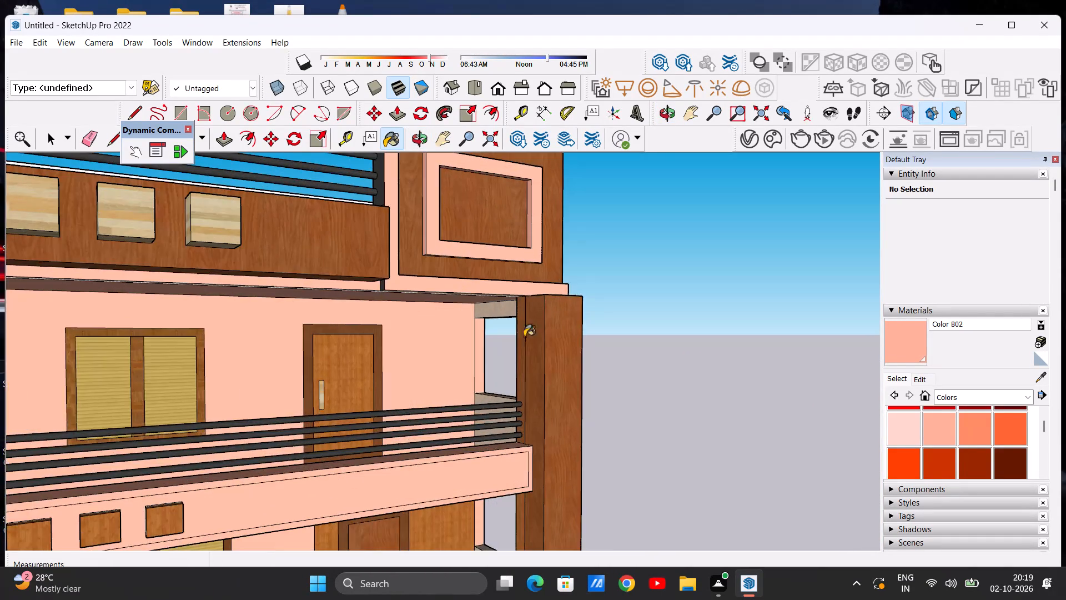
{"action": "scroll", "coordinate": [524, 361], "scroll_direction": "down", "scroll_amount": 11}
{"action": "middle_click_drag", "start_coordinate": [498, 364], "coordinate": [393, 375]}
{"action": "scroll", "coordinate": [405, 408], "scroll_direction": "down", "scroll_amount": 6}
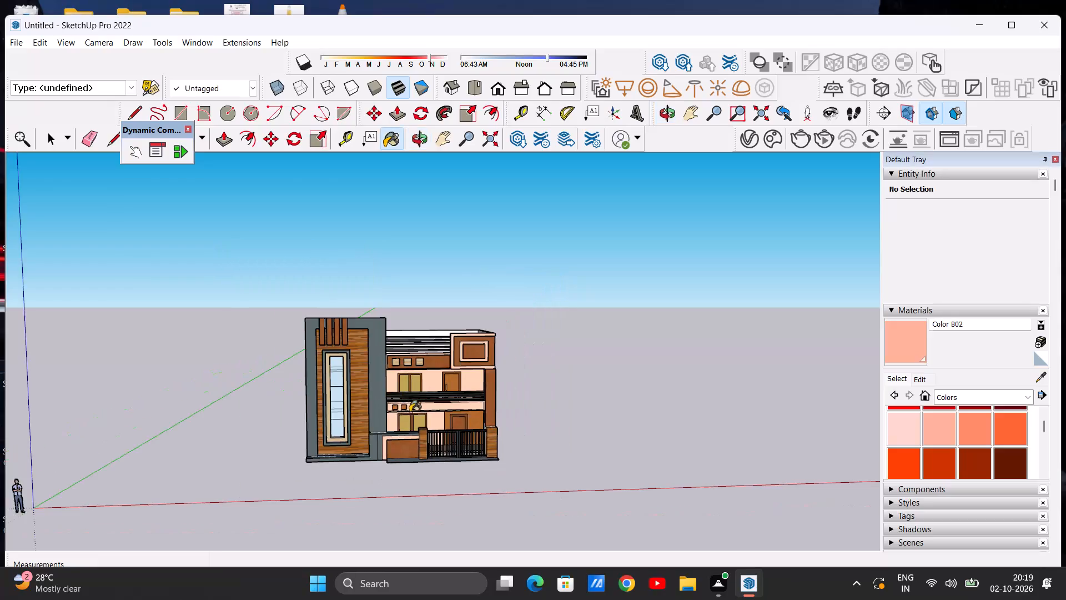
{"action": "scroll", "coordinate": [359, 352], "scroll_direction": "up", "scroll_amount": 1}
{"action": "middle_click_drag", "start_coordinate": [359, 352], "coordinate": [340, 456]}
{"action": "middle_click_drag", "start_coordinate": [250, 401], "coordinate": [645, 314]}
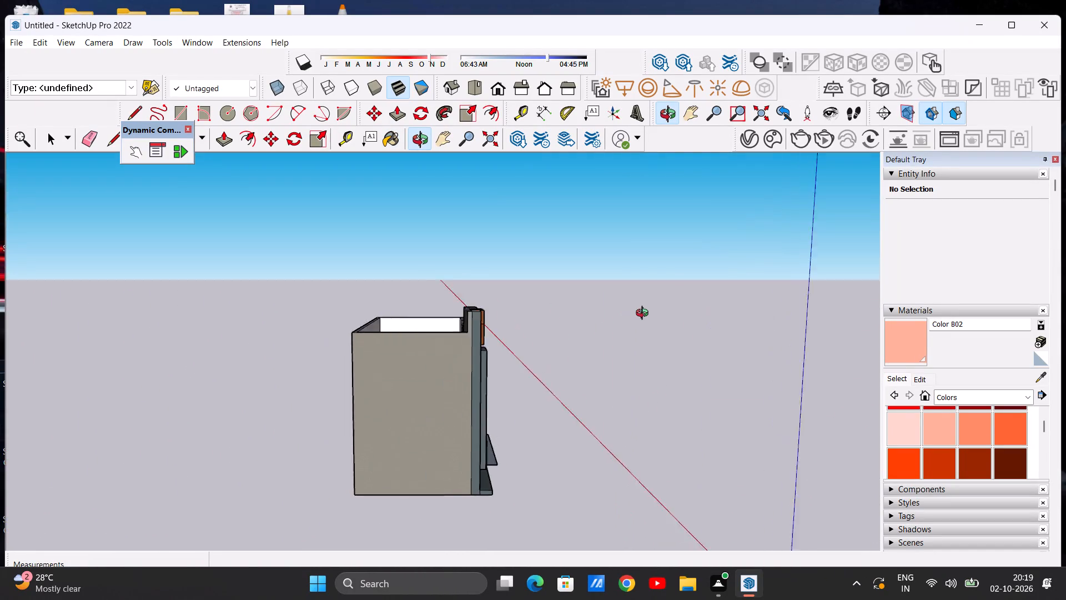
{"action": "middle_click_drag", "start_coordinate": [645, 314], "coordinate": [256, 339]}
{"action": "middle_click_drag", "start_coordinate": [470, 379], "coordinate": [171, 388]}
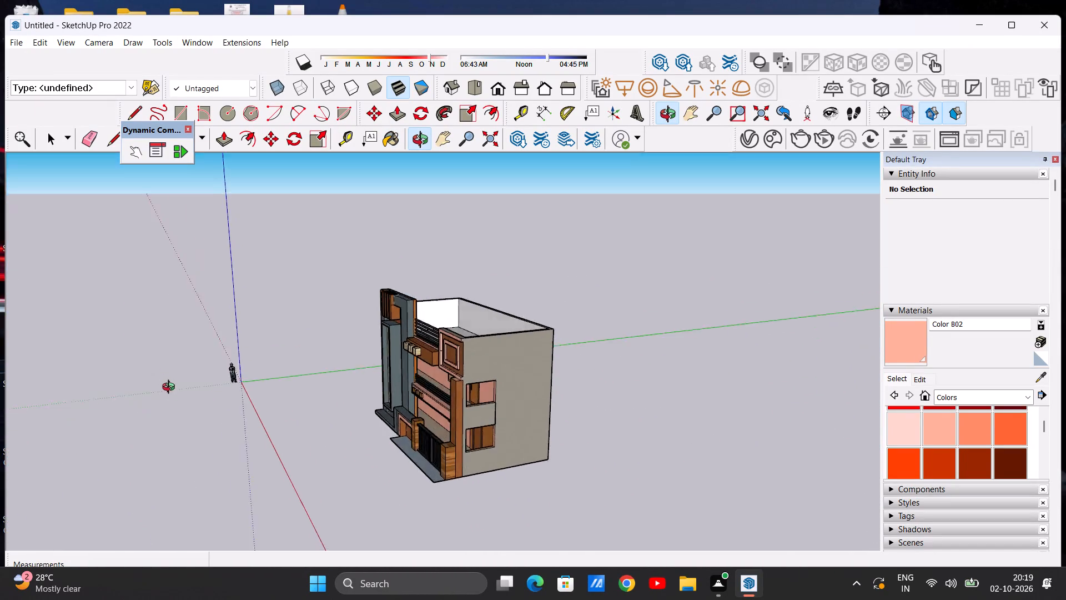
{"action": "middle_click_drag", "start_coordinate": [171, 388], "coordinate": [320, 331]}
Paint the far jamb of the ground-floor opening in the grey side wall with Color B02.
{"action": "scroll", "coordinate": [519, 406], "scroll_direction": "up", "scroll_amount": 12}
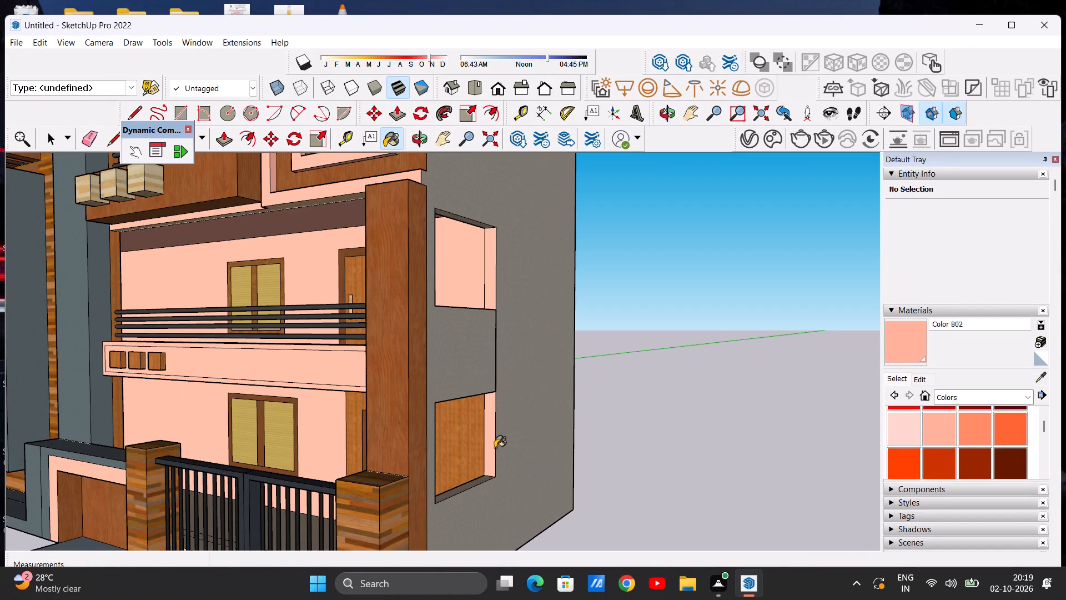
{"action": "left_click", "coordinate": [491, 448]}
{"action": "scroll", "coordinate": [484, 449], "scroll_direction": "up", "scroll_amount": 1}
{"action": "scroll", "coordinate": [526, 441], "scroll_direction": "down", "scroll_amount": 3}
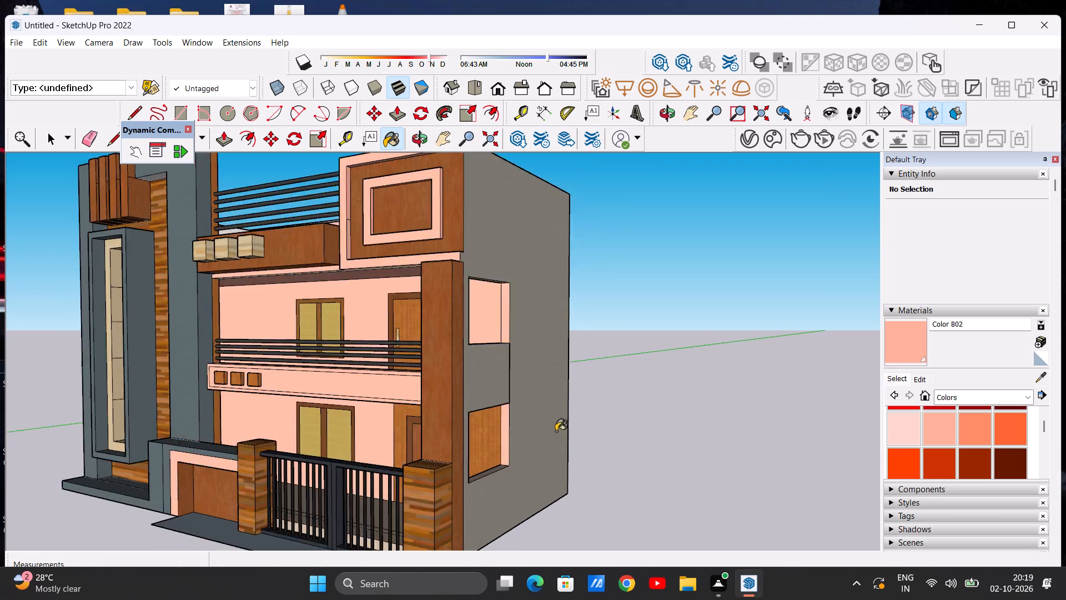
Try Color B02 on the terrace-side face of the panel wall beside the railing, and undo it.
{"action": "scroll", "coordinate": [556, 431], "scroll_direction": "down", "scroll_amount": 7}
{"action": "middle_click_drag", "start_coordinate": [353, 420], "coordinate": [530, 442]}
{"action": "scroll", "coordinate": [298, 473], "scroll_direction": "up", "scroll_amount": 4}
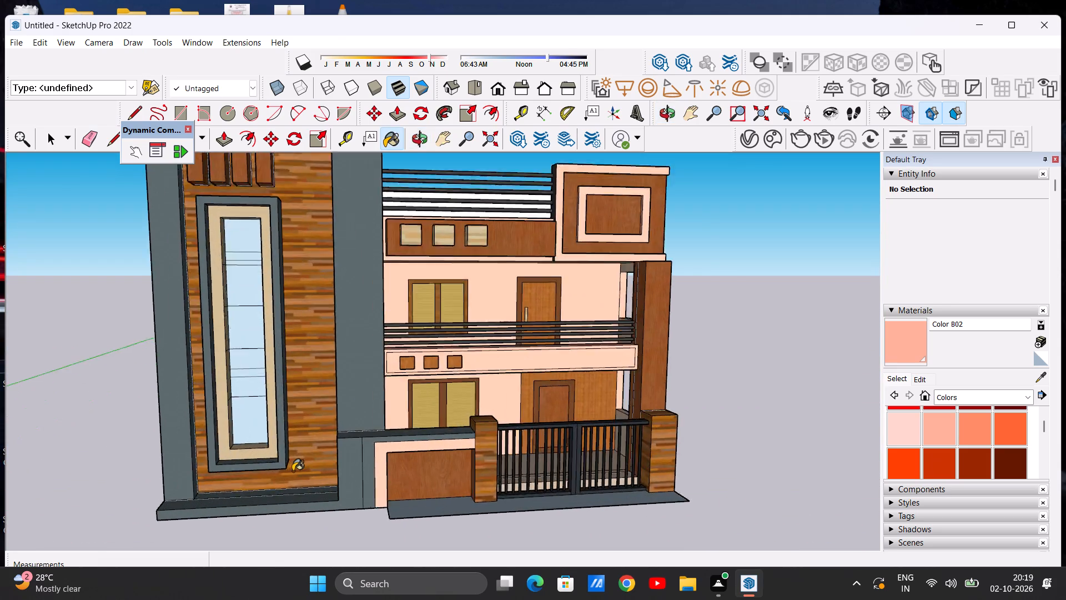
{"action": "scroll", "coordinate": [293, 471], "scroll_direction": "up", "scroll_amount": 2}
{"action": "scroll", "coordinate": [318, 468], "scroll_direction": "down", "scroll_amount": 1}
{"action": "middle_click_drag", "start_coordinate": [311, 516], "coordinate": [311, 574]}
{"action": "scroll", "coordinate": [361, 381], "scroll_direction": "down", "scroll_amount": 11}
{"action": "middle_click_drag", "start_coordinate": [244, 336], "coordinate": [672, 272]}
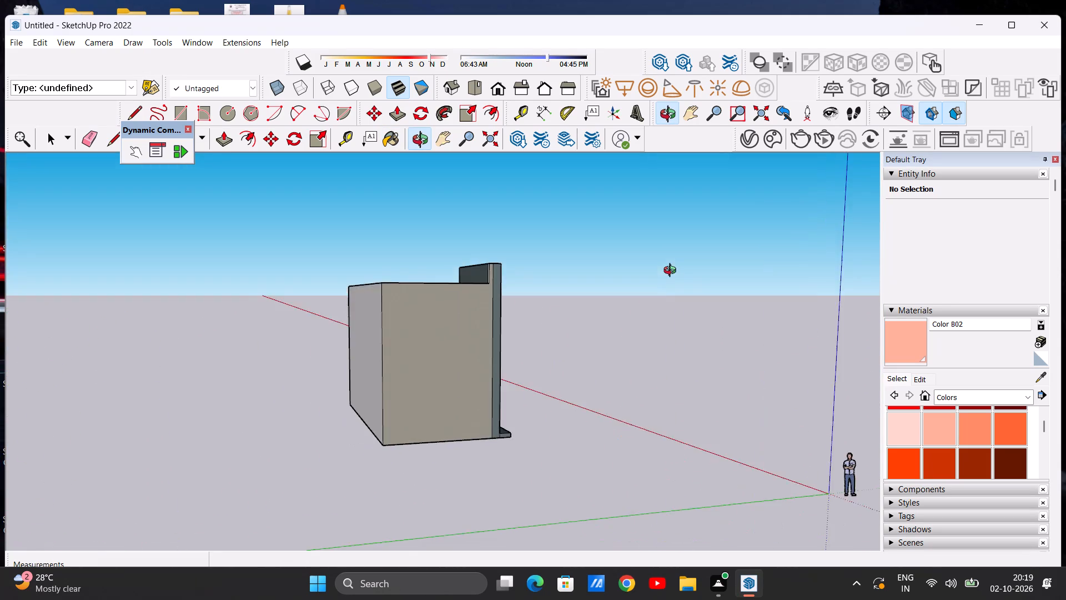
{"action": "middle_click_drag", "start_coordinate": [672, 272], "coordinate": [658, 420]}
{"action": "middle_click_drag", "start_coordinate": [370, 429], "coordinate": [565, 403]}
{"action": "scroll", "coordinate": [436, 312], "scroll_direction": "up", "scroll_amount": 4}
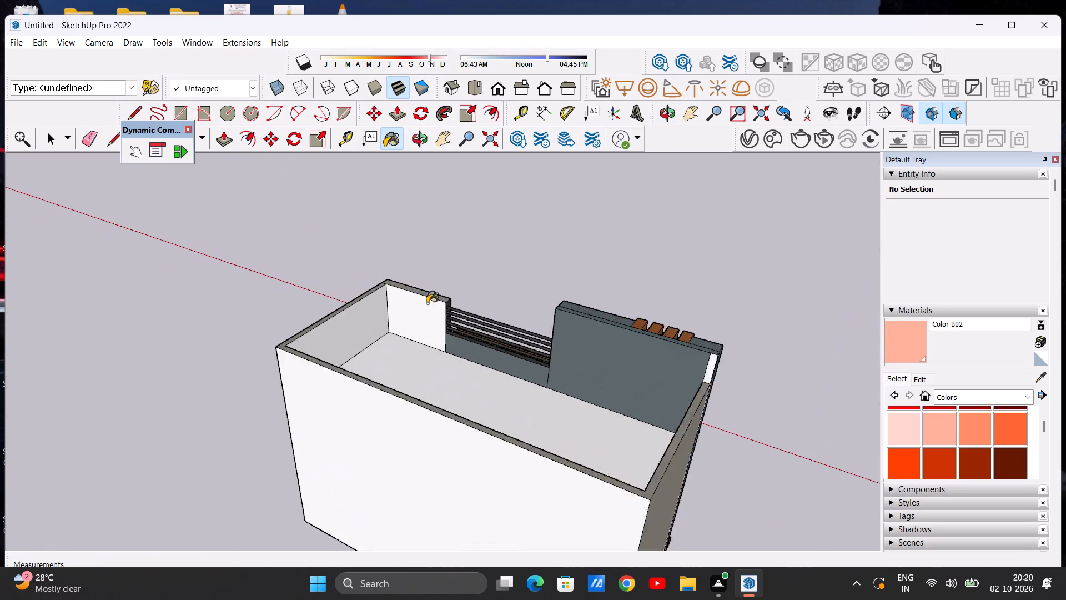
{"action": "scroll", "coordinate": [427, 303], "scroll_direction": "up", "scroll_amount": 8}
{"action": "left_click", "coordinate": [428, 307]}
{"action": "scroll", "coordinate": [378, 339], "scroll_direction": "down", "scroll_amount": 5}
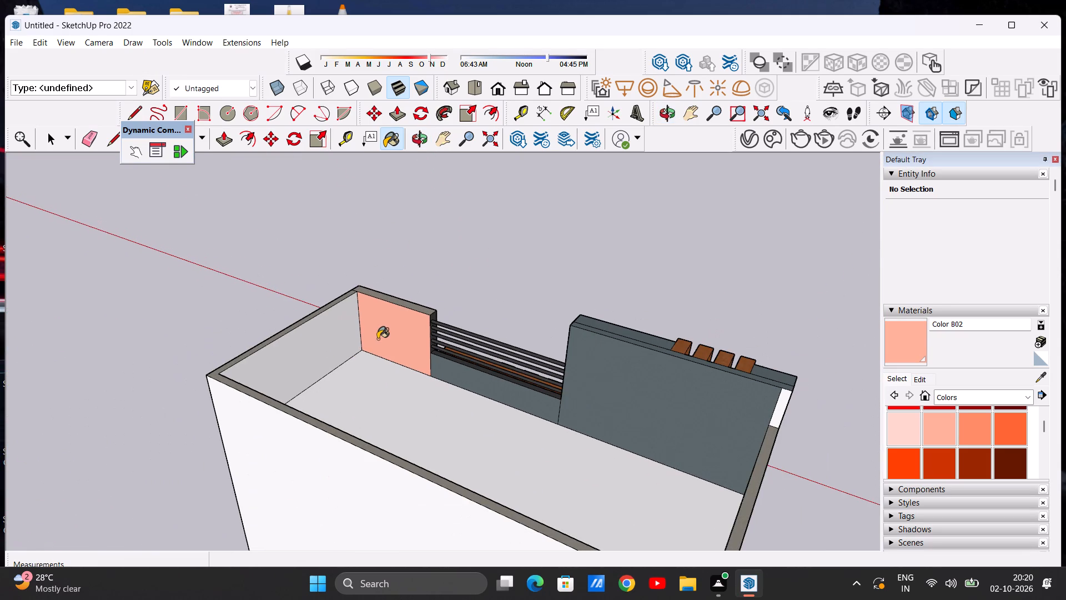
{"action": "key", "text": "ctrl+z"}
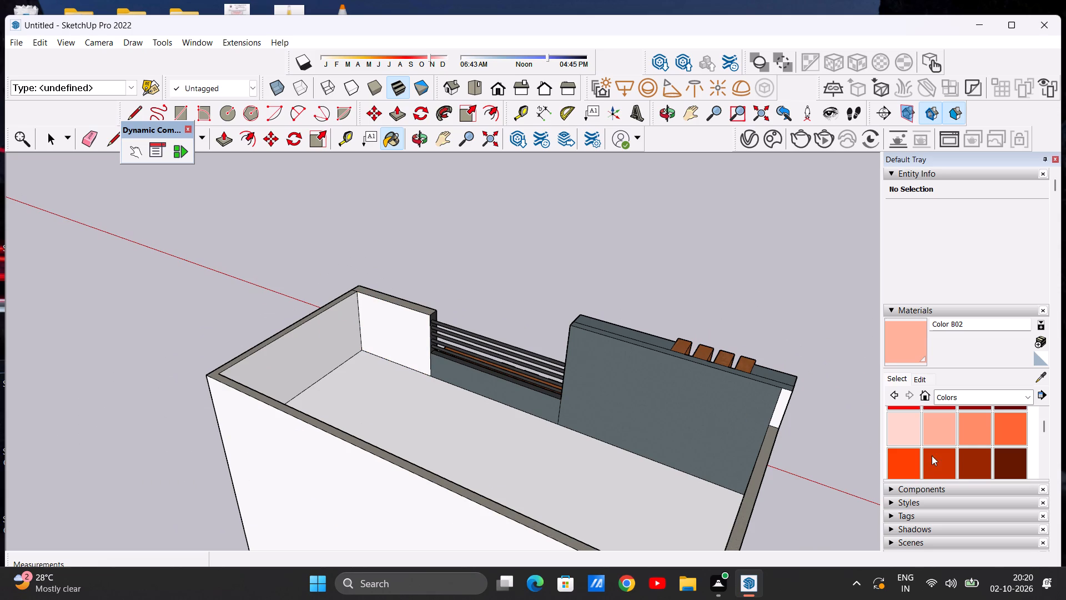
Paint the terrace-side face of the panel wall beside the railing with Formica Speckled Grey from Synthetic Surfaces.
{"action": "left_click", "coordinate": [1026, 393]}
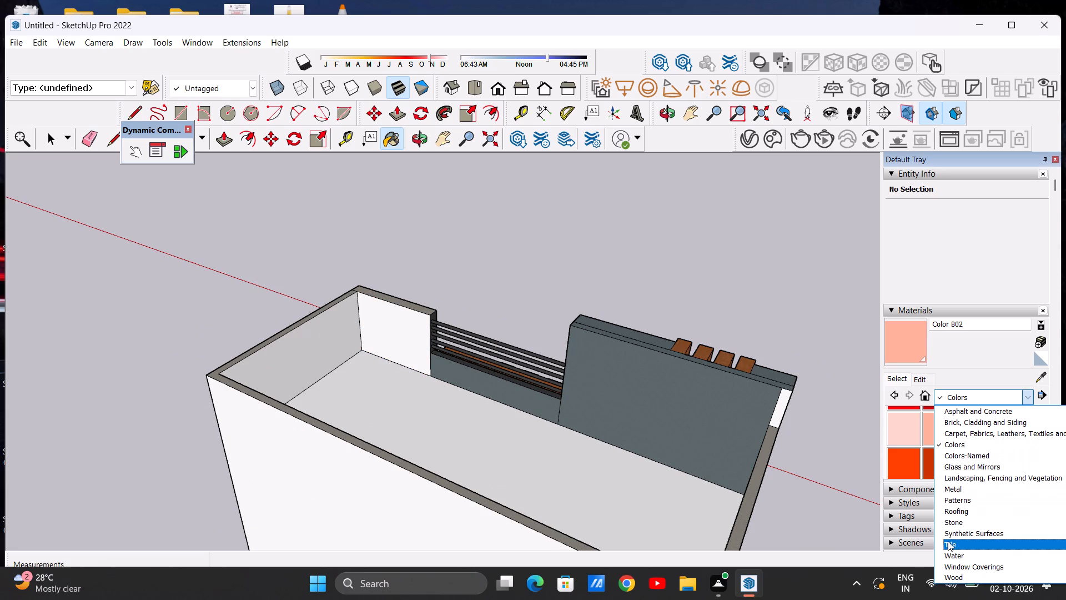
{"action": "left_click", "coordinate": [947, 536]}
{"action": "left_click", "coordinate": [937, 449]}
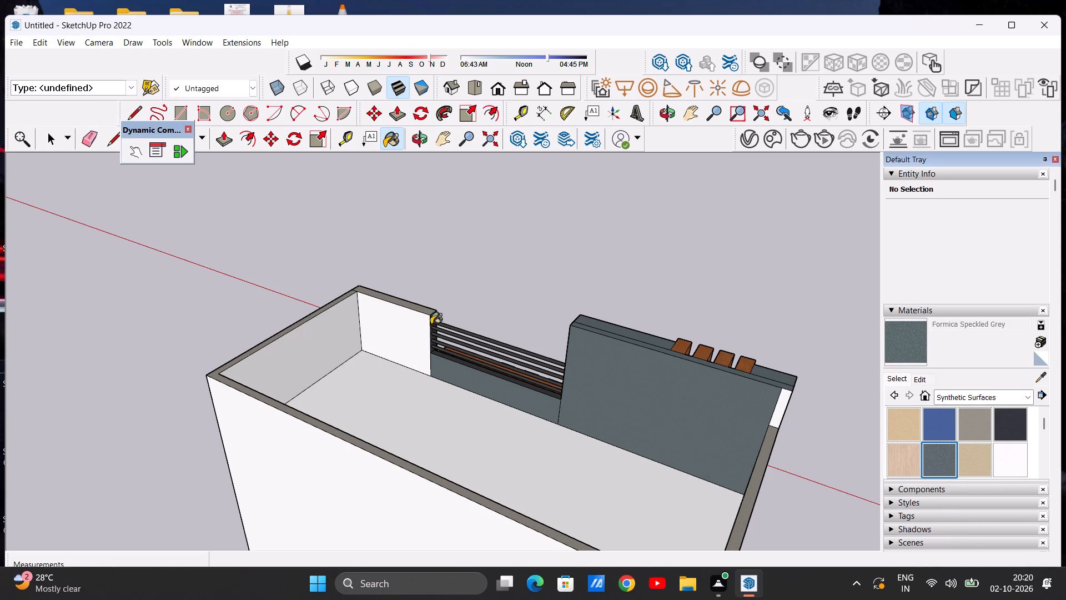
{"action": "scroll", "coordinate": [398, 312], "scroll_direction": "up", "scroll_amount": 4}
{"action": "left_click", "coordinate": [398, 312]}
{"action": "scroll", "coordinate": [390, 362], "scroll_direction": "down", "scroll_amount": 10}
Paint the white strip at the tower's outer rear corner, above the side parapet, with Formica Speckled Grey.
{"action": "scroll", "coordinate": [612, 420], "scroll_direction": "up", "scroll_amount": 2}
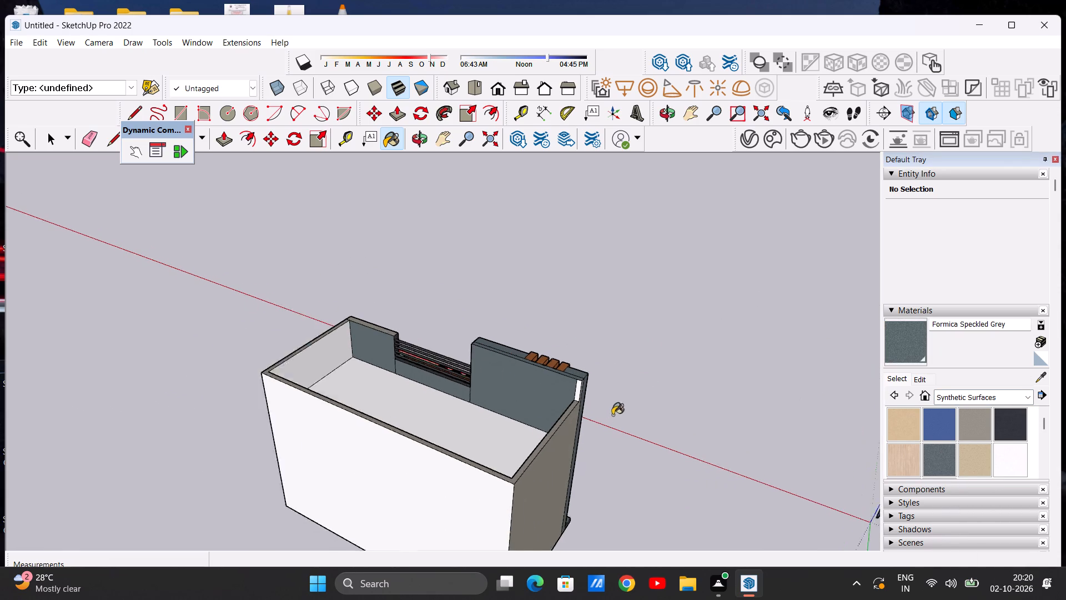
{"action": "scroll", "coordinate": [612, 415], "scroll_direction": "up", "scroll_amount": 2}
{"action": "middle_click_drag", "start_coordinate": [554, 373], "coordinate": [588, 332]}
{"action": "scroll", "coordinate": [588, 332], "scroll_direction": "up", "scroll_amount": 9}
{"action": "left_click", "coordinate": [589, 336]}
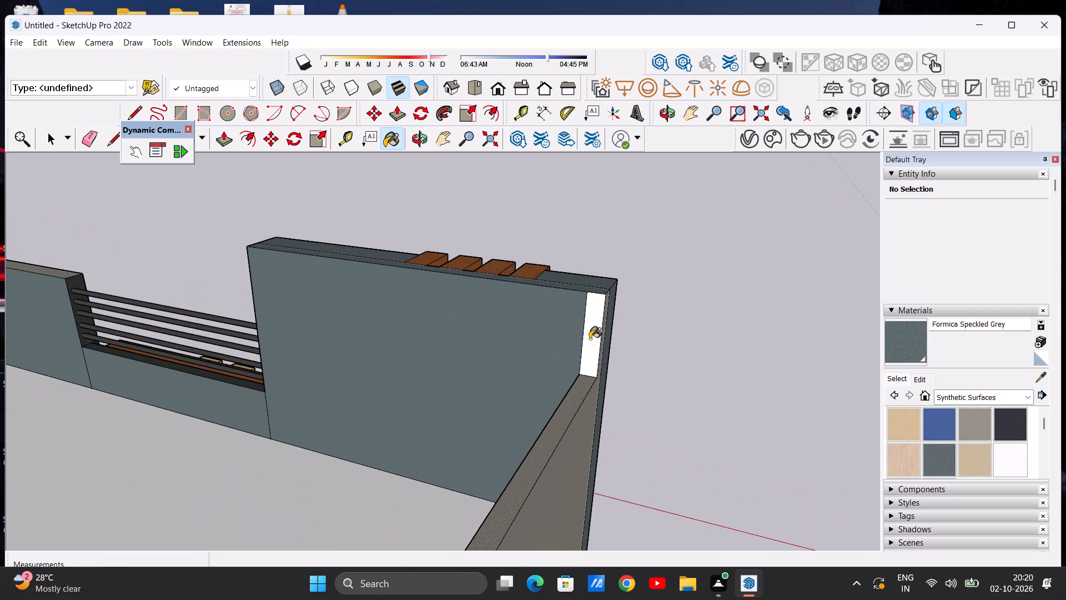
{"action": "scroll", "coordinate": [560, 373], "scroll_direction": "down", "scroll_amount": 10}
Examine the terrace's inner walls, railing and parapets for surfaces still lacking a material.
{"action": "middle_click_drag", "start_coordinate": [602, 363], "coordinate": [619, 360]}
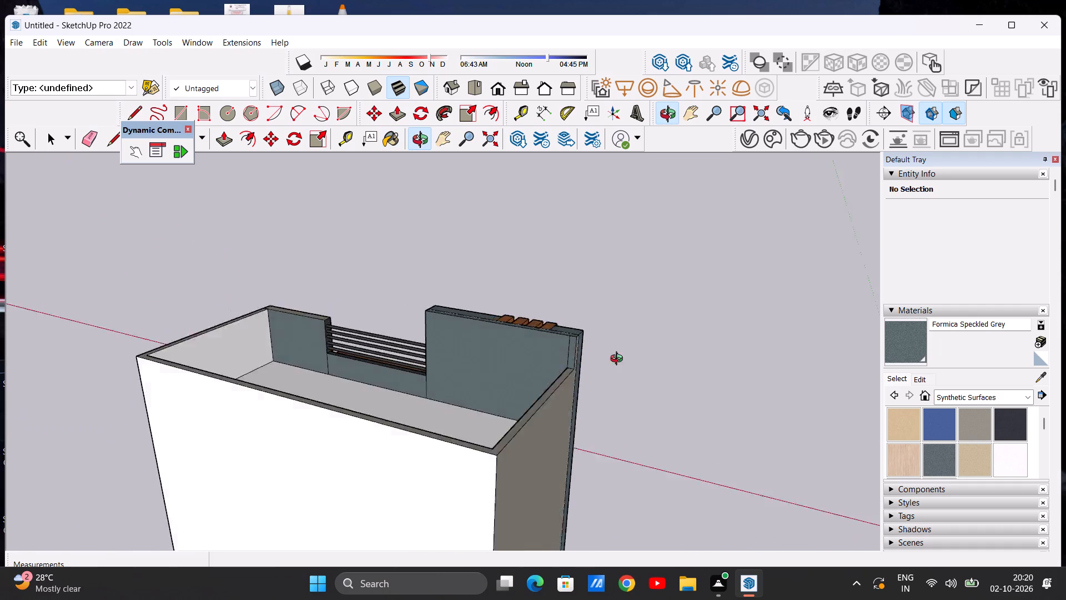
{"action": "middle_click_drag", "start_coordinate": [619, 360], "coordinate": [711, 367]}
{"action": "scroll", "coordinate": [625, 348], "scroll_direction": "up", "scroll_amount": 6}
{"action": "middle_click_drag", "start_coordinate": [545, 356], "coordinate": [671, 322]}
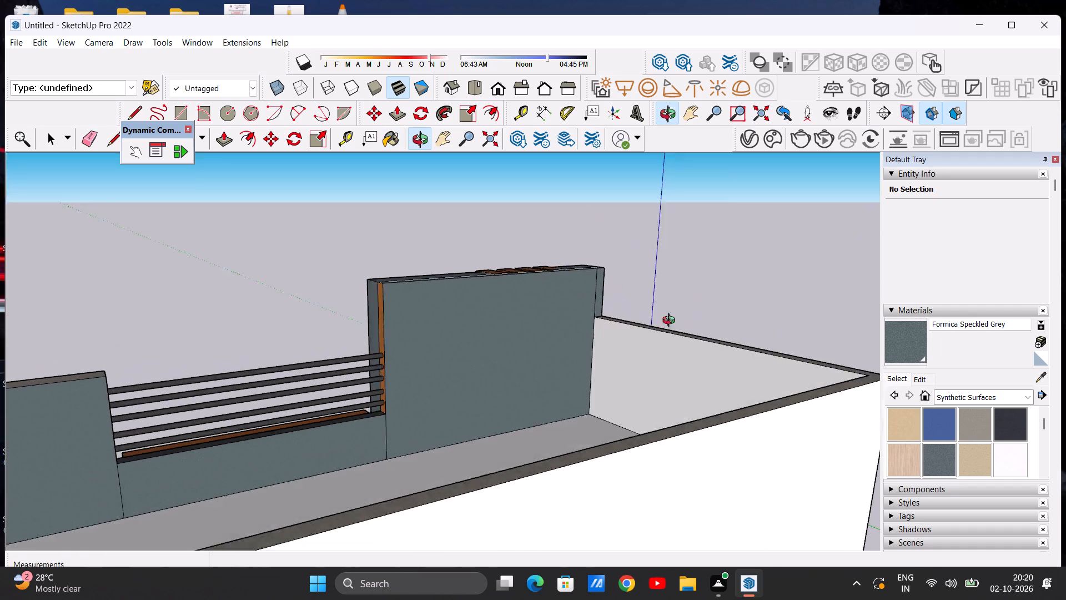
{"action": "middle_click_drag", "start_coordinate": [671, 322], "coordinate": [615, 340]}
{"action": "scroll", "coordinate": [597, 329], "scroll_direction": "down", "scroll_amount": 9}
{"action": "middle_click_drag", "start_coordinate": [572, 365], "coordinate": [366, 425]}
{"action": "scroll", "coordinate": [298, 342], "scroll_direction": "up", "scroll_amount": 6}
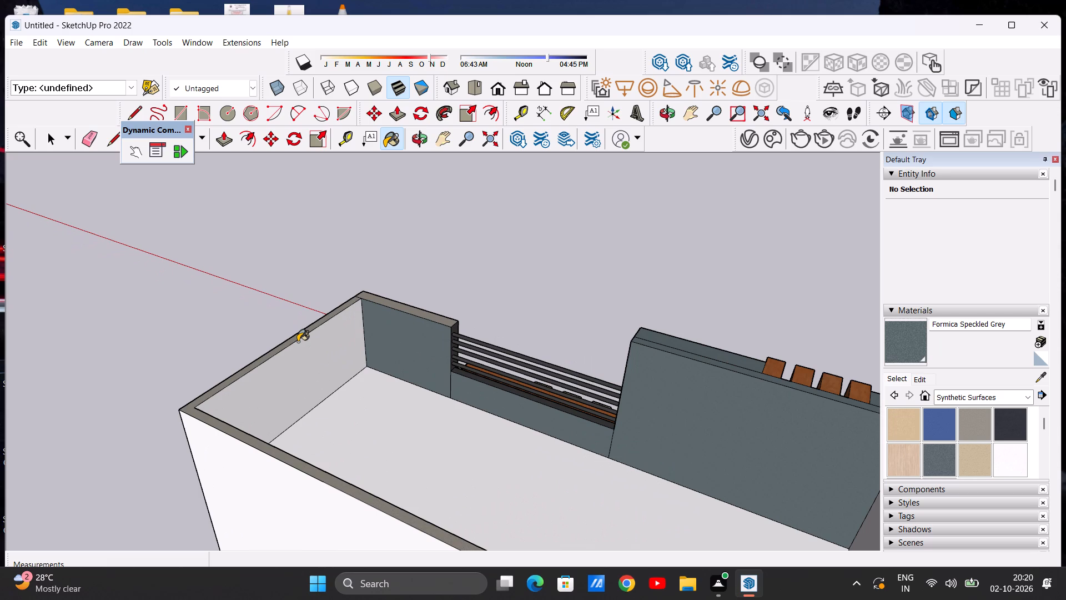
{"action": "scroll", "coordinate": [315, 347], "scroll_direction": "down", "scroll_amount": 3}
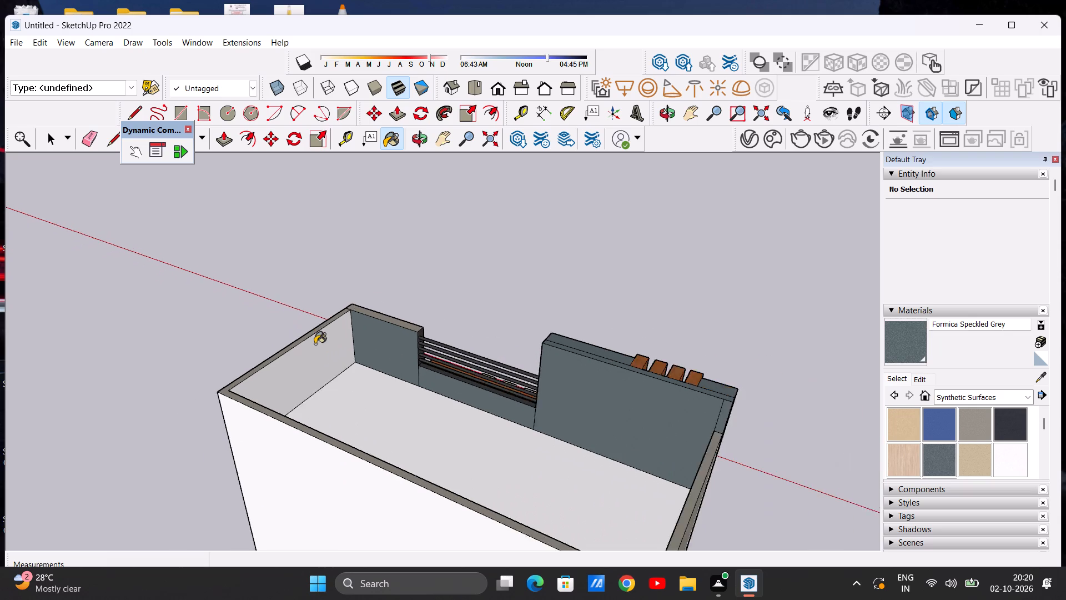
Examine the terrace's inner walls and the house's outer rear and side walls for surfaces still lacking a material.
{"action": "scroll", "coordinate": [315, 344], "scroll_direction": "down", "scroll_amount": 6}
{"action": "middle_click_drag", "start_coordinate": [350, 393], "coordinate": [319, 359]}
{"action": "scroll", "coordinate": [319, 359], "scroll_direction": "up", "scroll_amount": 4}
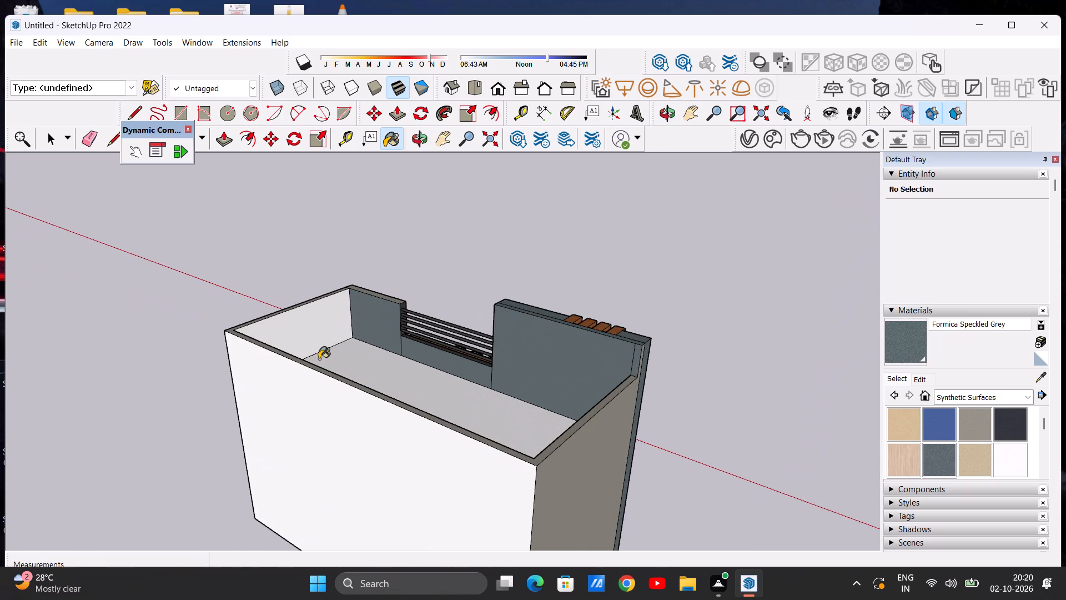
{"action": "key", "text": "space"}
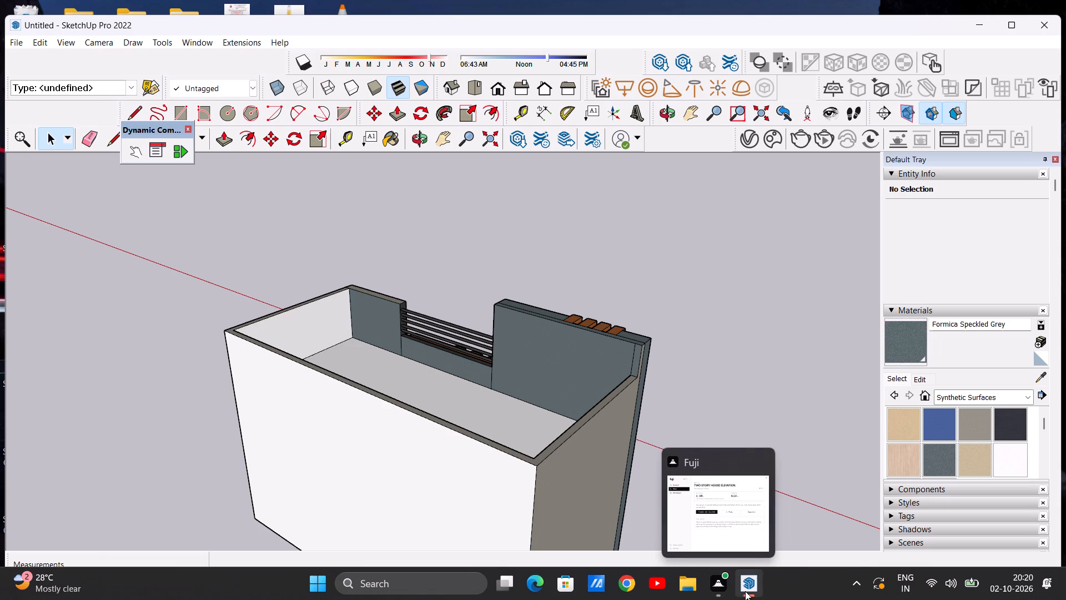
{"action": "left_click", "coordinate": [731, 528]}
{"action": "scroll", "coordinate": [478, 386], "scroll_direction": "down", "scroll_amount": 11}
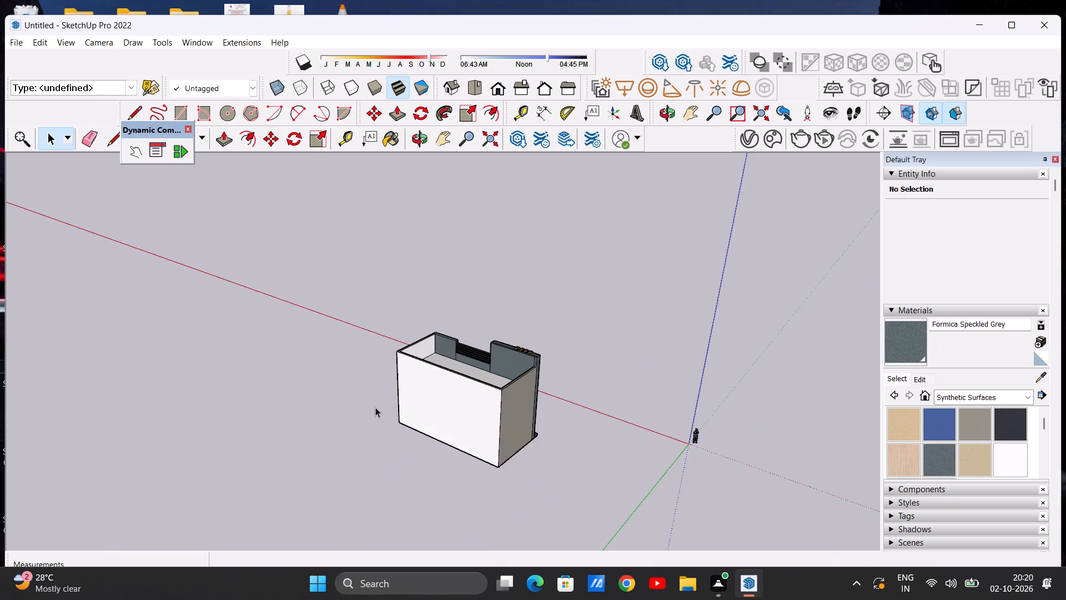
{"action": "middle_click_drag", "start_coordinate": [375, 407], "coordinate": [607, 348]}
{"action": "middle_click_drag", "start_coordinate": [372, 362], "coordinate": [562, 339]}
{"action": "scroll", "coordinate": [534, 345], "scroll_direction": "up", "scroll_amount": 16}
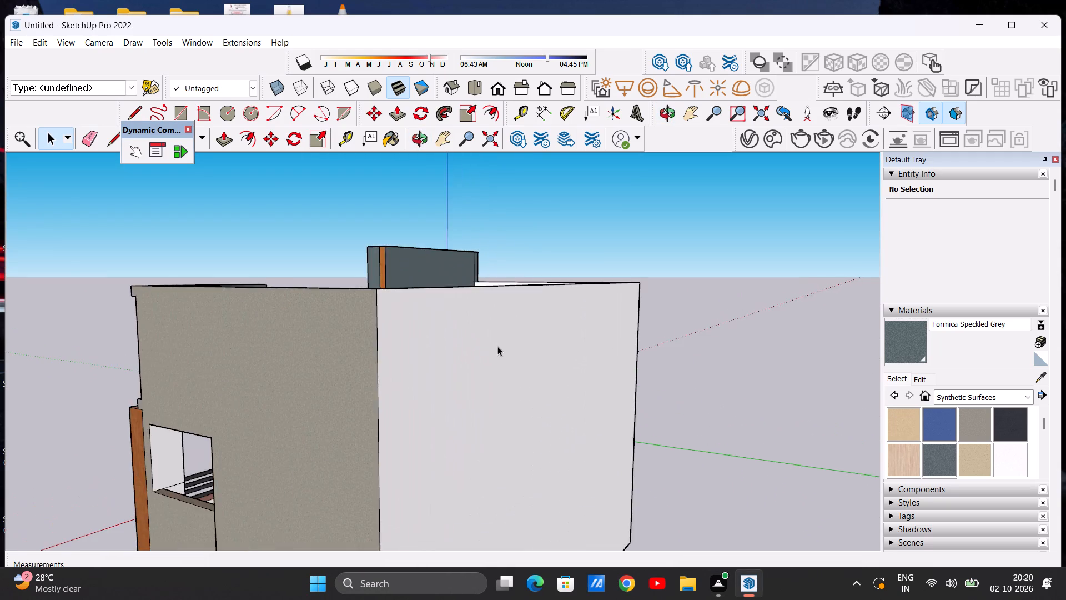
{"action": "scroll", "coordinate": [474, 357], "scroll_direction": "down", "scroll_amount": 7}
{"action": "middle_click_drag", "start_coordinate": [373, 394], "coordinate": [213, 550]}
{"action": "scroll", "coordinate": [443, 343], "scroll_direction": "down", "scroll_amount": 3}
{"action": "scroll", "coordinate": [513, 308], "scroll_direction": "down", "scroll_amount": 2}
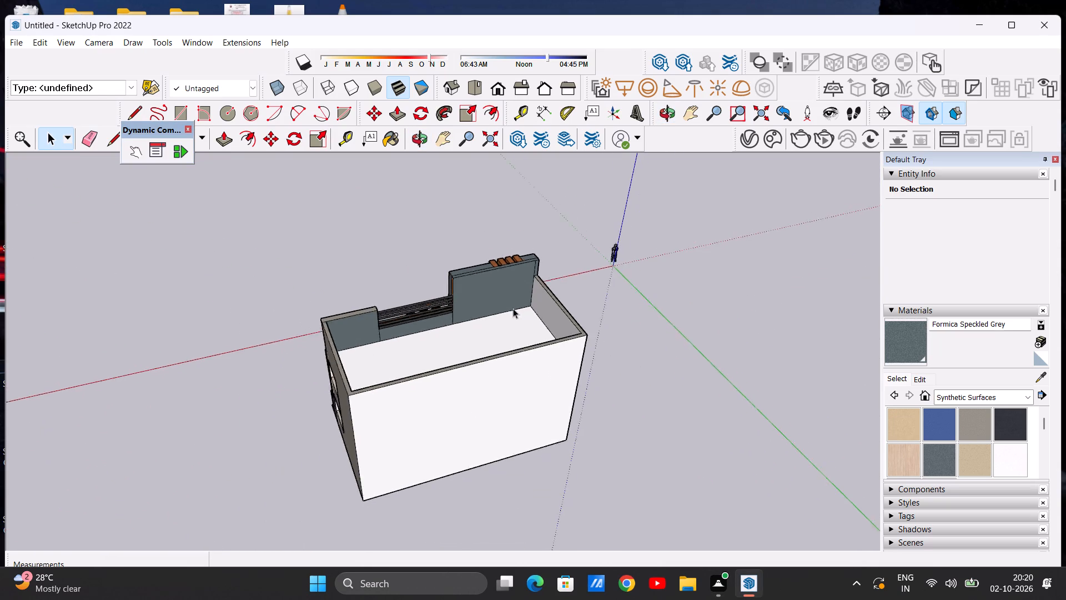
{"action": "scroll", "coordinate": [513, 308], "scroll_direction": "down", "scroll_amount": 4}
{"action": "middle_click_drag", "start_coordinate": [378, 329], "coordinate": [601, 294]}
{"action": "scroll", "coordinate": [495, 279], "scroll_direction": "up", "scroll_amount": 15}
{"action": "scroll", "coordinate": [497, 289], "scroll_direction": "down", "scroll_amount": 2}
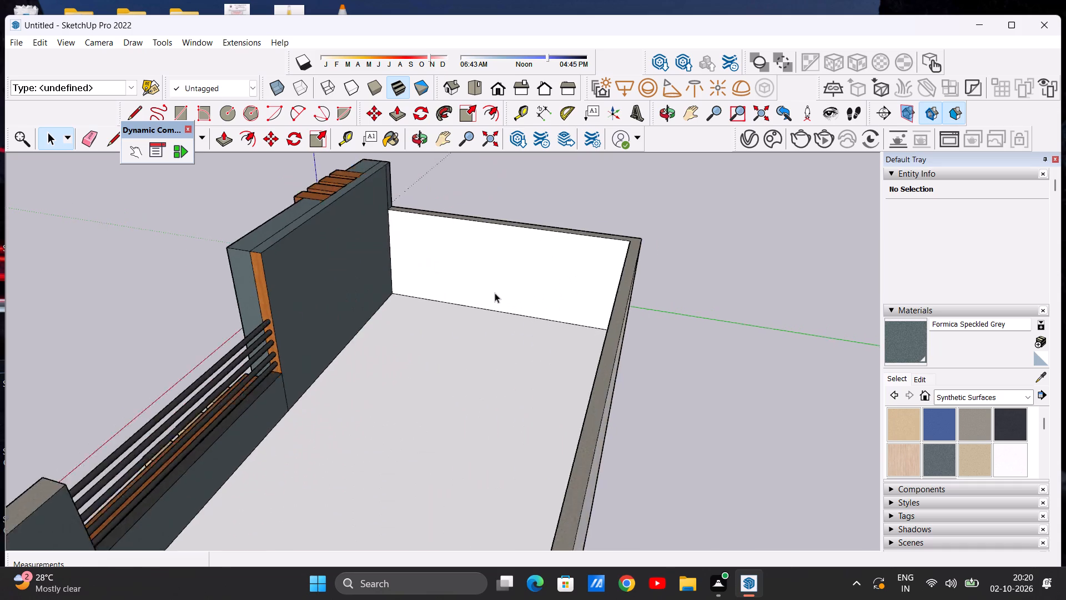
{"action": "scroll", "coordinate": [495, 293], "scroll_direction": "down", "scroll_amount": 6}
{"action": "middle_click_drag", "start_coordinate": [484, 315], "coordinate": [4, 317]}
Paint the terrace's inner end wall on the side opposite the tower with Formica Speckled Grey from Synthetic Surfaces.
{"action": "scroll", "coordinate": [237, 302], "scroll_direction": "up", "scroll_amount": 7}
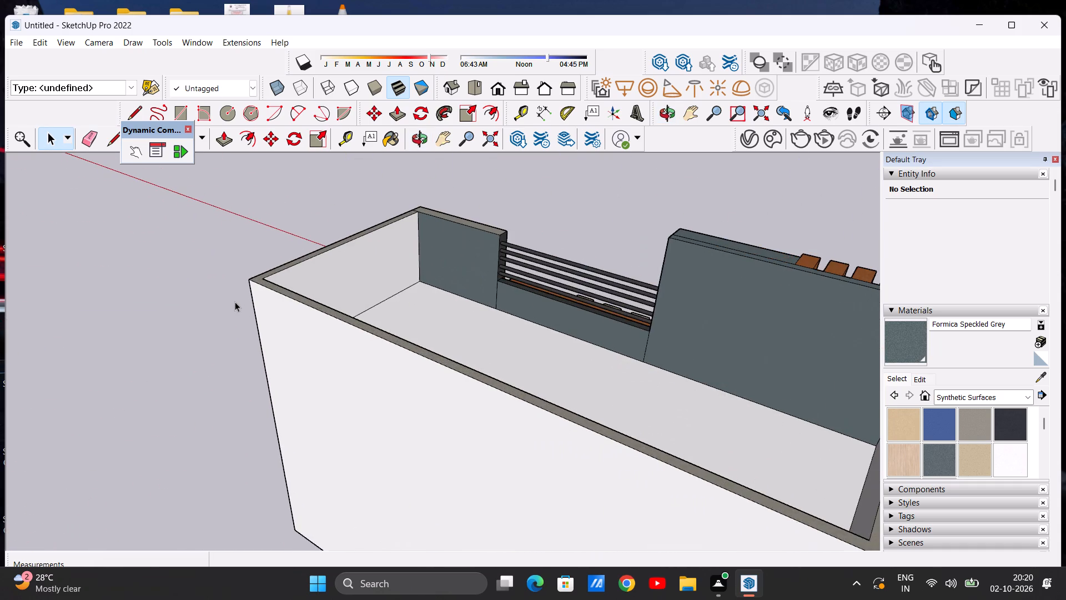
{"action": "scroll", "coordinate": [331, 303], "scroll_direction": "up", "scroll_amount": 2}
{"action": "scroll", "coordinate": [363, 322], "scroll_direction": "down", "scroll_amount": 6}
{"action": "middle_click_drag", "start_coordinate": [381, 308], "coordinate": [353, 424]}
{"action": "scroll", "coordinate": [348, 353], "scroll_direction": "up", "scroll_amount": 7}
{"action": "middle_click_drag", "start_coordinate": [359, 402], "coordinate": [286, 298]}
{"action": "left_click", "coordinate": [939, 462]}
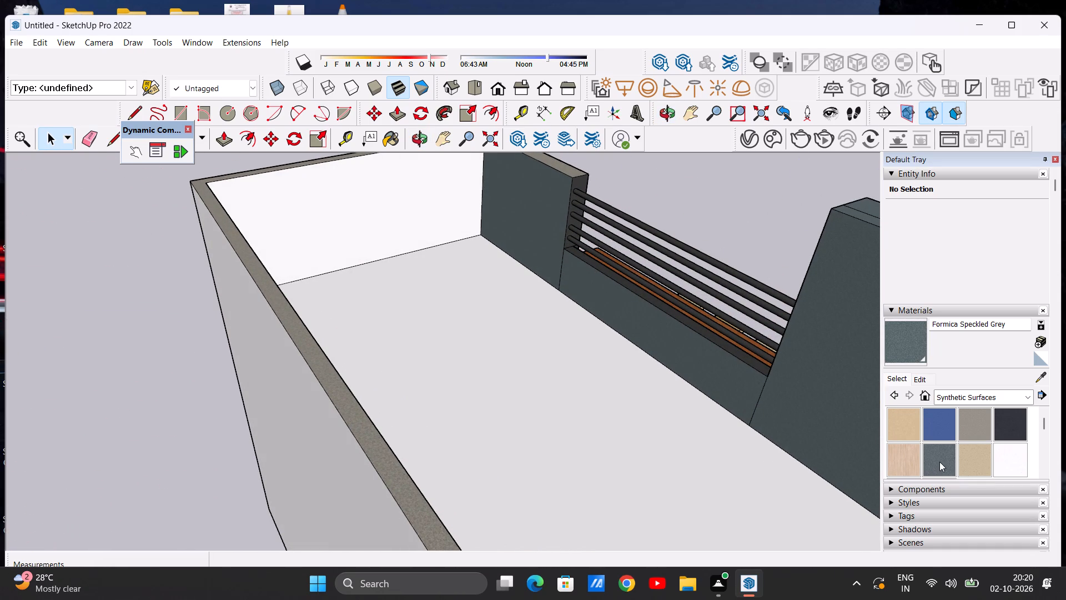
{"action": "left_click", "coordinate": [260, 197]}
{"action": "scroll", "coordinate": [384, 355], "scroll_direction": "down", "scroll_amount": 7}
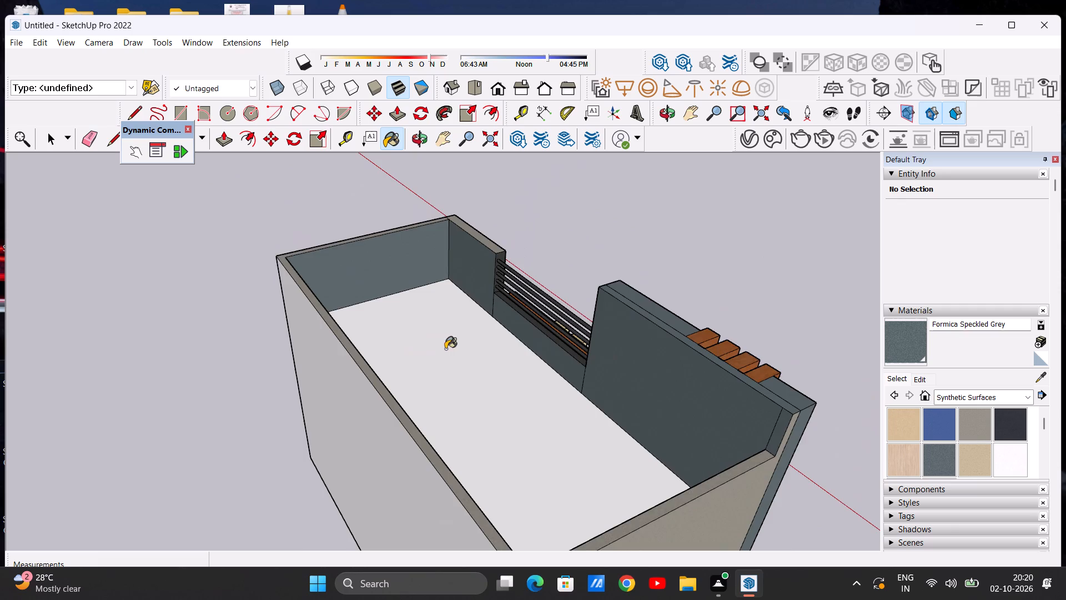
Paint the terrace's long rear inner wall and the inner end wall beside the tower with Formica Speckled Grey.
{"action": "middle_click_drag", "start_coordinate": [469, 372], "coordinate": [74, 379]}
{"action": "scroll", "coordinate": [253, 279], "scroll_direction": "up", "scroll_amount": 5}
{"action": "left_click", "coordinate": [251, 276]}
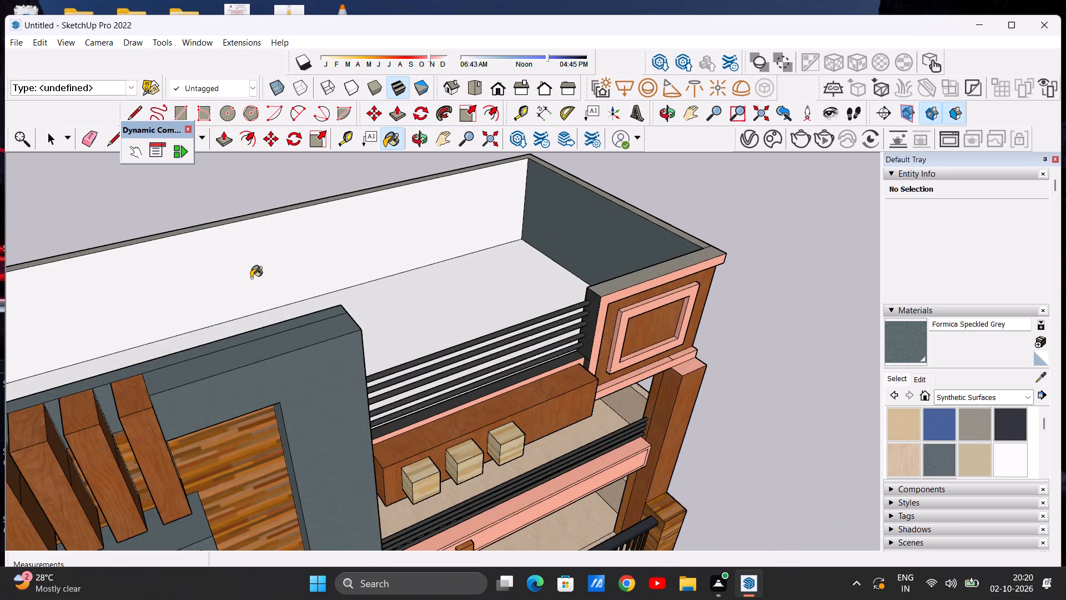
{"action": "scroll", "coordinate": [325, 337], "scroll_direction": "down", "scroll_amount": 7}
{"action": "middle_click_drag", "start_coordinate": [465, 299], "coordinate": [0, 332]}
{"action": "scroll", "coordinate": [385, 226], "scroll_direction": "up", "scroll_amount": 5}
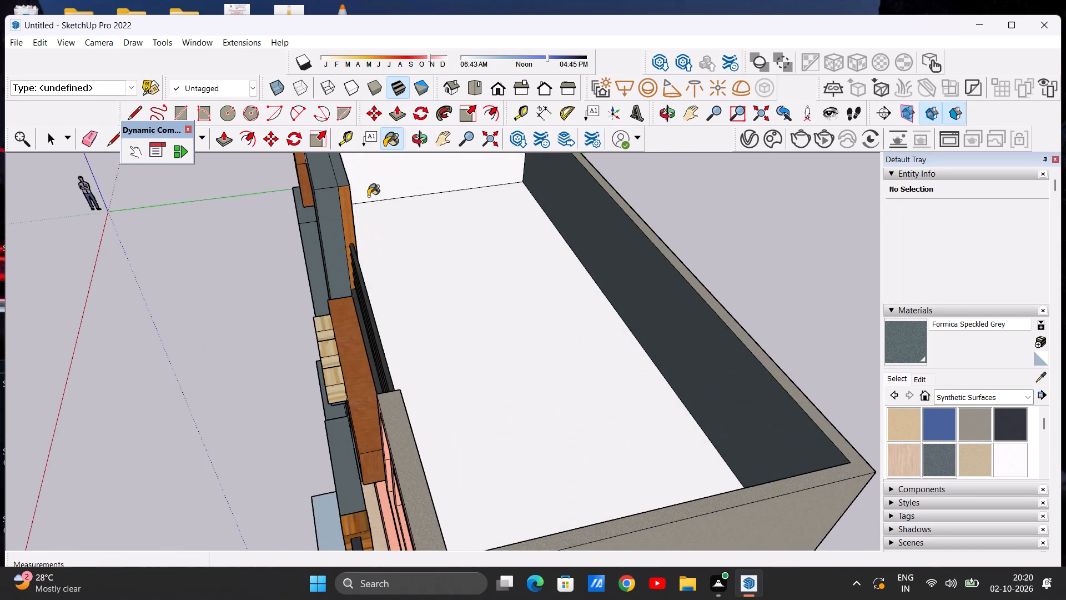
{"action": "left_click", "coordinate": [364, 181]}
Paint the house's large white outer rear wall with Formica Graystone from Synthetic Surfaces.
{"action": "scroll", "coordinate": [295, 343], "scroll_direction": "down", "scroll_amount": 9}
{"action": "middle_click_drag", "start_coordinate": [449, 358], "coordinate": [164, 292]}
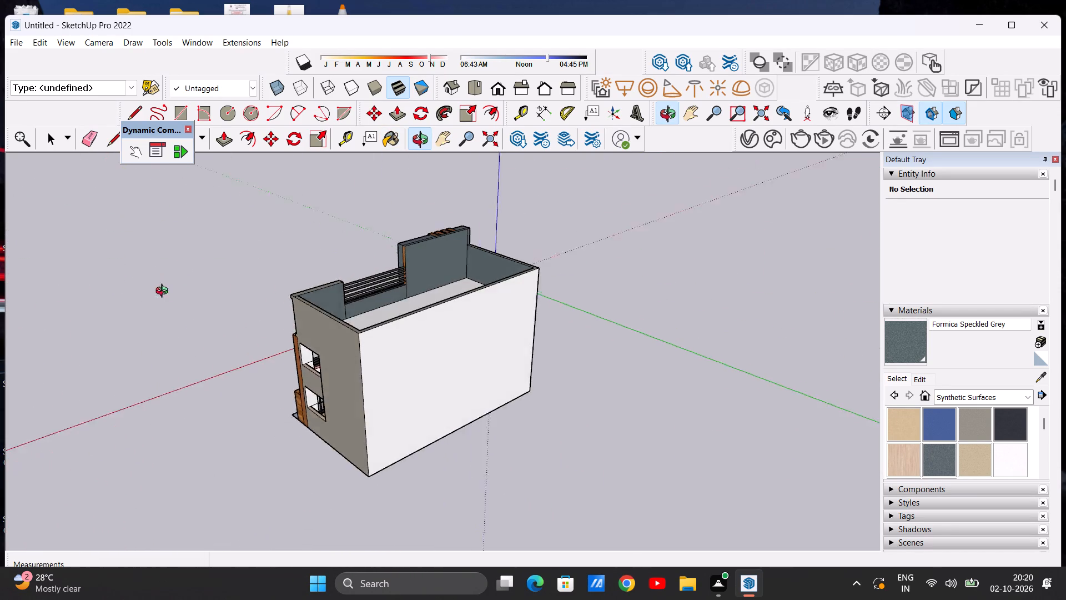
{"action": "middle_click_drag", "start_coordinate": [164, 292], "coordinate": [104, 290]}
{"action": "scroll", "coordinate": [512, 403], "scroll_direction": "down", "scroll_amount": 1}
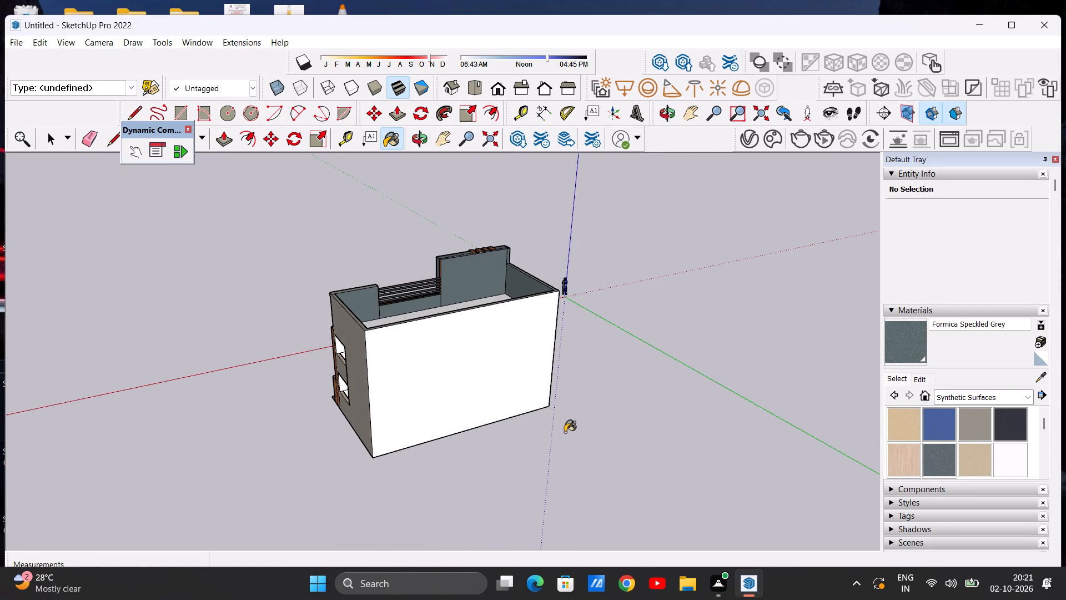
{"action": "middle_click_drag", "start_coordinate": [546, 419], "coordinate": [633, 371]}
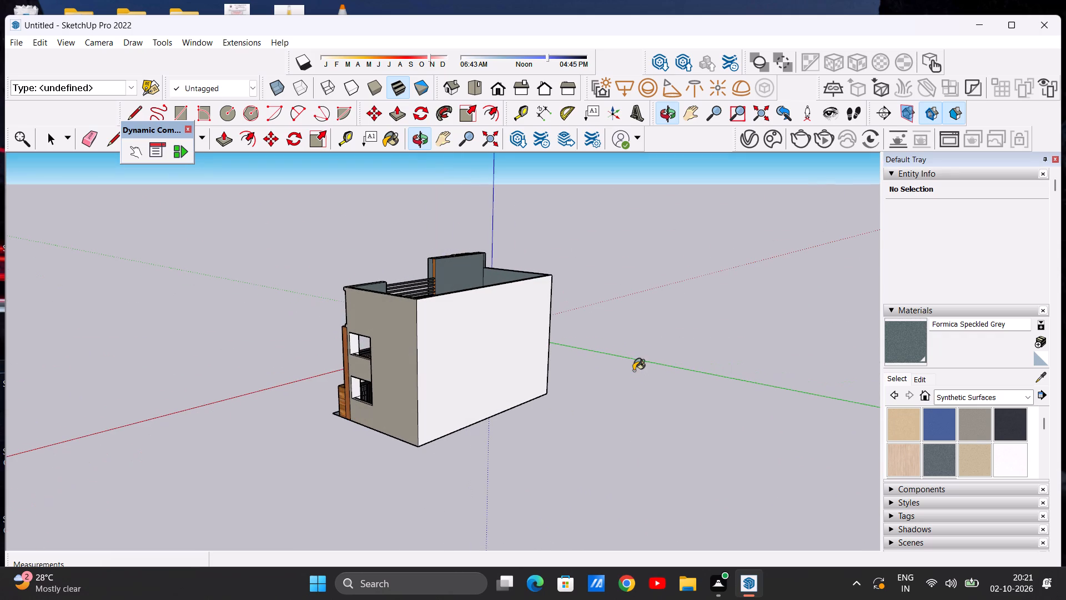
{"action": "left_click", "coordinate": [968, 431]}
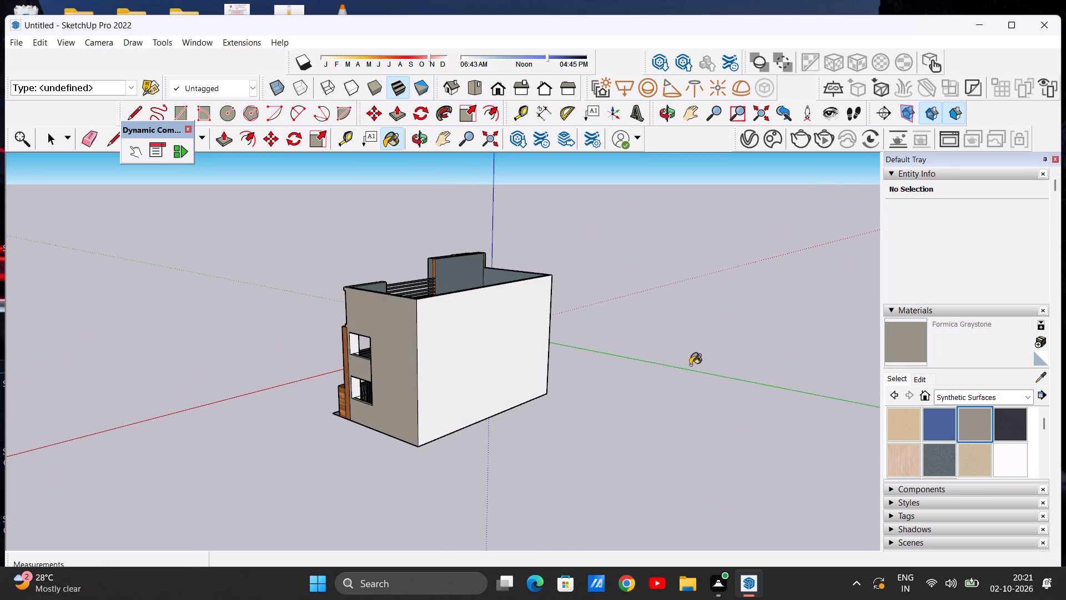
{"action": "scroll", "coordinate": [524, 341], "scroll_direction": "up", "scroll_amount": 6}
{"action": "left_click", "coordinate": [362, 345]}
{"action": "scroll", "coordinate": [520, 399], "scroll_direction": "down", "scroll_amount": 9}
Apply Formica Graystone to the top of the tower-side parapet at the terrace's rear corner.
{"action": "middle_click_drag", "start_coordinate": [467, 369], "coordinate": [338, 530]}
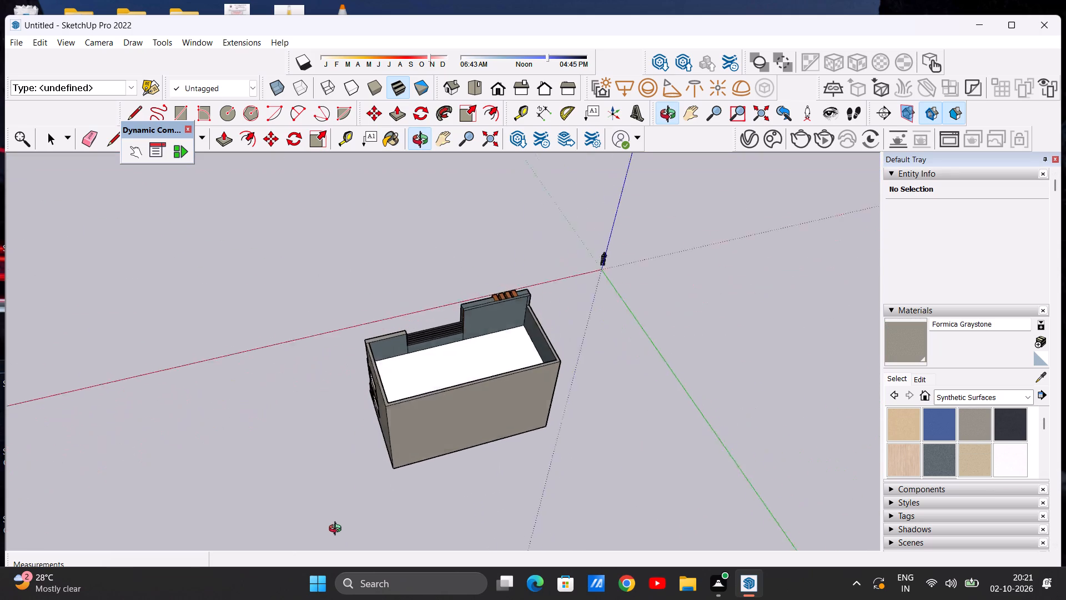
{"action": "middle_click_drag", "start_coordinate": [338, 530], "coordinate": [338, 566]}
{"action": "scroll", "coordinate": [341, 562], "scroll_direction": "up", "scroll_amount": 1}
{"action": "scroll", "coordinate": [599, 372], "scroll_direction": "up", "scroll_amount": 13}
{"action": "left_click", "coordinate": [516, 364]}
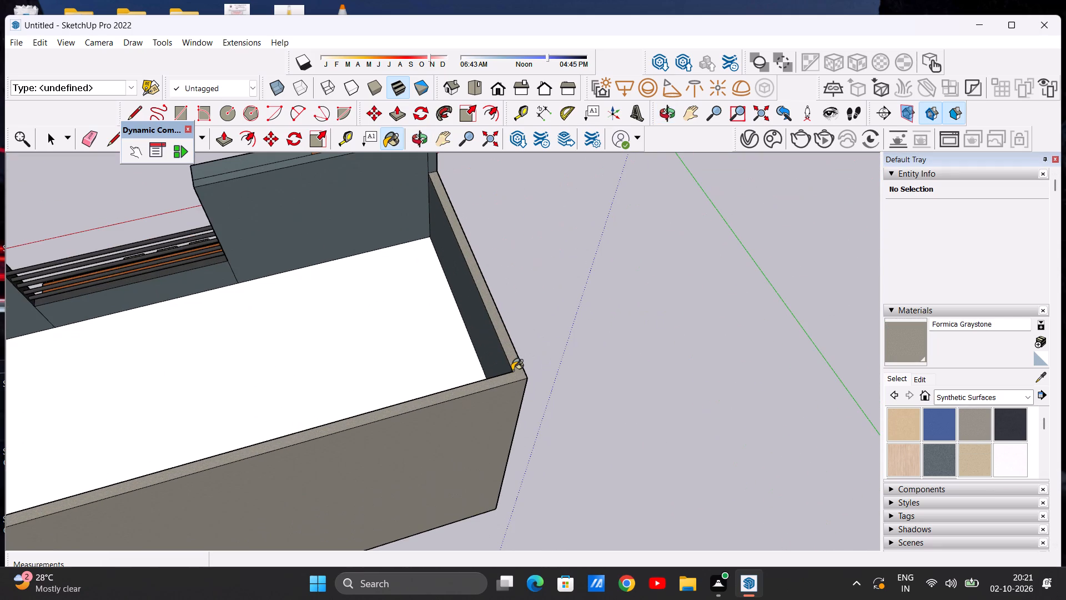
{"action": "key", "text": "space"}
Paint the light blue entrance slab in front of the gate with Formica Laminate Light from Synthetic Surfaces.
{"action": "scroll", "coordinate": [524, 354], "scroll_direction": "down", "scroll_amount": 11}
{"action": "middle_click_drag", "start_coordinate": [505, 369], "coordinate": [402, 188]}
{"action": "middle_click_drag", "start_coordinate": [461, 362], "coordinate": [315, 283]}
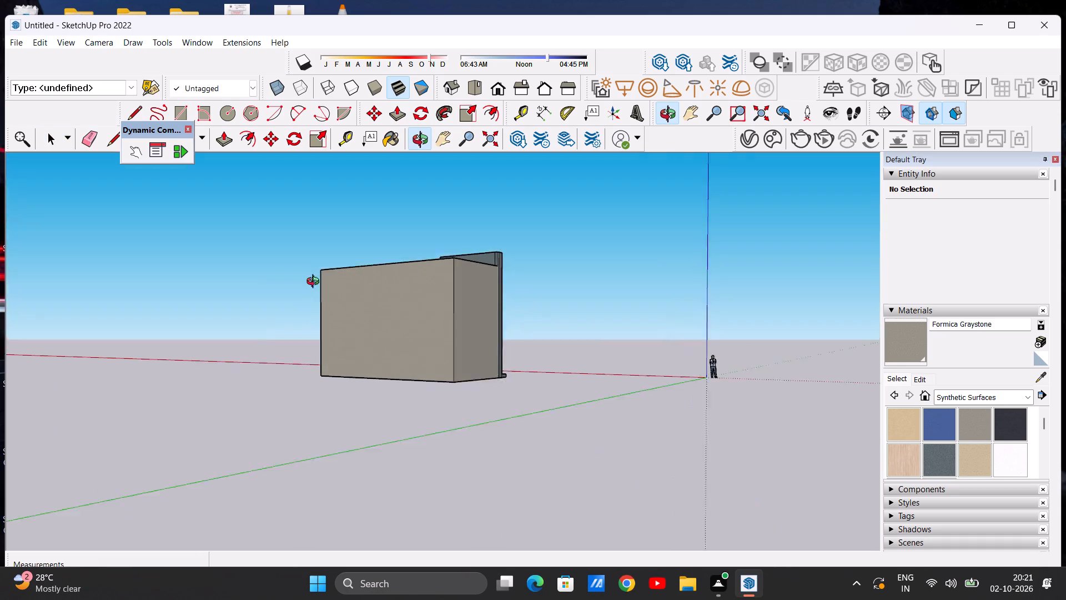
{"action": "middle_click_drag", "start_coordinate": [315, 283], "coordinate": [258, 273]}
{"action": "middle_click_drag", "start_coordinate": [646, 355], "coordinate": [281, 342]}
{"action": "middle_click_drag", "start_coordinate": [567, 367], "coordinate": [306, 395]}
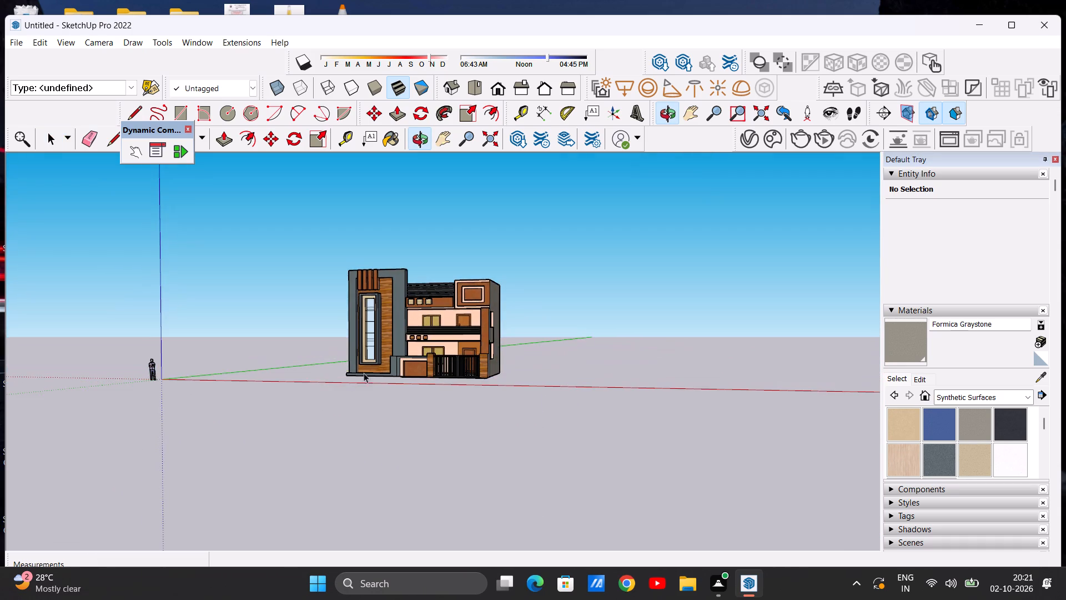
{"action": "middle_click_drag", "start_coordinate": [364, 372], "coordinate": [447, 464]}
{"action": "scroll", "coordinate": [449, 394], "scroll_direction": "up", "scroll_amount": 14}
{"action": "middle_click_drag", "start_coordinate": [428, 379], "coordinate": [413, 513]}
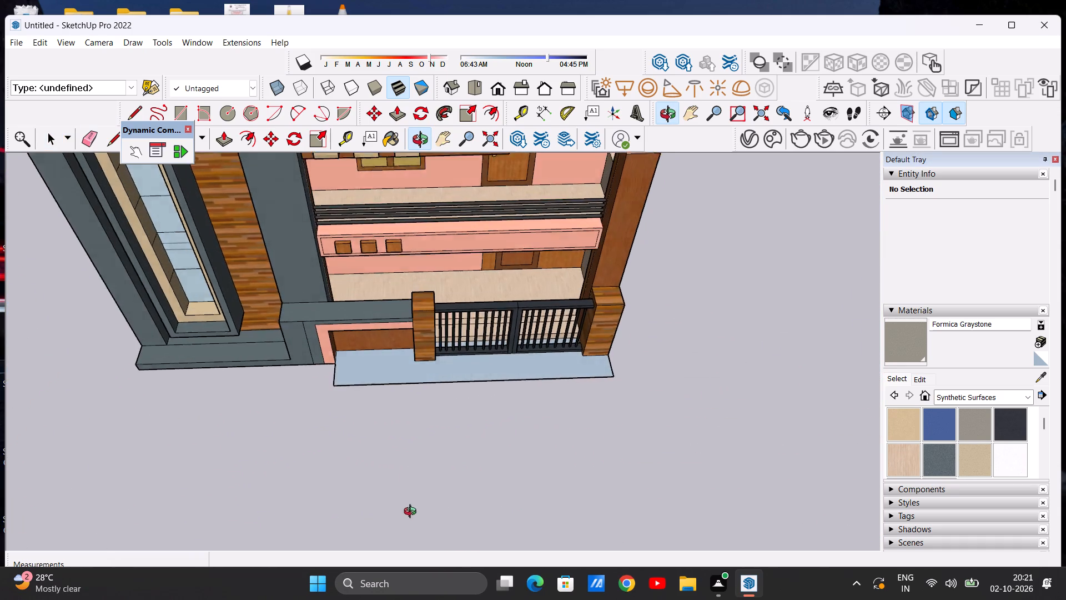
{"action": "middle_click_drag", "start_coordinate": [413, 513], "coordinate": [412, 527]}
{"action": "scroll", "coordinate": [476, 379], "scroll_direction": "up", "scroll_amount": 6}
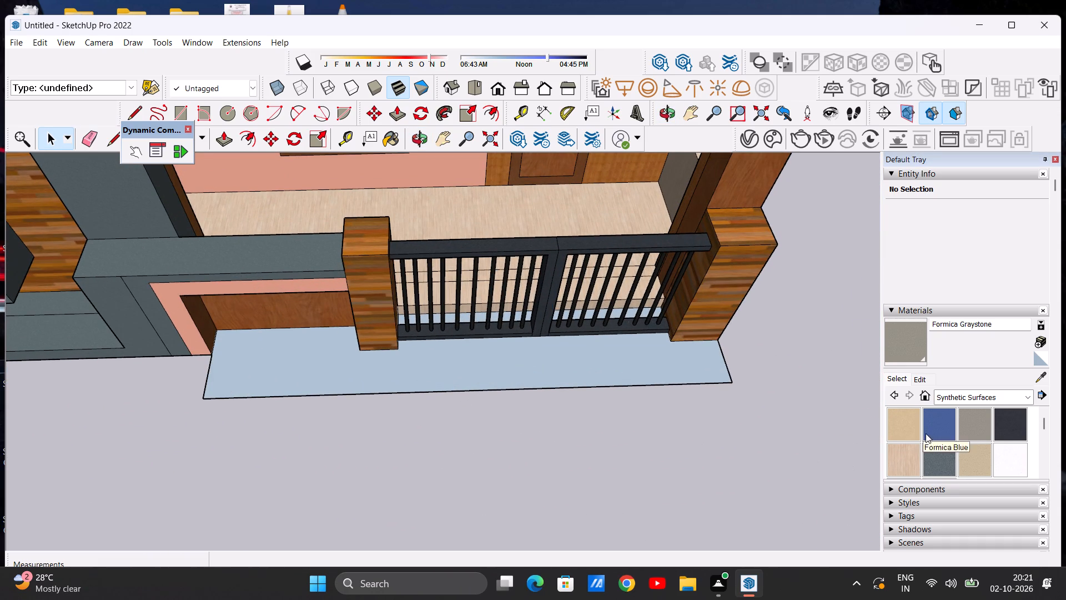
{"action": "left_click", "coordinate": [900, 451]}
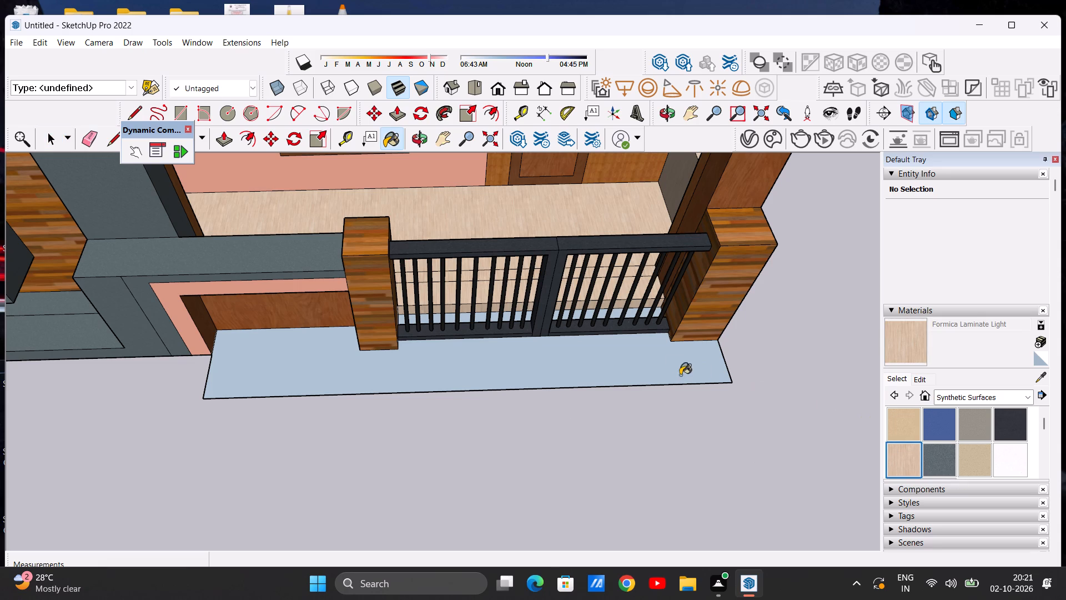
{"action": "left_click", "coordinate": [665, 367]}
Paint the light blue ground strip just behind the gate with Formica Laminate Light.
{"action": "scroll", "coordinate": [594, 363], "scroll_direction": "up", "scroll_amount": 2}
{"action": "middle_click_drag", "start_coordinate": [602, 360], "coordinate": [586, 437]}
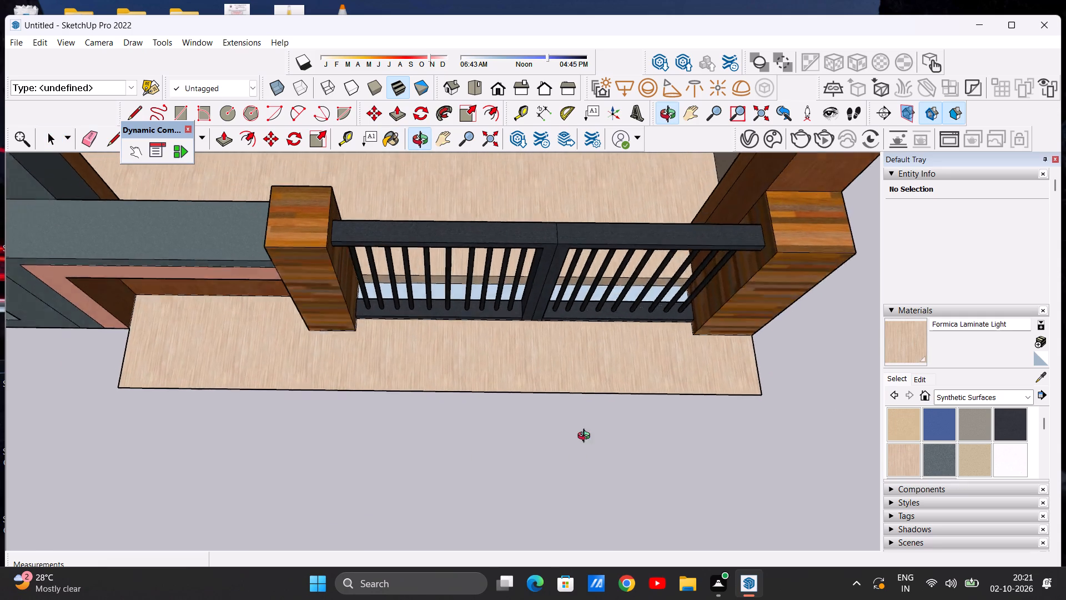
{"action": "middle_click_drag", "start_coordinate": [586, 437], "coordinate": [582, 477]}
{"action": "scroll", "coordinate": [596, 264], "scroll_direction": "up", "scroll_amount": 1}
{"action": "middle_click_drag", "start_coordinate": [596, 269], "coordinate": [599, 364]}
{"action": "middle_click_drag", "start_coordinate": [596, 356], "coordinate": [612, 284]}
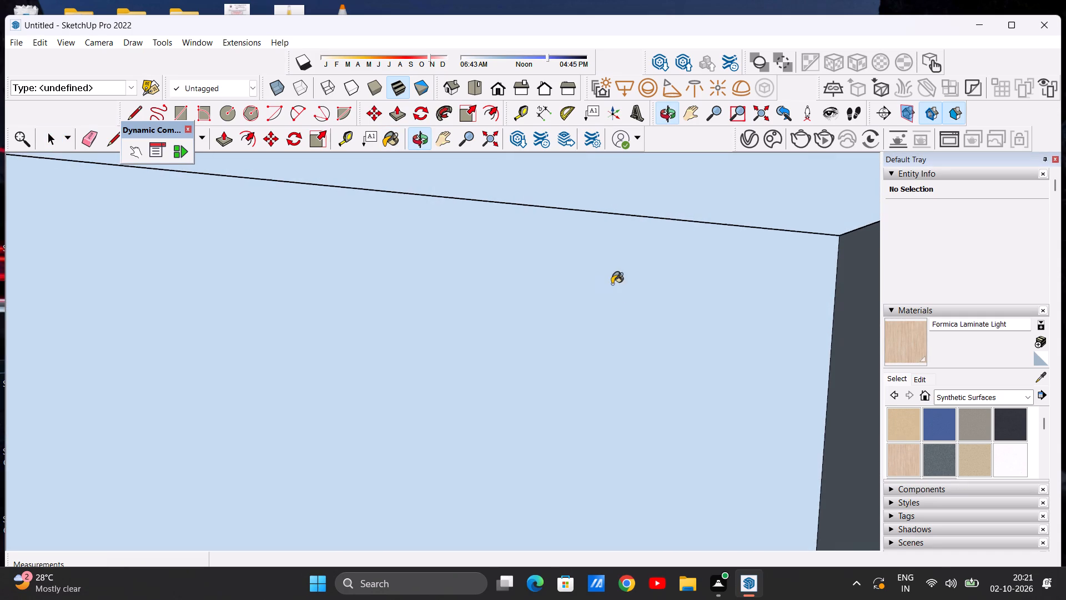
{"action": "scroll", "coordinate": [617, 338], "scroll_direction": "down", "scroll_amount": 20}
{"action": "scroll", "coordinate": [617, 338], "scroll_direction": "down", "scroll_amount": 20}
{"action": "scroll", "coordinate": [617, 338], "scroll_direction": "down", "scroll_amount": 3}
{"action": "scroll", "coordinate": [582, 374], "scroll_direction": "up", "scroll_amount": 1}
{"action": "scroll", "coordinate": [582, 374], "scroll_direction": "down", "scroll_amount": 4}
{"action": "scroll", "coordinate": [581, 371], "scroll_direction": "up", "scroll_amount": 1}
{"action": "scroll", "coordinate": [581, 369], "scroll_direction": "down", "scroll_amount": 13}
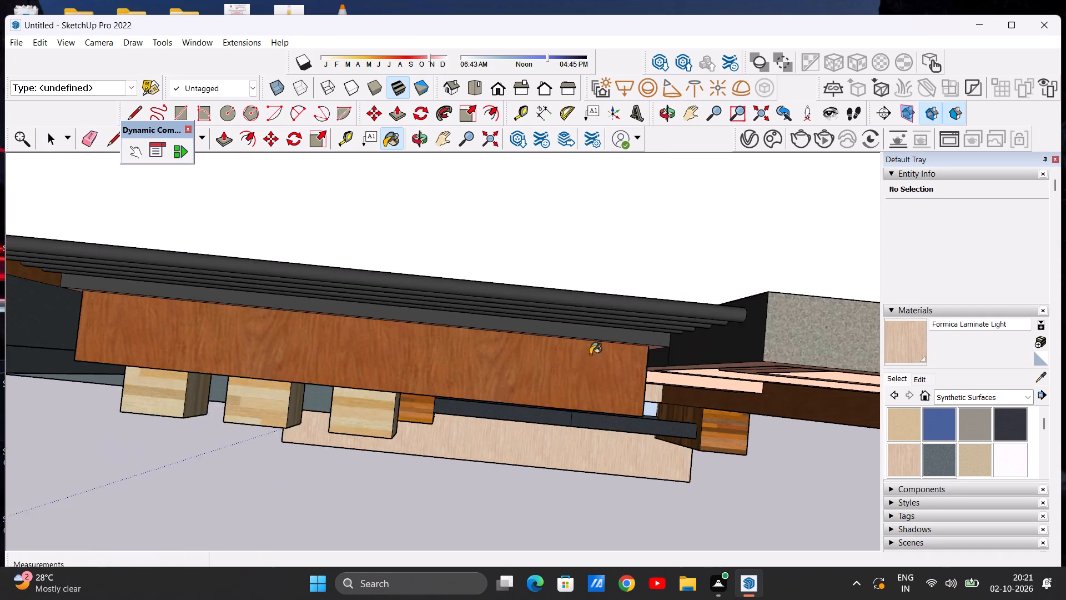
{"action": "scroll", "coordinate": [590, 354], "scroll_direction": "down", "scroll_amount": 11}
{"action": "middle_click_drag", "start_coordinate": [576, 422], "coordinate": [568, 377]}
{"action": "middle_click_drag", "start_coordinate": [575, 404], "coordinate": [567, 423]}
{"action": "scroll", "coordinate": [570, 403], "scroll_direction": "up", "scroll_amount": 20}
{"action": "scroll", "coordinate": [570, 403], "scroll_direction": "up", "scroll_amount": 3}
{"action": "left_click", "coordinate": [556, 409]}
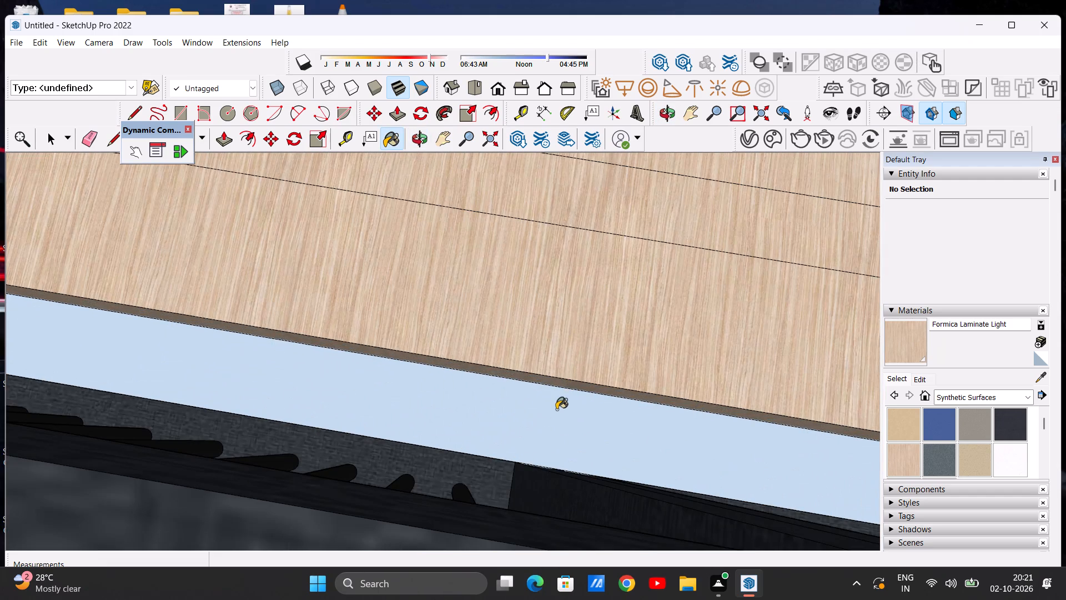
{"action": "key", "text": "space"}
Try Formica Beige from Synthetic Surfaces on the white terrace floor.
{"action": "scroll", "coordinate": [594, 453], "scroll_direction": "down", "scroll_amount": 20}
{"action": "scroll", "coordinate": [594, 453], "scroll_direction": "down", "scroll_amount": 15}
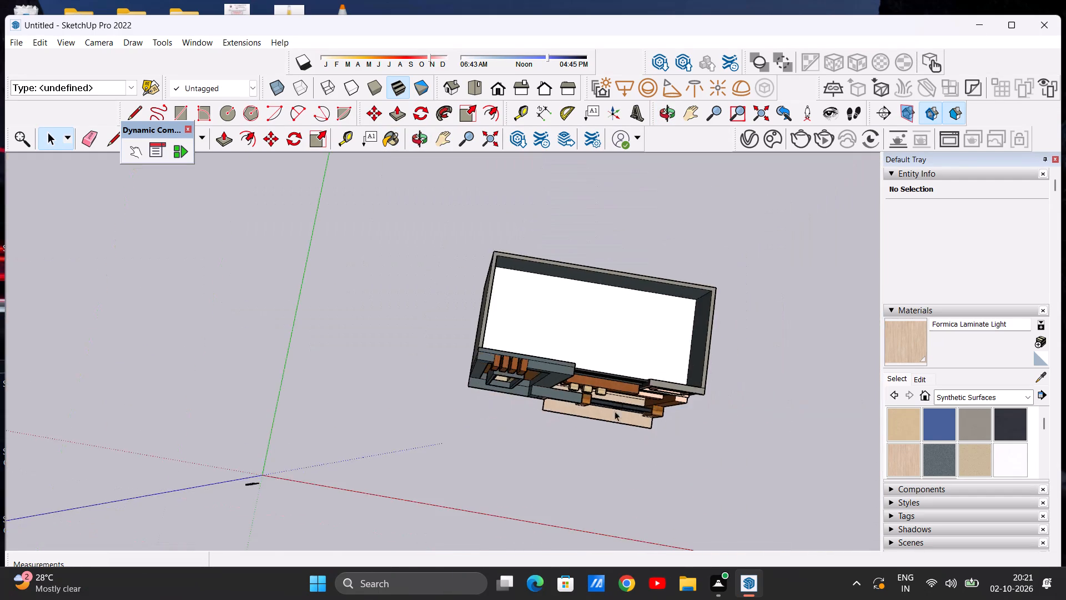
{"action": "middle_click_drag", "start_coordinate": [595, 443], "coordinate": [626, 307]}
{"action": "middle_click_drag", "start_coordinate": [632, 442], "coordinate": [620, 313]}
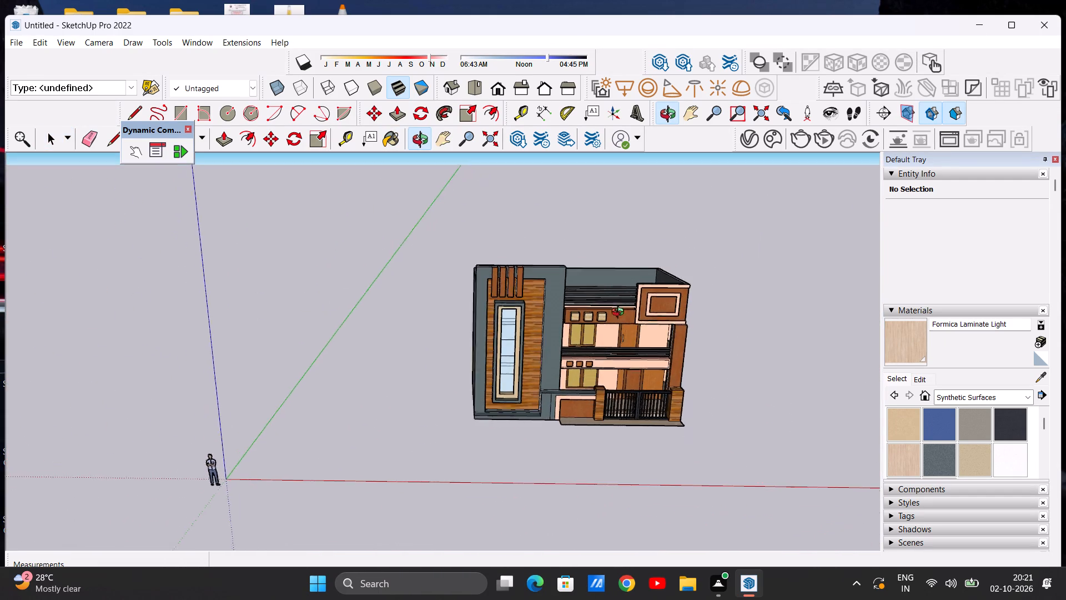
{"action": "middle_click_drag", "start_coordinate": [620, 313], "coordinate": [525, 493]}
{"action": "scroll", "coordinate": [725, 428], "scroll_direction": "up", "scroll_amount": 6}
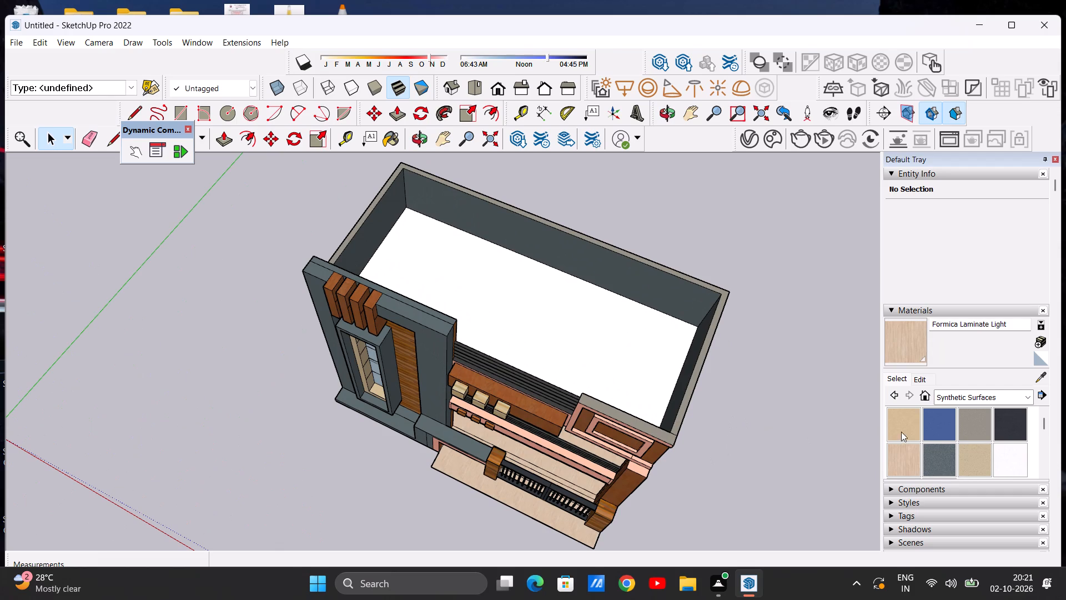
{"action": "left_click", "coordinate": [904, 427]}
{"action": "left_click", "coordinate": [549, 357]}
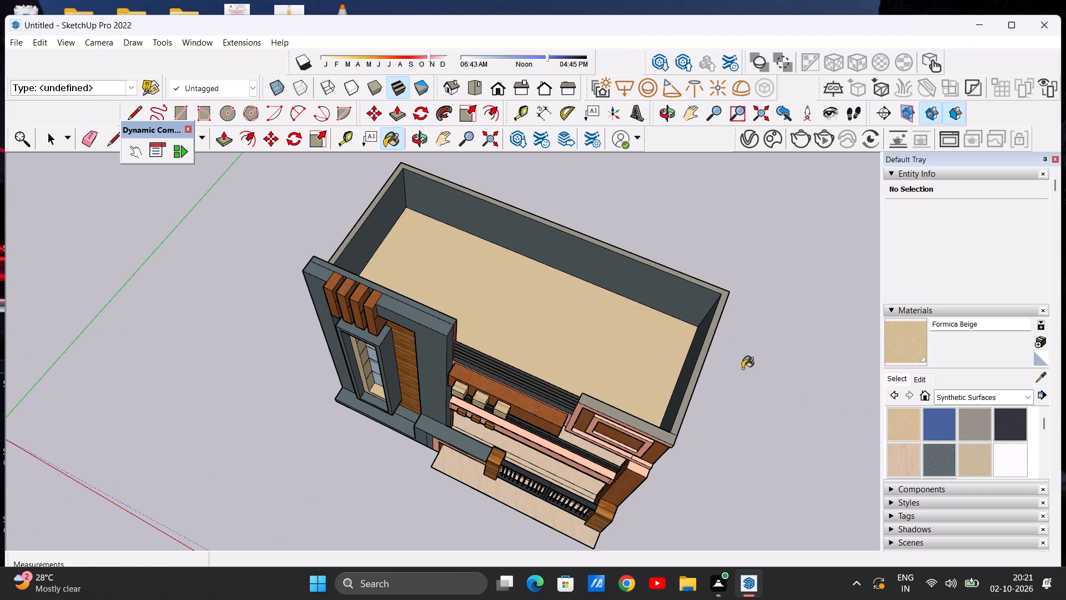
Paint the terrace floor with Formica Graystone.
{"action": "left_click", "coordinate": [983, 419]}
{"action": "left_click", "coordinate": [519, 346]}
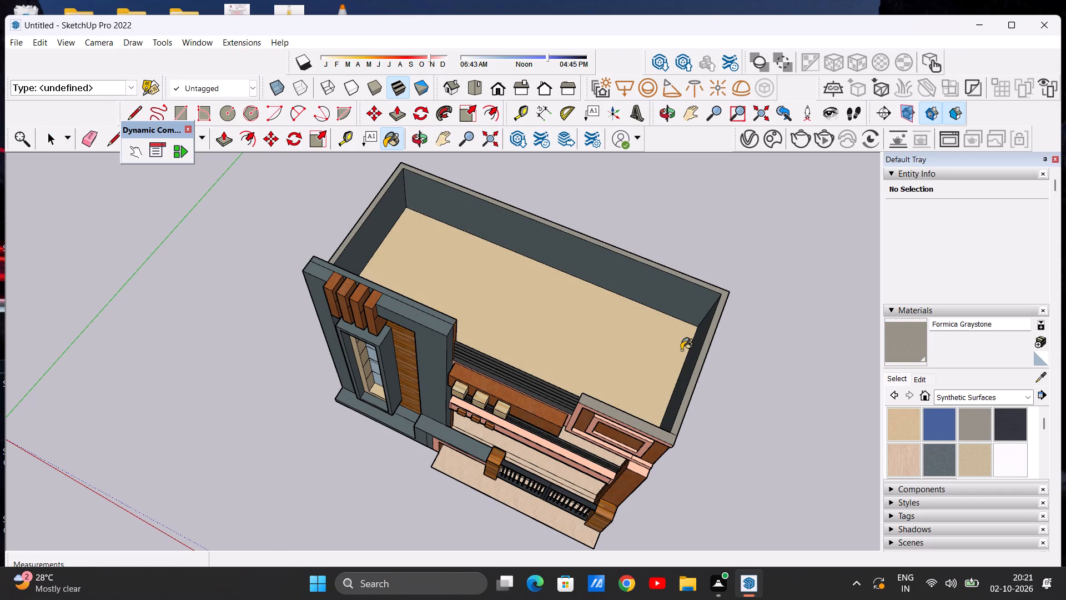
{"action": "key", "text": "space"}
Paint the white pillar face inside the upper side opening and the upper balcony parapet's inner faces with Formica Graystone.
{"action": "scroll", "coordinate": [671, 287], "scroll_direction": "down", "scroll_amount": 6}
{"action": "middle_click_drag", "start_coordinate": [610, 350], "coordinate": [642, 254]}
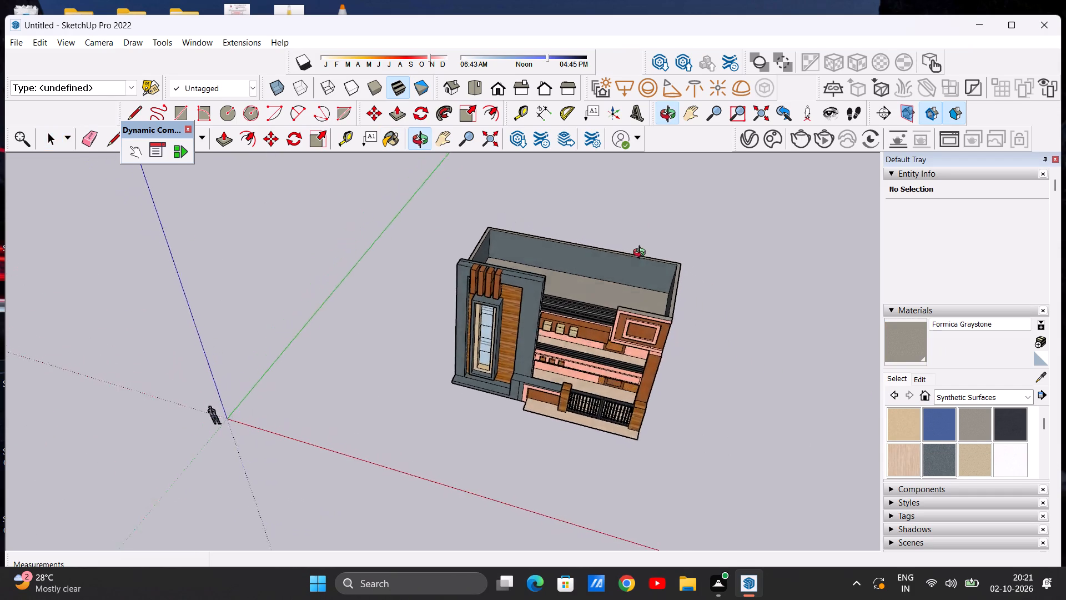
{"action": "middle_click_drag", "start_coordinate": [642, 254], "coordinate": [632, 183]}
{"action": "middle_click_drag", "start_coordinate": [654, 399], "coordinate": [265, 381]}
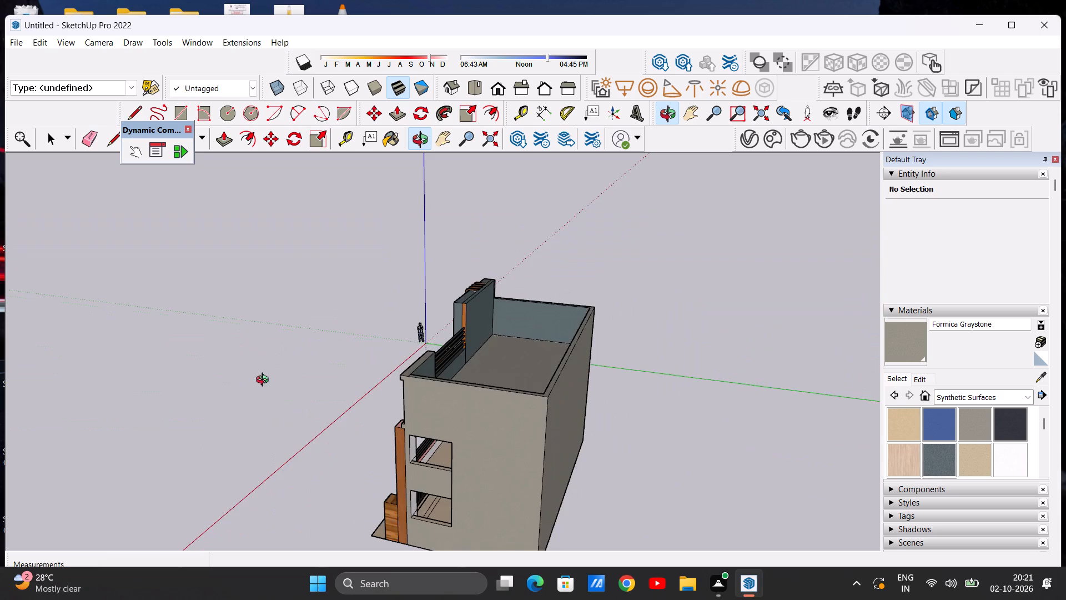
{"action": "middle_click_drag", "start_coordinate": [265, 381], "coordinate": [245, 338]}
{"action": "scroll", "coordinate": [396, 413], "scroll_direction": "up", "scroll_amount": 7}
{"action": "middle_click_drag", "start_coordinate": [389, 403], "coordinate": [369, 403]}
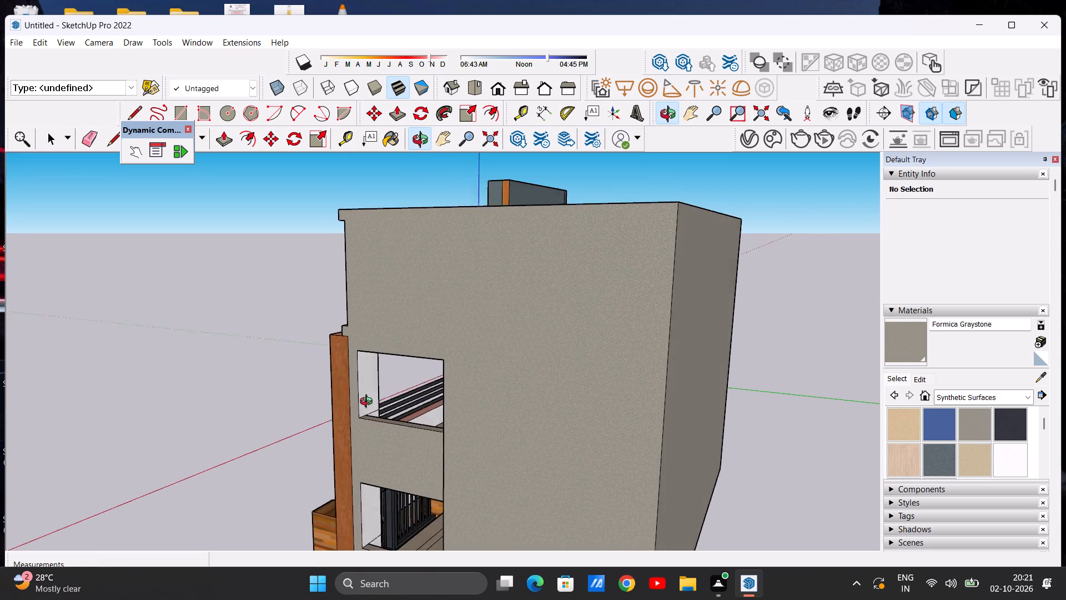
{"action": "middle_click_drag", "start_coordinate": [369, 403], "coordinate": [361, 403]}
{"action": "scroll", "coordinate": [360, 403], "scroll_direction": "up", "scroll_amount": 6}
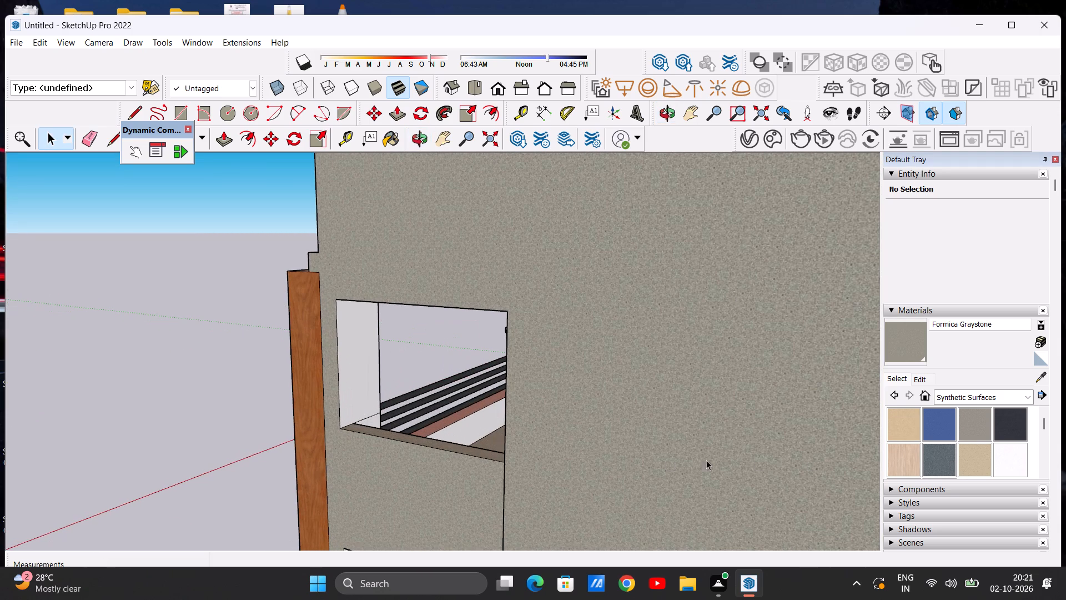
{"action": "left_click_drag", "start_coordinate": [980, 433], "coordinate": [982, 422]}
{"action": "left_click", "coordinate": [983, 426]}
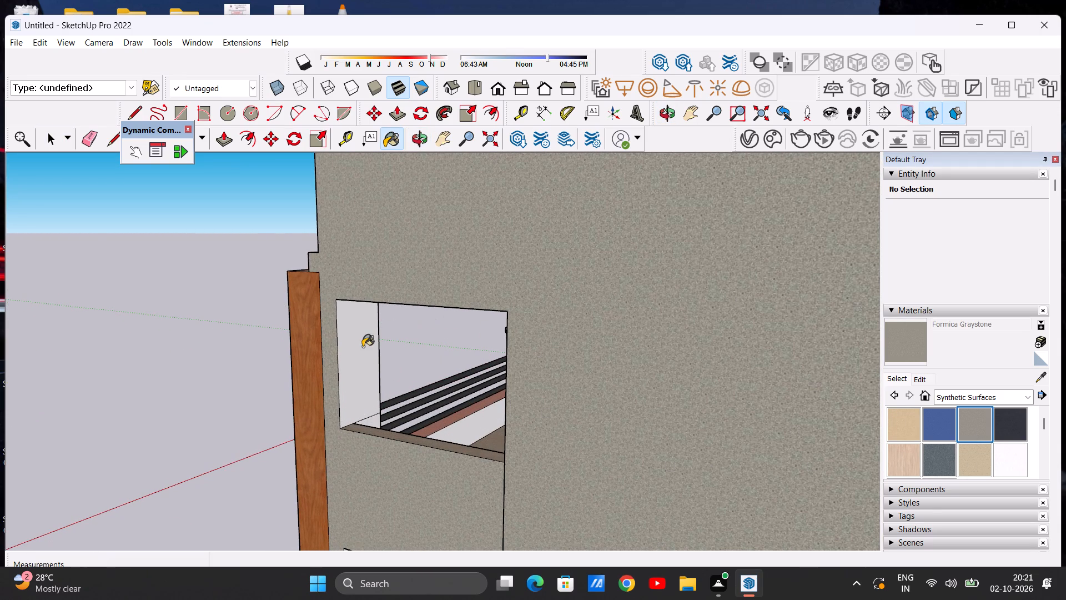
{"action": "left_click", "coordinate": [363, 347]}
{"action": "middle_click_drag", "start_coordinate": [412, 413], "coordinate": [380, 452]}
{"action": "scroll", "coordinate": [363, 475], "scroll_direction": "up", "scroll_amount": 9}
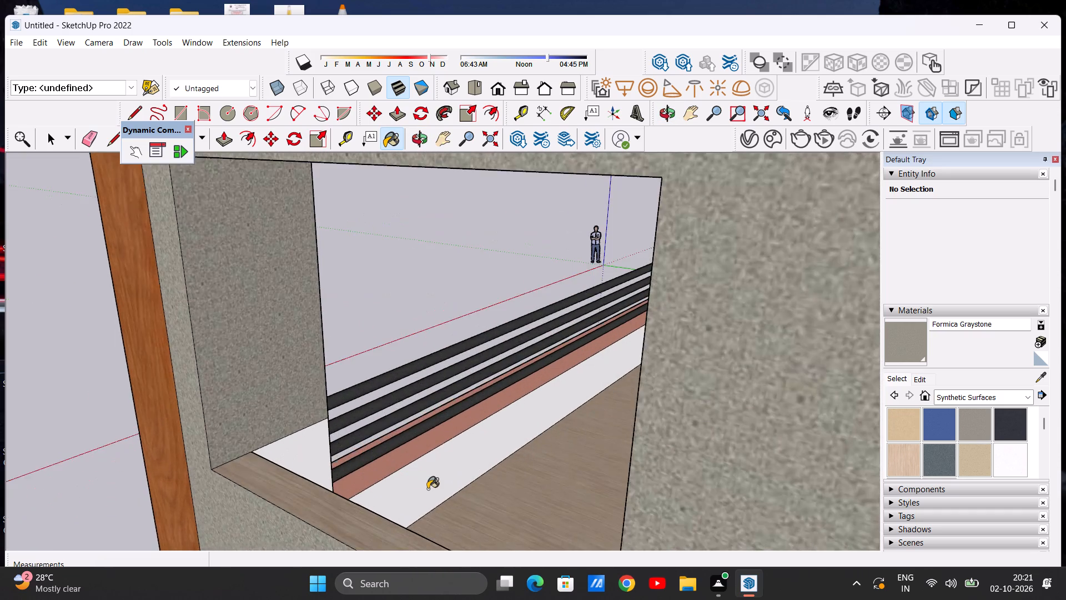
{"action": "scroll", "coordinate": [428, 489], "scroll_direction": "up", "scroll_amount": 4}
{"action": "left_click", "coordinate": [420, 488]}
{"action": "left_click", "coordinate": [115, 468]}
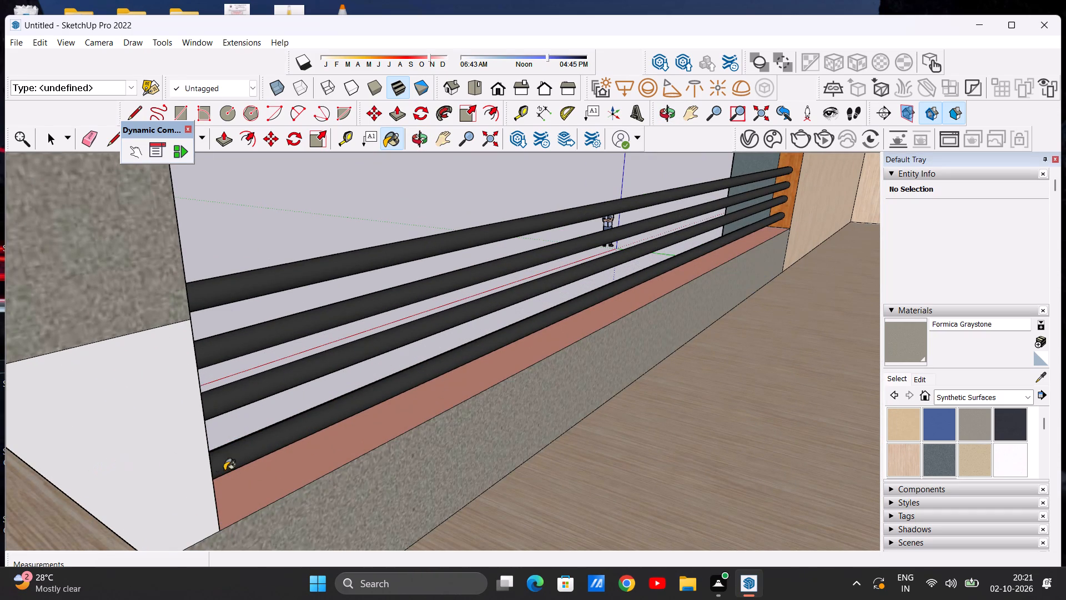
Paint the white inner pillar face and the small adjoining surface beside the gate in the lower side opening with Formica Graystone.
{"action": "scroll", "coordinate": [348, 439], "scroll_direction": "down", "scroll_amount": 6}
{"action": "middle_click_drag", "start_coordinate": [357, 458], "coordinate": [343, 469]}
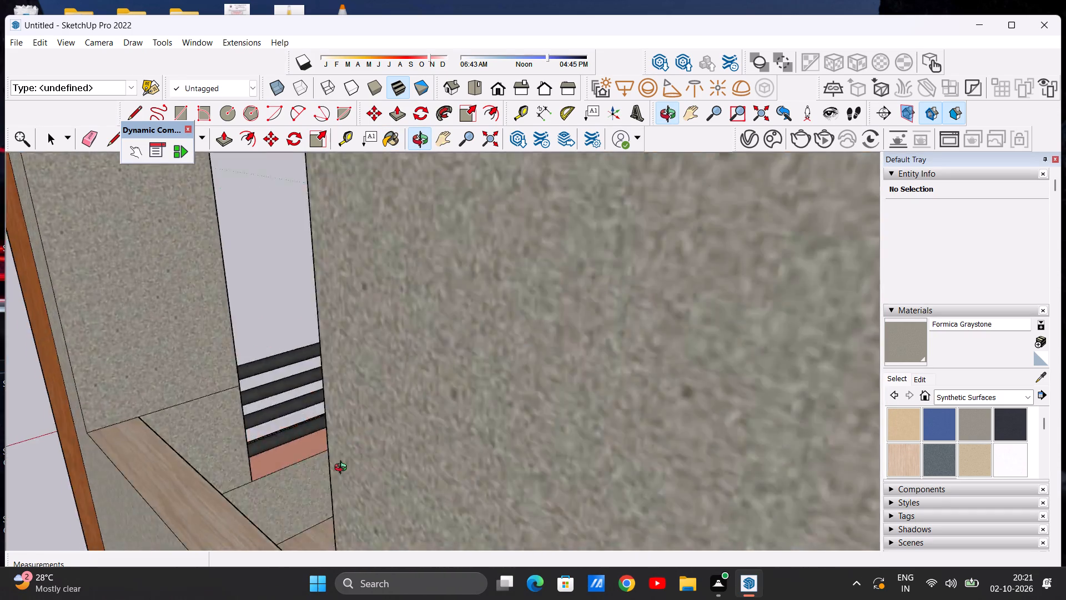
{"action": "middle_click_drag", "start_coordinate": [343, 469], "coordinate": [476, 381]}
{"action": "scroll", "coordinate": [421, 472], "scroll_direction": "down", "scroll_amount": 16}
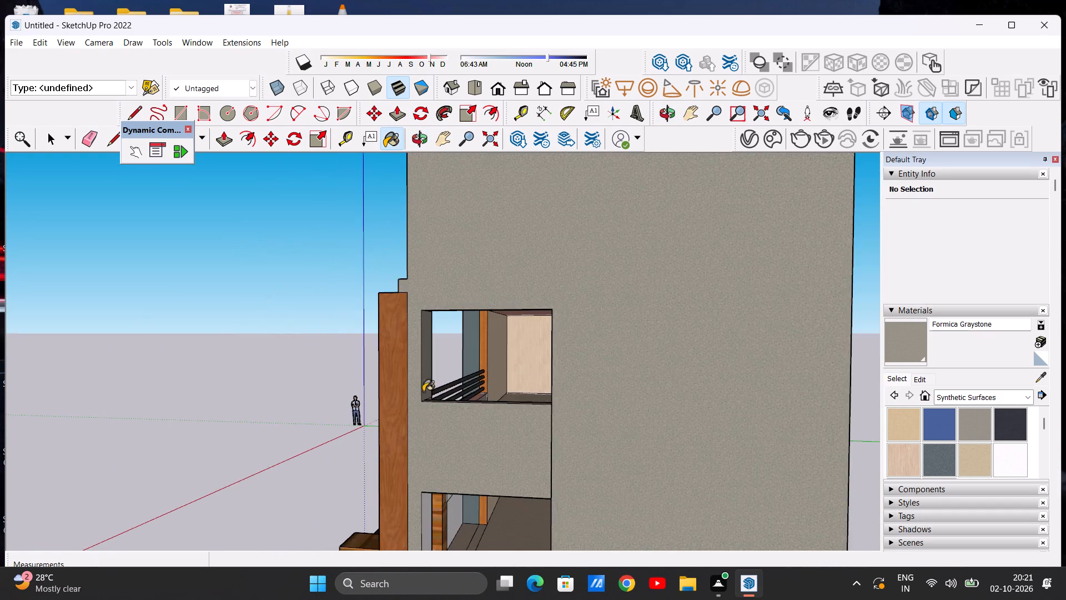
{"action": "scroll", "coordinate": [423, 392], "scroll_direction": "down", "scroll_amount": 8}
{"action": "middle_click_drag", "start_coordinate": [422, 472], "coordinate": [340, 487]}
{"action": "scroll", "coordinate": [374, 463], "scroll_direction": "up", "scroll_amount": 8}
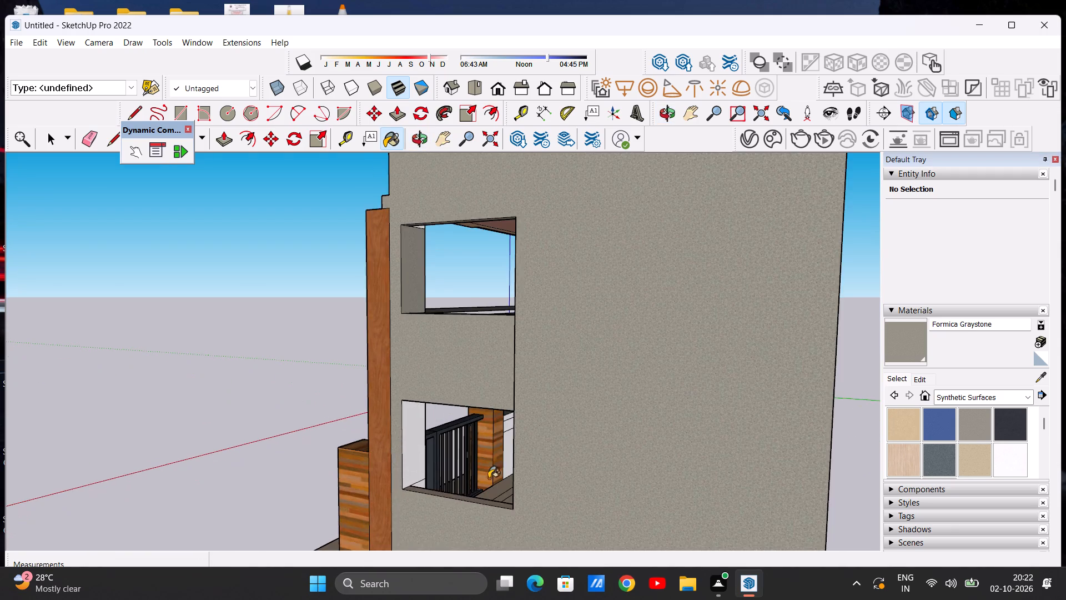
{"action": "scroll", "coordinate": [494, 476], "scroll_direction": "up", "scroll_amount": 5}
{"action": "scroll", "coordinate": [572, 460], "scroll_direction": "up", "scroll_amount": 1}
{"action": "middle_click_drag", "start_coordinate": [429, 466], "coordinate": [461, 464]}
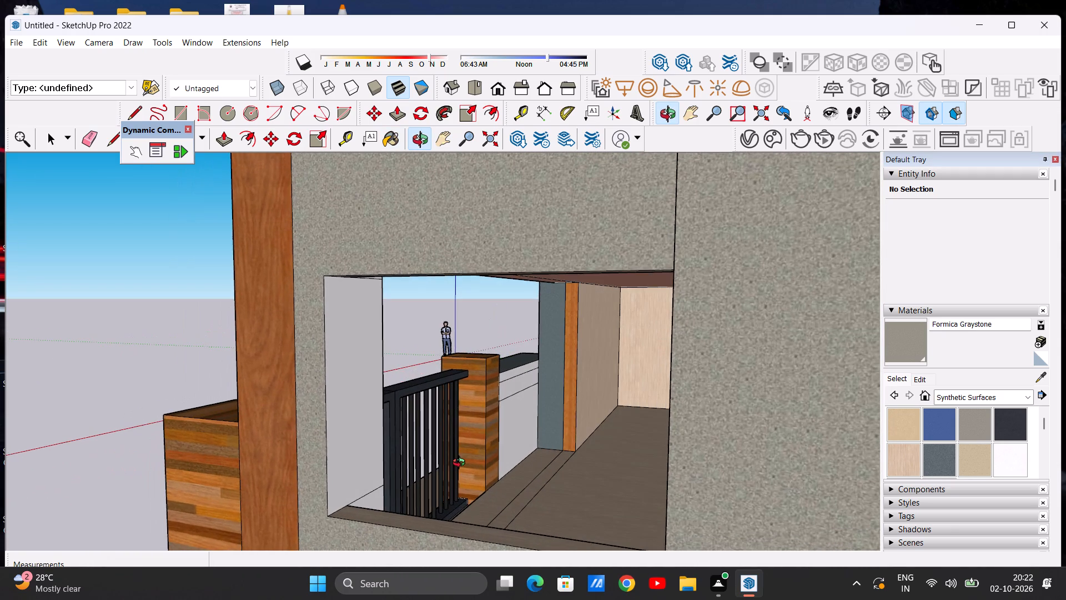
{"action": "middle_click_drag", "start_coordinate": [461, 464], "coordinate": [447, 473]}
{"action": "left_click", "coordinate": [313, 473]}
{"action": "left_click", "coordinate": [343, 515]}
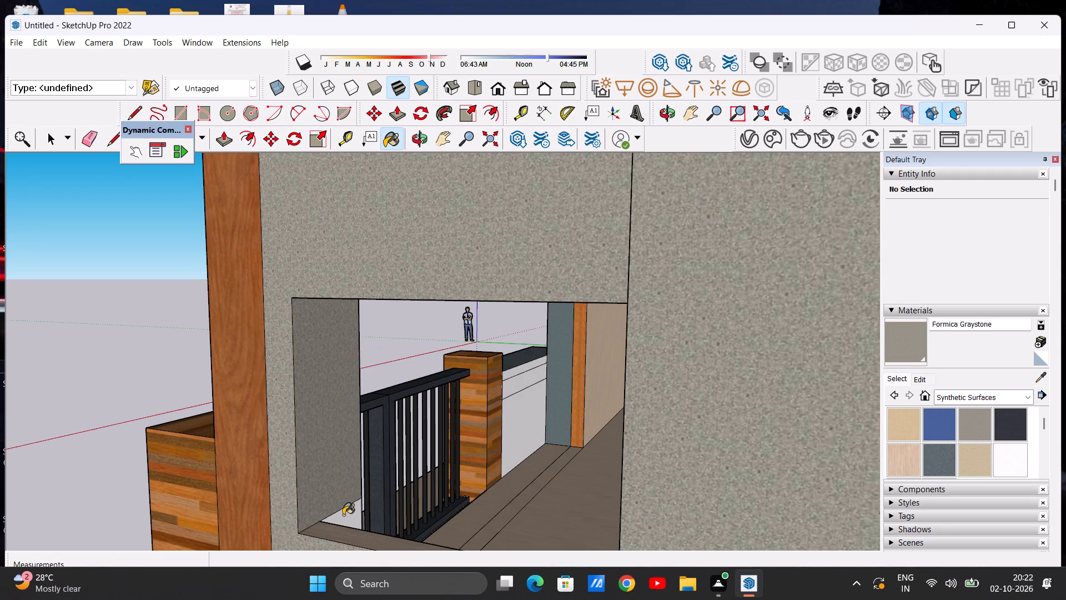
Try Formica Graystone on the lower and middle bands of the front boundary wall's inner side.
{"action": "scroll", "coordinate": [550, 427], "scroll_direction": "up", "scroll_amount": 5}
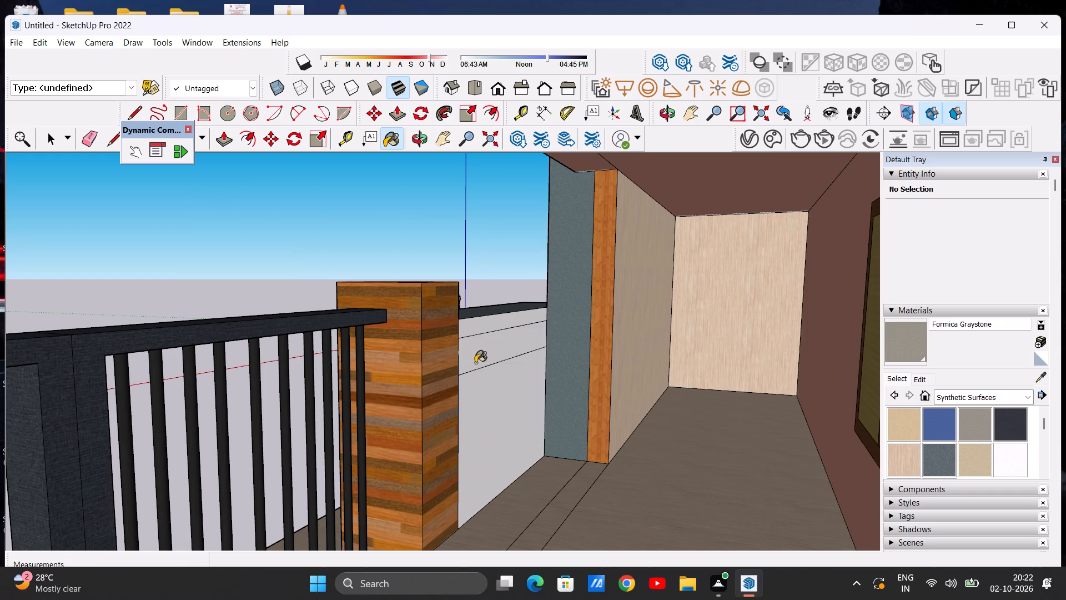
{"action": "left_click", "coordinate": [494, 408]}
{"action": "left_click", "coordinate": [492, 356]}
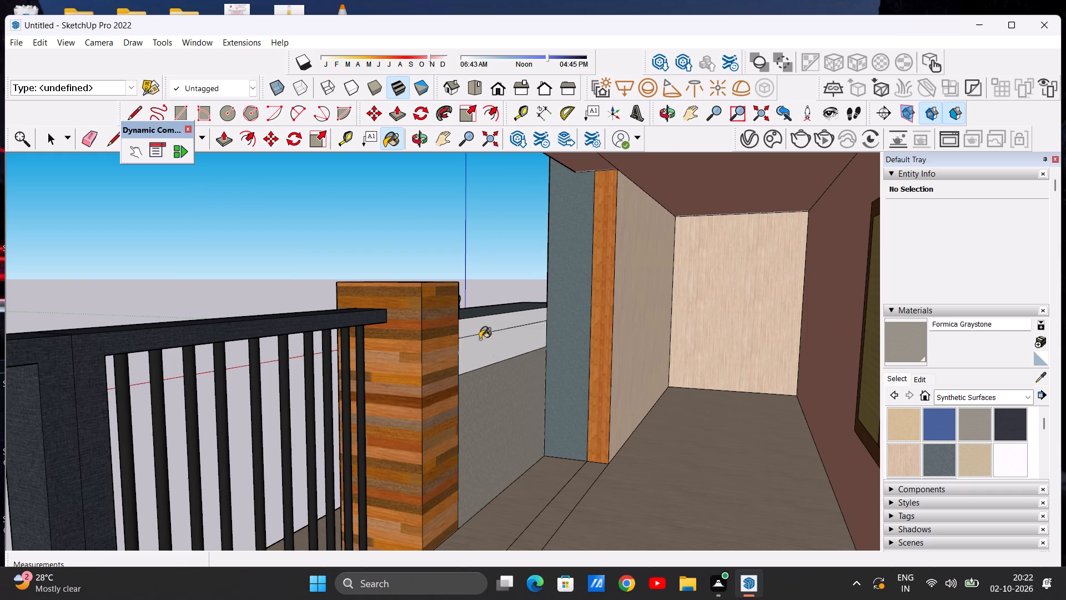
Paint all three bands of the front boundary wall's inner side with Formica Speckled Grey.
{"action": "left_click", "coordinate": [942, 459]}
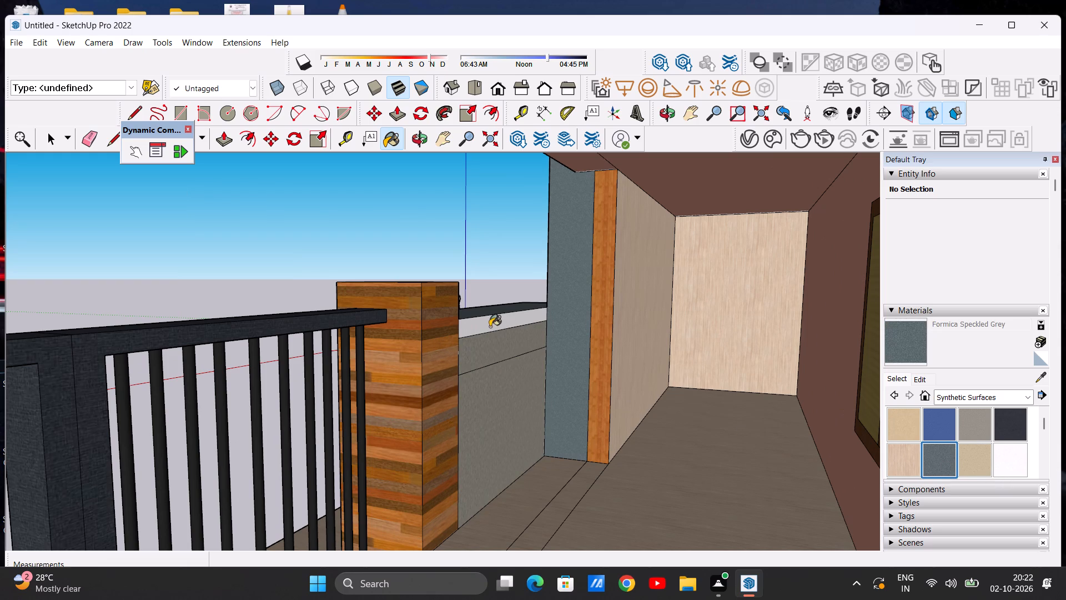
{"action": "left_click", "coordinate": [489, 326]}
{"action": "left_click", "coordinate": [487, 345]}
{"action": "left_click", "coordinate": [496, 393]}
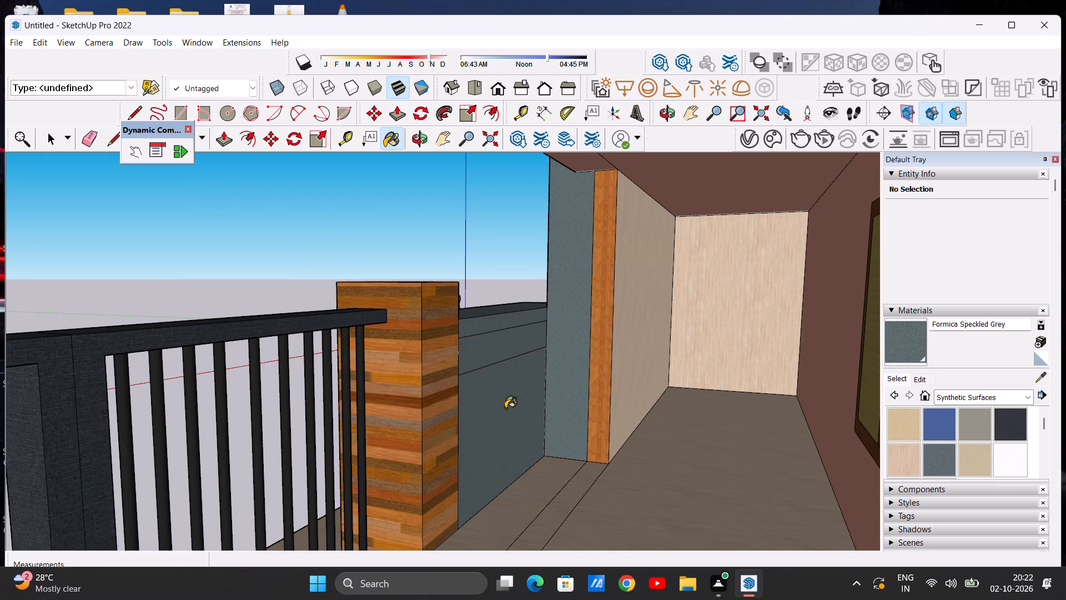
{"action": "key", "text": "space"}
Examine the front facade, gate-side wall and upper balcony interior for surfaces still left unpainted.
{"action": "scroll", "coordinate": [620, 398], "scroll_direction": "down", "scroll_amount": 11}
{"action": "middle_click_drag", "start_coordinate": [486, 411], "coordinate": [559, 418]}
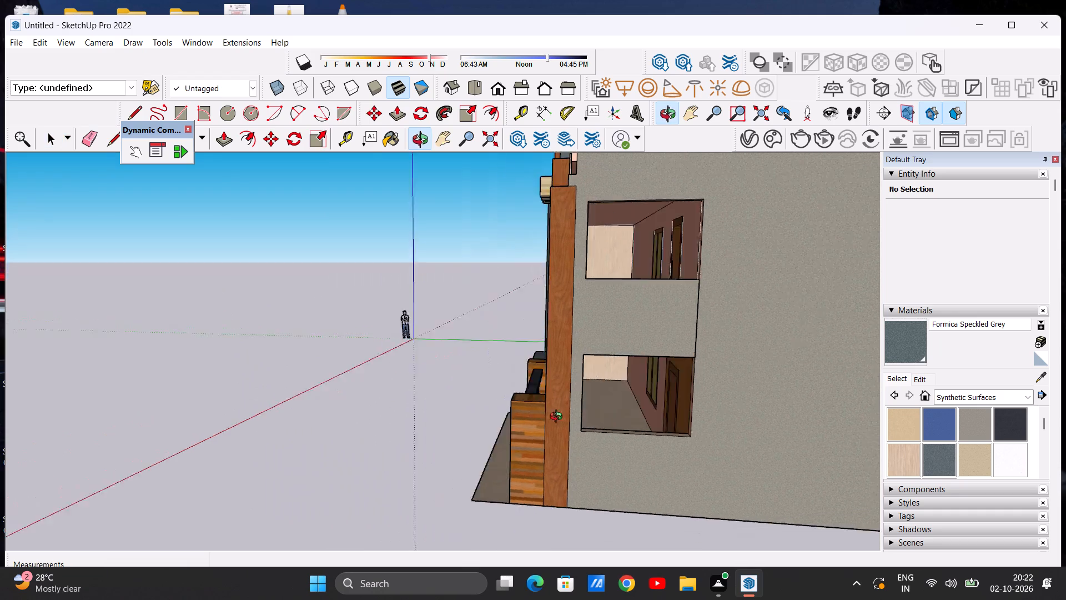
{"action": "middle_click_drag", "start_coordinate": [559, 418], "coordinate": [712, 398]}
{"action": "middle_click_drag", "start_coordinate": [359, 403], "coordinate": [643, 386]}
{"action": "scroll", "coordinate": [537, 462], "scroll_direction": "down", "scroll_amount": 3}
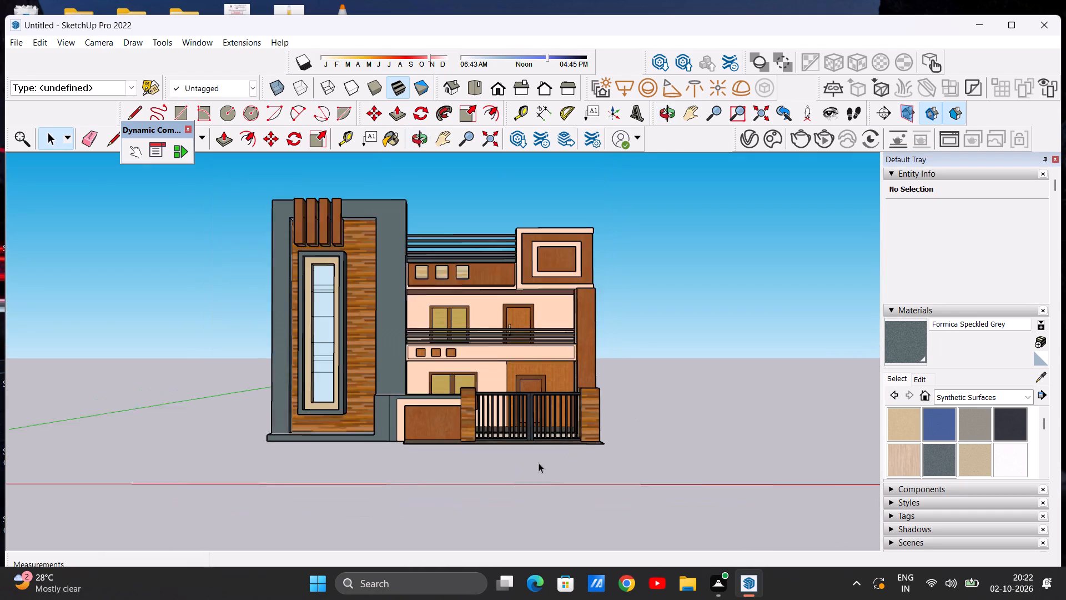
{"action": "scroll", "coordinate": [539, 463], "scroll_direction": "down", "scroll_amount": 5}
{"action": "scroll", "coordinate": [433, 399], "scroll_direction": "up", "scroll_amount": 6}
{"action": "middle_click_drag", "start_coordinate": [439, 413], "coordinate": [430, 532]}
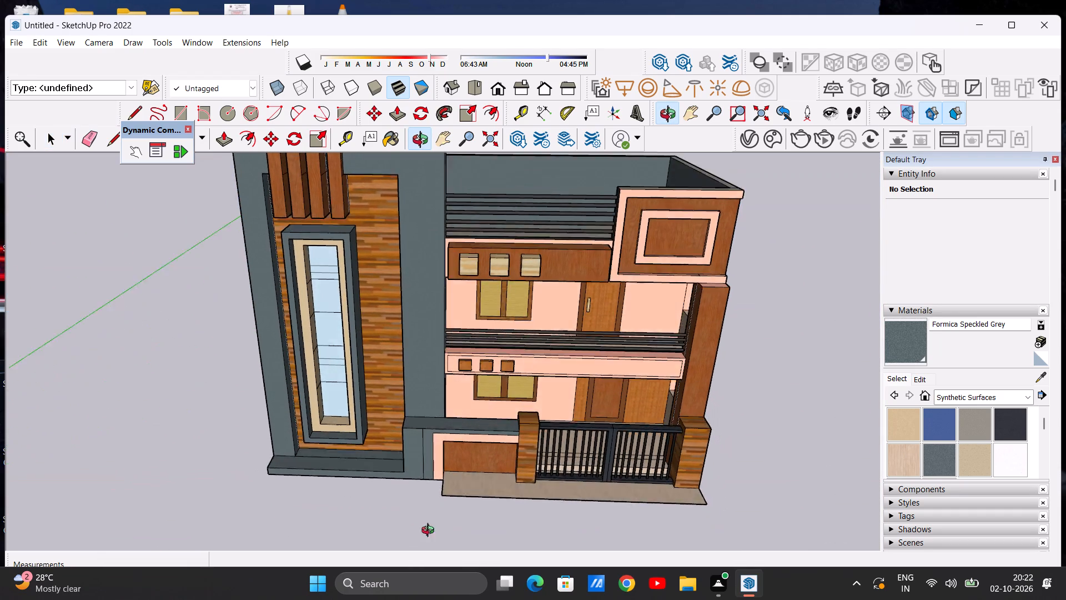
{"action": "middle_click_drag", "start_coordinate": [430, 532], "coordinate": [435, 541]}
{"action": "middle_click_drag", "start_coordinate": [541, 439], "coordinate": [170, 430]}
{"action": "middle_click_drag", "start_coordinate": [444, 502], "coordinate": [408, 436]}
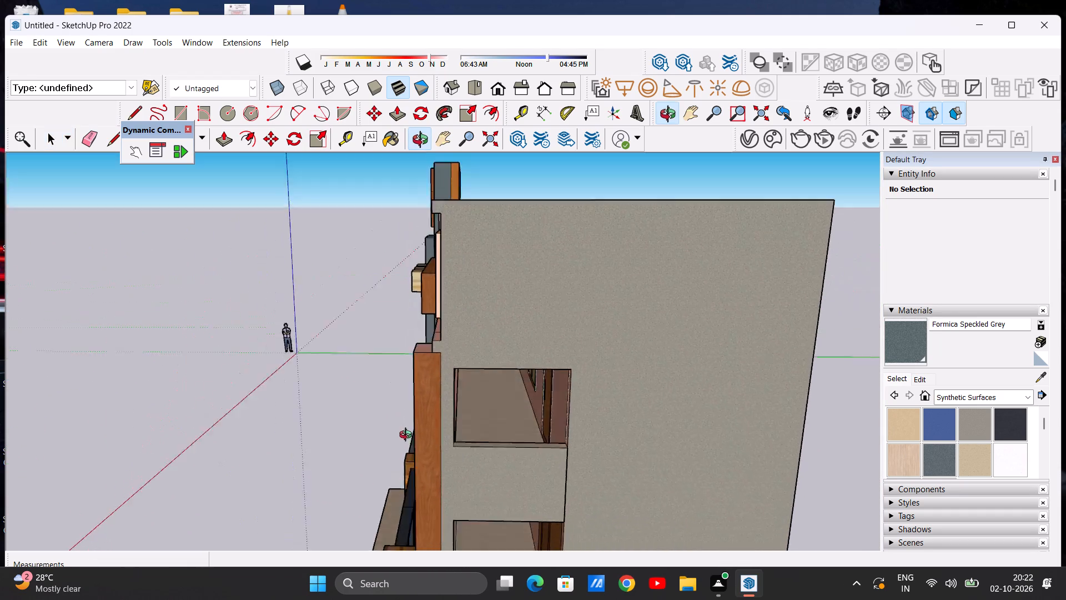
{"action": "middle_click_drag", "start_coordinate": [408, 436], "coordinate": [358, 413]}
{"action": "scroll", "coordinate": [283, 426], "scroll_direction": "up", "scroll_amount": 1}
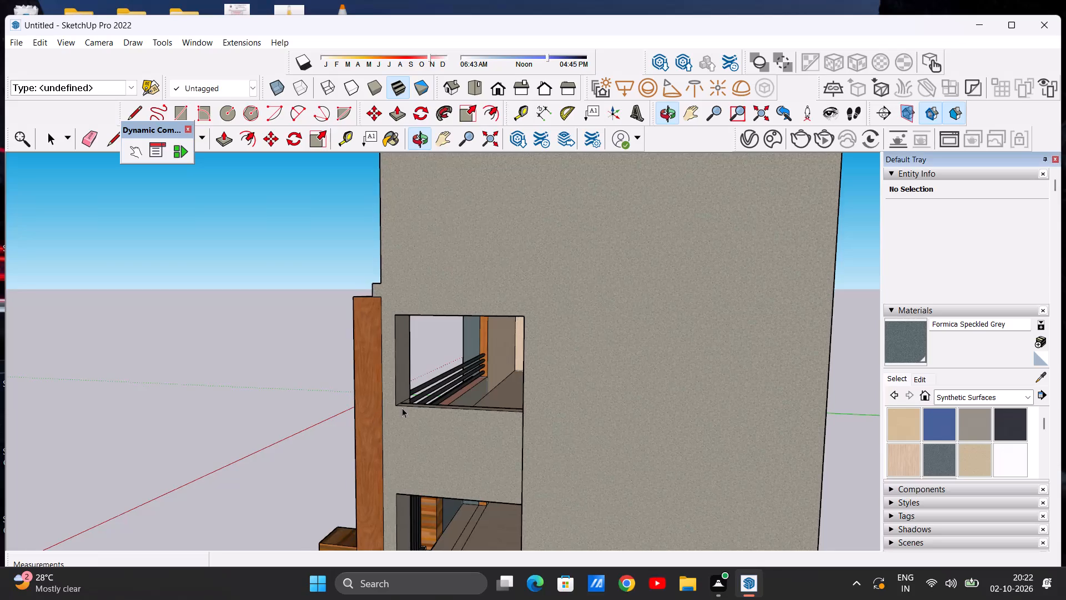
{"action": "scroll", "coordinate": [453, 374], "scroll_direction": "up", "scroll_amount": 8}
{"action": "scroll", "coordinate": [496, 388], "scroll_direction": "up", "scroll_amount": 10}
{"action": "scroll", "coordinate": [504, 411], "scroll_direction": "down", "scroll_amount": 2}
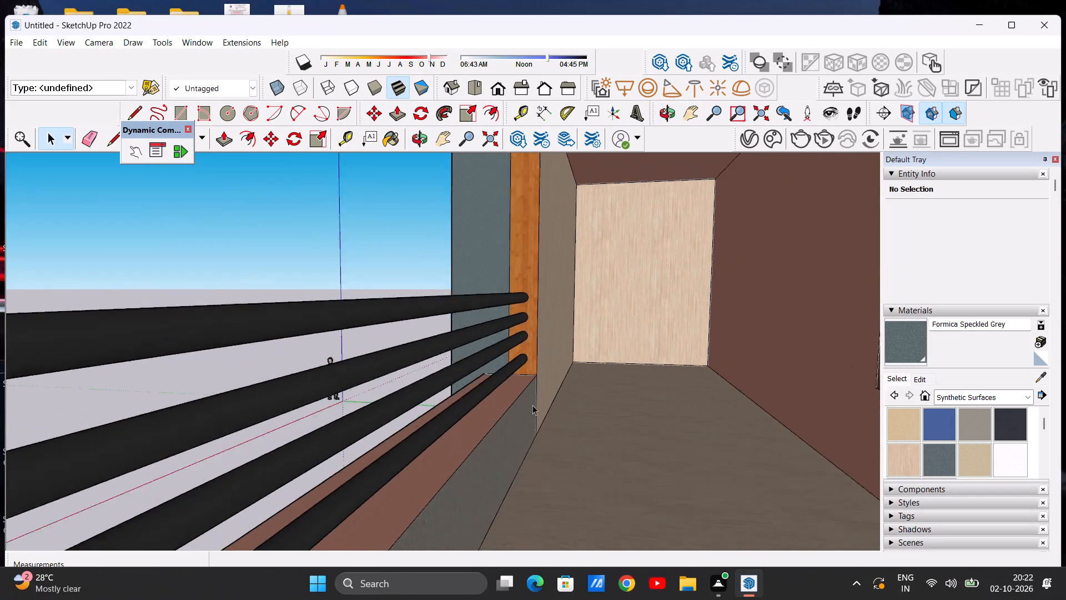
{"action": "scroll", "coordinate": [532, 405], "scroll_direction": "down", "scroll_amount": 15}
{"action": "scroll", "coordinate": [628, 354], "scroll_direction": "up", "scroll_amount": 7}
{"action": "scroll", "coordinate": [610, 370], "scroll_direction": "down", "scroll_amount": 5}
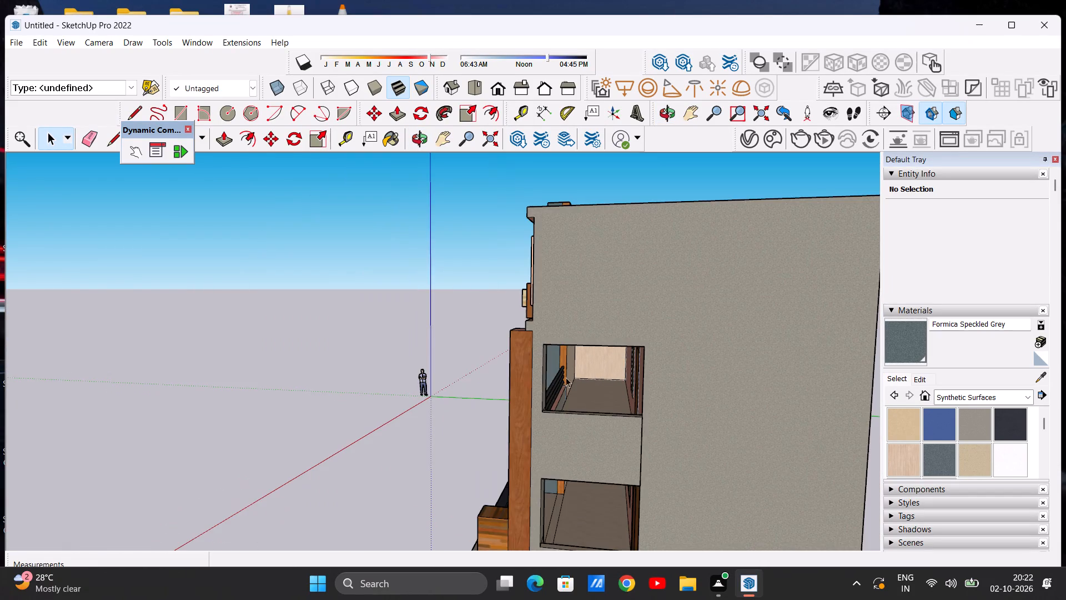
Review the painted house elevation from the front, side and gate-side corner.
{"action": "middle_click_drag", "start_coordinate": [453, 390], "coordinate": [663, 375]}
{"action": "scroll", "coordinate": [432, 386], "scroll_direction": "up", "scroll_amount": 1}
{"action": "middle_click_drag", "start_coordinate": [420, 389], "coordinate": [658, 372]}
{"action": "scroll", "coordinate": [439, 437], "scroll_direction": "down", "scroll_amount": 5}
{"action": "middle_click_drag", "start_coordinate": [318, 400], "coordinate": [550, 436]}
{"action": "middle_click_drag", "start_coordinate": [357, 411], "coordinate": [149, 392]}
{"action": "scroll", "coordinate": [529, 387], "scroll_direction": "down", "scroll_amount": 3}
{"action": "scroll", "coordinate": [438, 409], "scroll_direction": "up", "scroll_amount": 5}
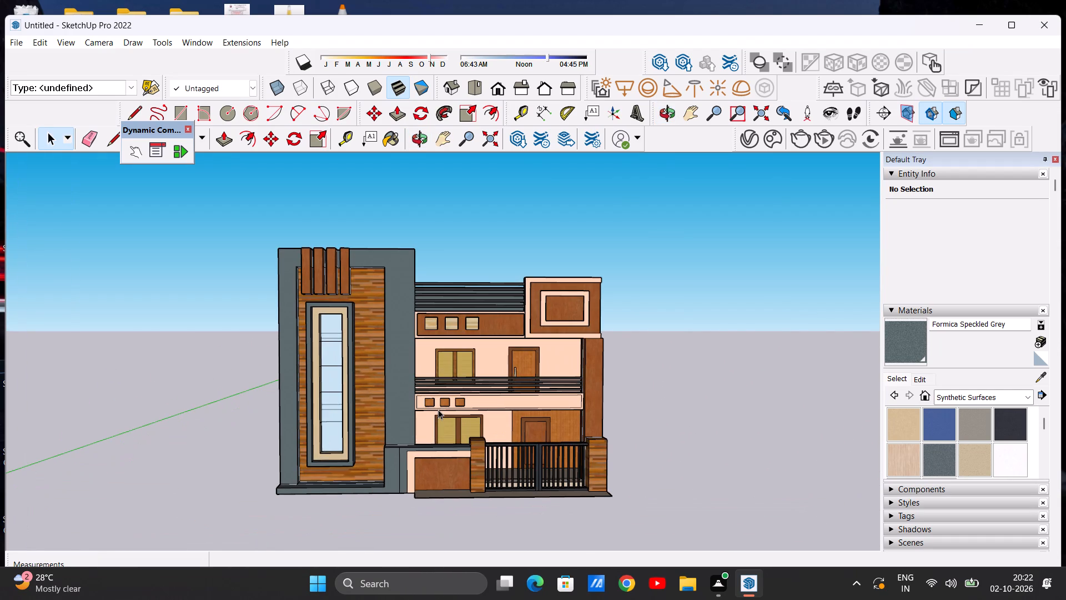
{"action": "scroll", "coordinate": [438, 409], "scroll_direction": "down", "scroll_amount": 6}
{"action": "scroll", "coordinate": [447, 436], "scroll_direction": "up", "scroll_amount": 6}
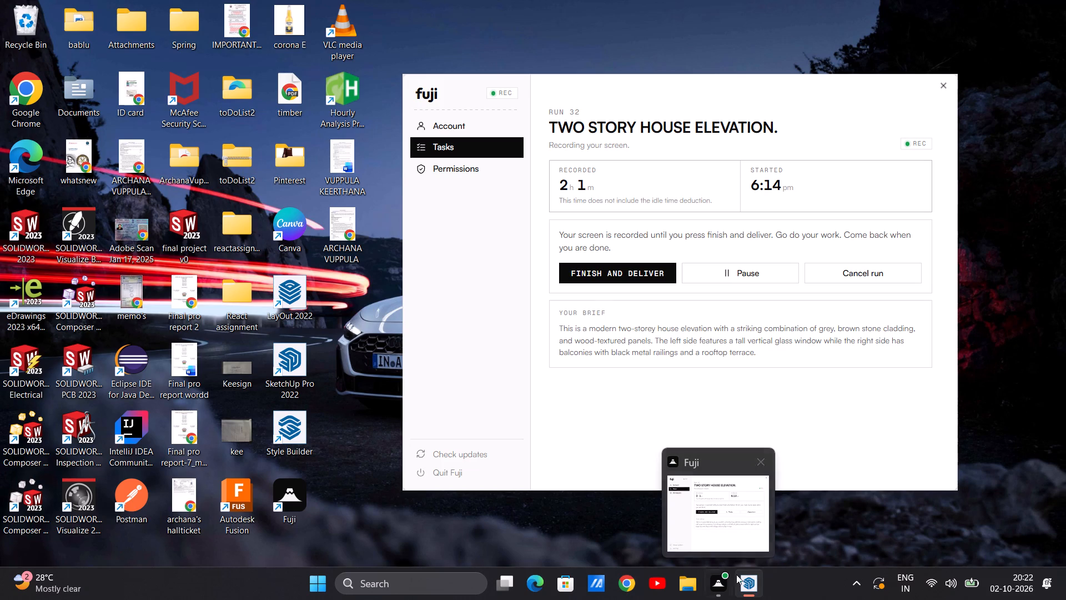
{"action": "left_click", "coordinate": [735, 524]}
{"action": "scroll", "coordinate": [623, 448], "scroll_direction": "down", "scroll_amount": 5}
{"action": "scroll", "coordinate": [515, 443], "scroll_direction": "up", "scroll_amount": 5}
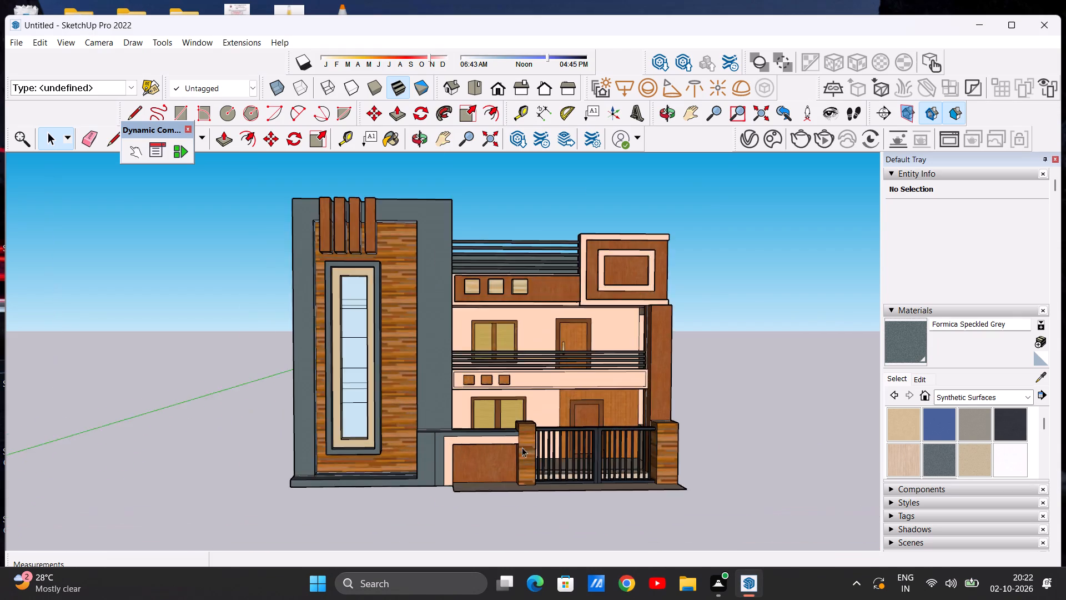
{"action": "scroll", "coordinate": [522, 447], "scroll_direction": "up", "scroll_amount": 2}
{"action": "middle_click_drag", "start_coordinate": [519, 450], "coordinate": [202, 462]}
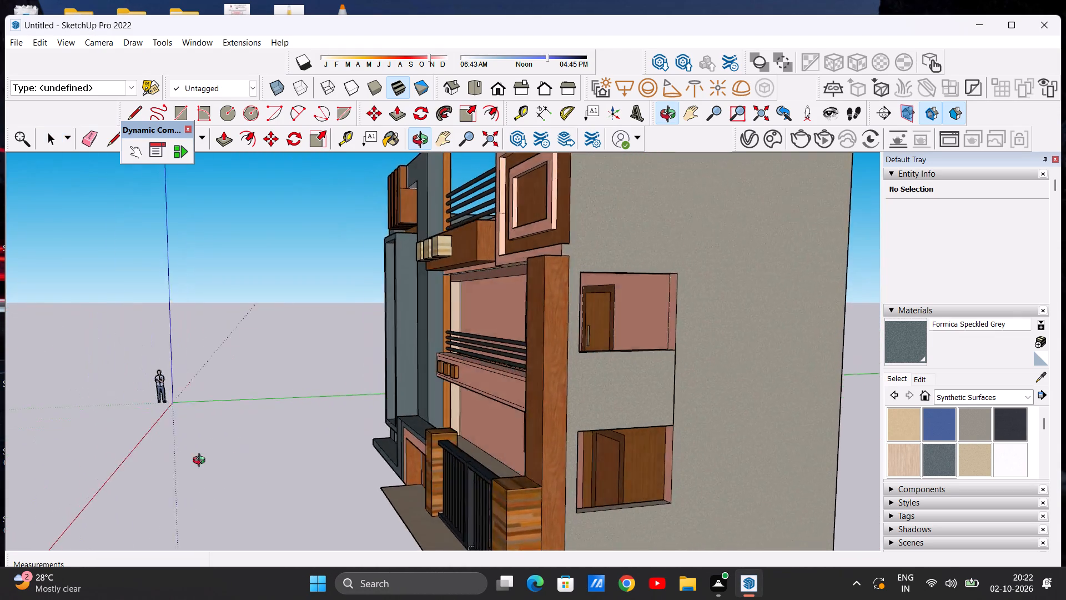
{"action": "middle_click_drag", "start_coordinate": [202, 462], "coordinate": [487, 464]}
{"action": "scroll", "coordinate": [517, 486], "scroll_direction": "down", "scroll_amount": 5}
{"action": "middle_click_drag", "start_coordinate": [484, 484], "coordinate": [493, 471]}
{"action": "scroll", "coordinate": [433, 476], "scroll_direction": "down", "scroll_amount": 2}
{"action": "scroll", "coordinate": [564, 466], "scroll_direction": "up", "scroll_amount": 5}
{"action": "scroll", "coordinate": [584, 467], "scroll_direction": "down", "scroll_amount": 2}
{"action": "scroll", "coordinate": [494, 453], "scroll_direction": "up", "scroll_amount": 2}
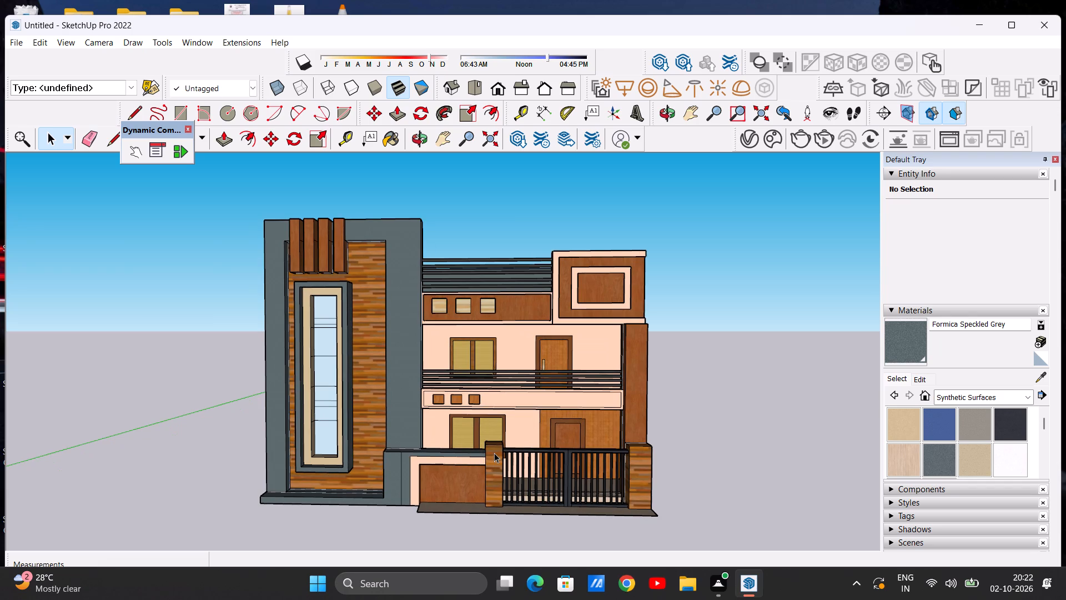
{"action": "middle_click_drag", "start_coordinate": [524, 417], "coordinate": [592, 407]}
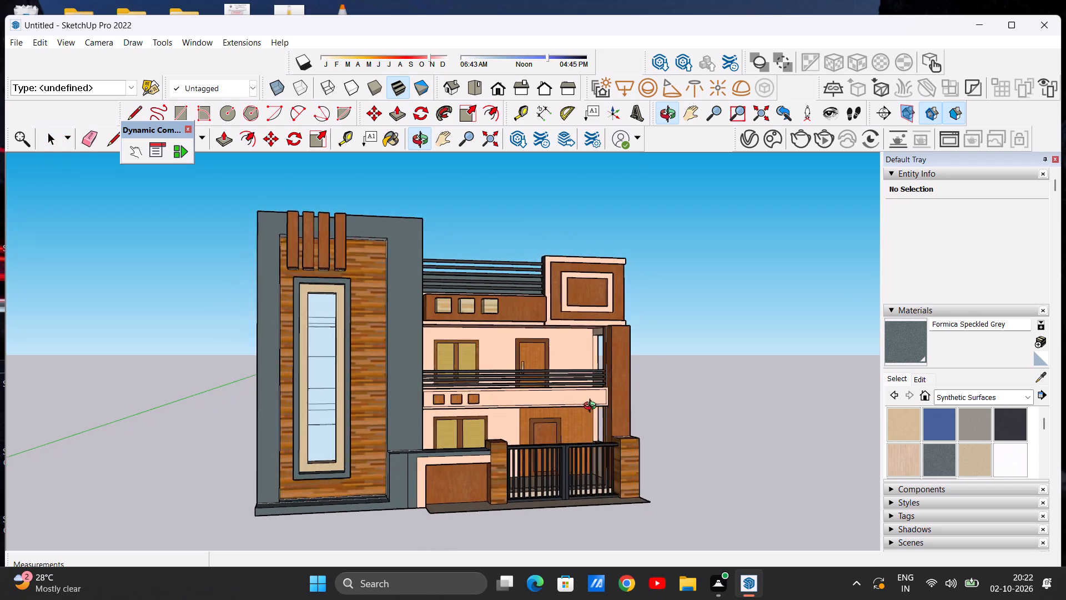
{"action": "middle_click_drag", "start_coordinate": [592, 407], "coordinate": [494, 419]}
{"action": "middle_click_drag", "start_coordinate": [527, 422], "coordinate": [372, 420]}
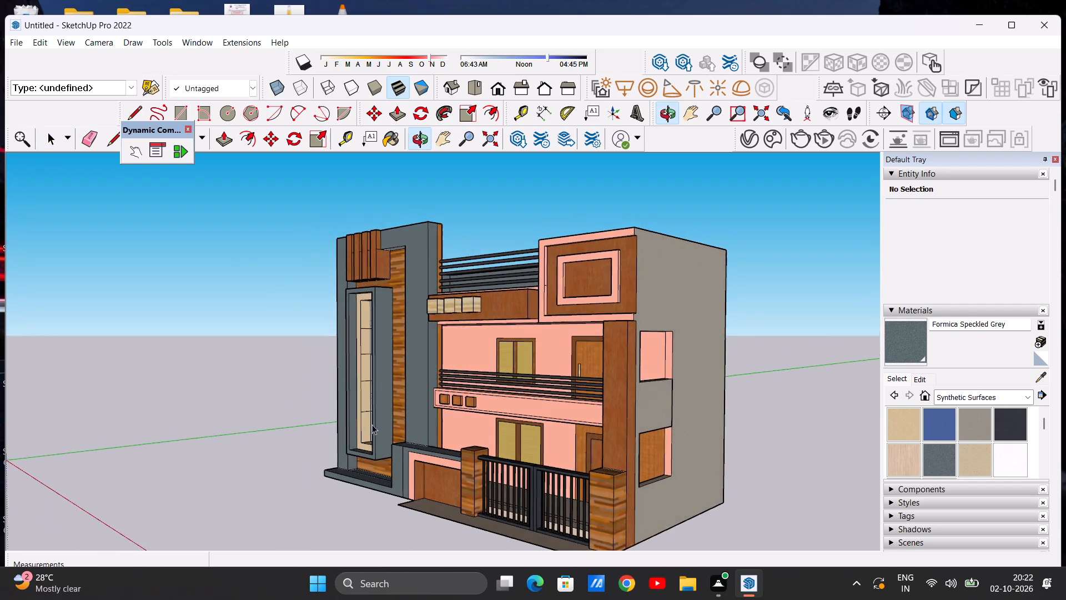
{"action": "scroll", "coordinate": [431, 424], "scroll_direction": "down", "scroll_amount": 4}
{"action": "middle_click_drag", "start_coordinate": [483, 433], "coordinate": [536, 426]}
{"action": "scroll", "coordinate": [522, 452], "scroll_direction": "up", "scroll_amount": 3}
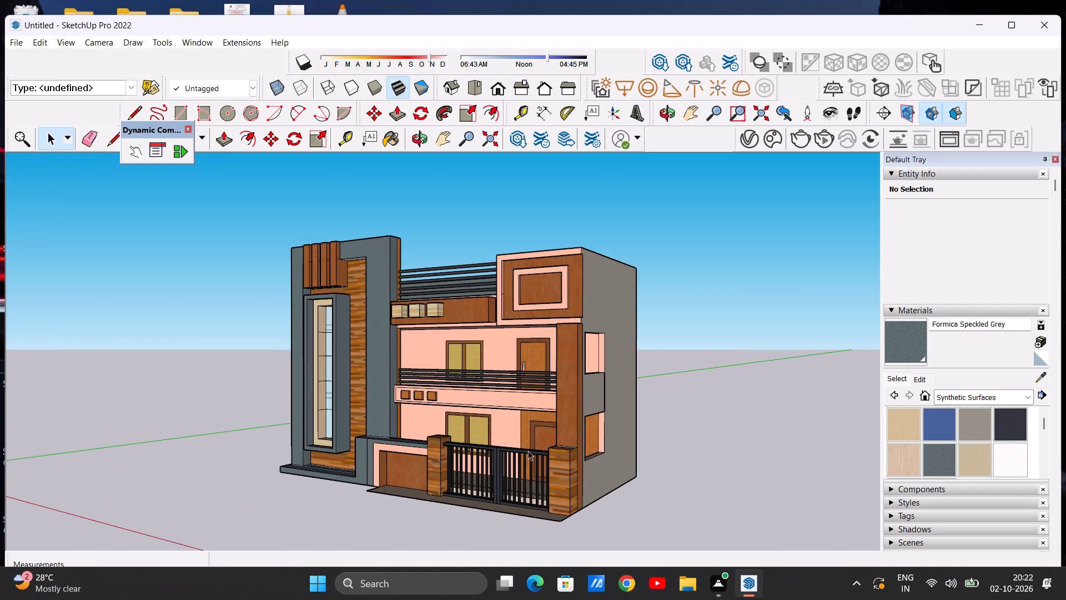
{"action": "scroll", "coordinate": [536, 451], "scroll_direction": "up", "scroll_amount": 2}
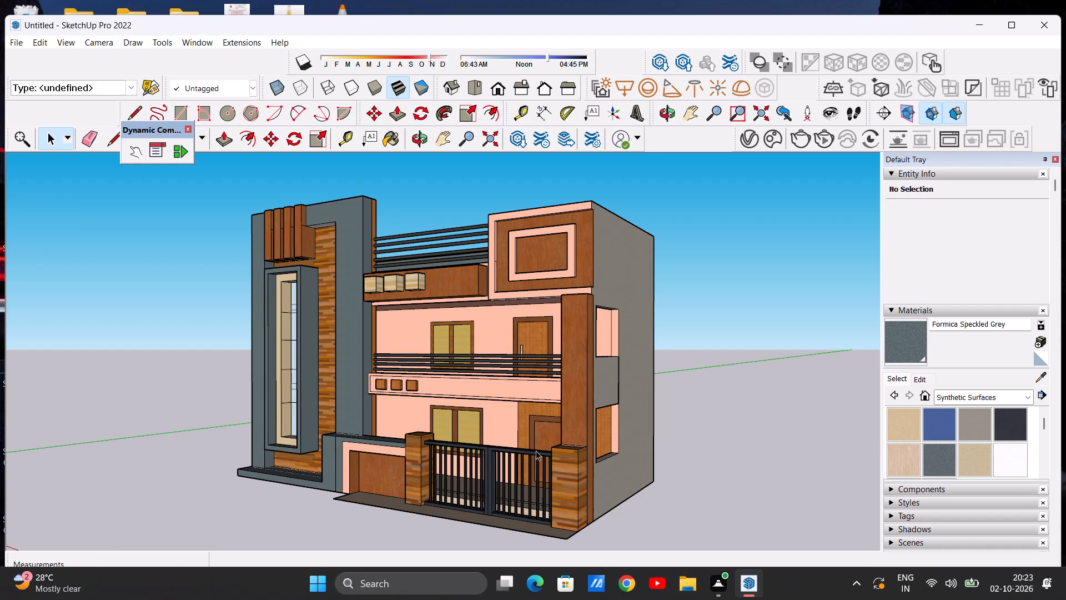
Save the model in the Documents folder as a SketchUp Models (*.skp) file named kanna.
{"action": "key", "text": "ctrl+s"}
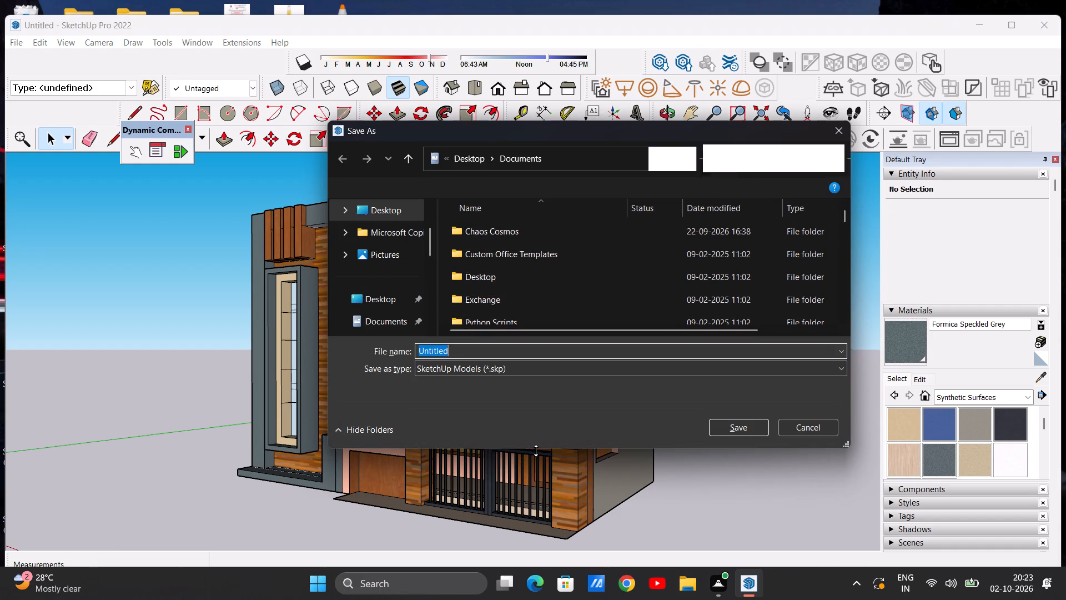
{"action": "key", "text": "BackSpace"}
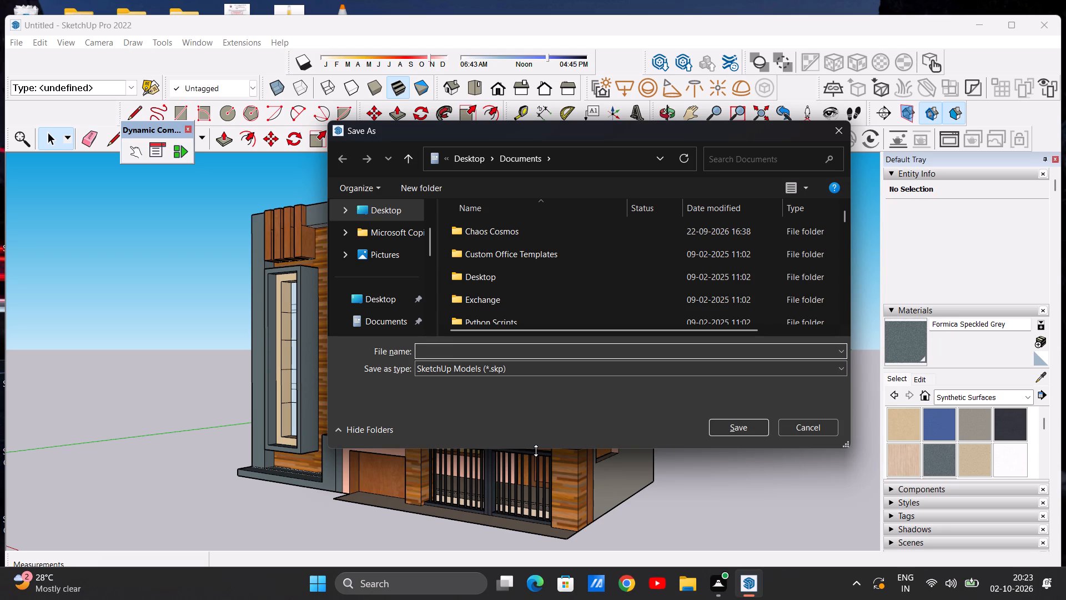
{"action": "type", "text": "kanna"}
{"action": "left_click", "coordinate": [722, 427]}
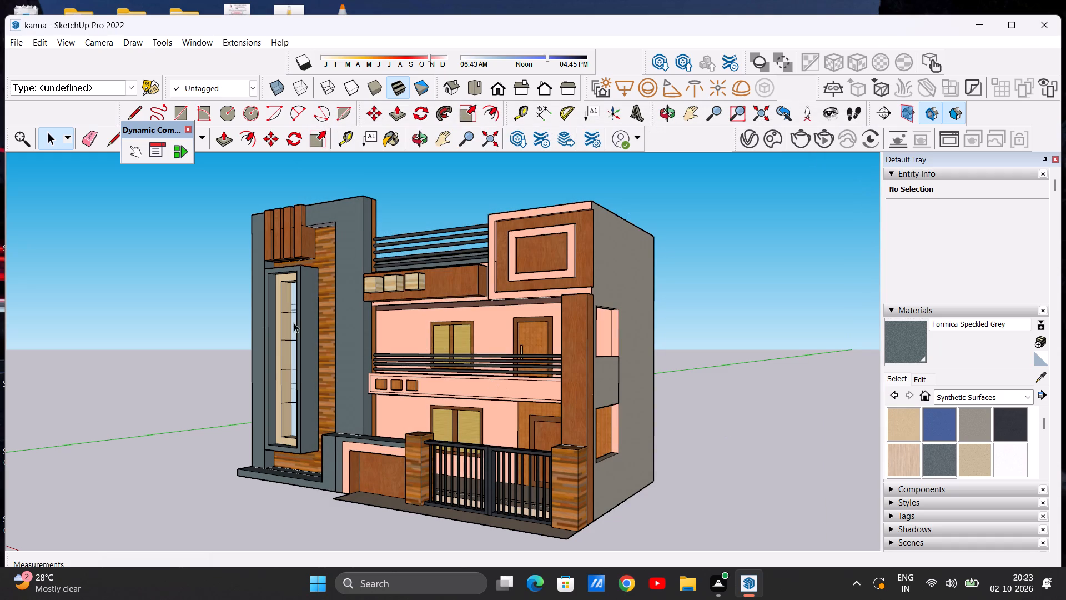
Export the current house view as a 2D graphic in JPEG format to Documents, named "kanna pdf".
{"action": "left_click", "coordinate": [14, 44]}
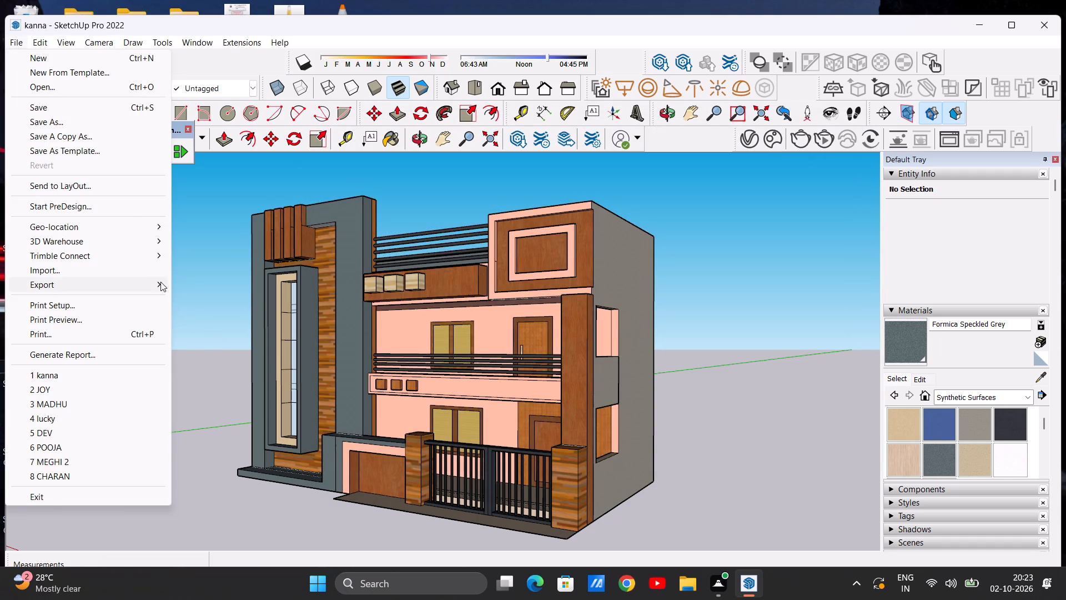
{"action": "left_click", "coordinate": [199, 296]}
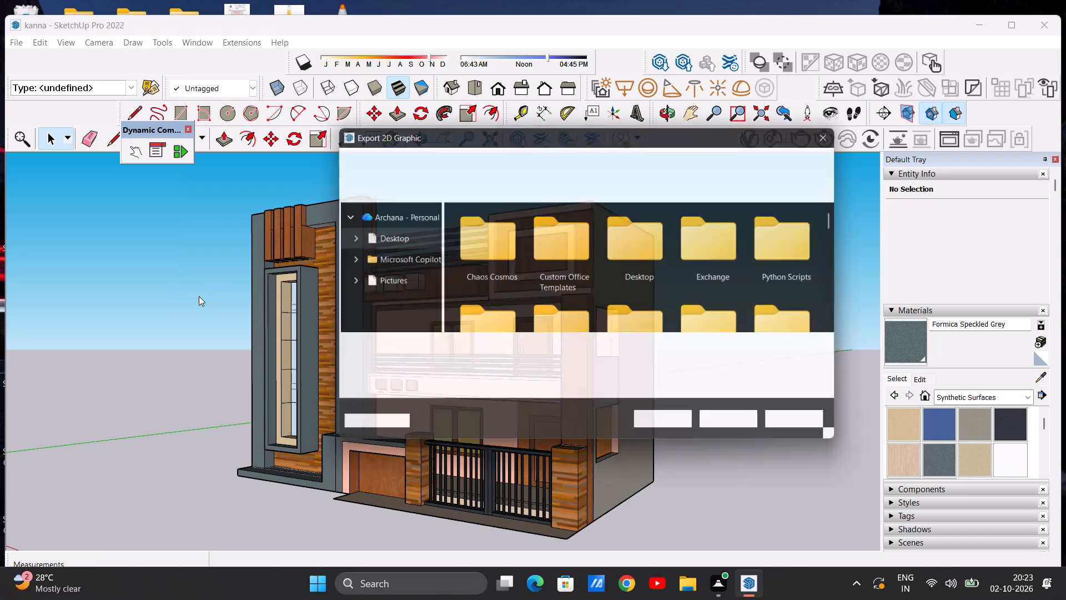
{"action": "left_click", "coordinate": [468, 349]}
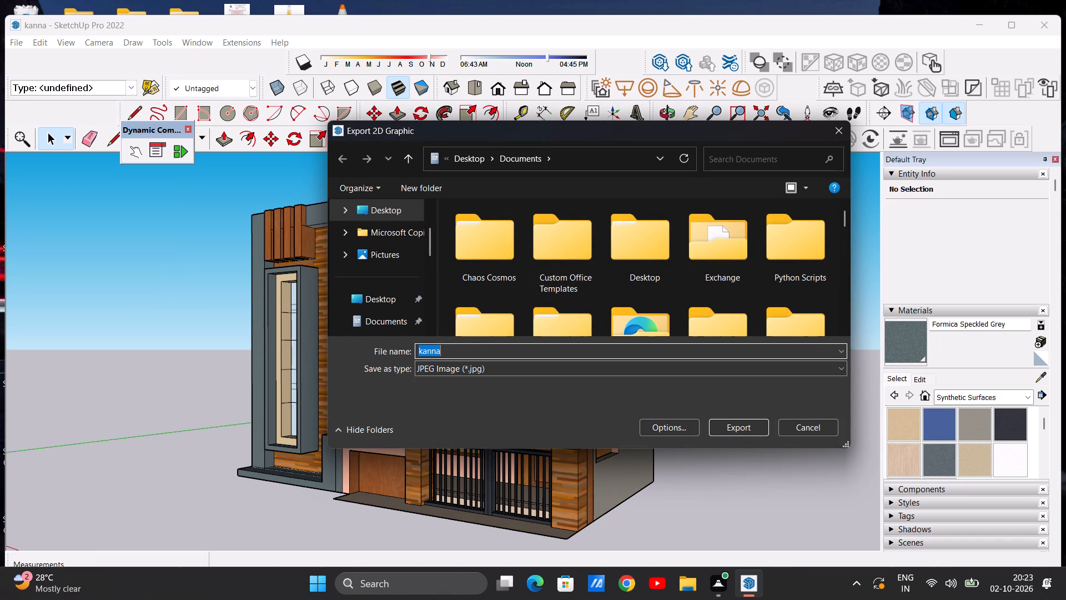
{"action": "key", "text": "space"}
{"action": "type", "text": "pdf"}
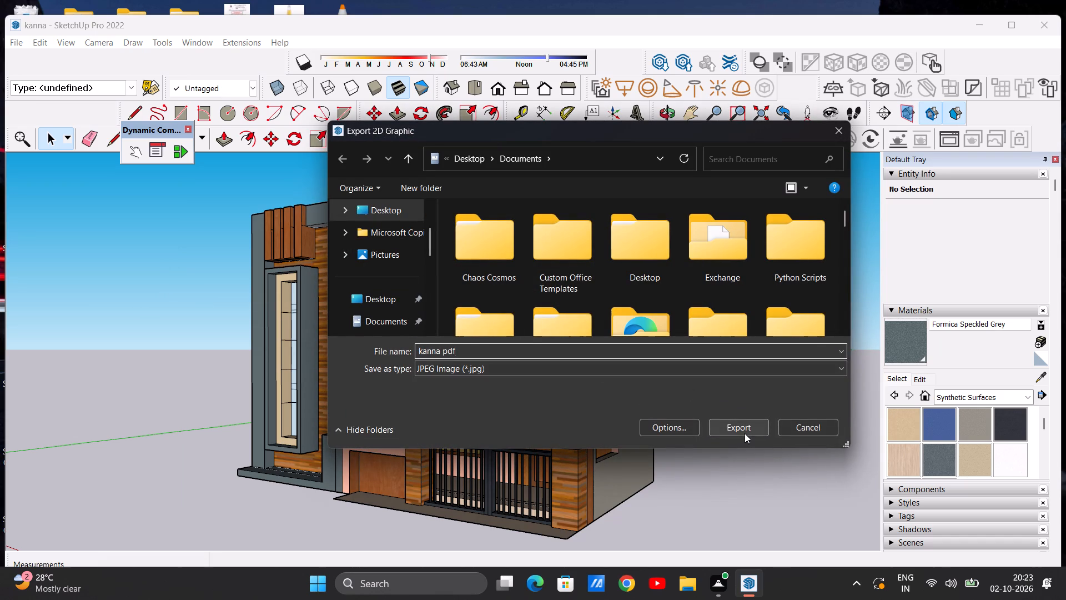
{"action": "left_click", "coordinate": [743, 432]}
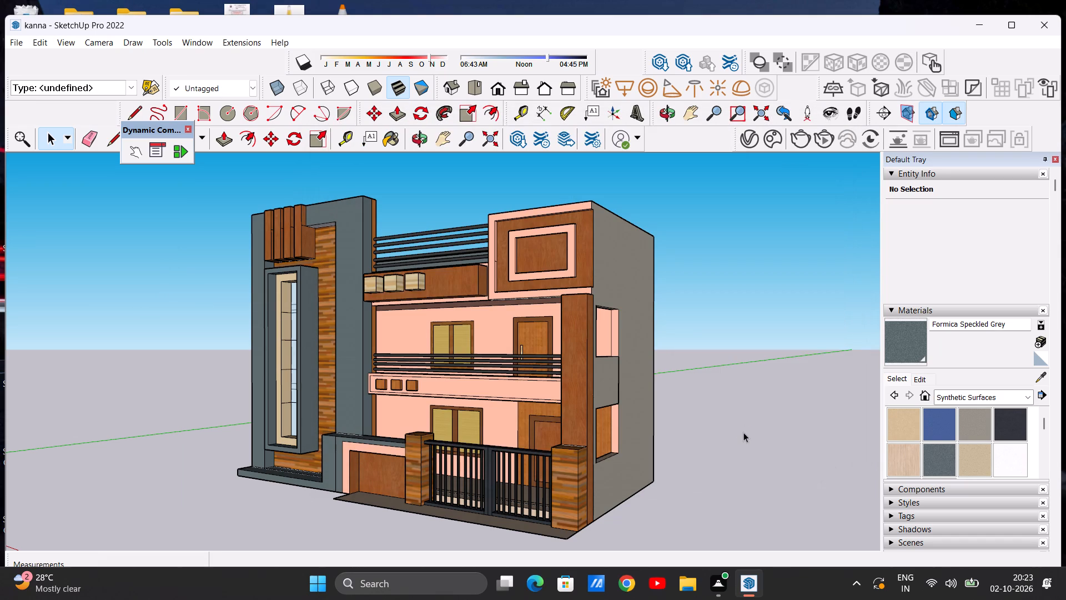